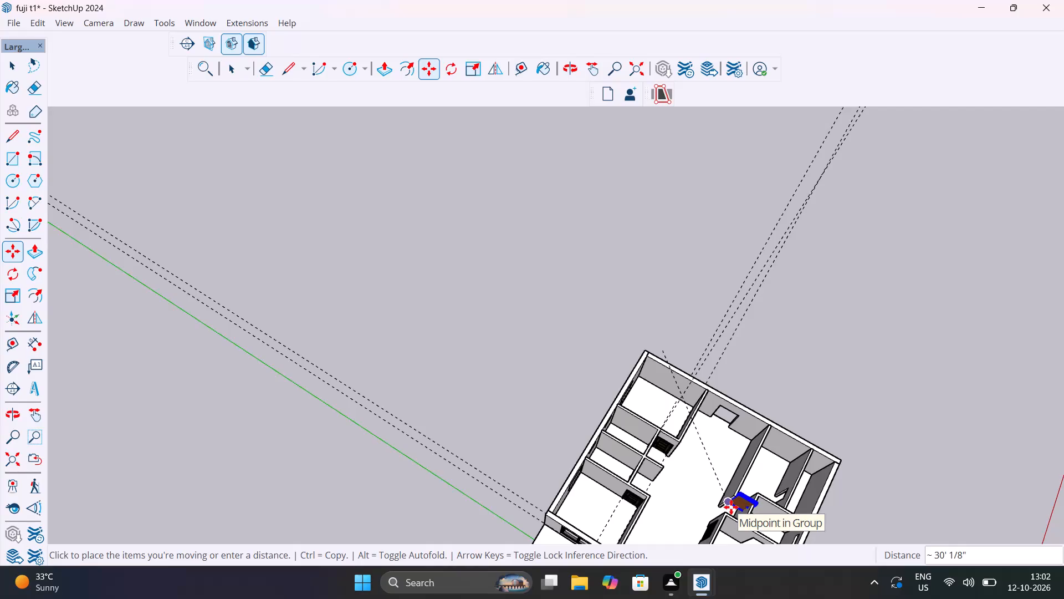
Move the selected brown door component to the interior wall opening beside the central hall of the floor plan.
{"action": "scroll", "coordinate": [722, 498], "scroll_direction": "down", "scroll_amount": 5}
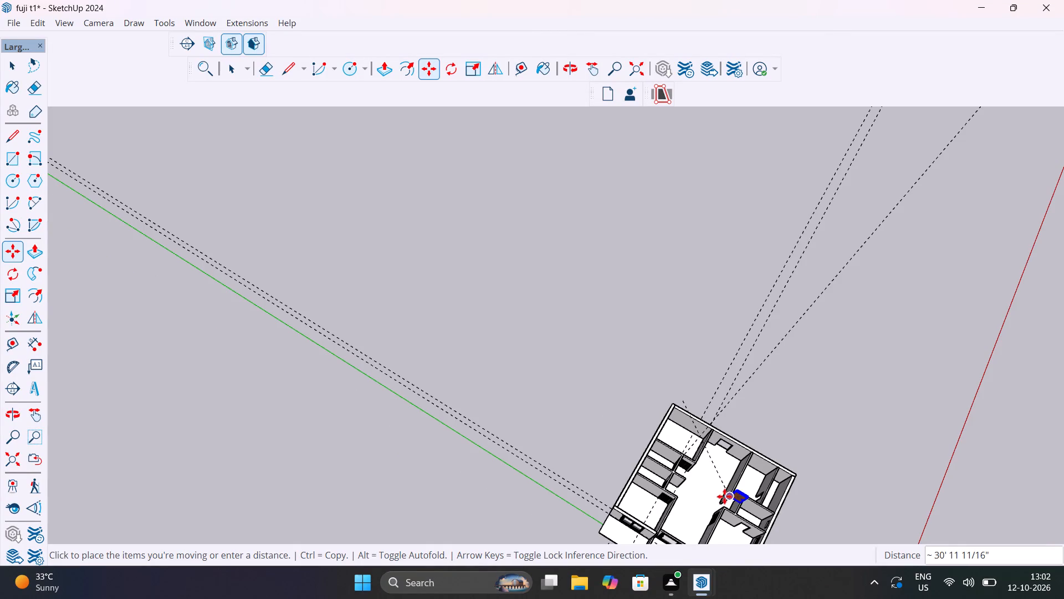
{"action": "middle_click_drag", "start_coordinate": [721, 496], "coordinate": [638, 314]}
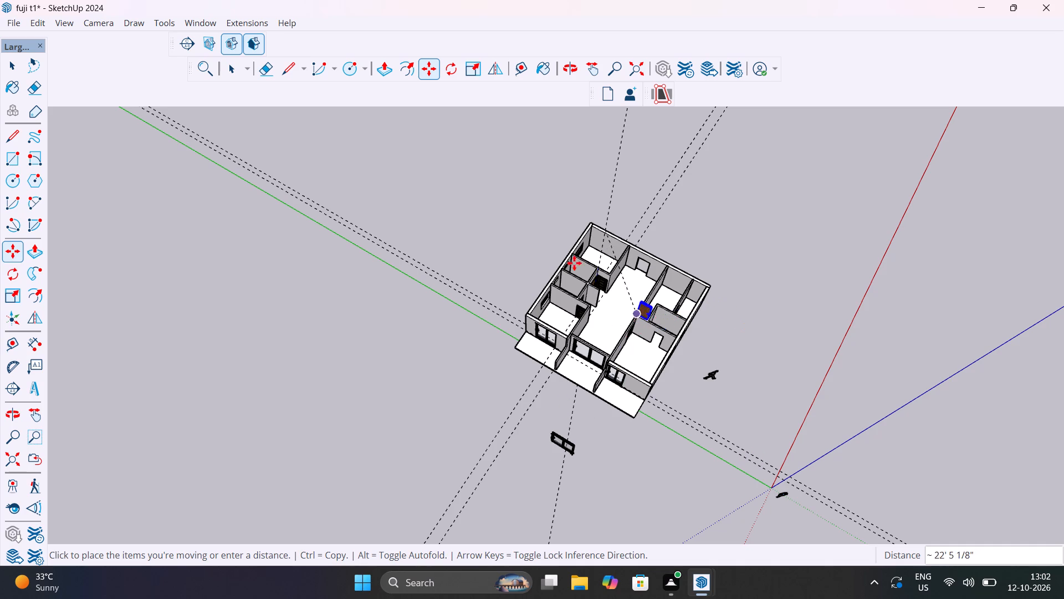
{"action": "scroll", "coordinate": [574, 260], "scroll_direction": "up", "scroll_amount": 5}
{"action": "scroll", "coordinate": [693, 350], "scroll_direction": "up", "scroll_amount": 5}
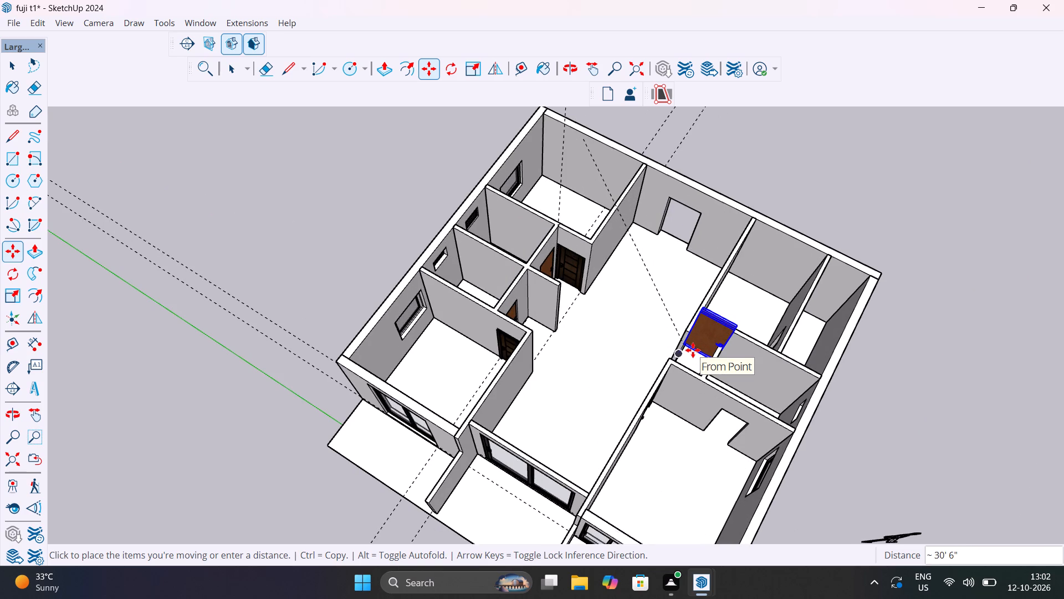
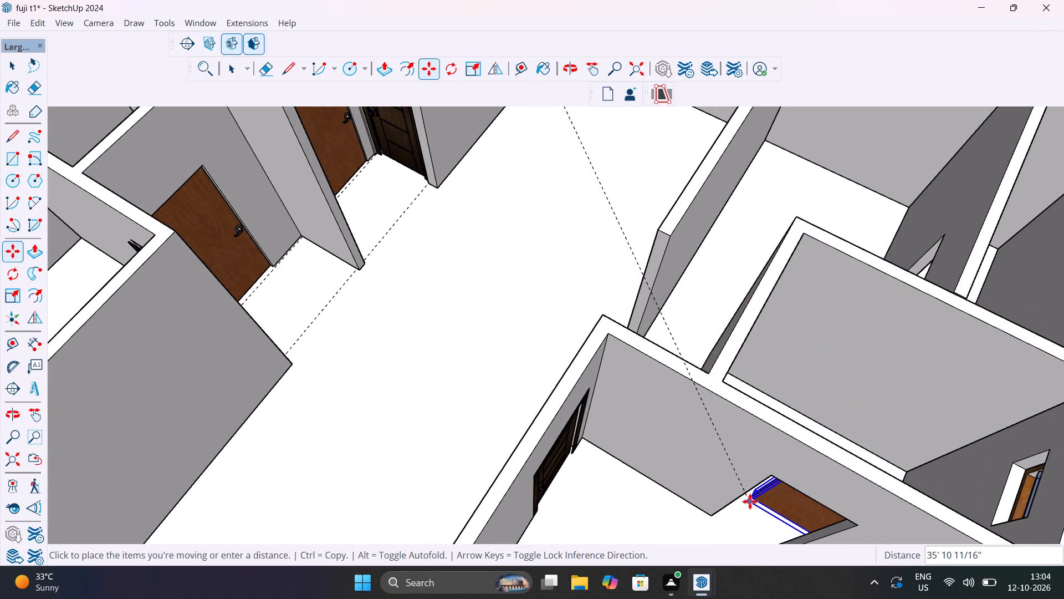
Place the moved brown door at the bottom corner of the opening in the front corner room's back wall and deselect it.
{"action": "middle_click_drag", "start_coordinate": [764, 494], "coordinate": [798, 277]}
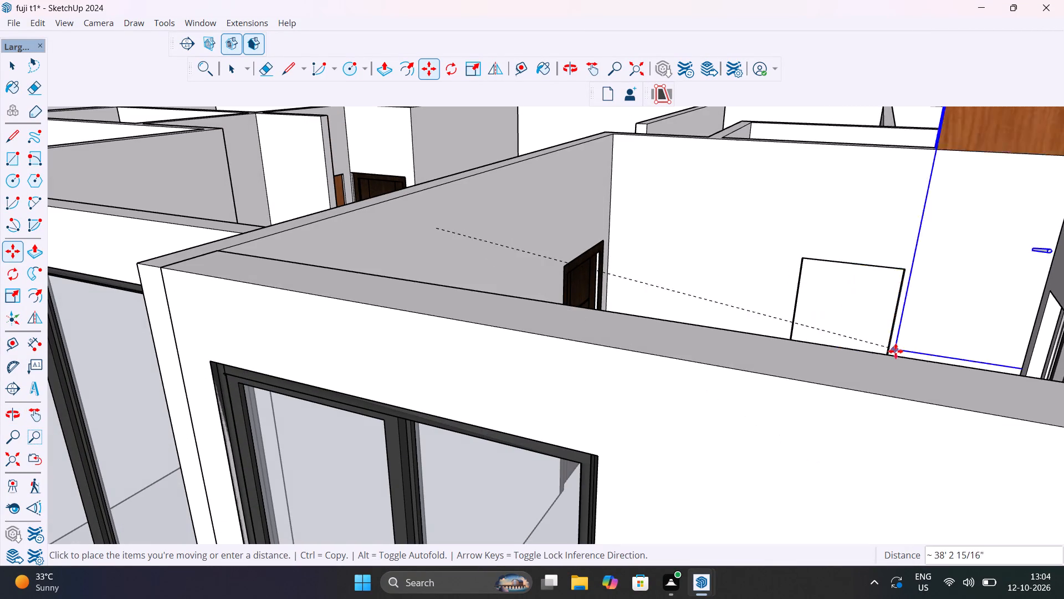
{"action": "scroll", "coordinate": [797, 332], "scroll_direction": "up", "scroll_amount": 5}
{"action": "middle_click_drag", "start_coordinate": [822, 378], "coordinate": [811, 444]}
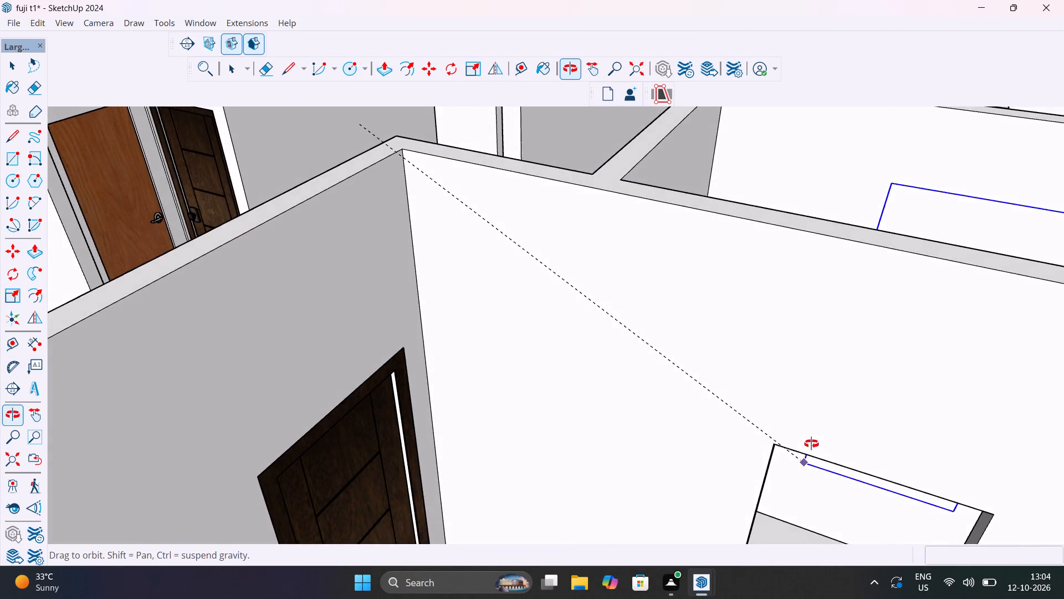
{"action": "middle_click_drag", "start_coordinate": [811, 444], "coordinate": [653, 316]}
{"action": "scroll", "coordinate": [670, 341], "scroll_direction": "down", "scroll_amount": 13}
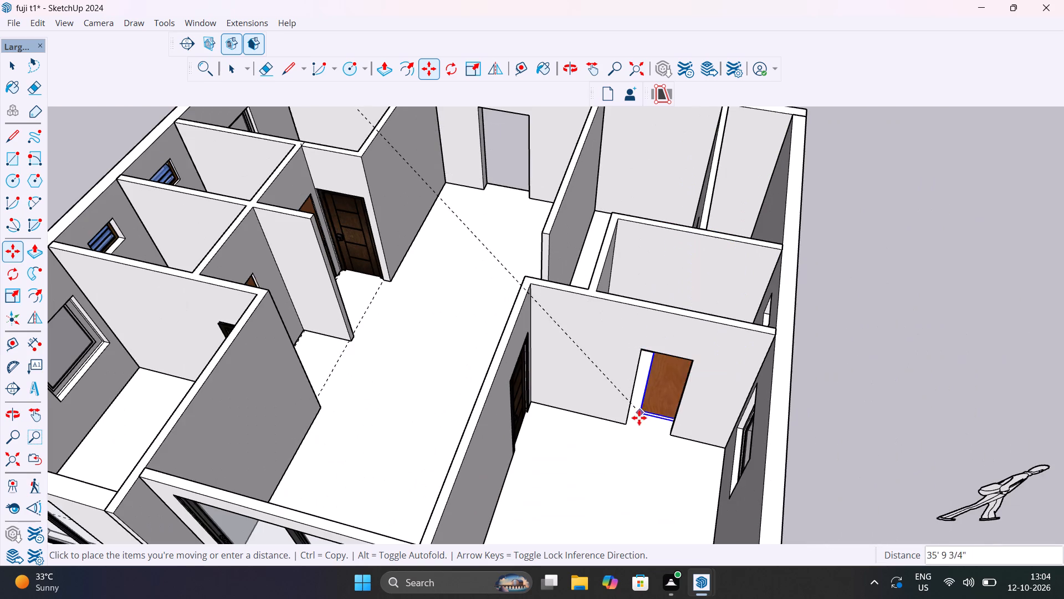
{"action": "scroll", "coordinate": [634, 430], "scroll_direction": "up", "scroll_amount": 17}
{"action": "middle_click_drag", "start_coordinate": [628, 420], "coordinate": [551, 328]}
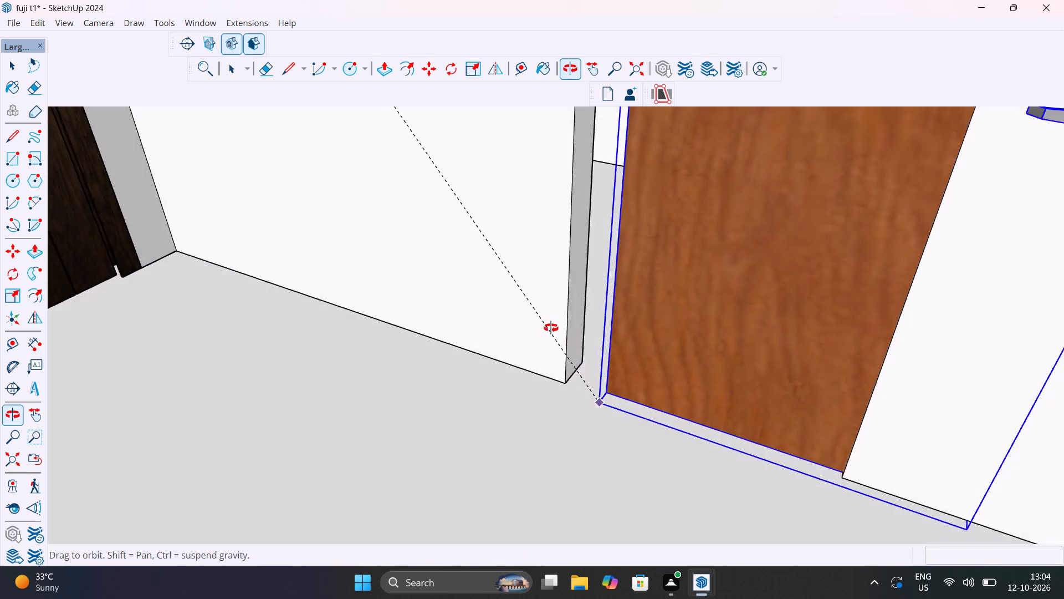
{"action": "middle_click_drag", "start_coordinate": [551, 328], "coordinate": [503, 292]}
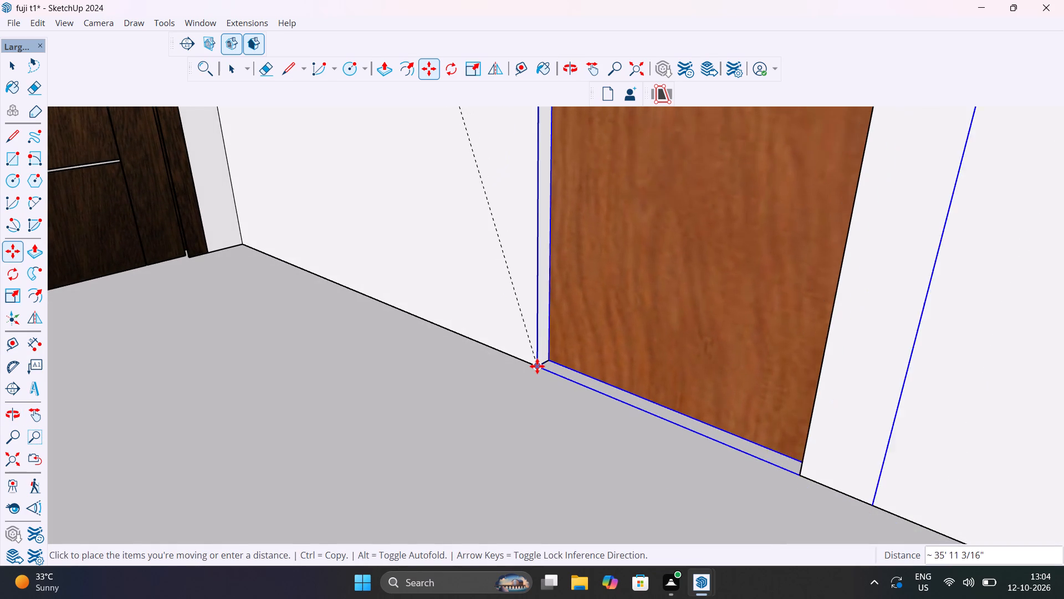
{"action": "scroll", "coordinate": [537, 366], "scroll_direction": "up", "scroll_amount": 17}
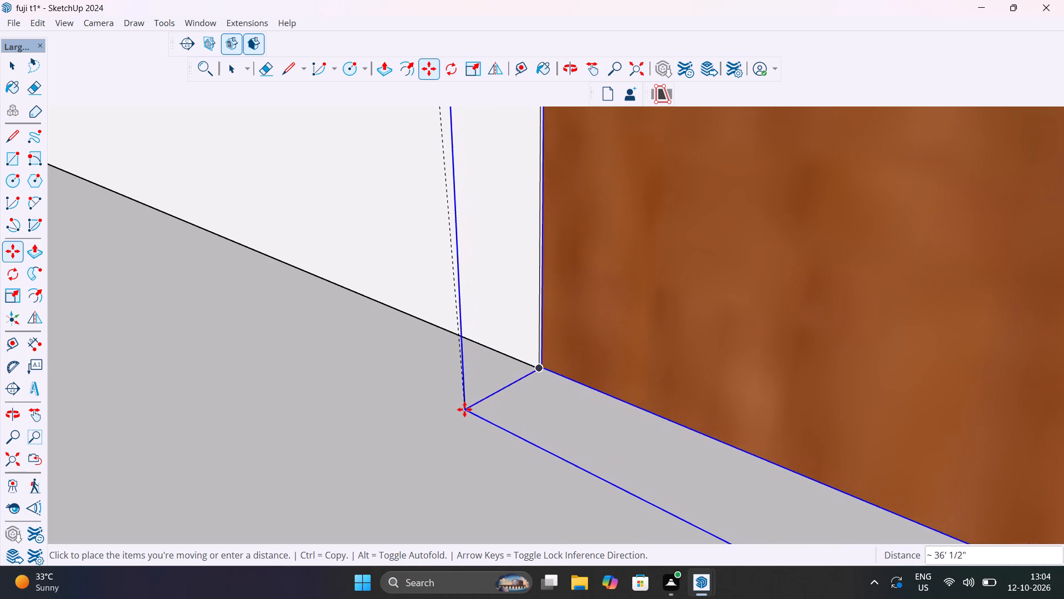
{"action": "left_click", "coordinate": [464, 409]}
{"action": "scroll", "coordinate": [597, 387], "scroll_direction": "down", "scroll_amount": 19}
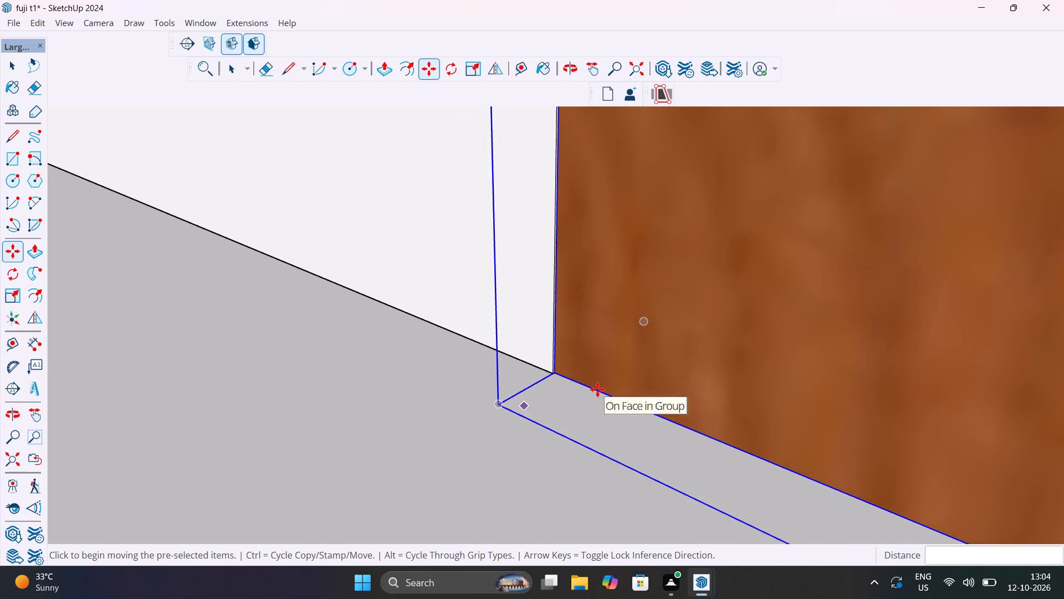
{"action": "scroll", "coordinate": [597, 389], "scroll_direction": "down", "scroll_amount": 18}
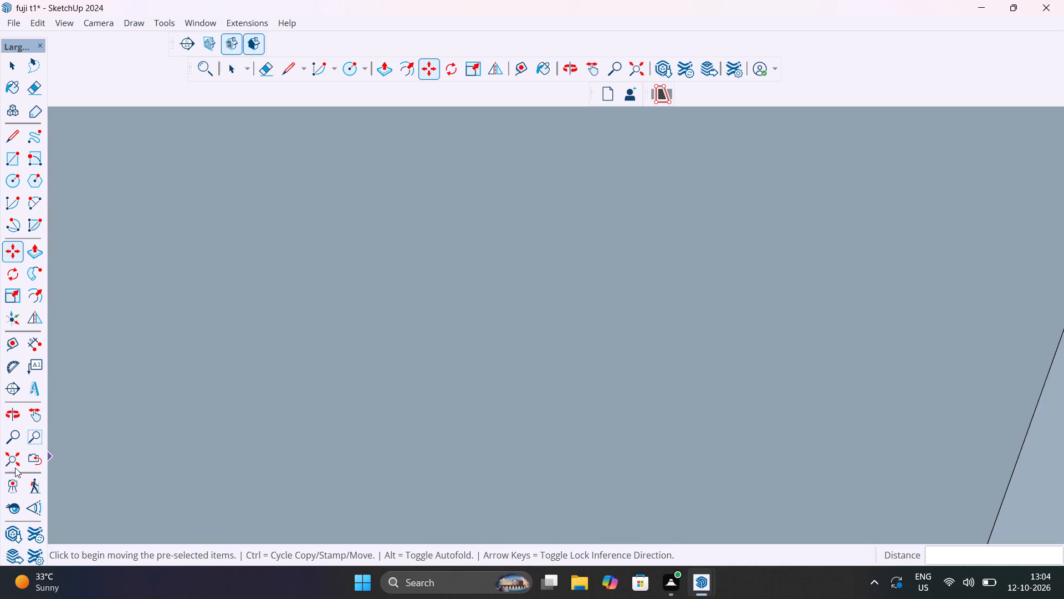
{"action": "left_click", "coordinate": [18, 461]}
{"action": "key", "text": "space"}
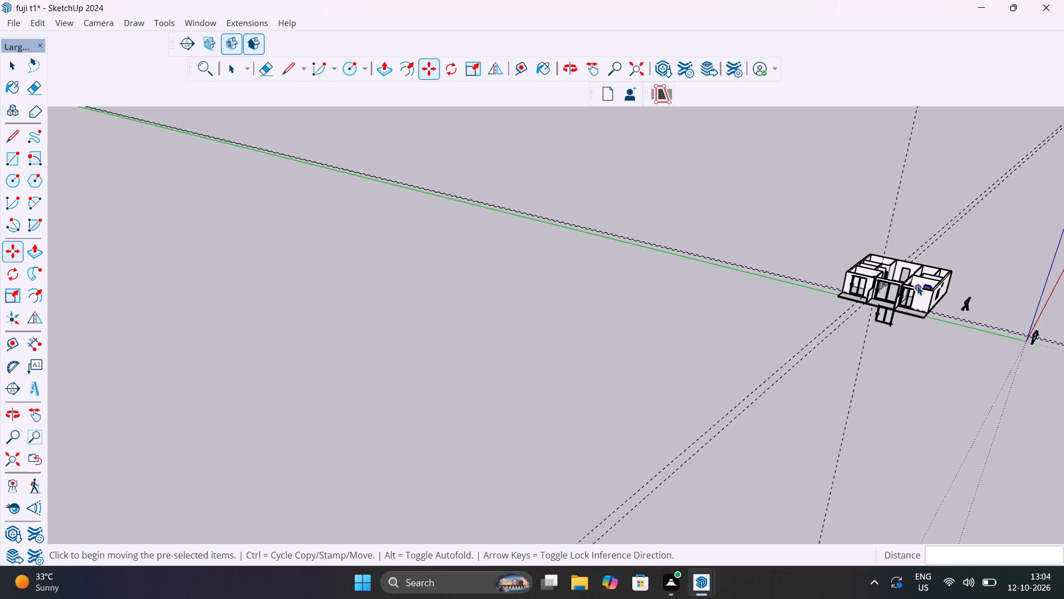
{"action": "scroll", "coordinate": [932, 283], "scroll_direction": "up", "scroll_amount": 12}
{"action": "left_click", "coordinate": [1007, 325]}
Scale the brown door along red and green by about 0.68, 0.83 to fit the width of its wall opening.
{"action": "scroll", "coordinate": [925, 282], "scroll_direction": "up", "scroll_amount": 11}
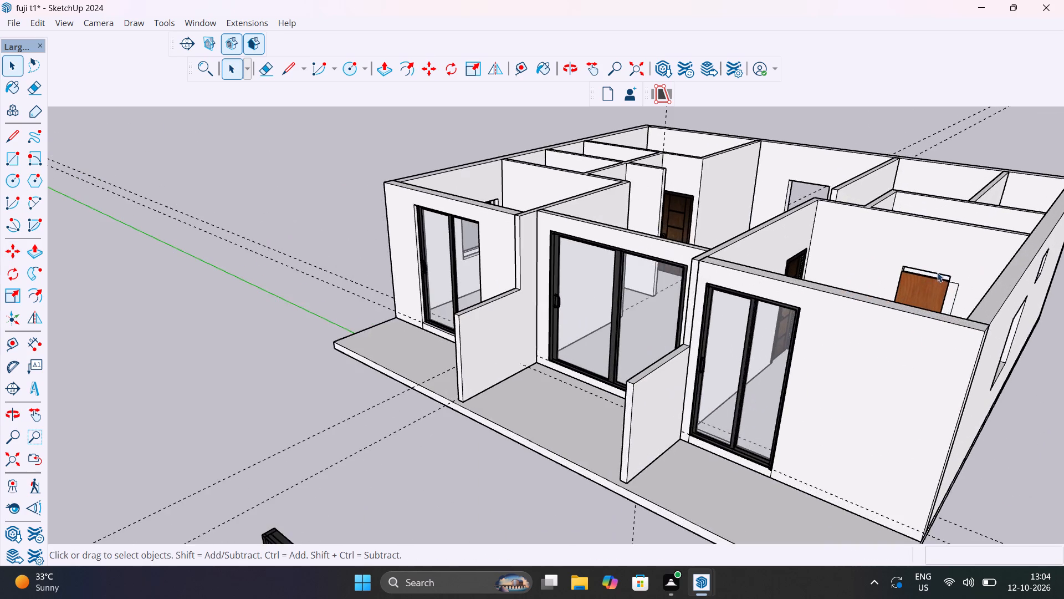
{"action": "middle_click_drag", "start_coordinate": [948, 319], "coordinate": [996, 364]}
{"action": "scroll", "coordinate": [912, 276], "scroll_direction": "up", "scroll_amount": 11}
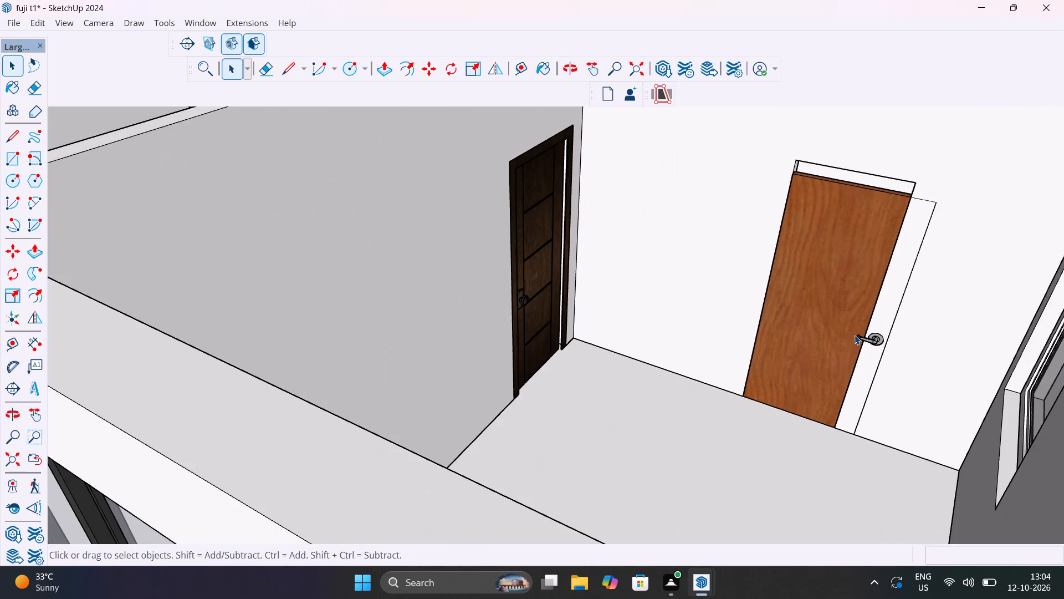
{"action": "scroll", "coordinate": [855, 336], "scroll_direction": "up", "scroll_amount": 1}
{"action": "middle_click_drag", "start_coordinate": [855, 336], "coordinate": [659, 374], "text": "shift"}
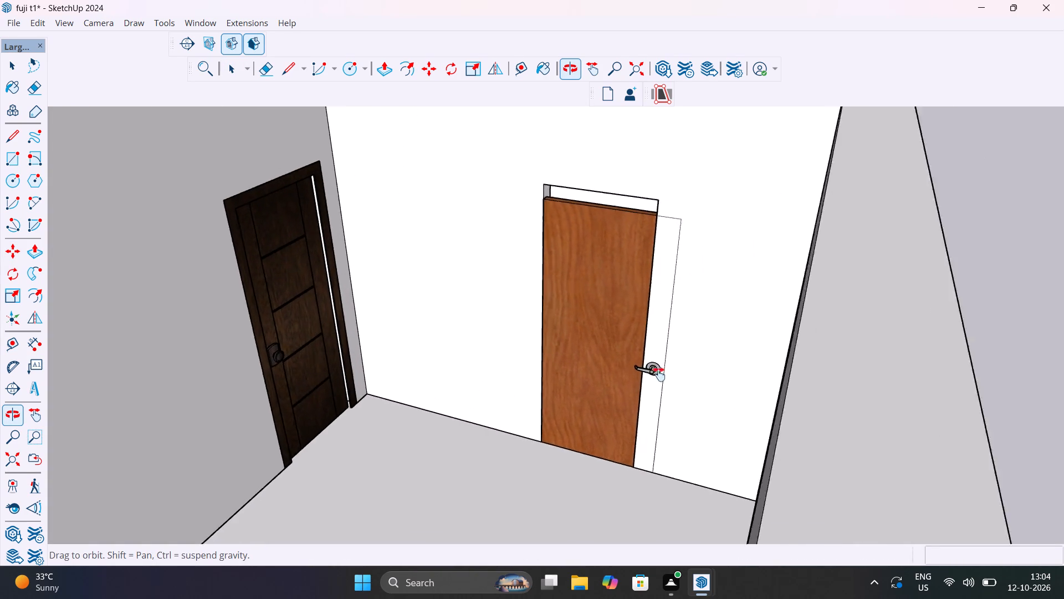
{"action": "middle_click_drag", "start_coordinate": [659, 374], "coordinate": [735, 423], "text": "shift"}
{"action": "scroll", "coordinate": [595, 306], "scroll_direction": "up", "scroll_amount": 5}
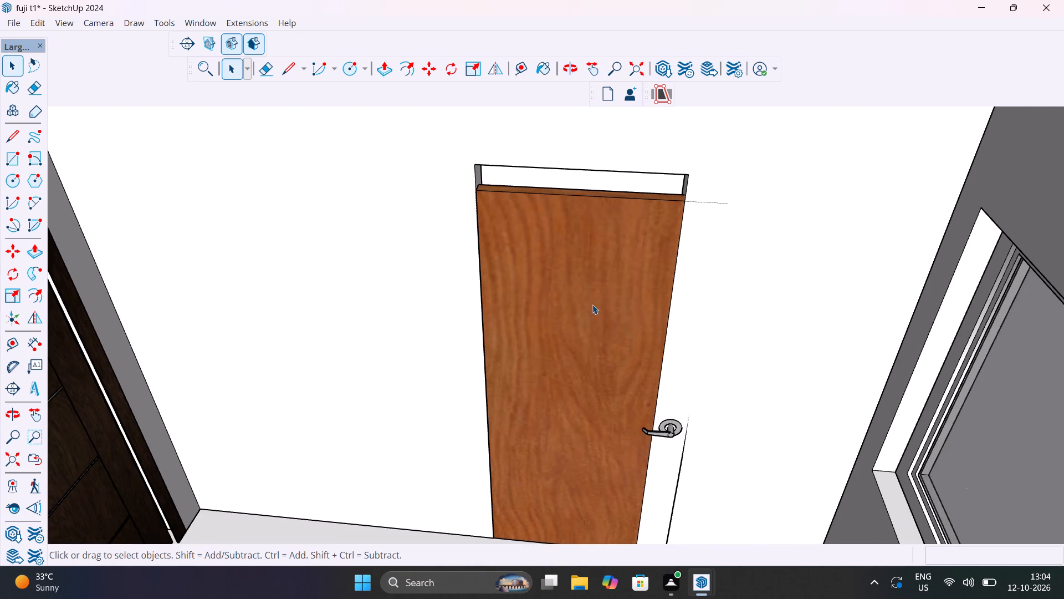
{"action": "left_click", "coordinate": [592, 304]}
{"action": "key", "text": "s"}
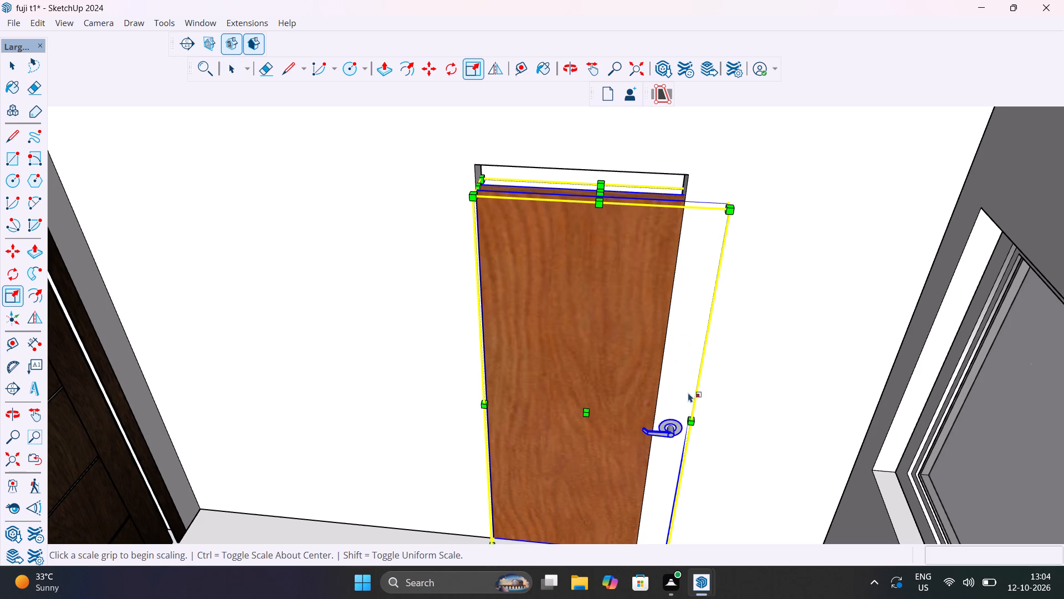
{"action": "left_click", "coordinate": [687, 419]}
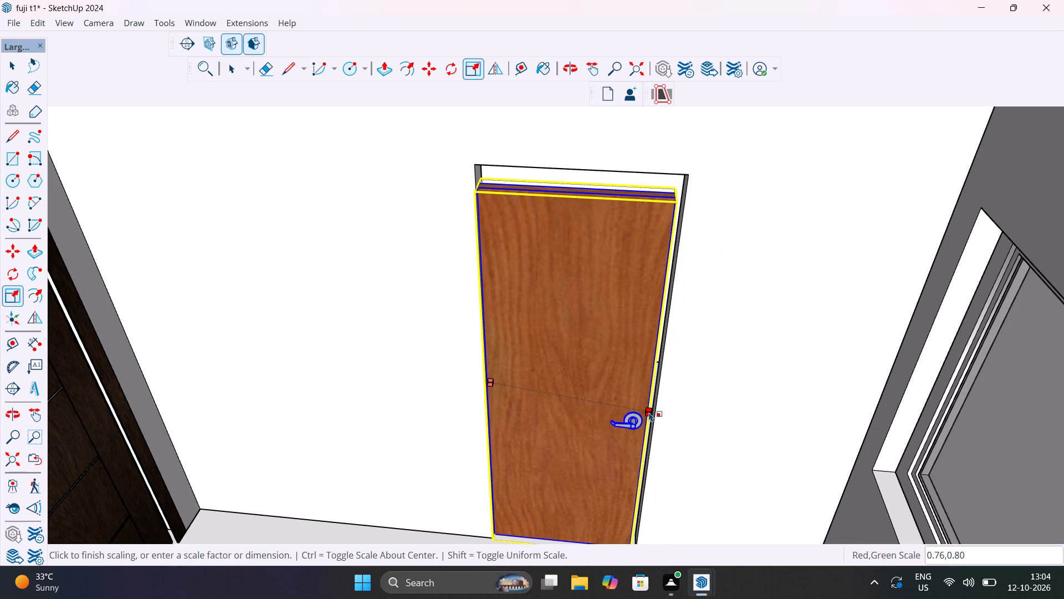
{"action": "scroll", "coordinate": [652, 412], "scroll_direction": "up", "scroll_amount": 6}
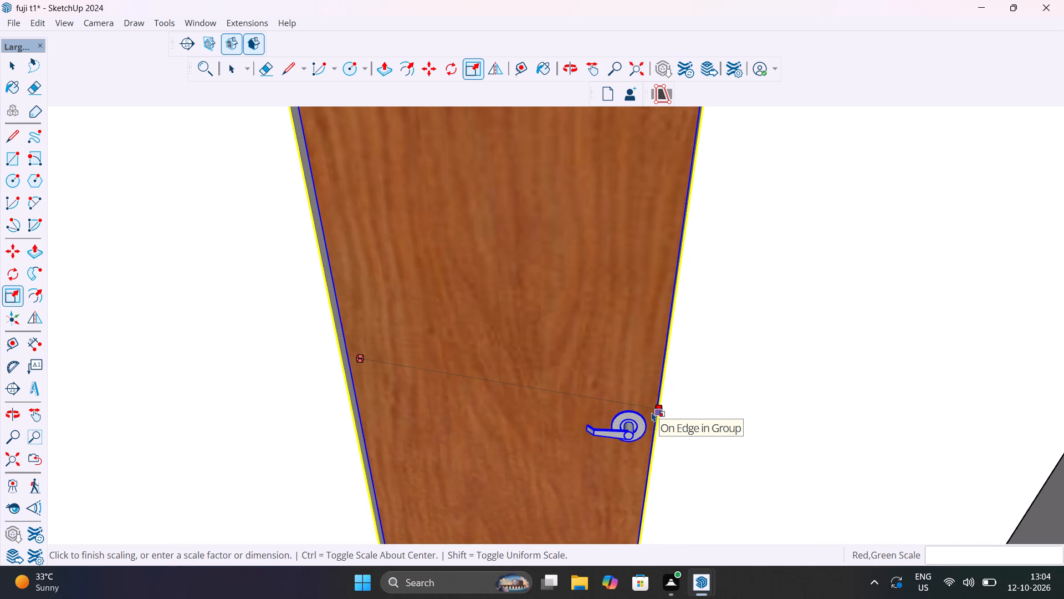
{"action": "middle_click_drag", "start_coordinate": [652, 412], "coordinate": [744, 363]}
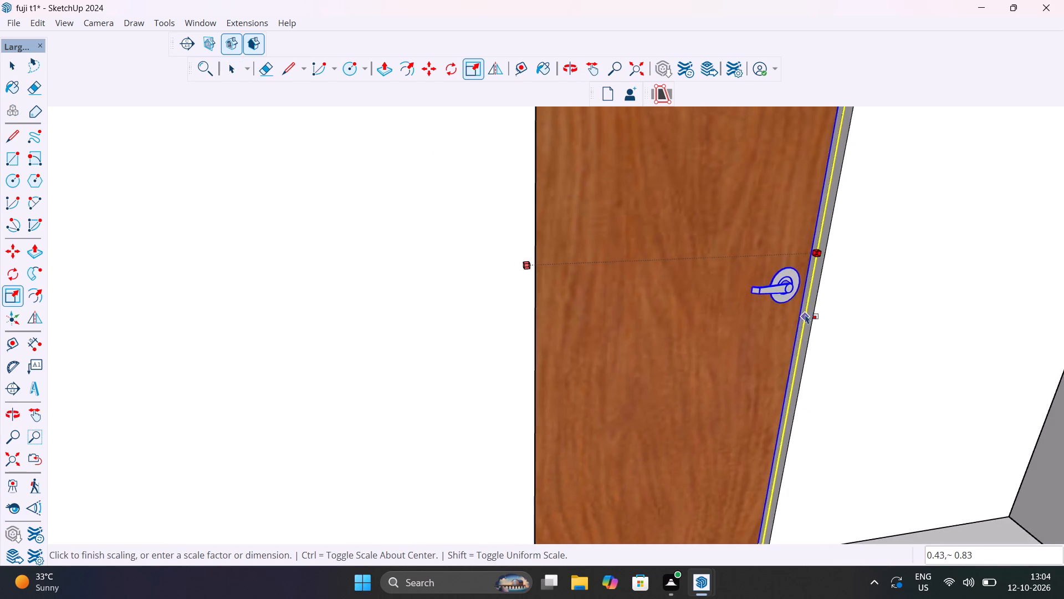
{"action": "left_click", "coordinate": [822, 266]}
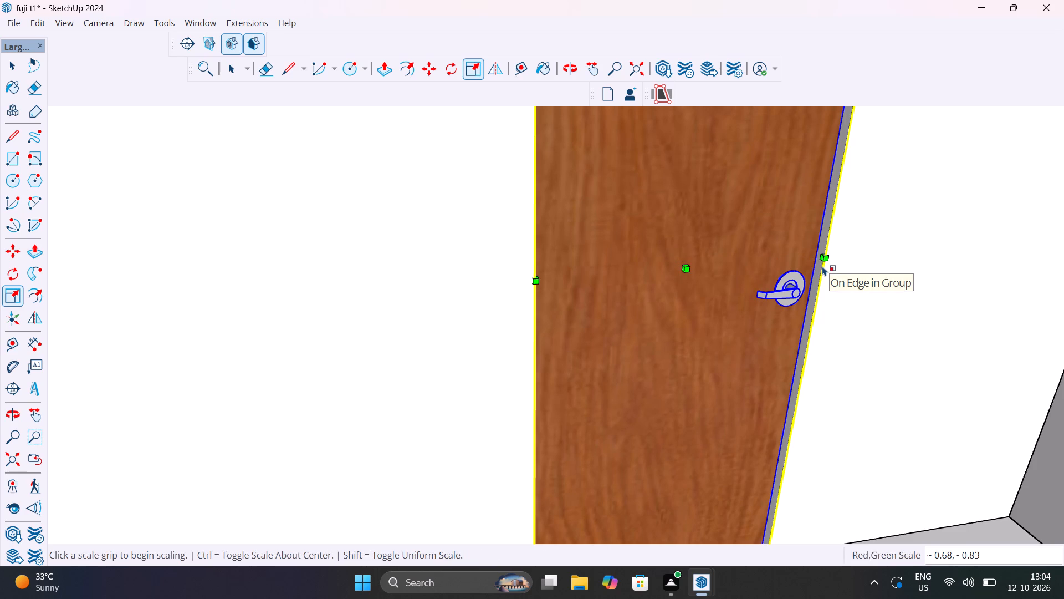
{"action": "key", "text": "space"}
Scale the brown door upward along the blue axis to the top of its wall opening and deselect it.
{"action": "scroll", "coordinate": [822, 266], "scroll_direction": "down", "scroll_amount": 8}
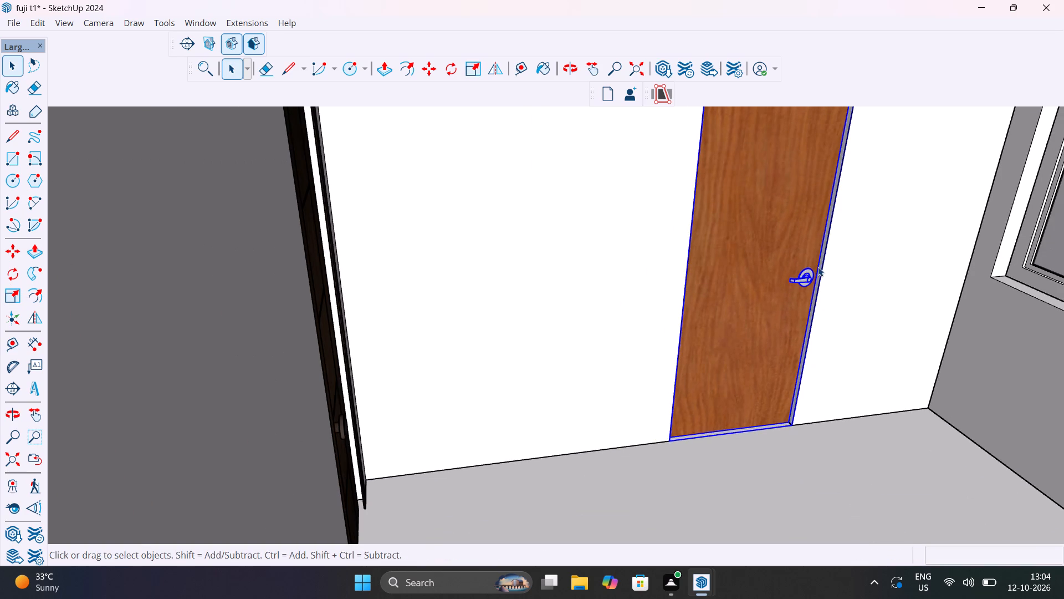
{"action": "scroll", "coordinate": [810, 277], "scroll_direction": "down", "scroll_amount": 7}
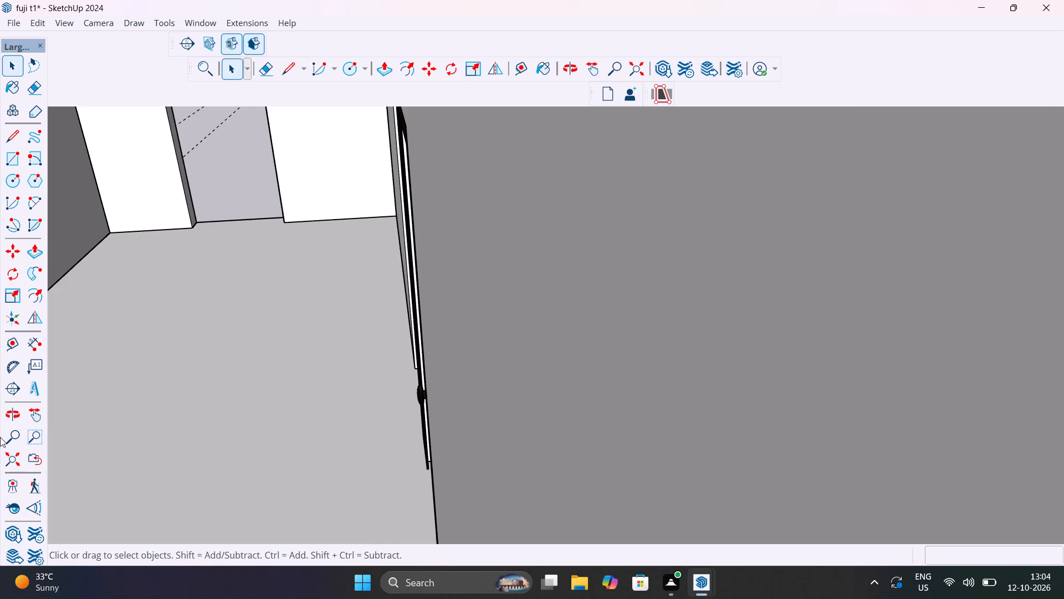
{"action": "left_click", "coordinate": [13, 464]}
{"action": "middle_click_drag", "start_coordinate": [885, 238], "coordinate": [618, 509], "text": "shift"}
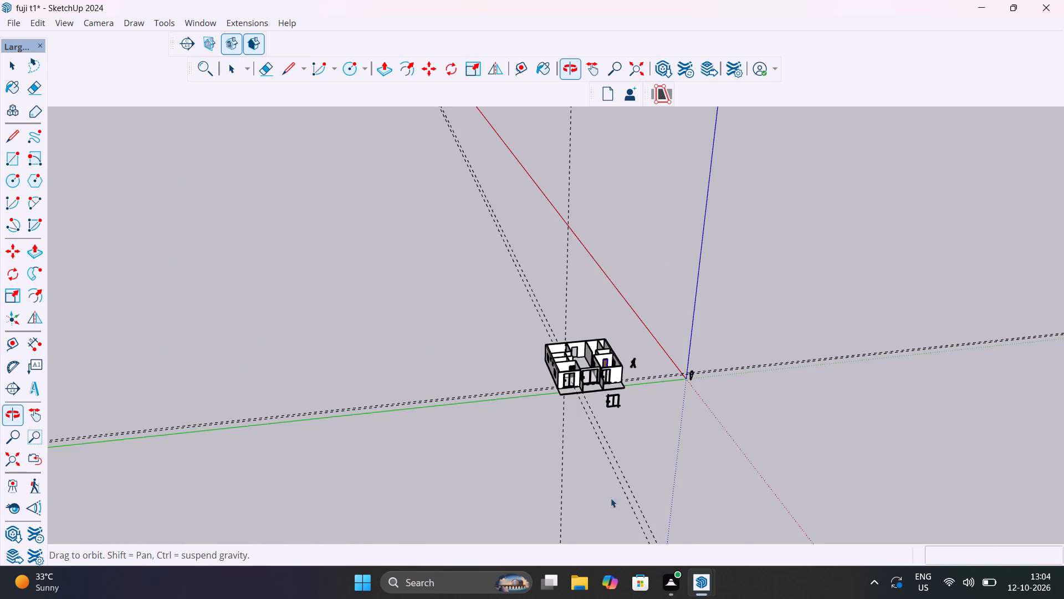
{"action": "scroll", "coordinate": [599, 353], "scroll_direction": "up", "scroll_amount": 17}
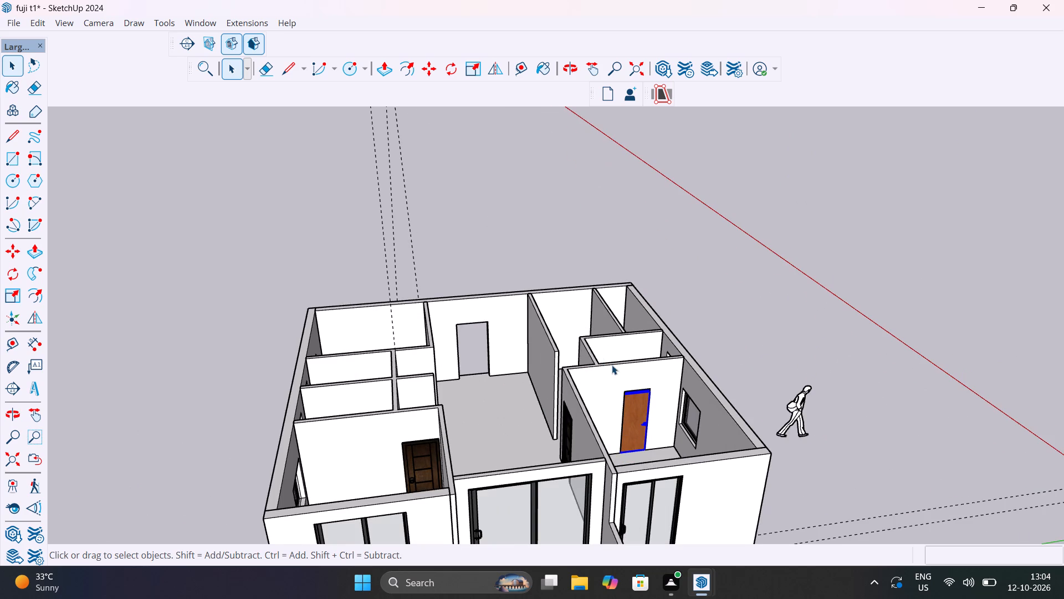
{"action": "scroll", "coordinate": [612, 365], "scroll_direction": "up", "scroll_amount": 6}
{"action": "scroll", "coordinate": [669, 470], "scroll_direction": "up", "scroll_amount": 6}
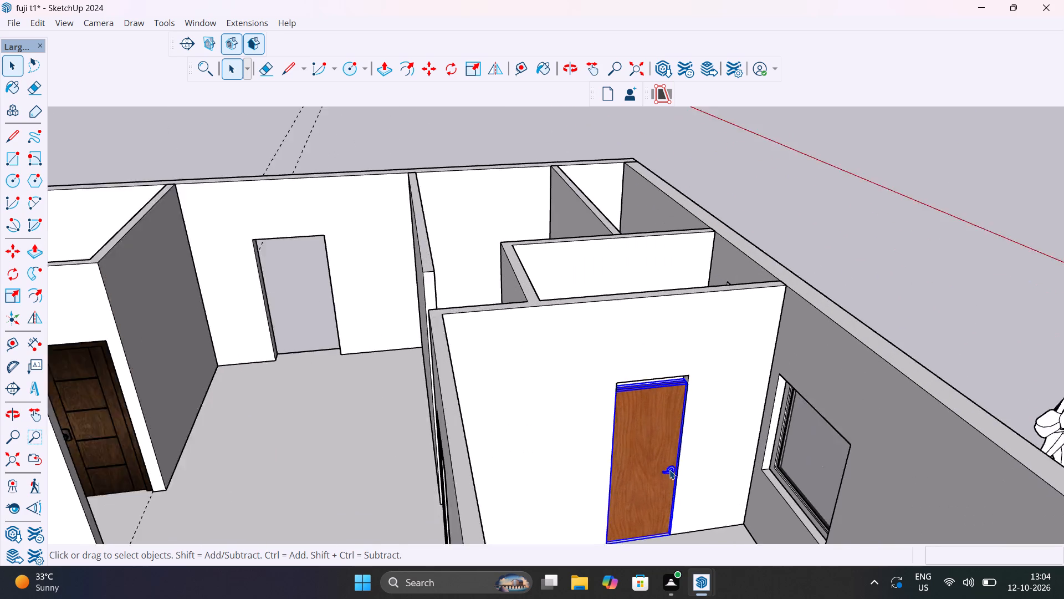
{"action": "middle_click_drag", "start_coordinate": [664, 455], "coordinate": [613, 458], "text": "shift"}
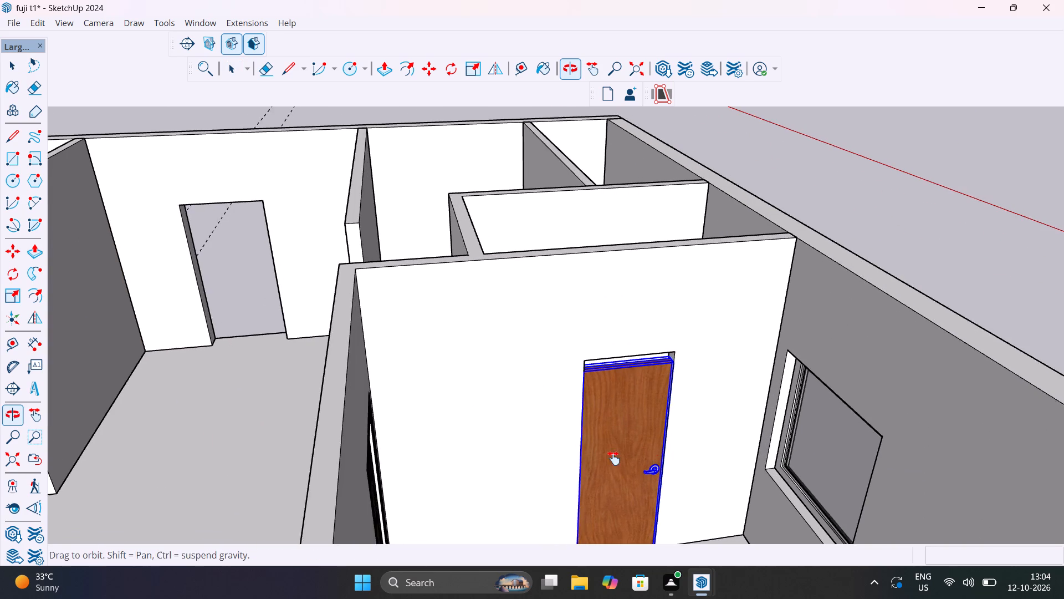
{"action": "middle_click_drag", "start_coordinate": [613, 458], "coordinate": [576, 454], "text": "shift"}
{"action": "scroll", "coordinate": [571, 364], "scroll_direction": "up", "scroll_amount": 12}
{"action": "key", "text": "s"}
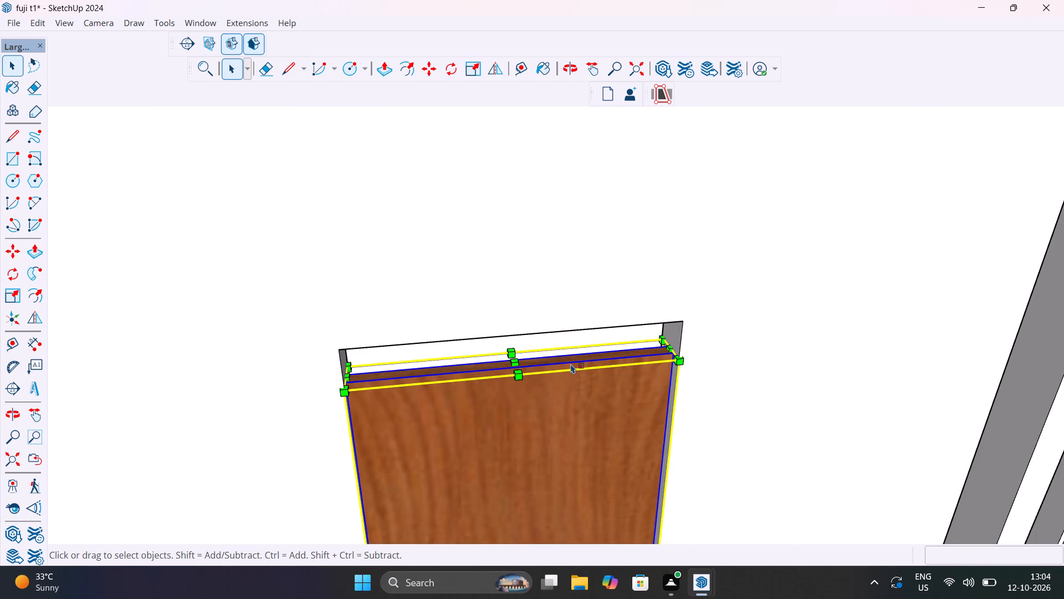
{"action": "left_click", "coordinate": [514, 360]}
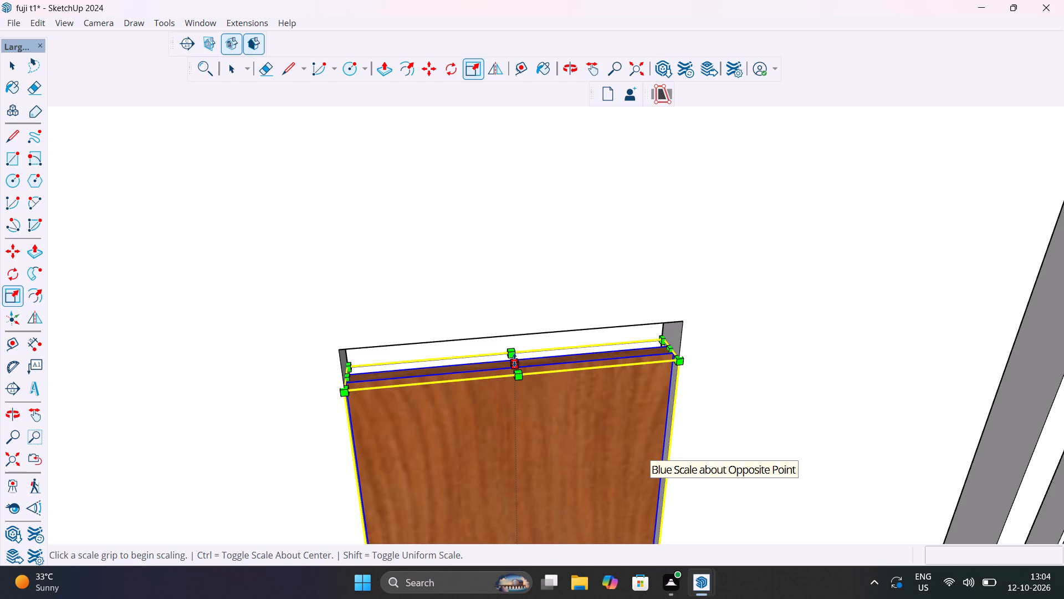
{"action": "left_click", "coordinate": [515, 337]}
{"action": "scroll", "coordinate": [550, 367], "scroll_direction": "down", "scroll_amount": 13}
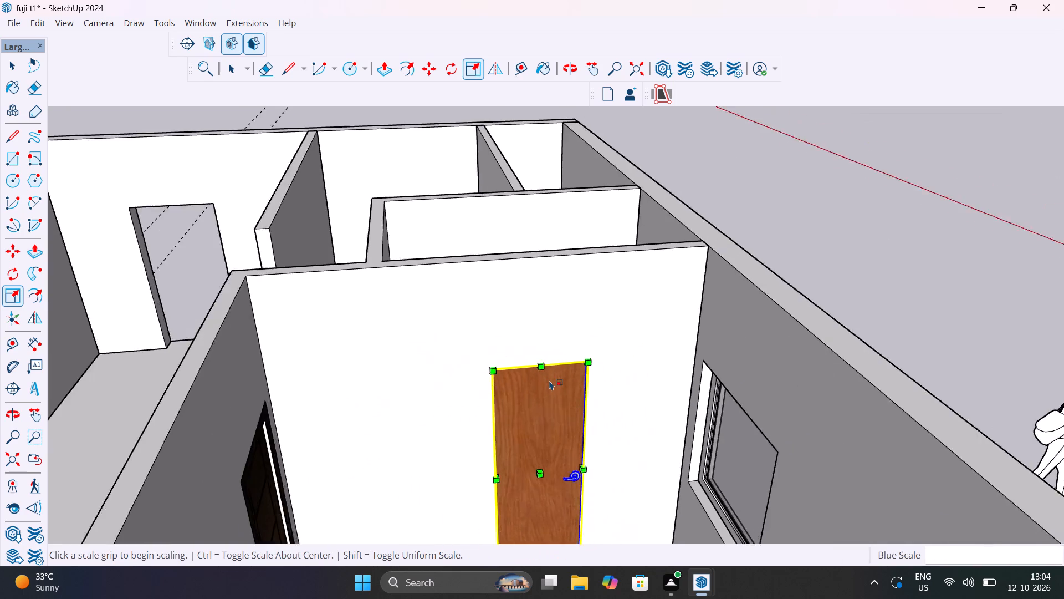
{"action": "scroll", "coordinate": [549, 380], "scroll_direction": "down", "scroll_amount": 8}
{"action": "key", "text": "space"}
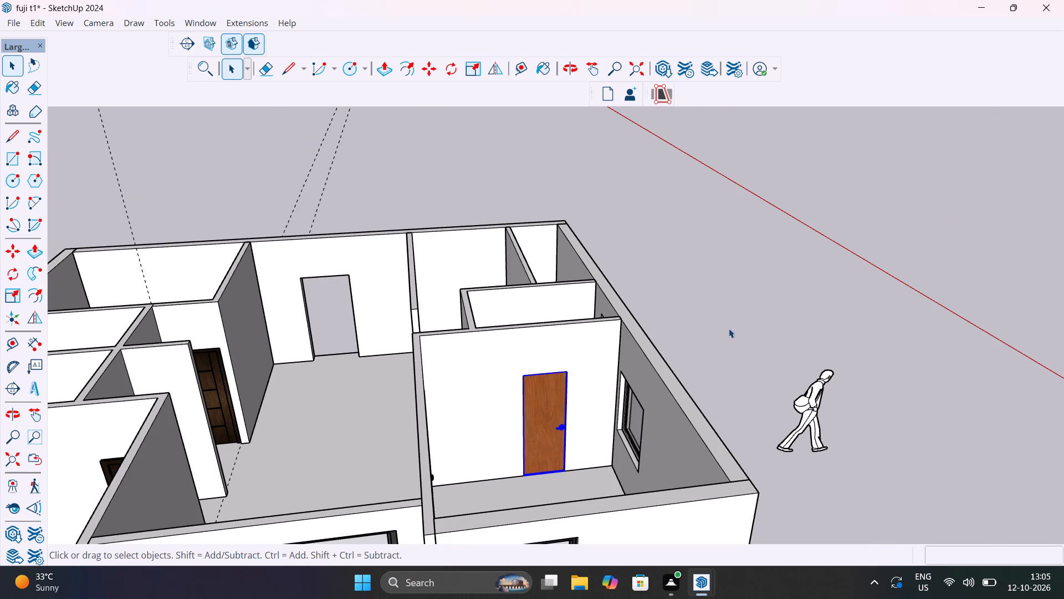
{"action": "left_click", "coordinate": [728, 328]}
Examine the house model from several sides, checking the placed interior doors and the remaining wall openings.
{"action": "scroll", "coordinate": [606, 416], "scroll_direction": "down", "scroll_amount": 7}
{"action": "middle_click_drag", "start_coordinate": [590, 411], "coordinate": [498, 491]}
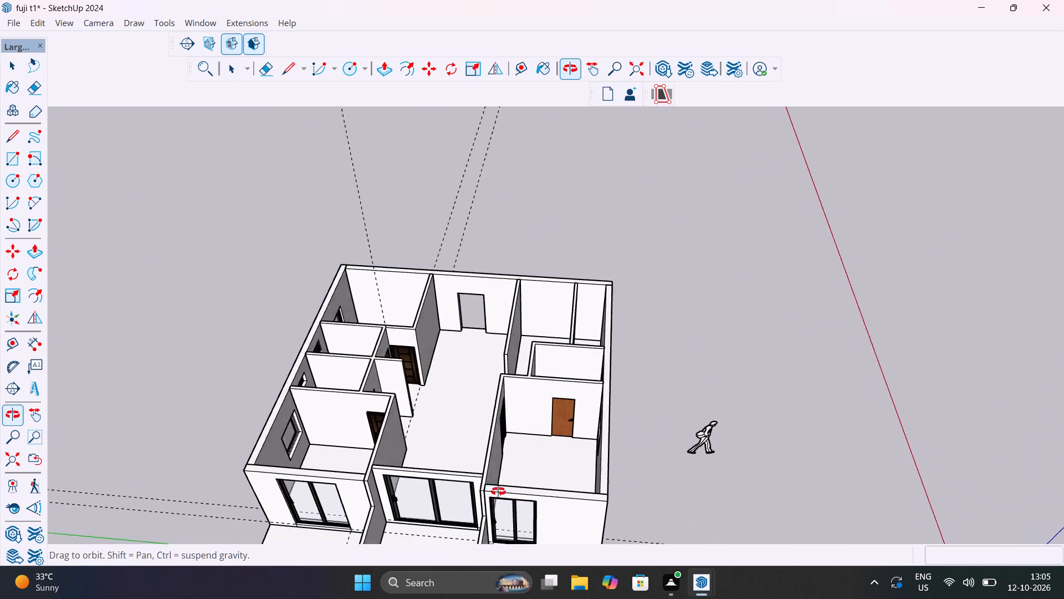
{"action": "middle_click_drag", "start_coordinate": [498, 491], "coordinate": [266, 472]}
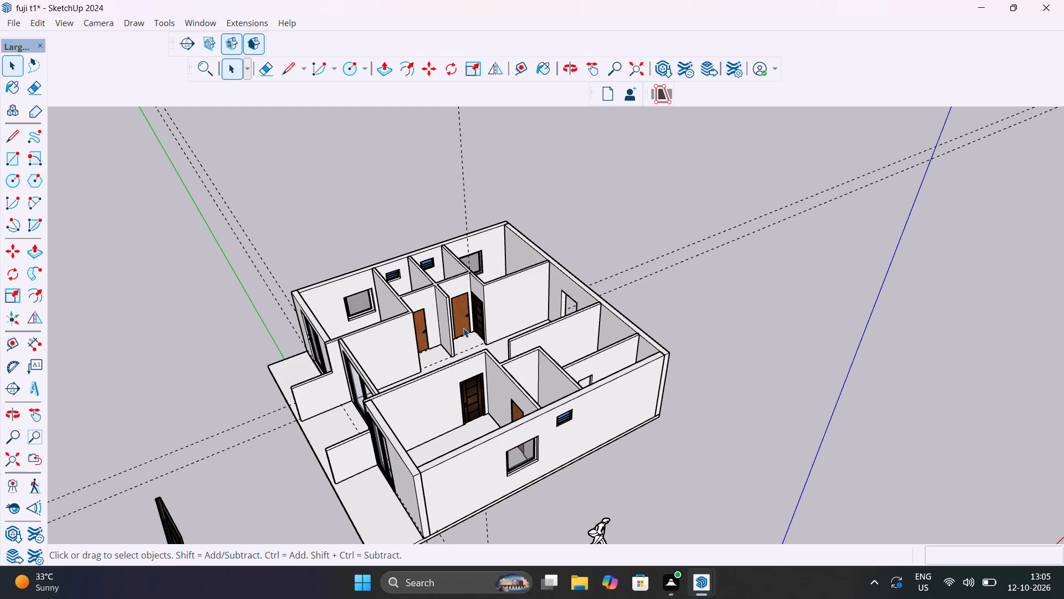
{"action": "scroll", "coordinate": [463, 328], "scroll_direction": "up", "scroll_amount": 11}
{"action": "middle_click_drag", "start_coordinate": [514, 345], "coordinate": [357, 344]}
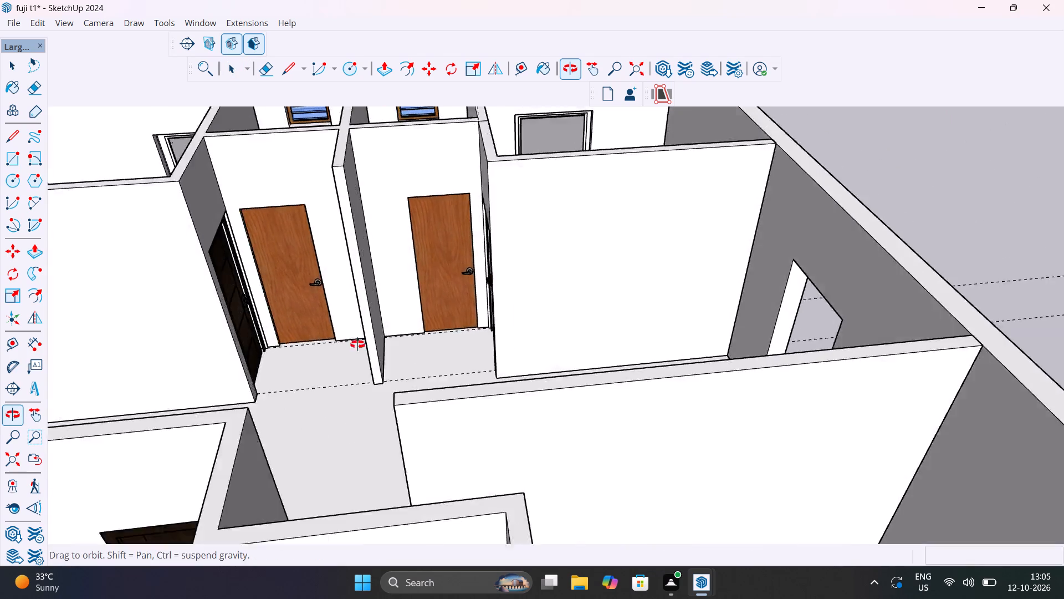
{"action": "middle_click_drag", "start_coordinate": [357, 344], "coordinate": [223, 343]}
{"action": "scroll", "coordinate": [348, 319], "scroll_direction": "down", "scroll_amount": 13}
{"action": "middle_click_drag", "start_coordinate": [414, 329], "coordinate": [526, 338]}
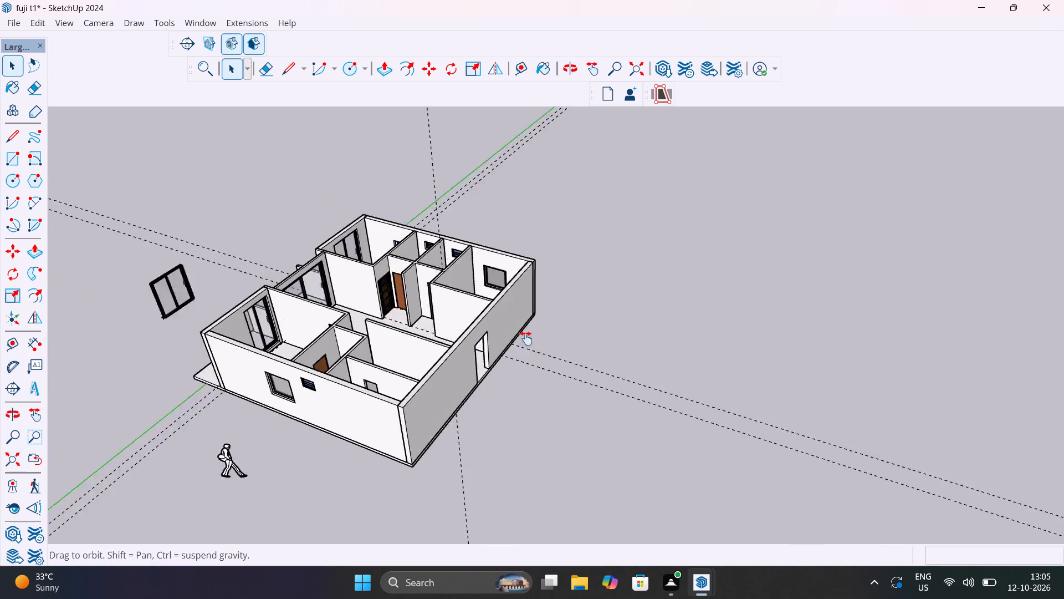
{"action": "middle_click_drag", "start_coordinate": [526, 338], "coordinate": [1023, 377]}
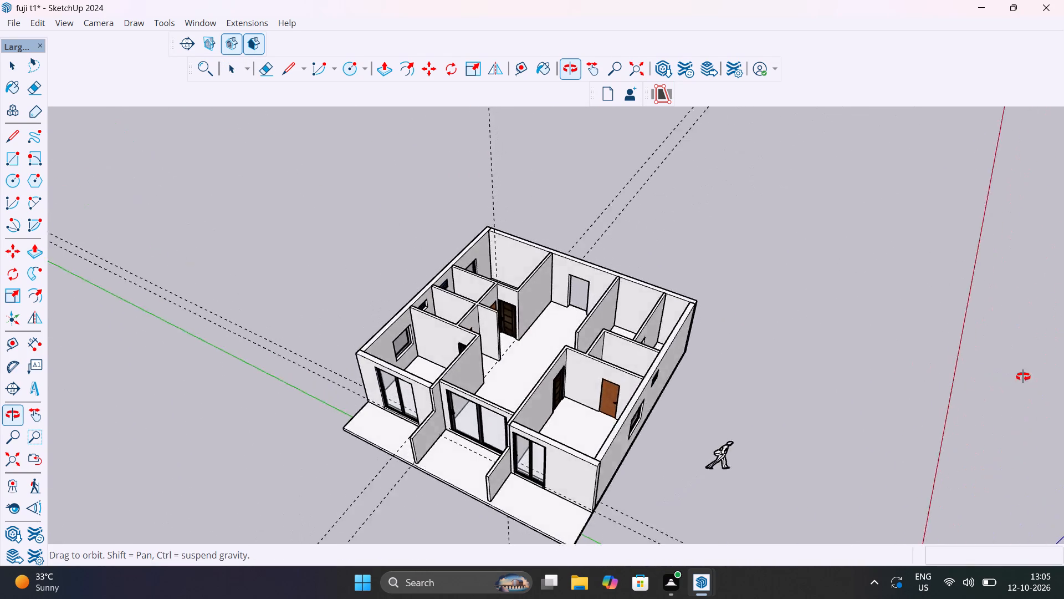
{"action": "middle_click_drag", "start_coordinate": [1023, 377], "coordinate": [1063, 388]}
{"action": "scroll", "coordinate": [527, 379], "scroll_direction": "up", "scroll_amount": 13}
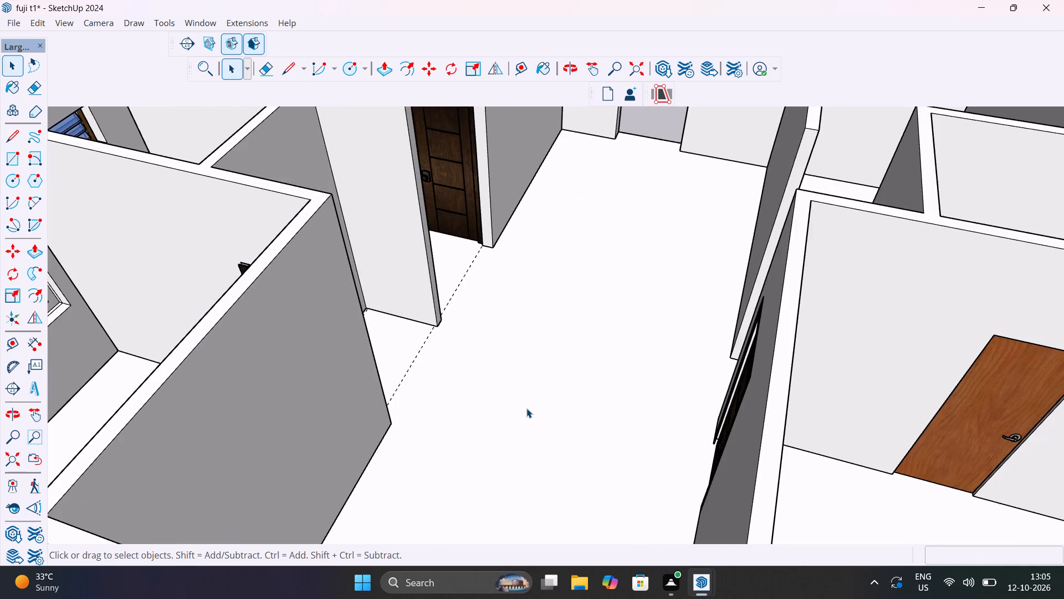
{"action": "scroll", "coordinate": [526, 408], "scroll_direction": "down", "scroll_amount": 8}
{"action": "middle_click_drag", "start_coordinate": [528, 423], "coordinate": [643, 336]}
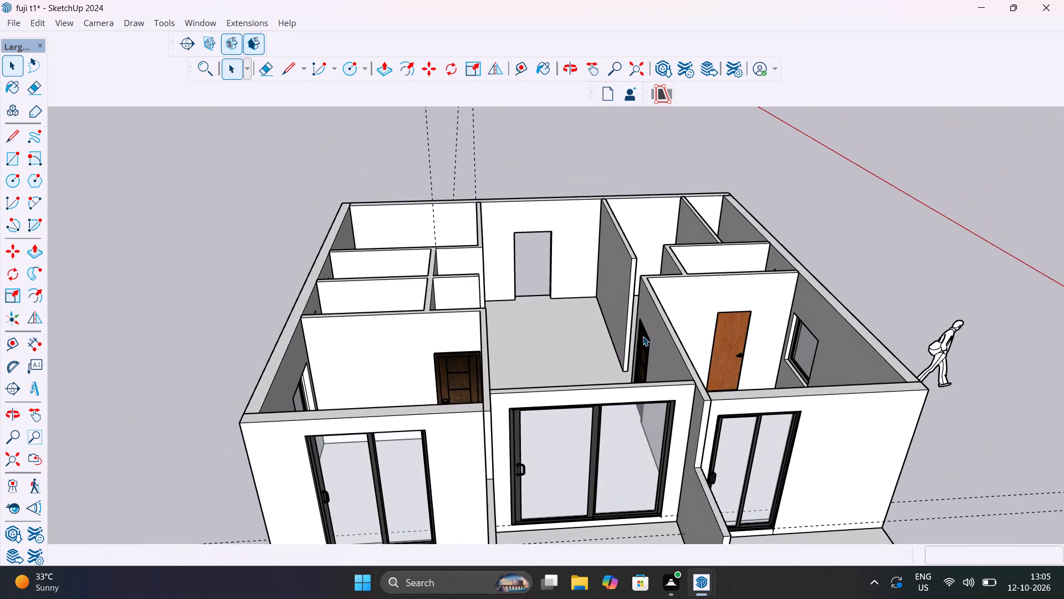
{"action": "scroll", "coordinate": [630, 387], "scroll_direction": "down", "scroll_amount": 5}
{"action": "scroll", "coordinate": [550, 454], "scroll_direction": "up", "scroll_amount": 11}
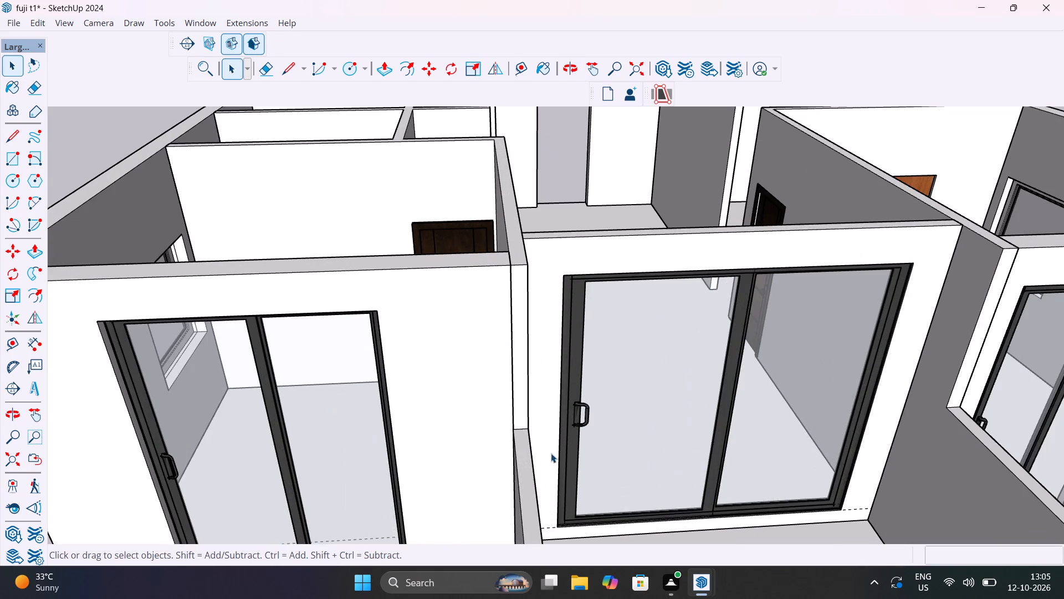
{"action": "middle_click_drag", "start_coordinate": [598, 448], "coordinate": [567, 476]}
{"action": "scroll", "coordinate": [606, 452], "scroll_direction": "down", "scroll_amount": 4}
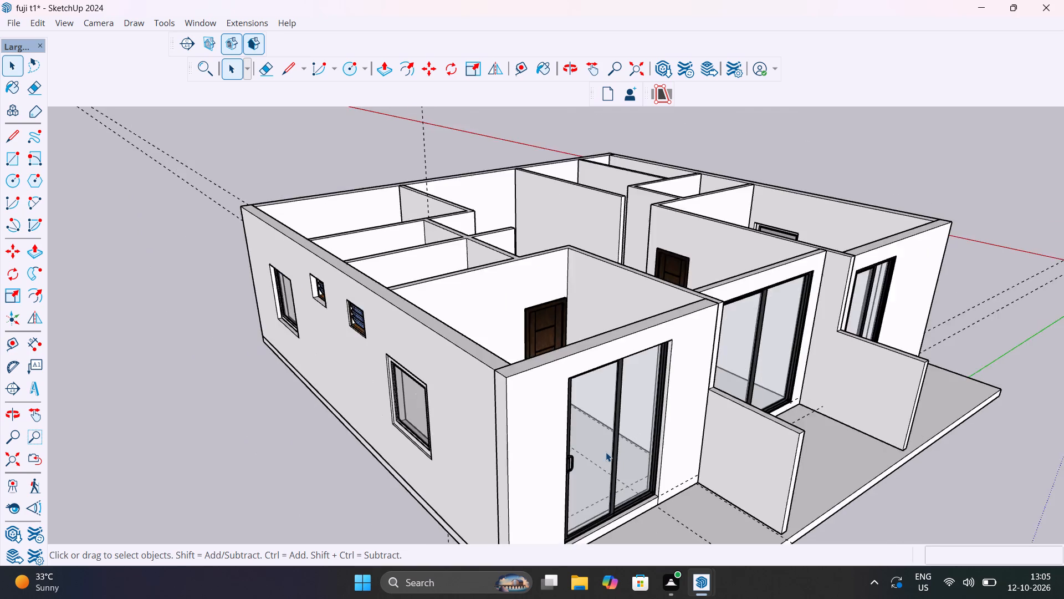
{"action": "scroll", "coordinate": [606, 452], "scroll_direction": "down", "scroll_amount": 9}
{"action": "middle_click_drag", "start_coordinate": [589, 476], "coordinate": [463, 537]}
{"action": "scroll", "coordinate": [464, 537], "scroll_direction": "down", "scroll_amount": 1}
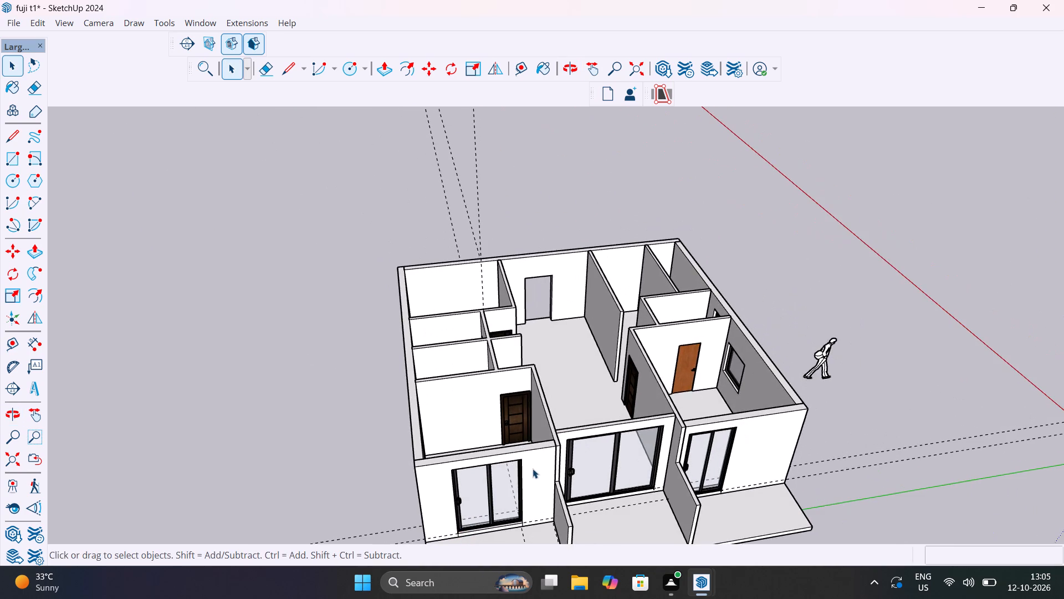
{"action": "scroll", "coordinate": [534, 466], "scroll_direction": "down", "scroll_amount": 3}
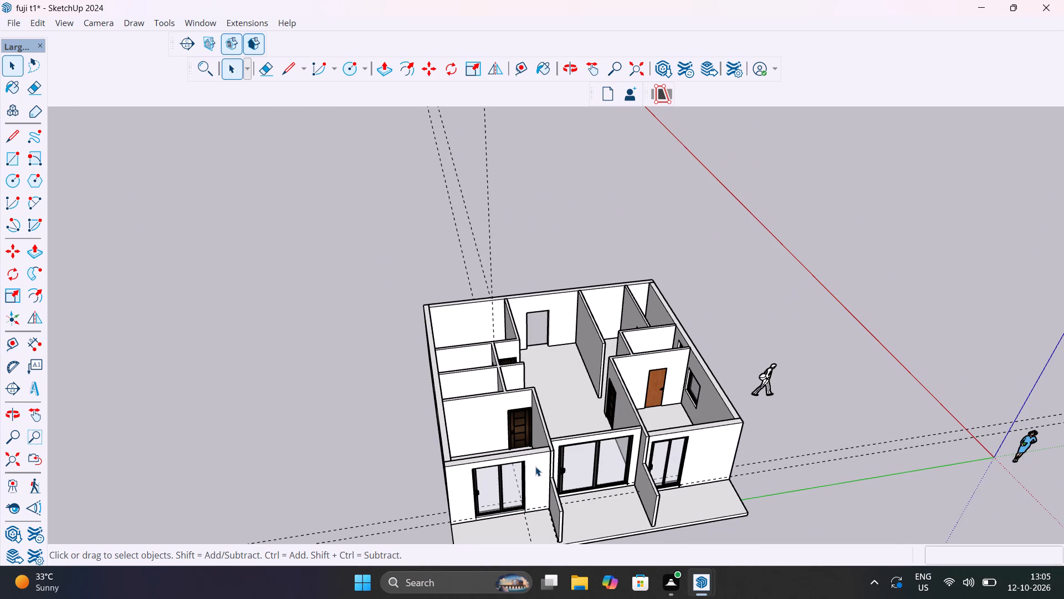
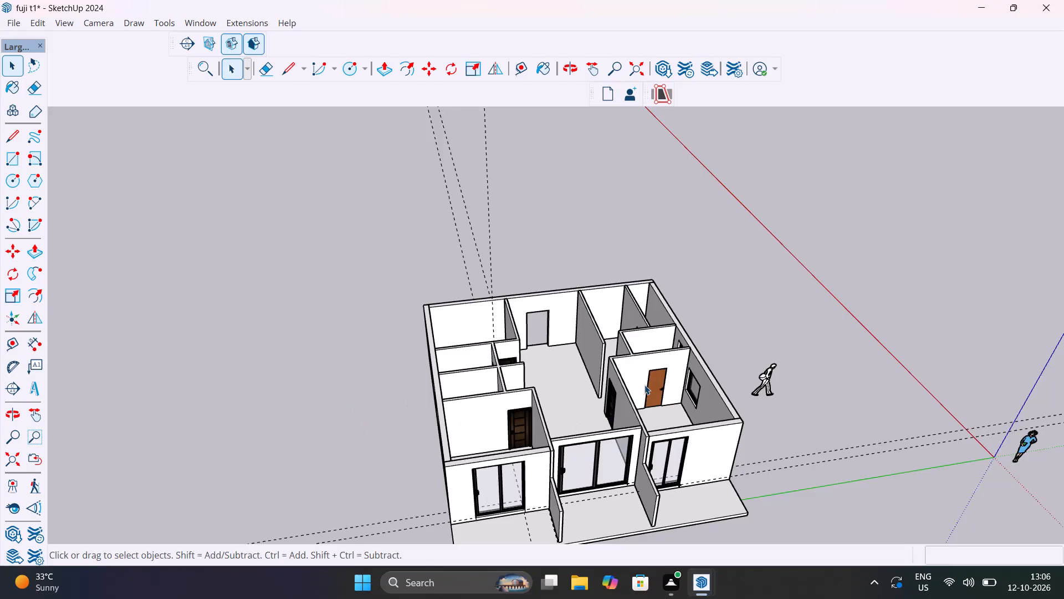
Dismiss the chat notification and examine the placed brown and dark doors in the rooms on both sides of the house.
{"action": "scroll", "coordinate": [644, 385], "scroll_direction": "up", "scroll_amount": 15}
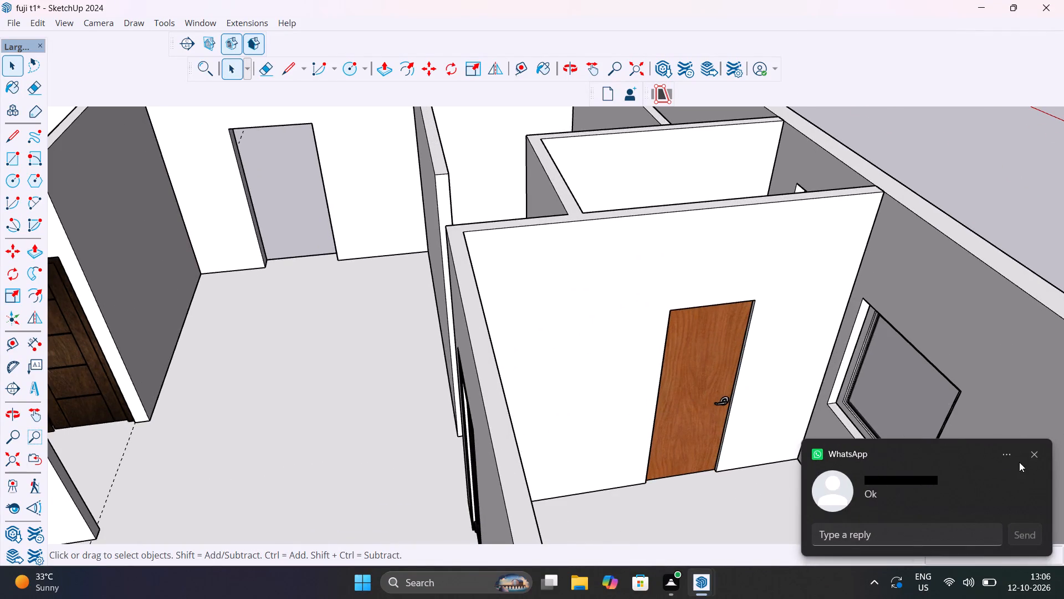
{"action": "left_click", "coordinate": [1035, 456]}
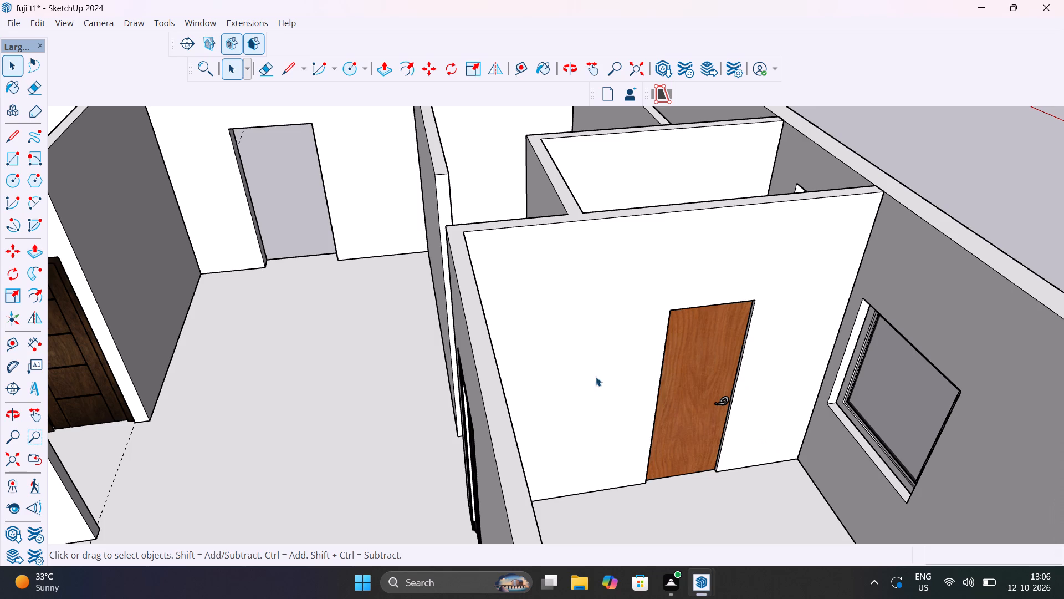
{"action": "scroll", "coordinate": [643, 323], "scroll_direction": "down", "scroll_amount": 7}
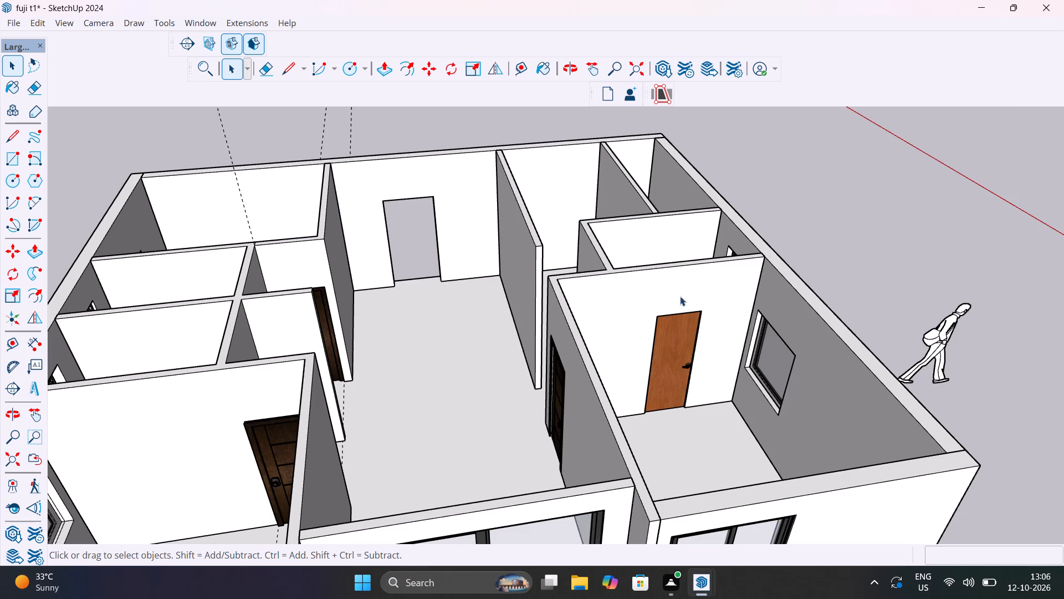
{"action": "scroll", "coordinate": [678, 286], "scroll_direction": "down", "scroll_amount": 6}
{"action": "middle_click_drag", "start_coordinate": [690, 324], "coordinate": [670, 459]}
{"action": "scroll", "coordinate": [644, 256], "scroll_direction": "up", "scroll_amount": 13}
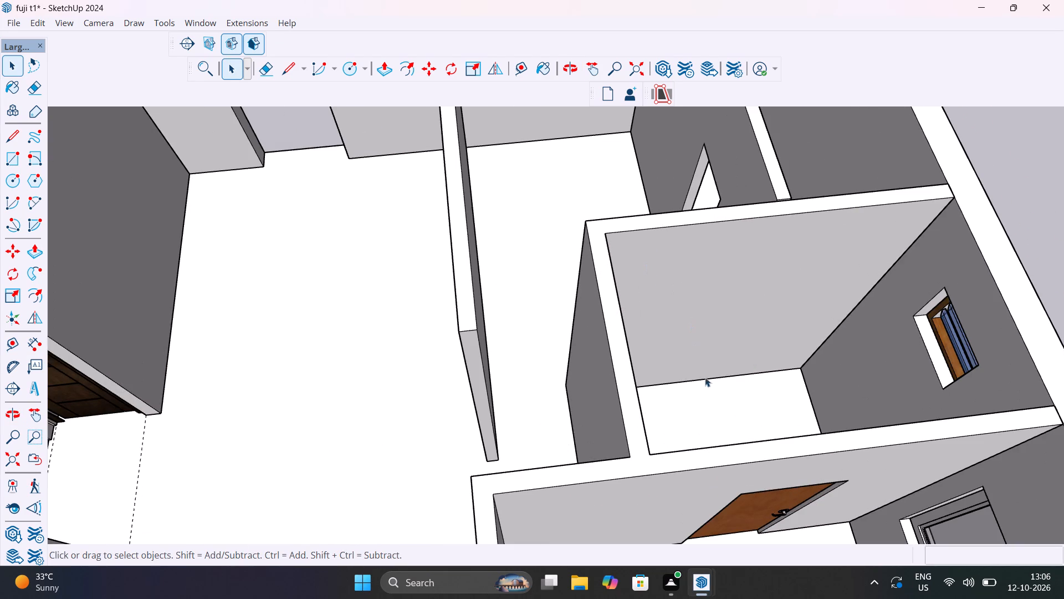
{"action": "middle_click_drag", "start_coordinate": [753, 385], "coordinate": [1034, 304]}
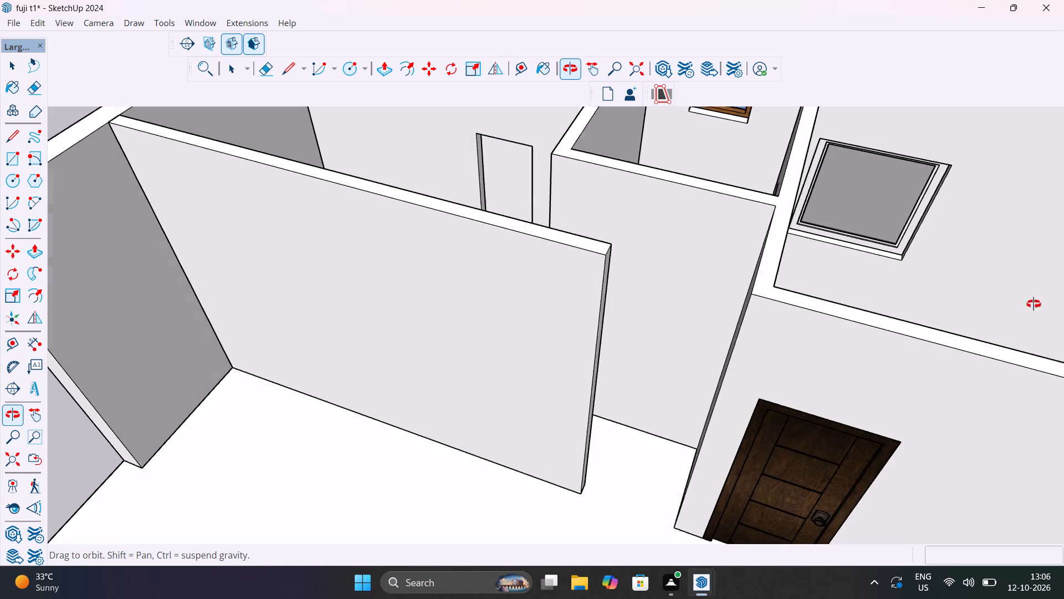
{"action": "middle_click_drag", "start_coordinate": [1034, 304], "coordinate": [872, 291]}
{"action": "scroll", "coordinate": [870, 301], "scroll_direction": "down", "scroll_amount": 20}
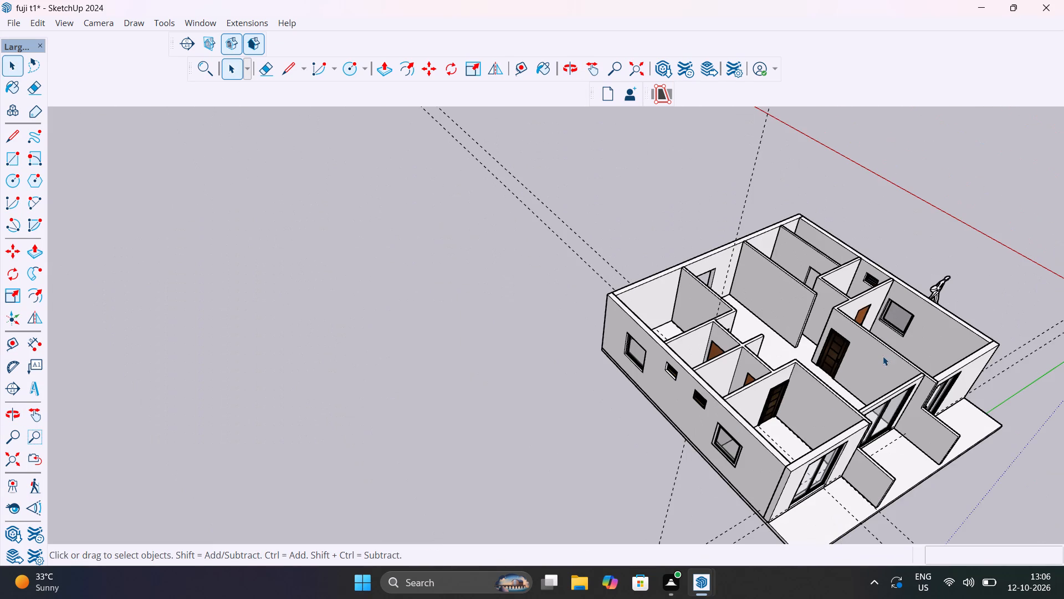
{"action": "scroll", "coordinate": [885, 361], "scroll_direction": "up", "scroll_amount": 5}
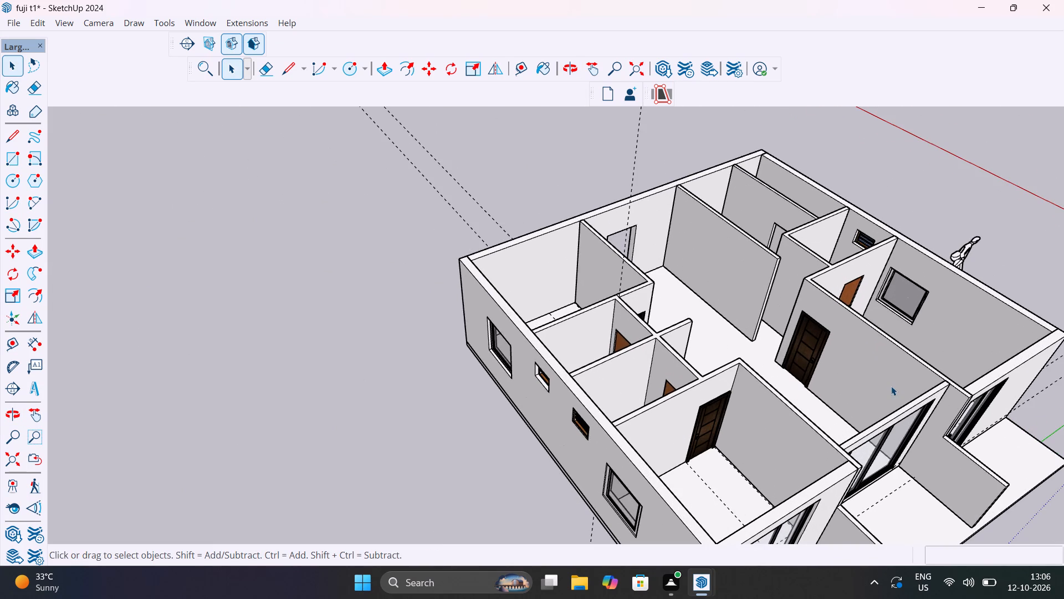
{"action": "middle_click_drag", "start_coordinate": [883, 384], "coordinate": [747, 260], "text": "shift"}
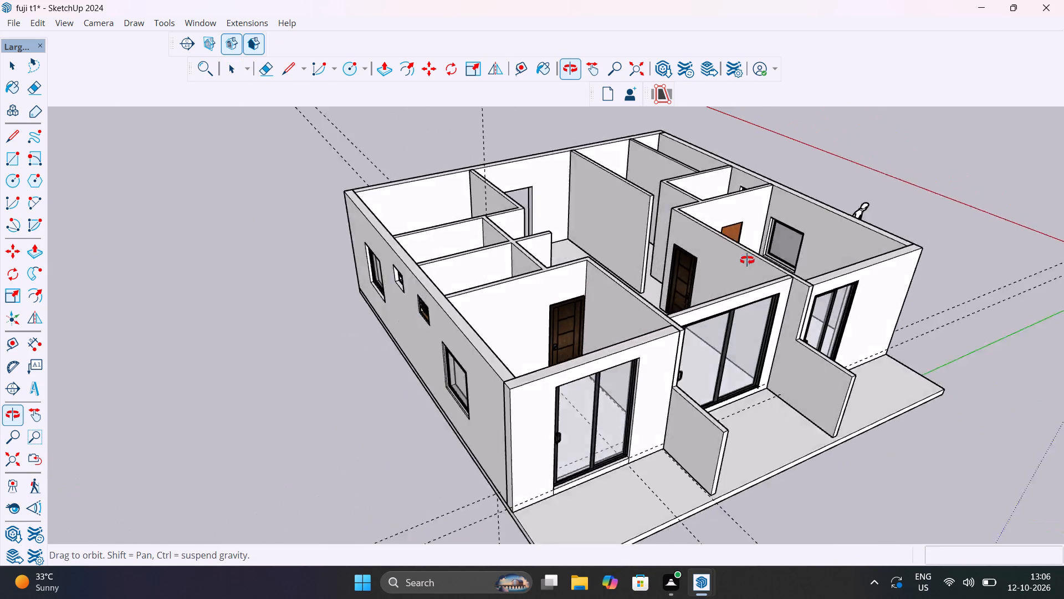
{"action": "middle_click_drag", "start_coordinate": [747, 260], "coordinate": [842, 271], "text": "shift"}
{"action": "scroll", "coordinate": [569, 300], "scroll_direction": "up", "scroll_amount": 11}
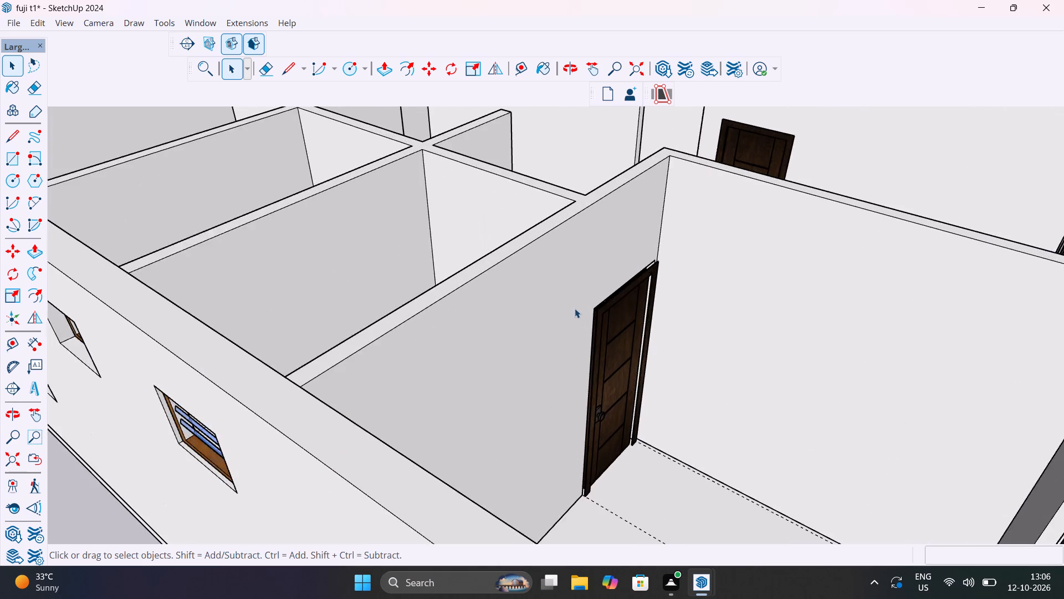
{"action": "middle_click_drag", "start_coordinate": [576, 308], "coordinate": [744, 363]}
{"action": "scroll", "coordinate": [618, 353], "scroll_direction": "down", "scroll_amount": 7}
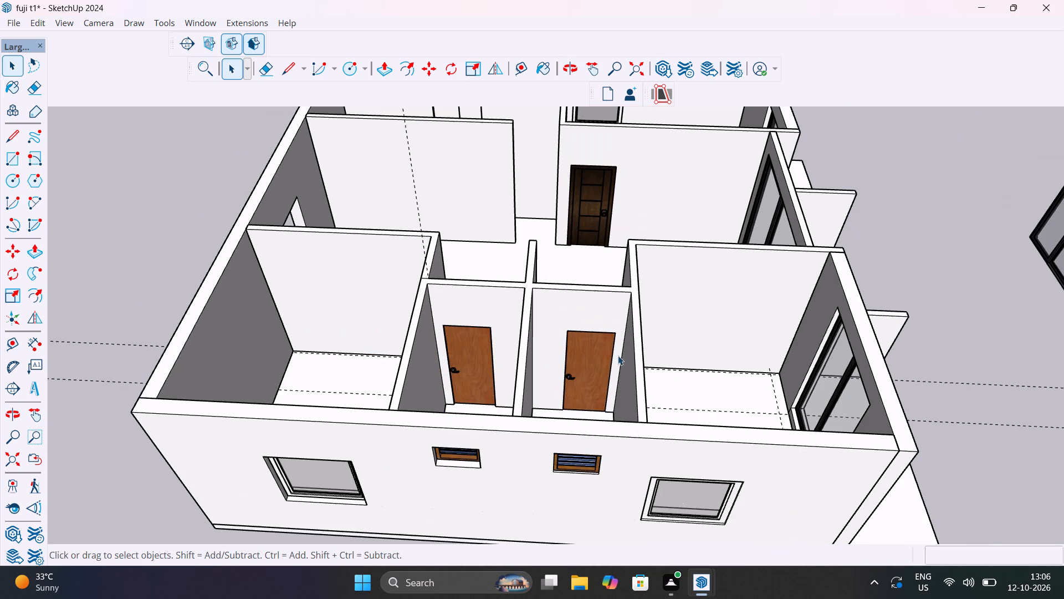
{"action": "scroll", "coordinate": [574, 407], "scroll_direction": "up", "scroll_amount": 12}
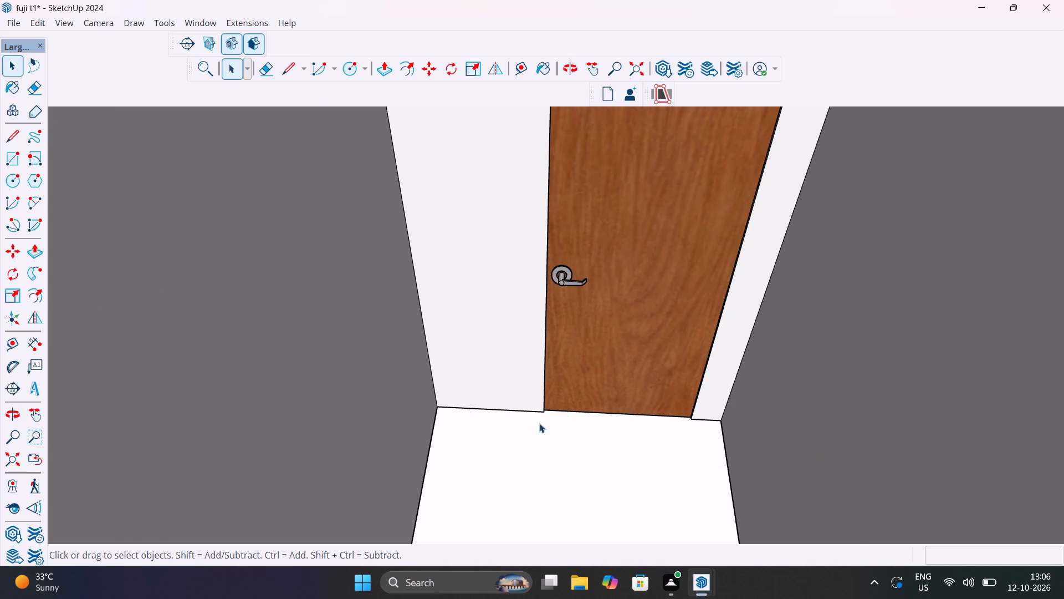
{"action": "scroll", "coordinate": [539, 423], "scroll_direction": "down", "scroll_amount": 7}
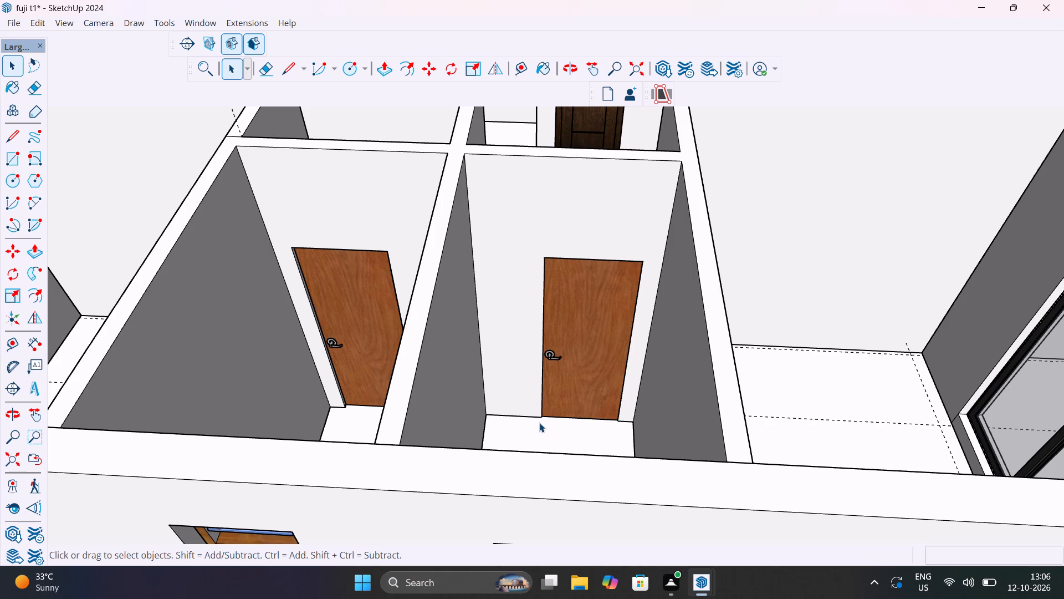
{"action": "middle_click_drag", "start_coordinate": [548, 418], "coordinate": [702, 479]}
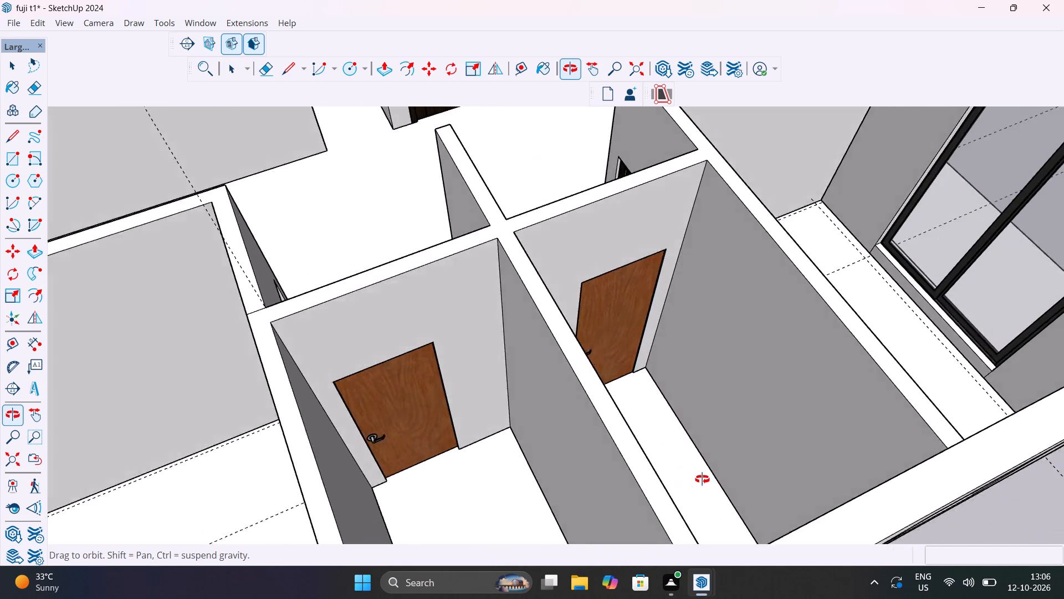
{"action": "middle_click_drag", "start_coordinate": [702, 479], "coordinate": [790, 491]}
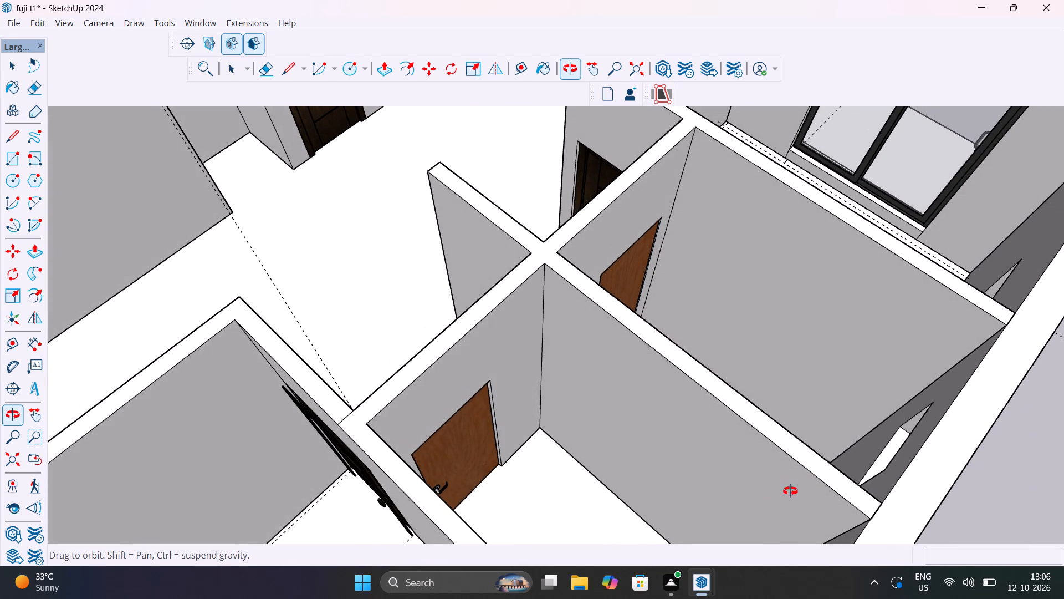
{"action": "middle_click_drag", "start_coordinate": [790, 491], "coordinate": [532, 474]}
{"action": "scroll", "coordinate": [546, 413], "scroll_direction": "down", "scroll_amount": 13}
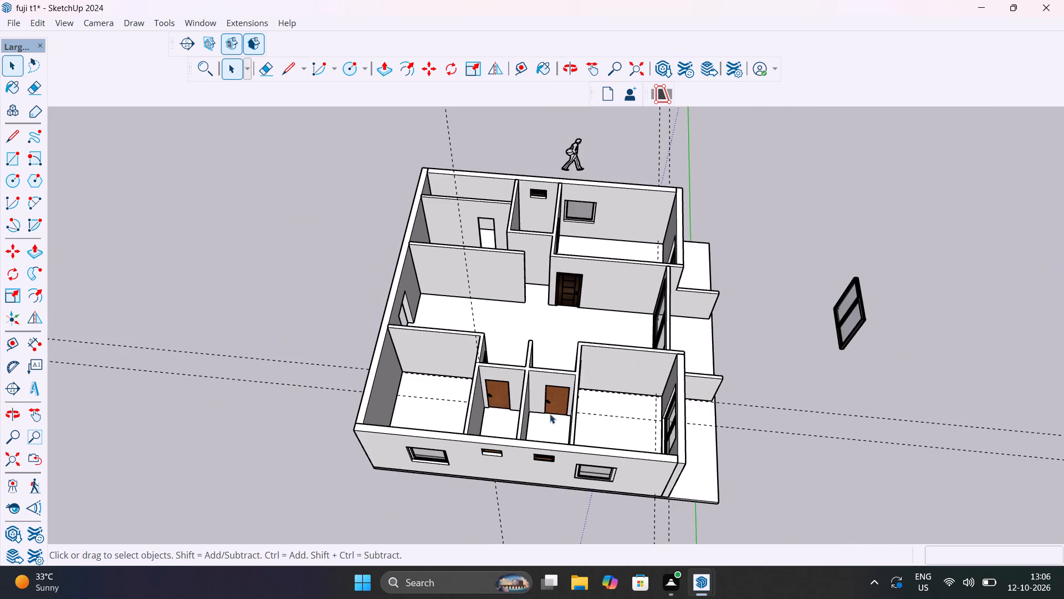
Examine the house model from the front, side and back, checking for wall openings that still lack a door.
{"action": "middle_click_drag", "start_coordinate": [654, 413], "coordinate": [265, 351]}
{"action": "scroll", "coordinate": [484, 348], "scroll_direction": "up", "scroll_amount": 4}
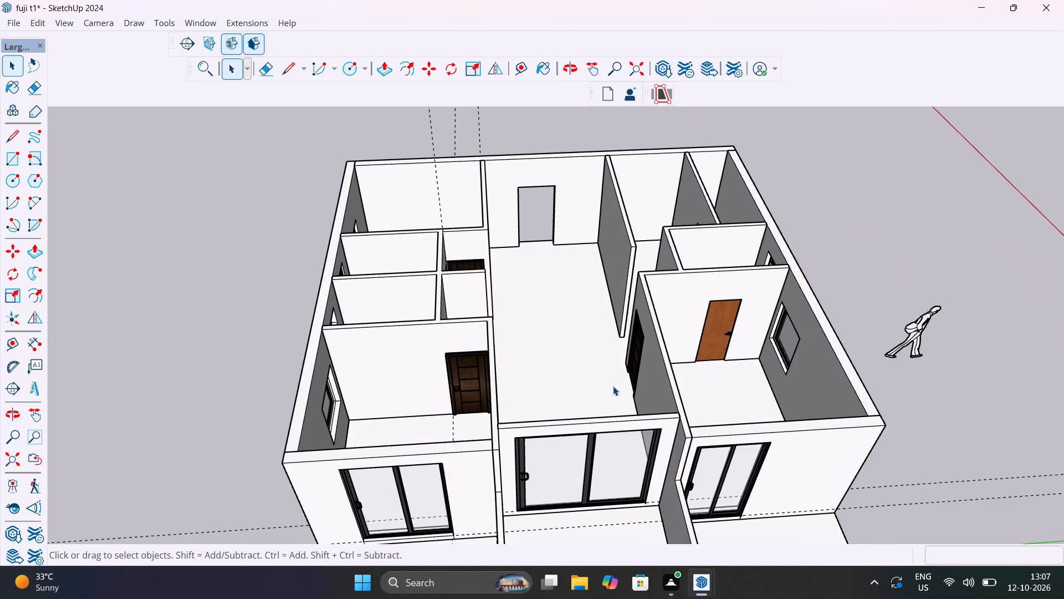
{"action": "middle_click_drag", "start_coordinate": [575, 379], "coordinate": [324, 375]}
{"action": "scroll", "coordinate": [402, 357], "scroll_direction": "down", "scroll_amount": 11}
{"action": "middle_click_drag", "start_coordinate": [467, 379], "coordinate": [388, 344]}
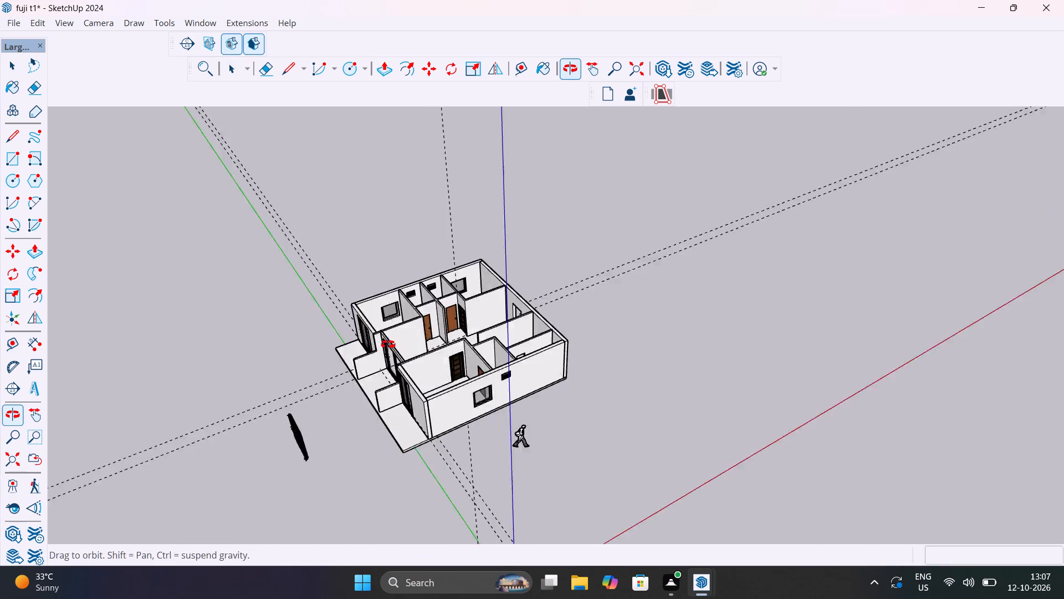
{"action": "middle_click_drag", "start_coordinate": [388, 344], "coordinate": [319, 321]}
{"action": "scroll", "coordinate": [446, 338], "scroll_direction": "up", "scroll_amount": 13}
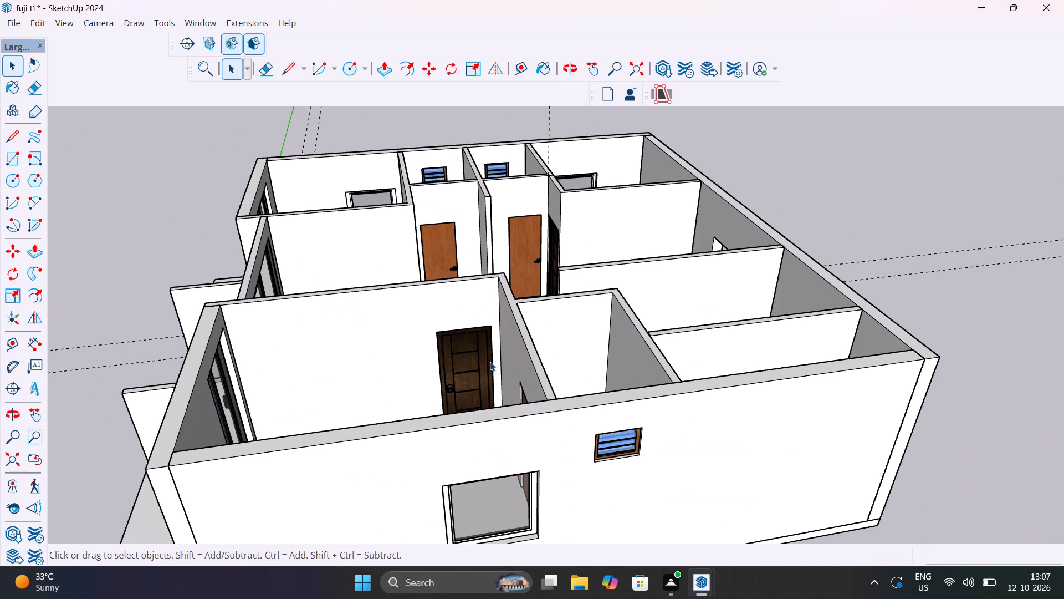
{"action": "middle_click_drag", "start_coordinate": [488, 372], "coordinate": [460, 478]}
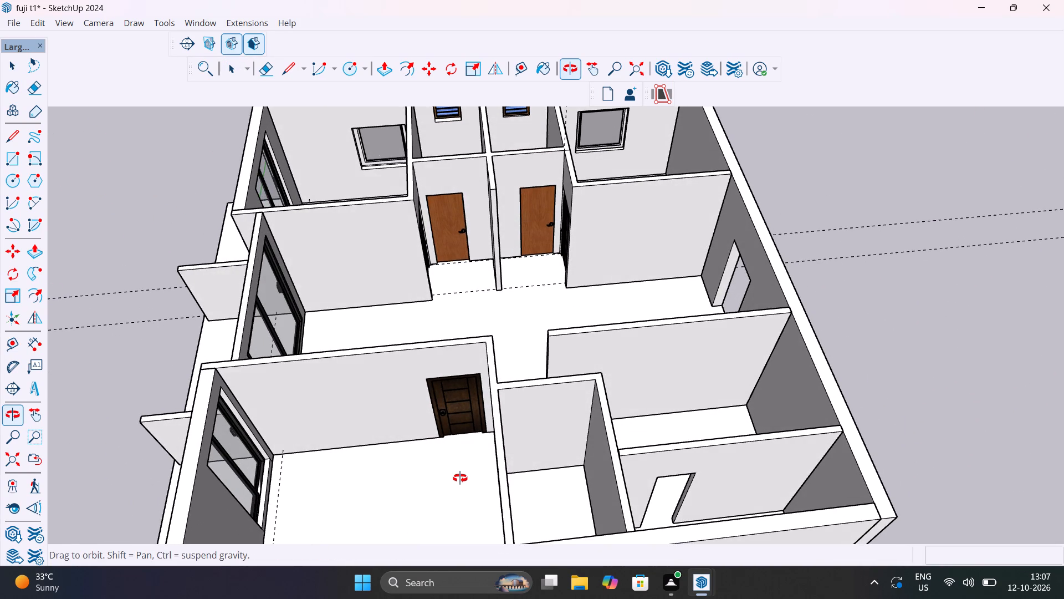
{"action": "middle_click_drag", "start_coordinate": [460, 478], "coordinate": [346, 336]}
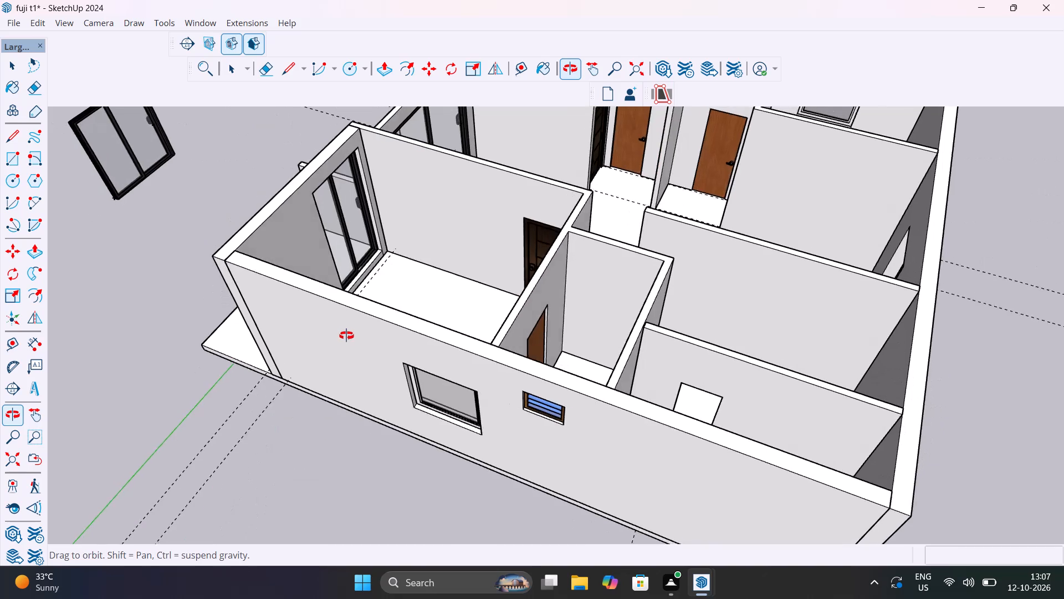
{"action": "middle_click_drag", "start_coordinate": [346, 336], "coordinate": [356, 469]}
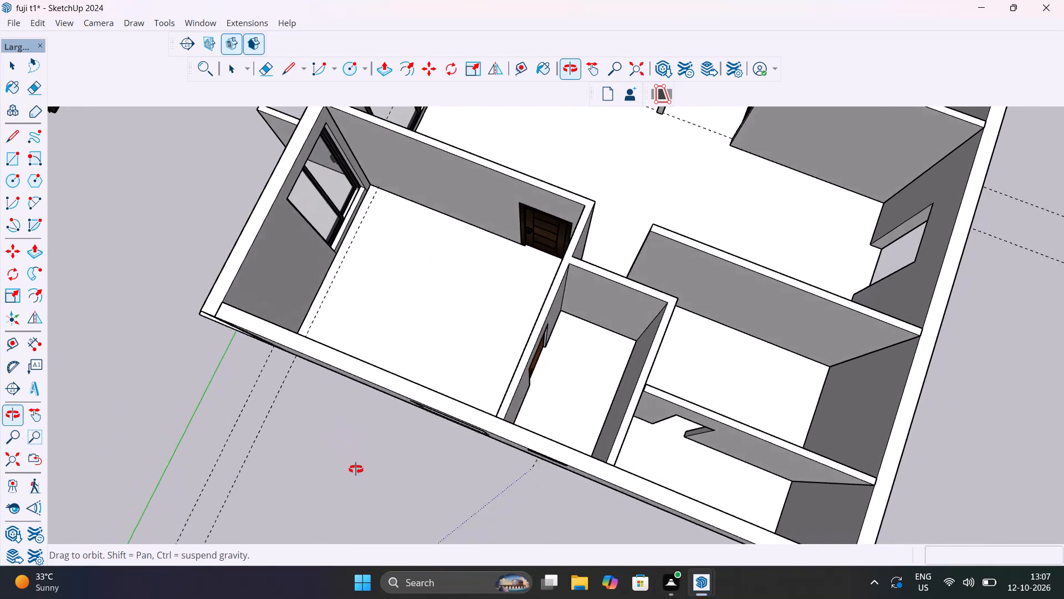
{"action": "middle_click_drag", "start_coordinate": [356, 469], "coordinate": [774, 214]}
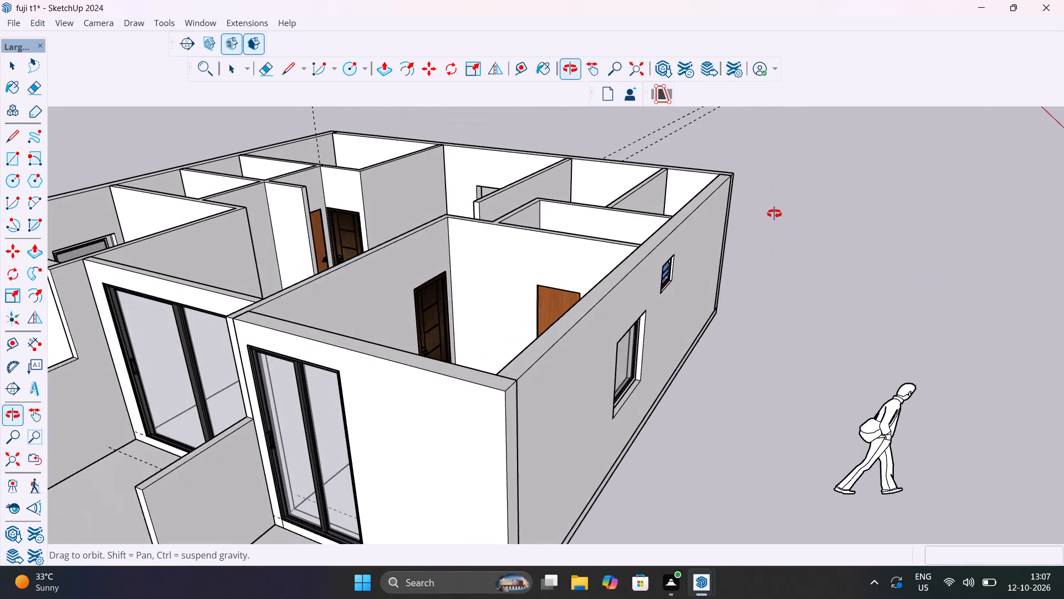
{"action": "middle_click_drag", "start_coordinate": [774, 214], "coordinate": [397, 271]}
{"action": "scroll", "coordinate": [587, 299], "scroll_direction": "down", "scroll_amount": 6}
{"action": "middle_click_drag", "start_coordinate": [734, 299], "coordinate": [577, 280]}
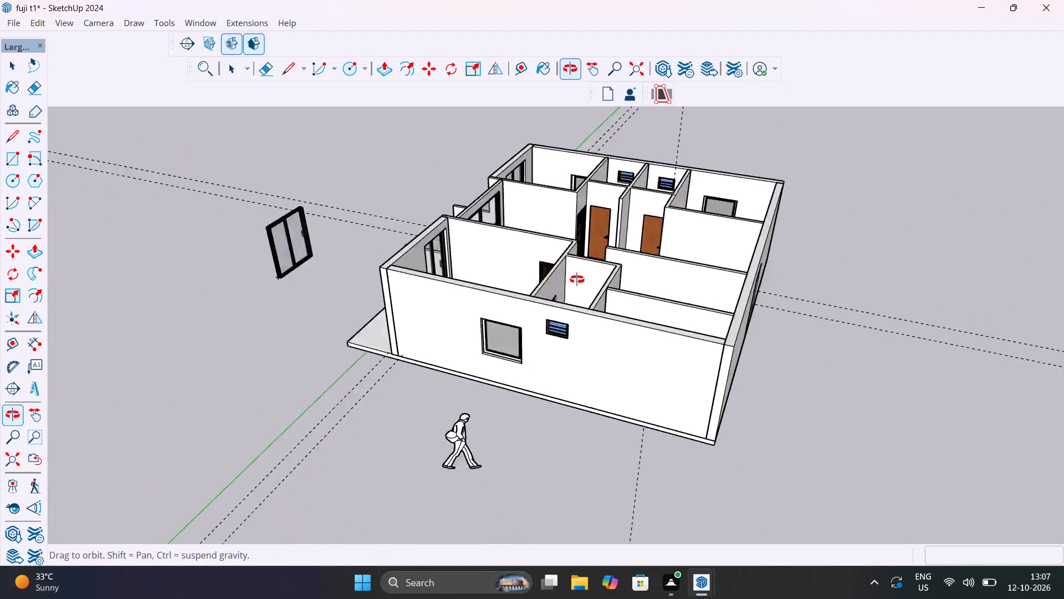
{"action": "middle_click_drag", "start_coordinate": [577, 280], "coordinate": [358, 277]}
{"action": "scroll", "coordinate": [602, 414], "scroll_direction": "up", "scroll_amount": 5}
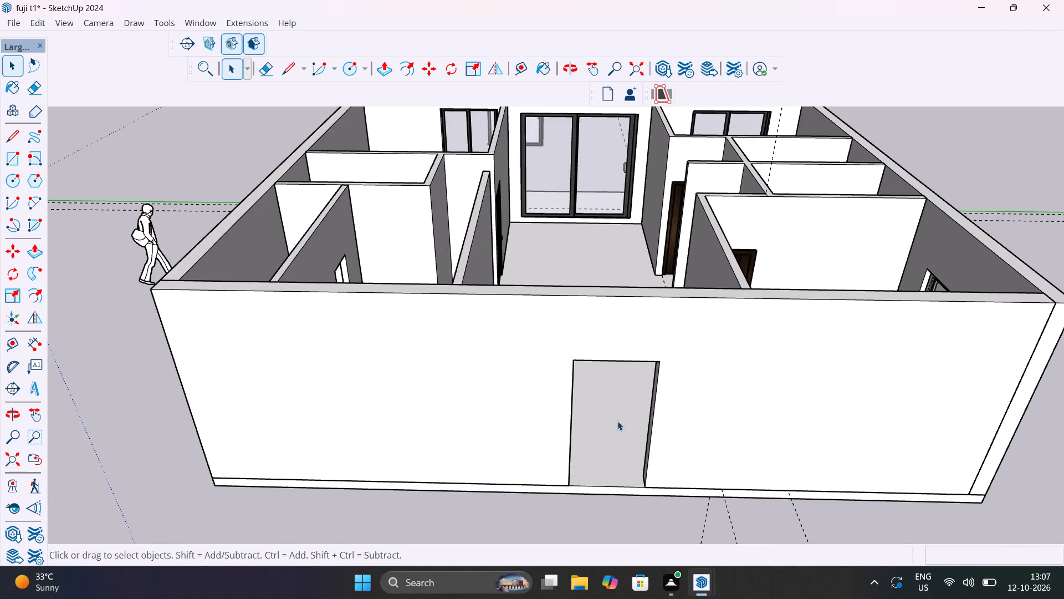
{"action": "middle_click_drag", "start_coordinate": [616, 414], "coordinate": [613, 458]}
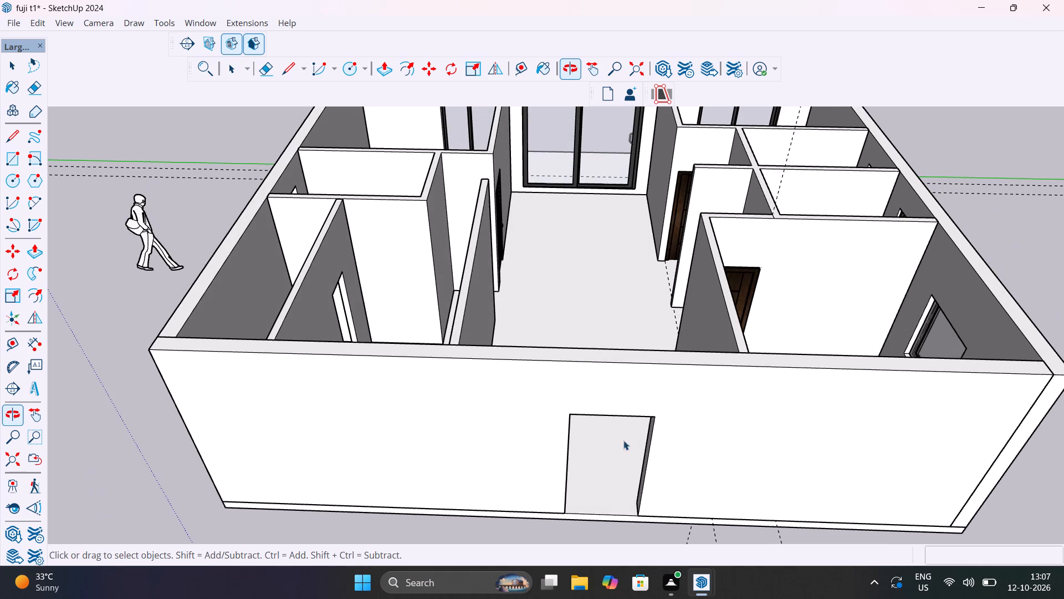
Copy the dark panelled door from the interior passage about 22' into the empty door opening in the back exterior wall.
{"action": "scroll", "coordinate": [691, 205], "scroll_direction": "up", "scroll_amount": 20}
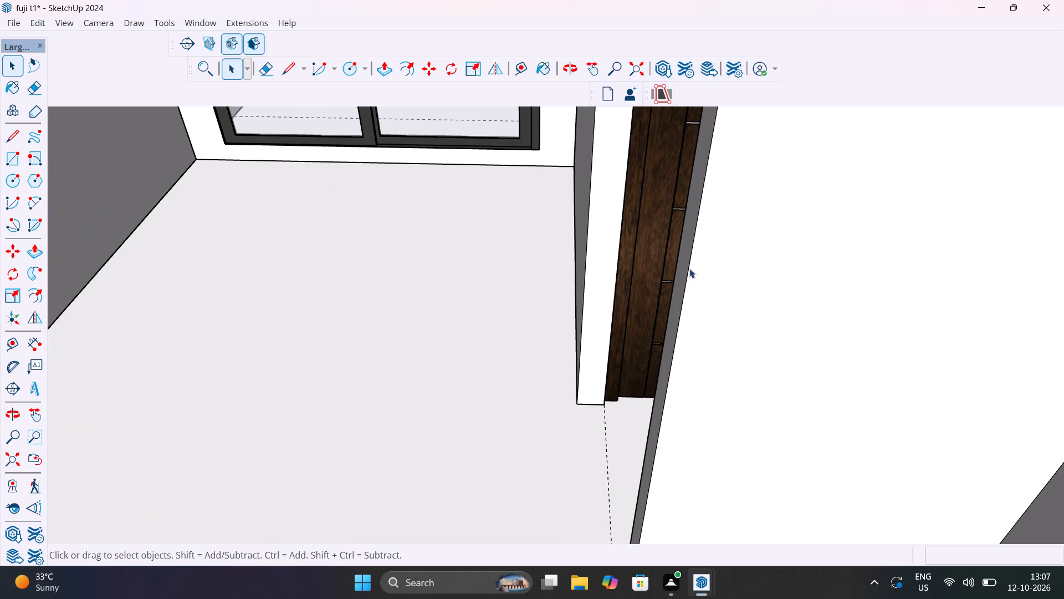
{"action": "left_click", "coordinate": [652, 238]}
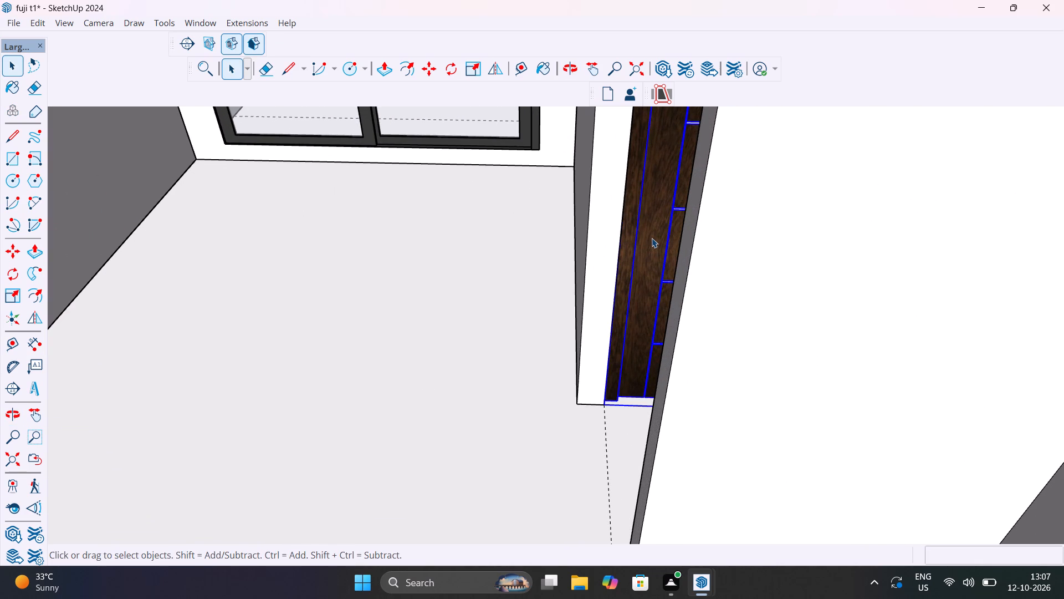
{"action": "key", "text": "m"}
{"action": "left_click", "coordinate": [611, 394]}
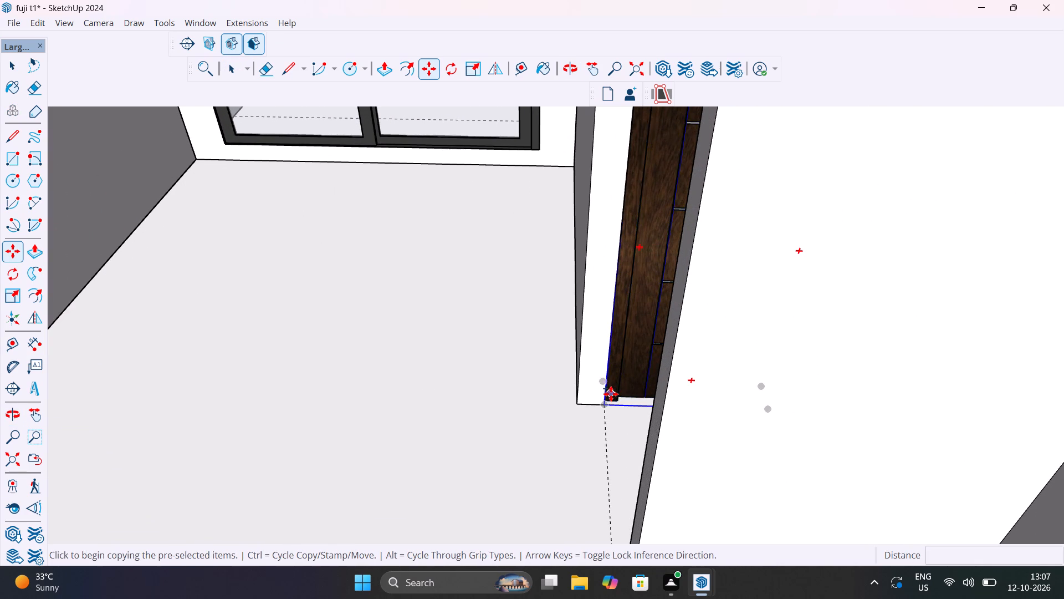
{"action": "scroll", "coordinate": [551, 430], "scroll_direction": "down", "scroll_amount": 20}
{"action": "scroll", "coordinate": [551, 430], "scroll_direction": "down", "scroll_amount": 3}
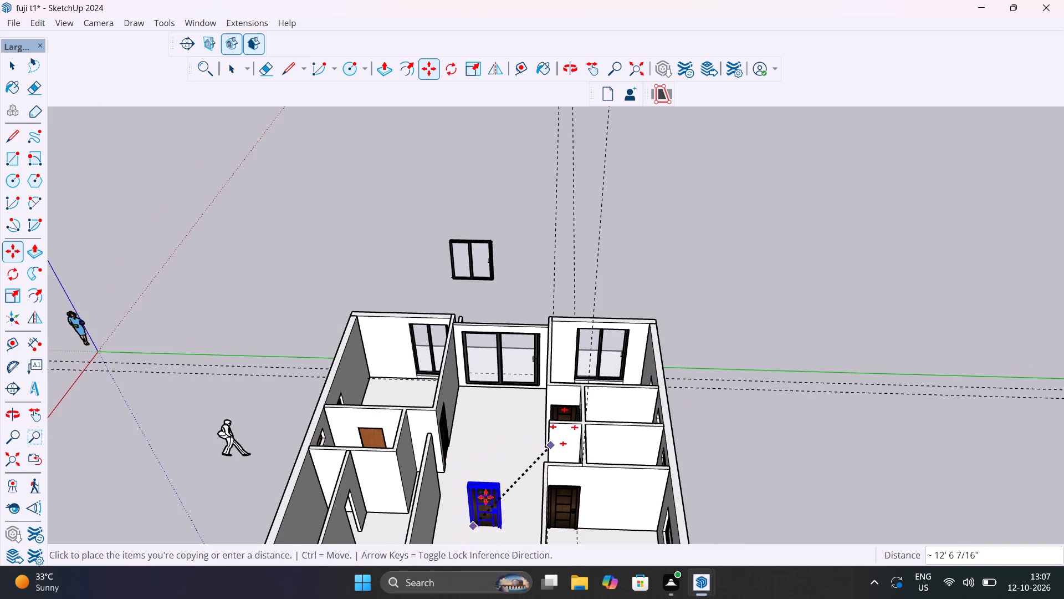
{"action": "middle_click", "coordinate": [546, 217], "text": "shift"}
{"action": "scroll", "coordinate": [520, 420], "scroll_direction": "down", "scroll_amount": 1}
{"action": "middle_click_drag", "start_coordinate": [520, 420], "coordinate": [591, 132], "text": "shift"}
{"action": "scroll", "coordinate": [591, 132], "scroll_direction": "up", "scroll_amount": 1}
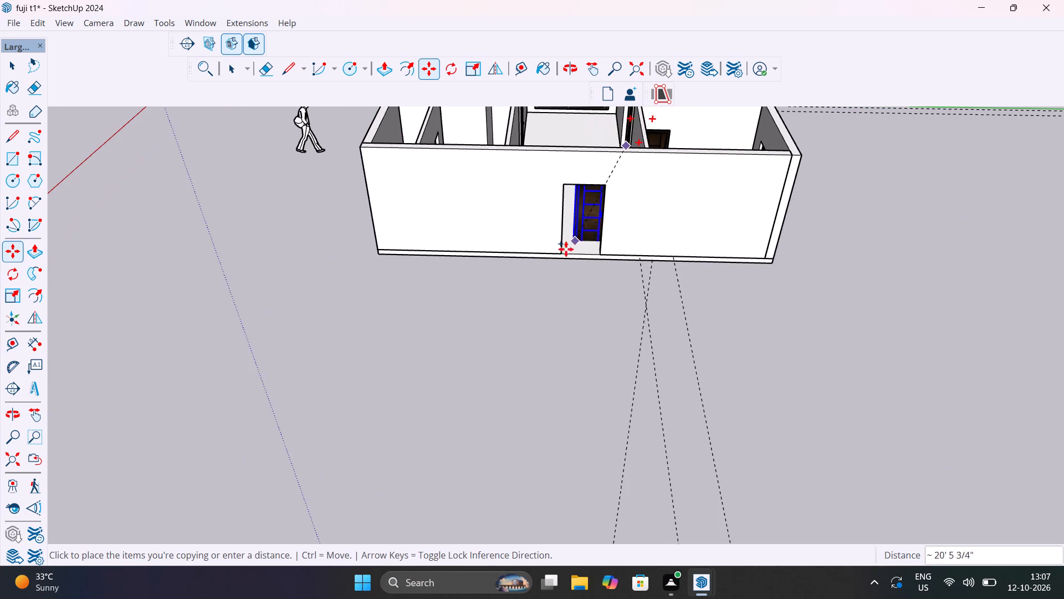
{"action": "scroll", "coordinate": [561, 252], "scroll_direction": "up", "scroll_amount": 17}
{"action": "middle_click_drag", "start_coordinate": [577, 250], "coordinate": [479, 221]}
{"action": "scroll", "coordinate": [478, 224], "scroll_direction": "up", "scroll_amount": 1}
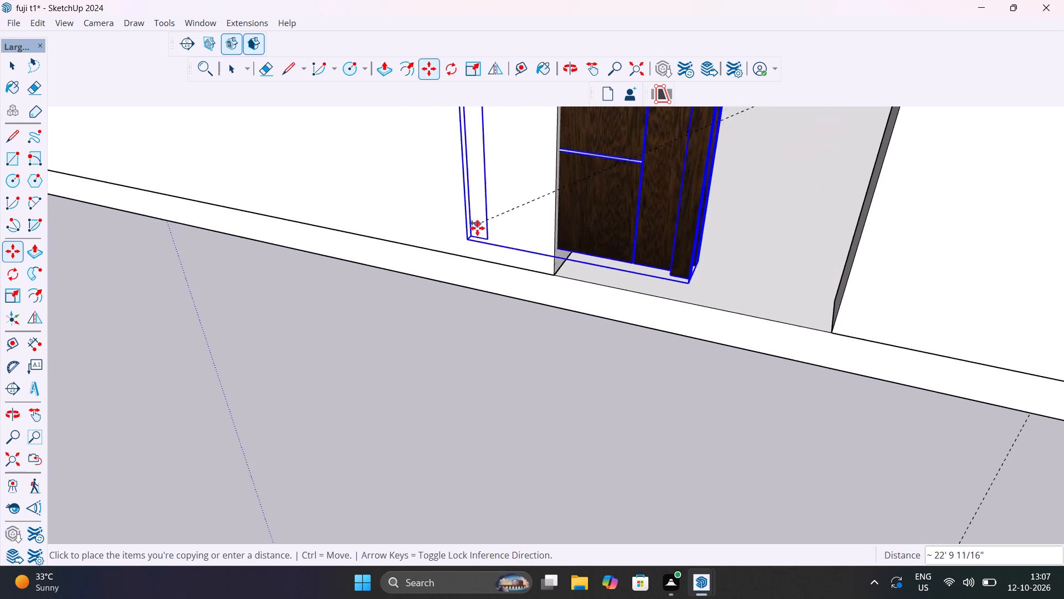
{"action": "scroll", "coordinate": [563, 267], "scroll_direction": "up", "scroll_amount": 5}
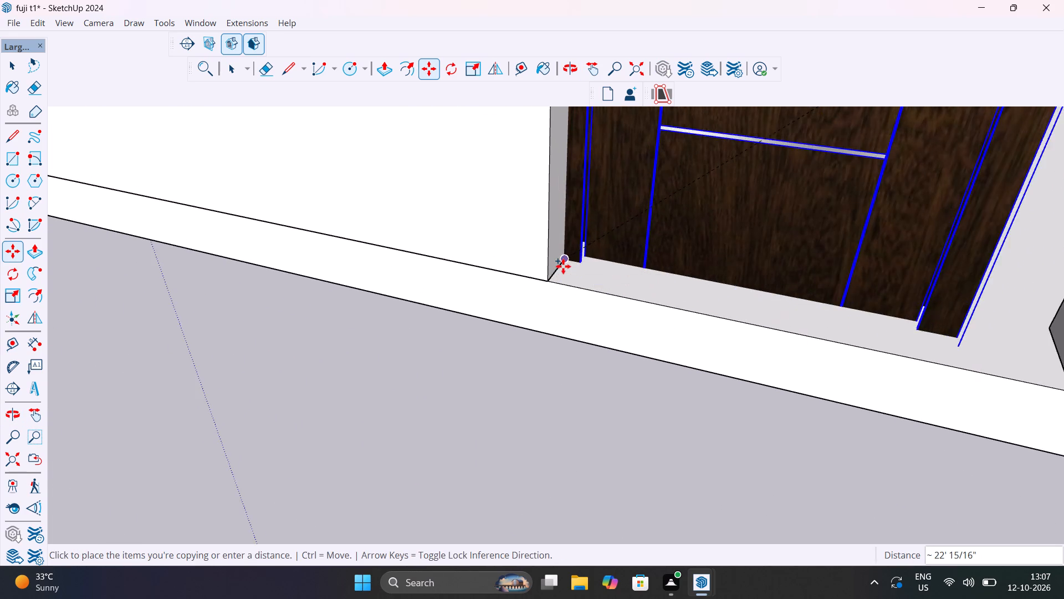
{"action": "scroll", "coordinate": [563, 266], "scroll_direction": "up", "scroll_amount": 3}
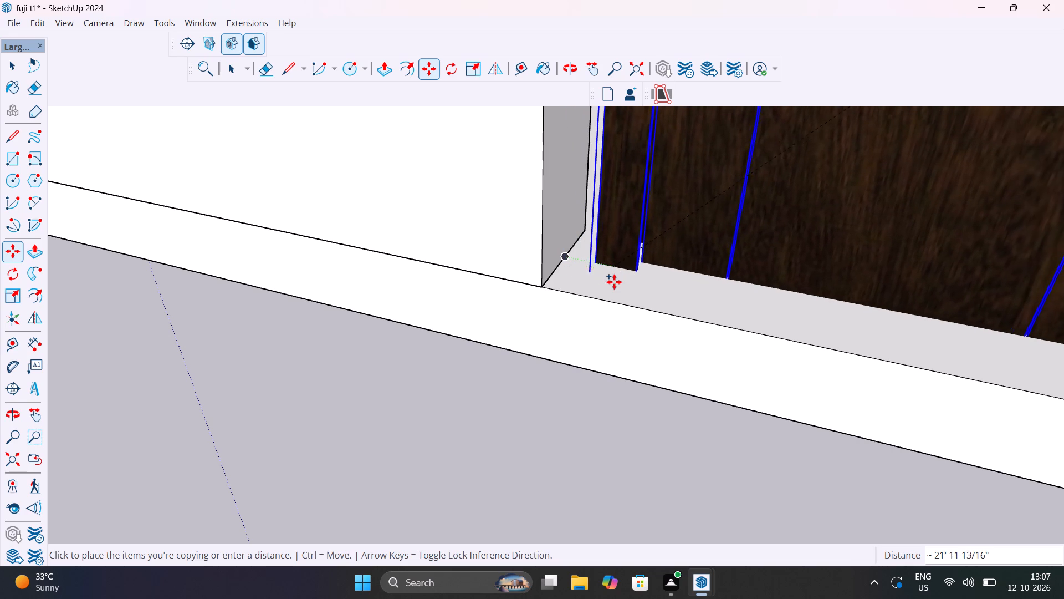
{"action": "left_click", "coordinate": [614, 282]}
Move the copied dark door about 6 3/8" so its bottom corner sits against the lower side edge of the back wall opening.
{"action": "key", "text": "m"}
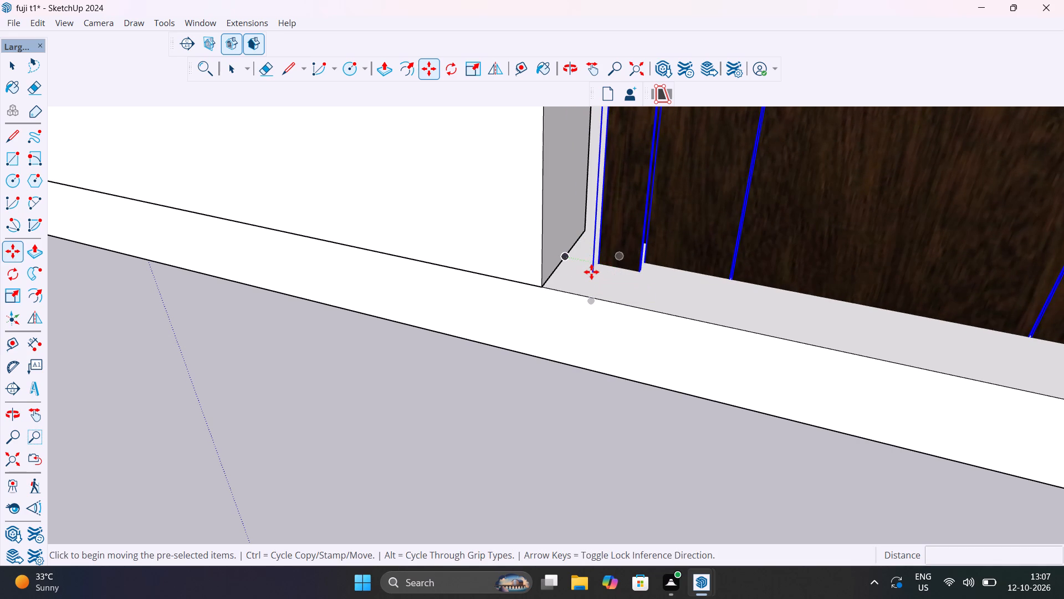
{"action": "left_click", "coordinate": [591, 272]}
{"action": "left_click", "coordinate": [601, 263]}
{"action": "scroll", "coordinate": [623, 285], "scroll_direction": "down", "scroll_amount": 6}
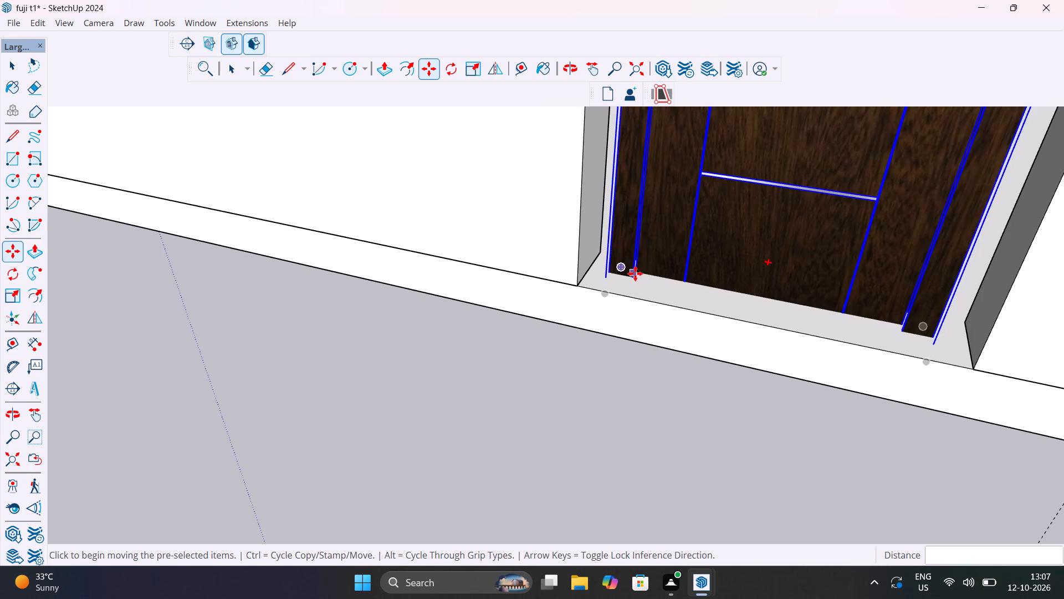
{"action": "middle_click_drag", "start_coordinate": [636, 273], "coordinate": [628, 322], "text": "shift"}
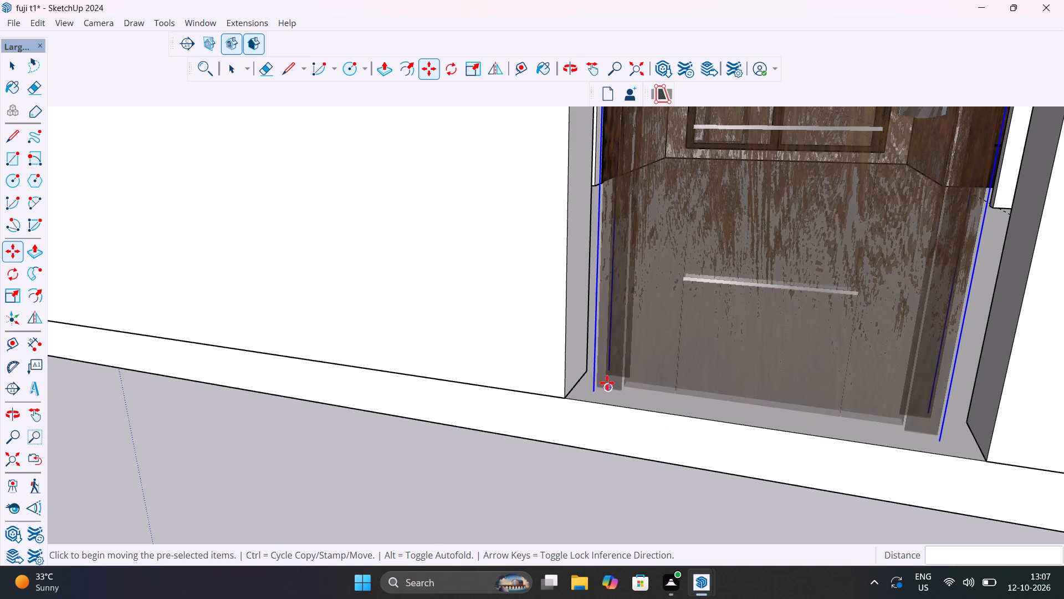
{"action": "left_click", "coordinate": [596, 390]}
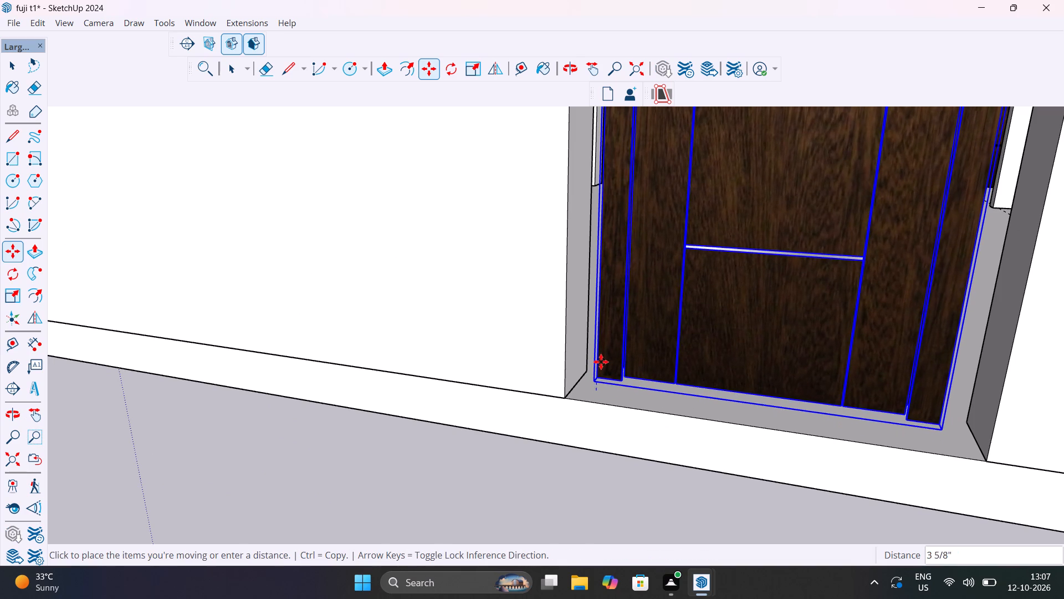
{"action": "left_click", "coordinate": [601, 362]}
{"action": "left_click", "coordinate": [596, 380]}
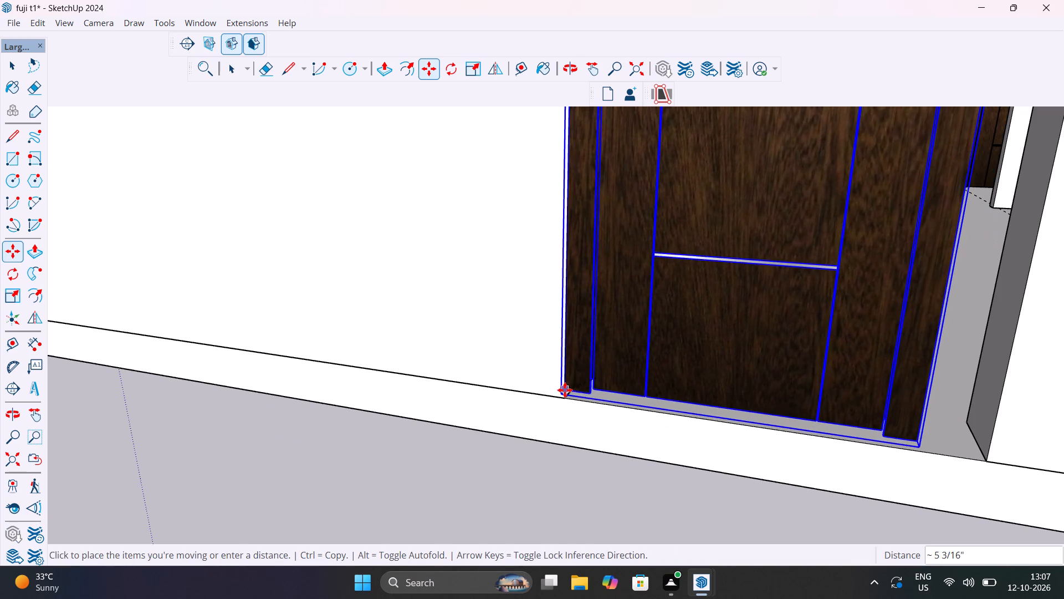
{"action": "scroll", "coordinate": [572, 393], "scroll_direction": "up", "scroll_amount": 16}
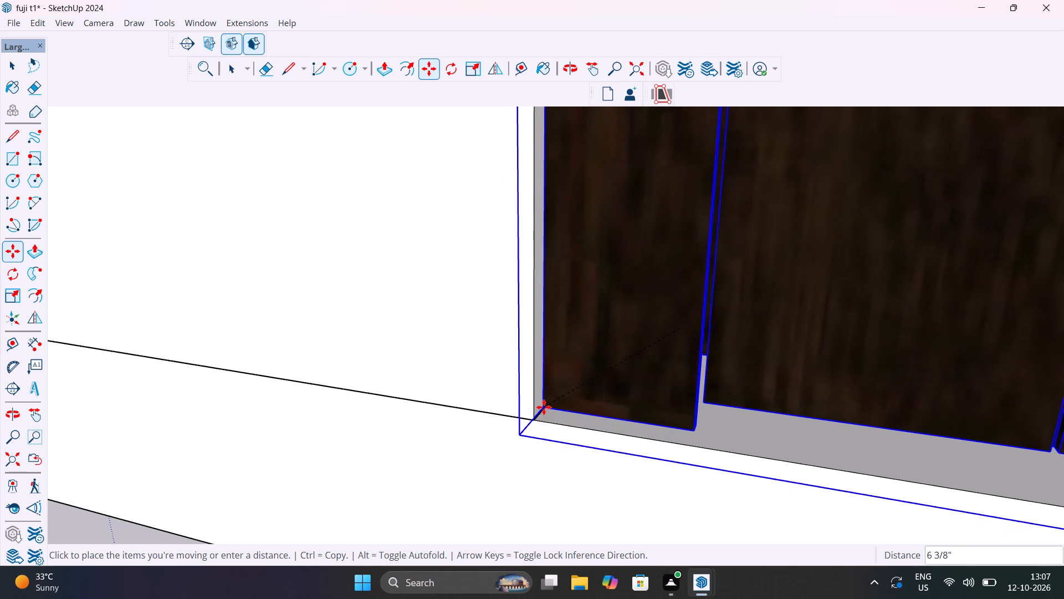
{"action": "left_click", "coordinate": [544, 407]}
Scale the back exterior door to about 1.14 of its width so it spans the wall opening.
{"action": "scroll", "coordinate": [634, 407], "scroll_direction": "down", "scroll_amount": 20}
{"action": "scroll", "coordinate": [634, 407], "scroll_direction": "down", "scroll_amount": 6}
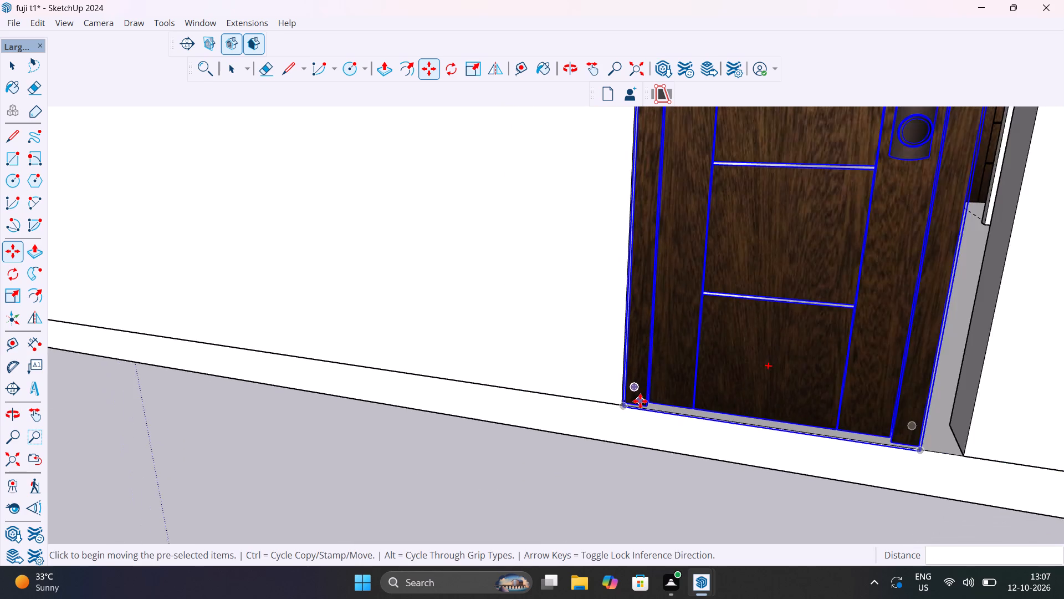
{"action": "scroll", "coordinate": [640, 401], "scroll_direction": "down", "scroll_amount": 3}
{"action": "scroll", "coordinate": [739, 400], "scroll_direction": "down", "scroll_amount": 8}
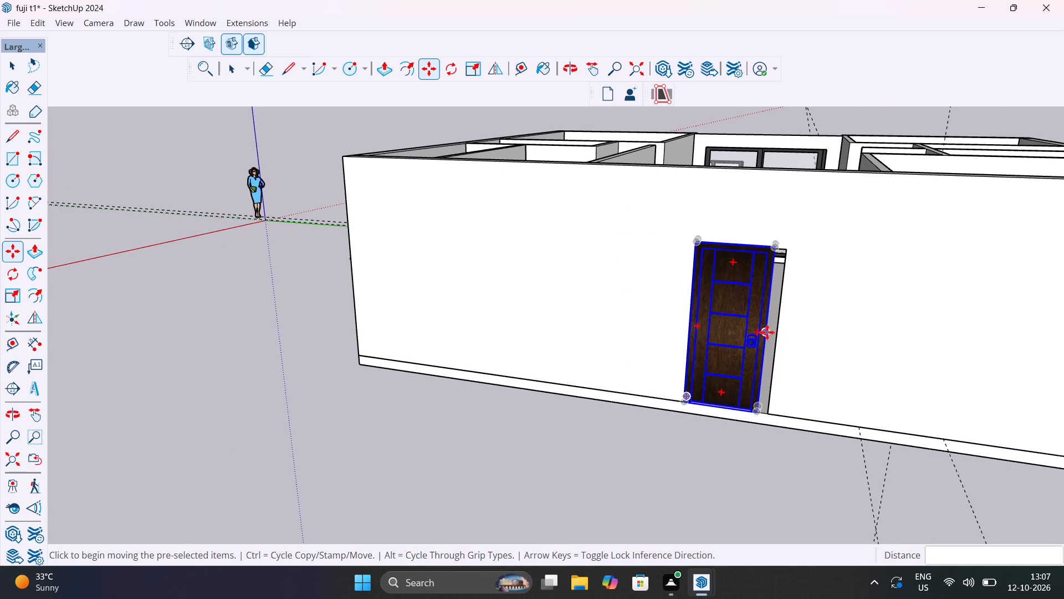
{"action": "scroll", "coordinate": [768, 327], "scroll_direction": "up", "scroll_amount": 5}
{"action": "middle_click_drag", "start_coordinate": [774, 331], "coordinate": [741, 369]}
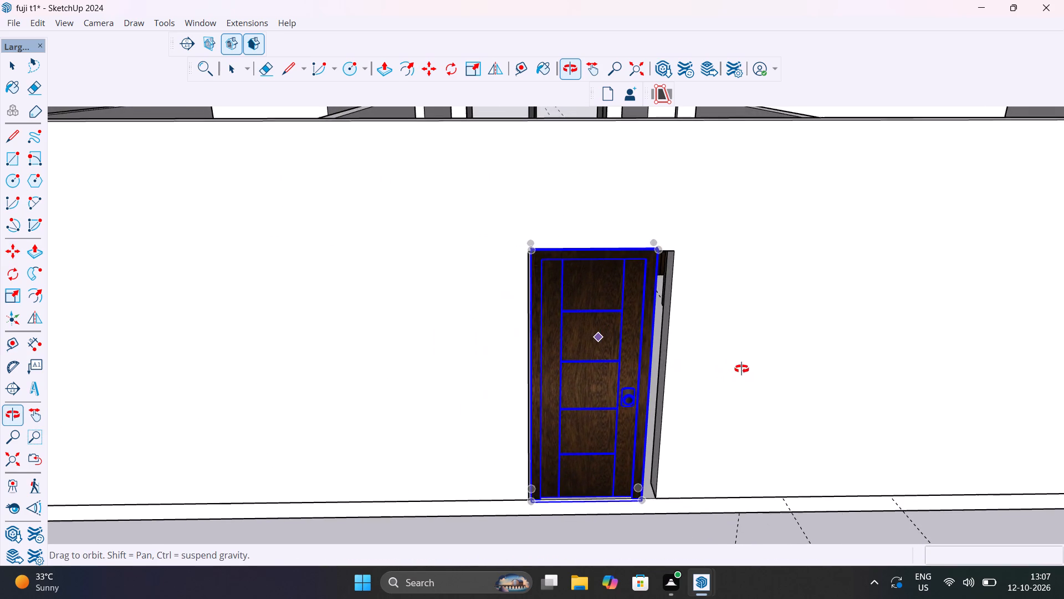
{"action": "middle_click_drag", "start_coordinate": [741, 369], "coordinate": [742, 368]}
{"action": "key", "text": "s"}
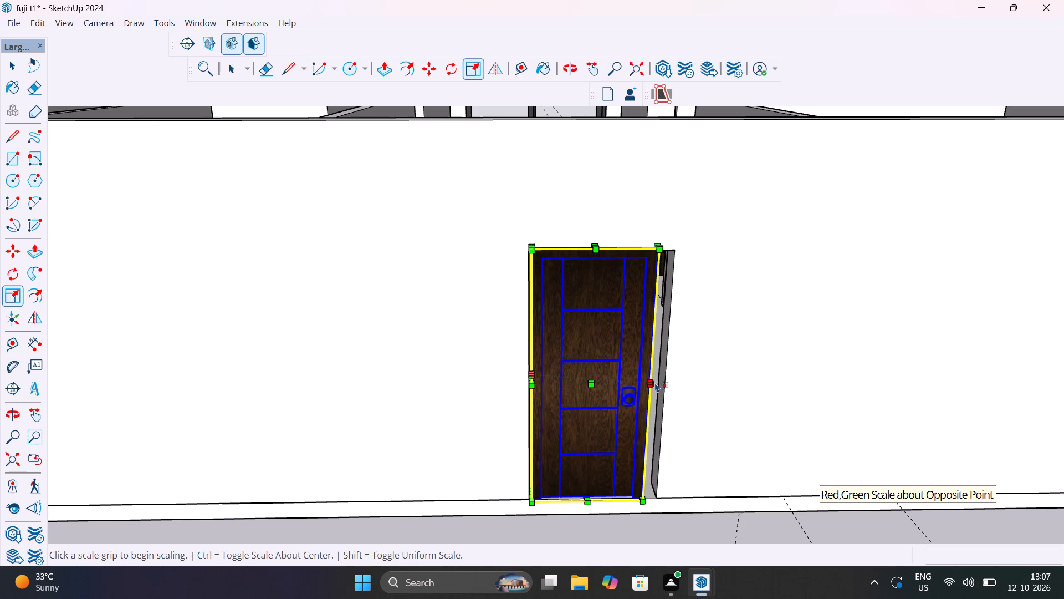
{"action": "left_click", "coordinate": [653, 382]}
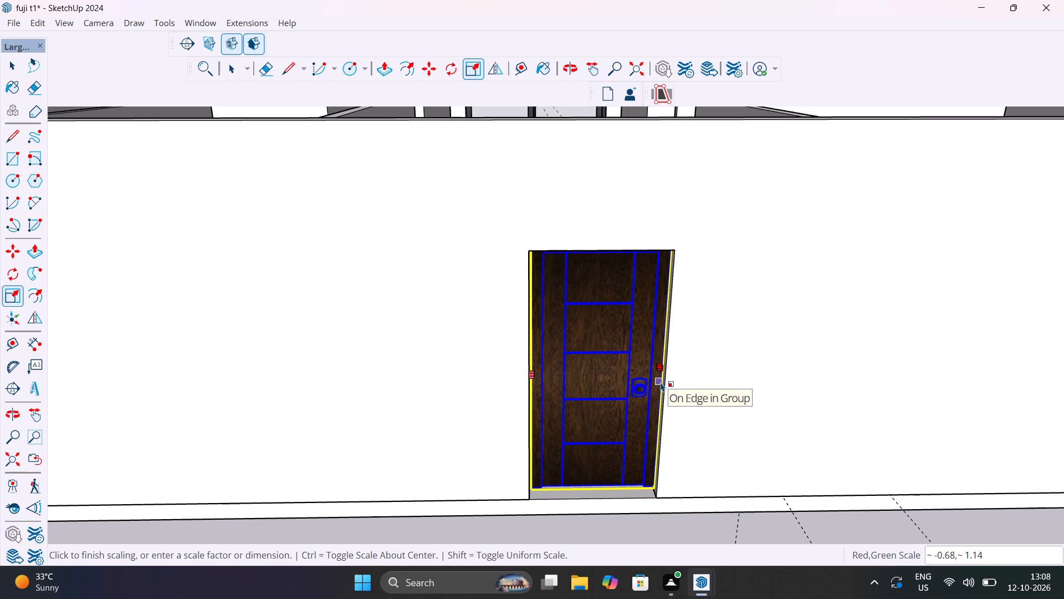
{"action": "left_click", "coordinate": [661, 382]}
Examine the scaled back door from outside and inside the house, checking its fit and depth in the wall opening.
{"action": "middle_click_drag", "start_coordinate": [653, 403], "coordinate": [691, 277]}
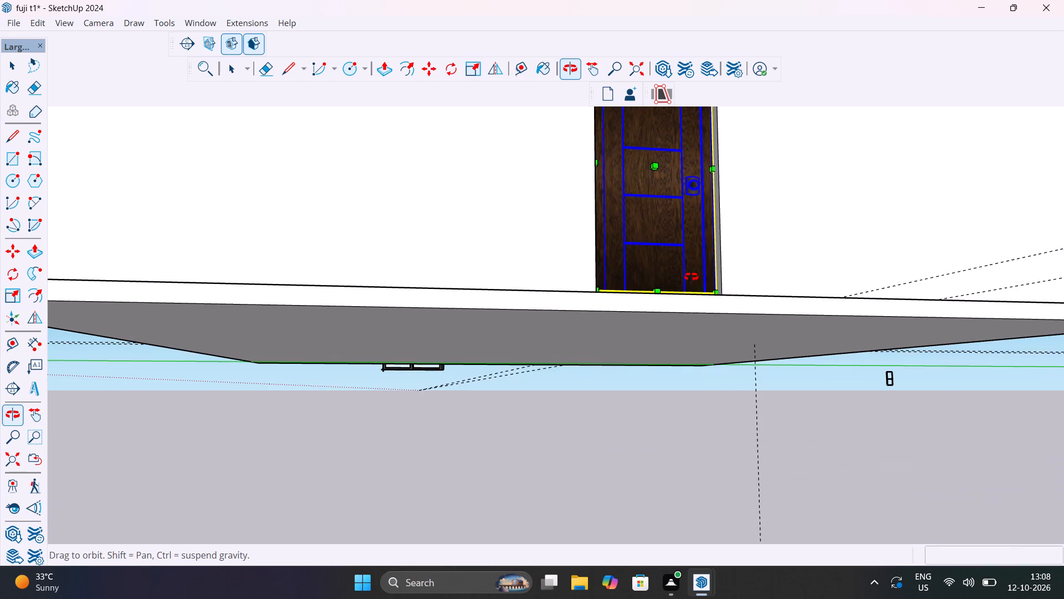
{"action": "middle_click_drag", "start_coordinate": [691, 277], "coordinate": [672, 422]}
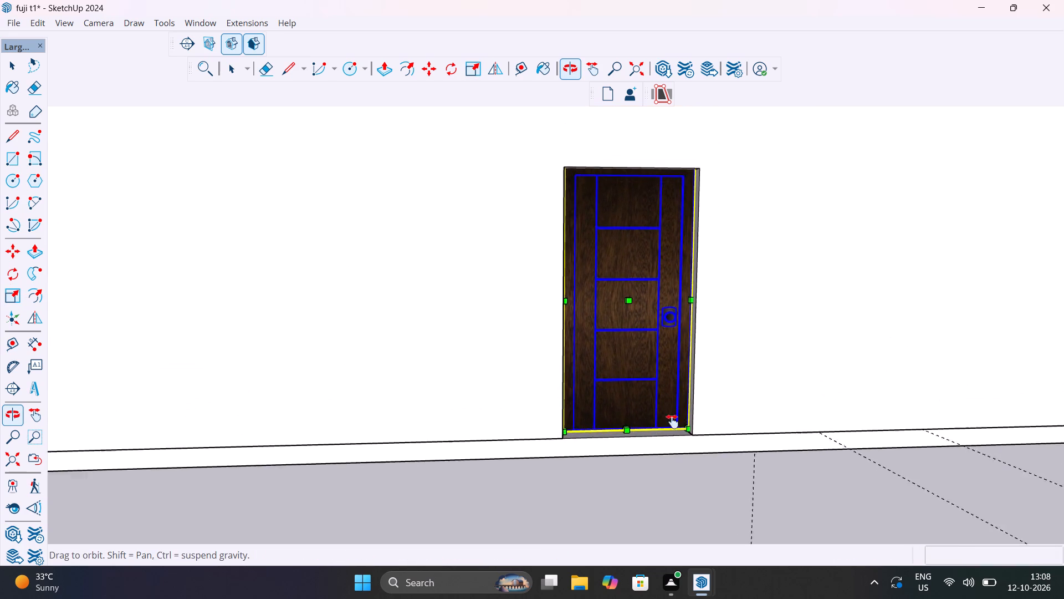
{"action": "middle_click_drag", "start_coordinate": [672, 422], "coordinate": [671, 409]}
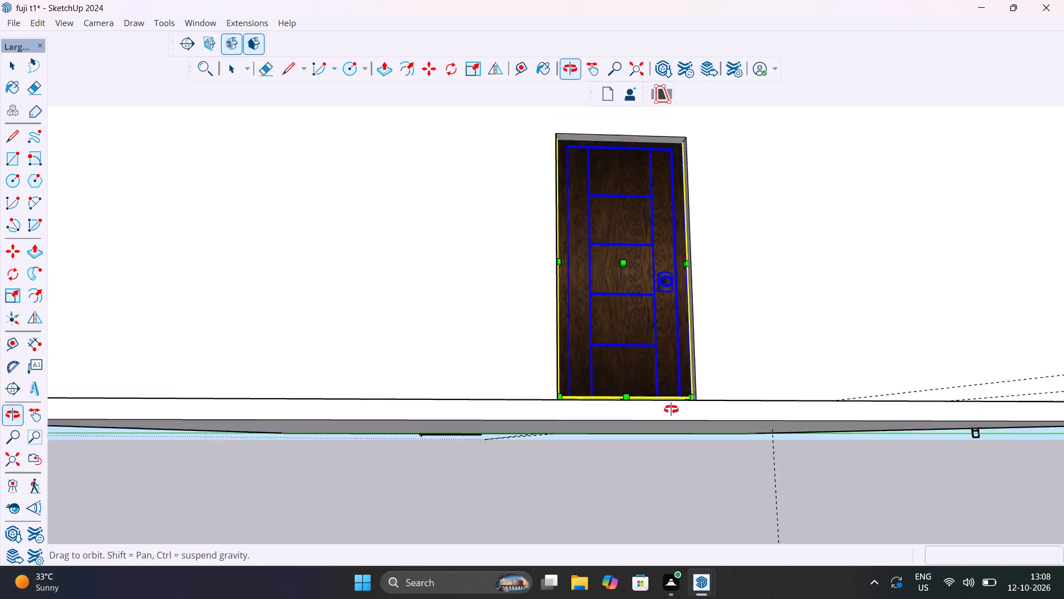
{"action": "middle_click_drag", "start_coordinate": [671, 409], "coordinate": [672, 438]}
{"action": "scroll", "coordinate": [676, 408], "scroll_direction": "down", "scroll_amount": 6}
{"action": "middle_click_drag", "start_coordinate": [669, 374], "coordinate": [653, 464]}
{"action": "scroll", "coordinate": [651, 464], "scroll_direction": "up", "scroll_amount": 5}
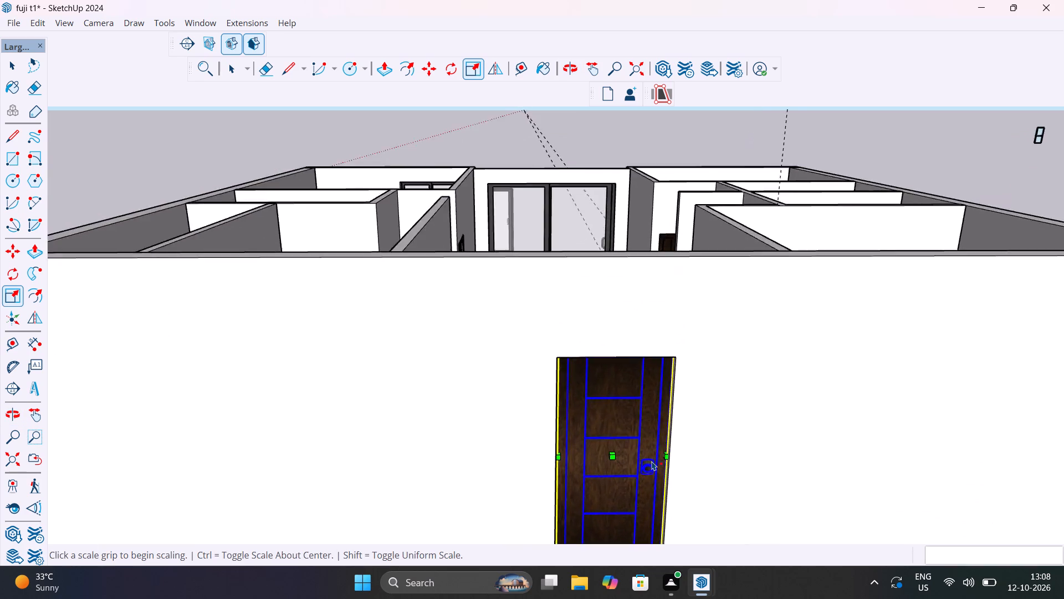
{"action": "scroll", "coordinate": [652, 461], "scroll_direction": "up", "scroll_amount": 6}
{"action": "middle_click_drag", "start_coordinate": [691, 446], "coordinate": [797, 524]}
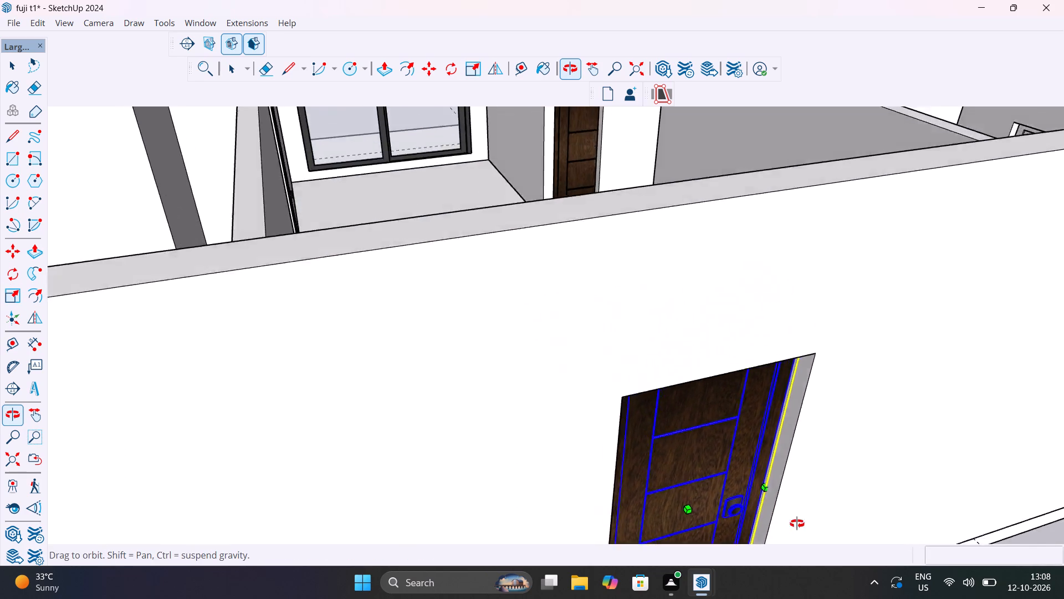
{"action": "middle_click_drag", "start_coordinate": [797, 524], "coordinate": [886, 527]}
{"action": "middle_click_drag", "start_coordinate": [795, 414], "coordinate": [700, 509]}
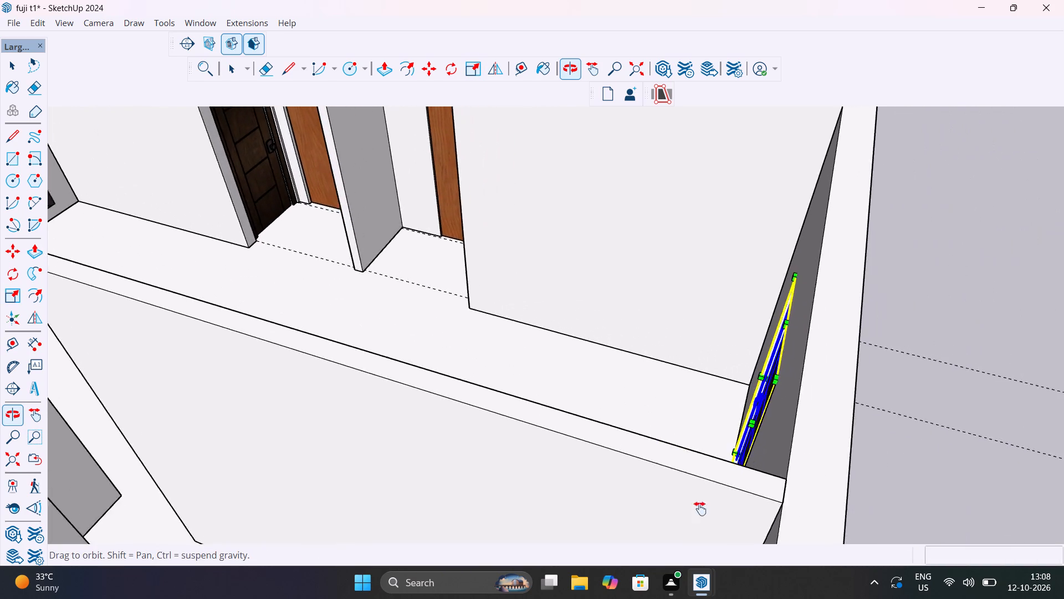
{"action": "middle_click_drag", "start_coordinate": [700, 509], "coordinate": [923, 534]}
{"action": "key", "text": "space"}
{"action": "scroll", "coordinate": [653, 318], "scroll_direction": "up", "scroll_amount": 5}
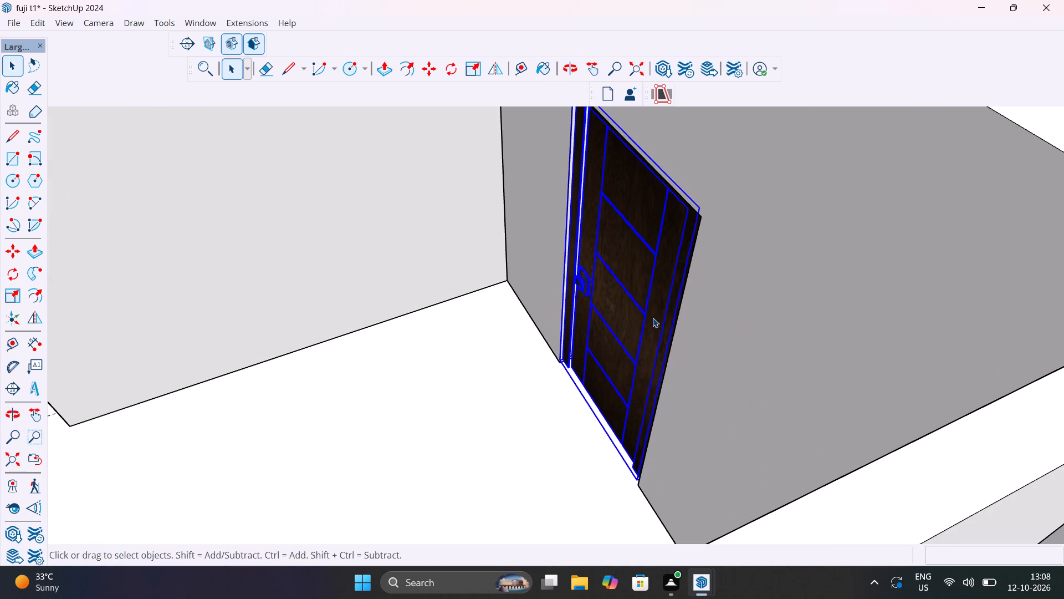
{"action": "middle_click_drag", "start_coordinate": [660, 318], "coordinate": [789, 404]}
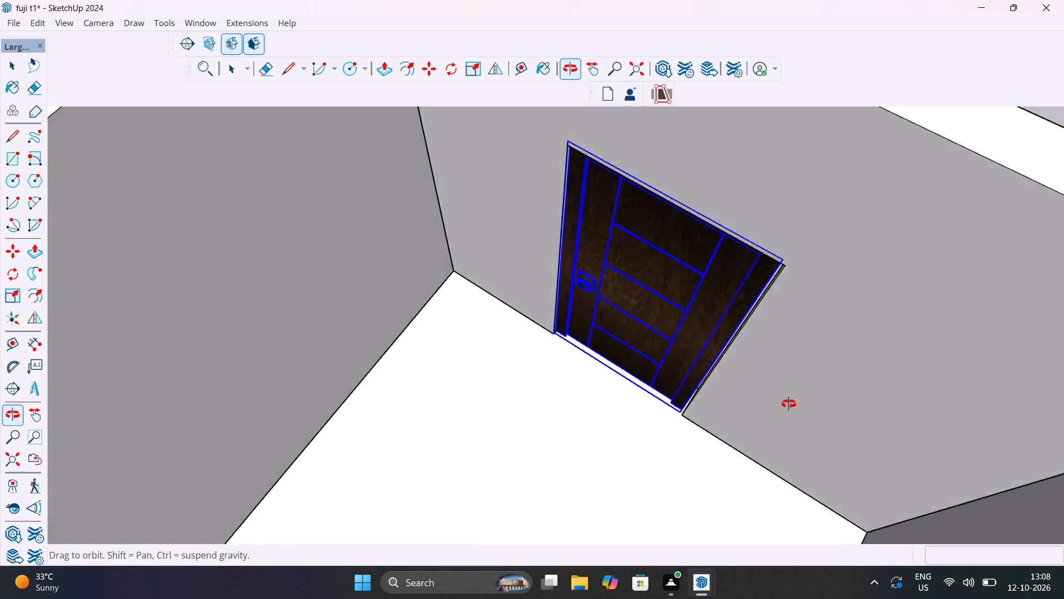
{"action": "middle_click_drag", "start_coordinate": [789, 404], "coordinate": [453, 356]}
{"action": "left_click", "coordinate": [676, 413]}
{"action": "middle_click_drag", "start_coordinate": [581, 395], "coordinate": [458, 376]}
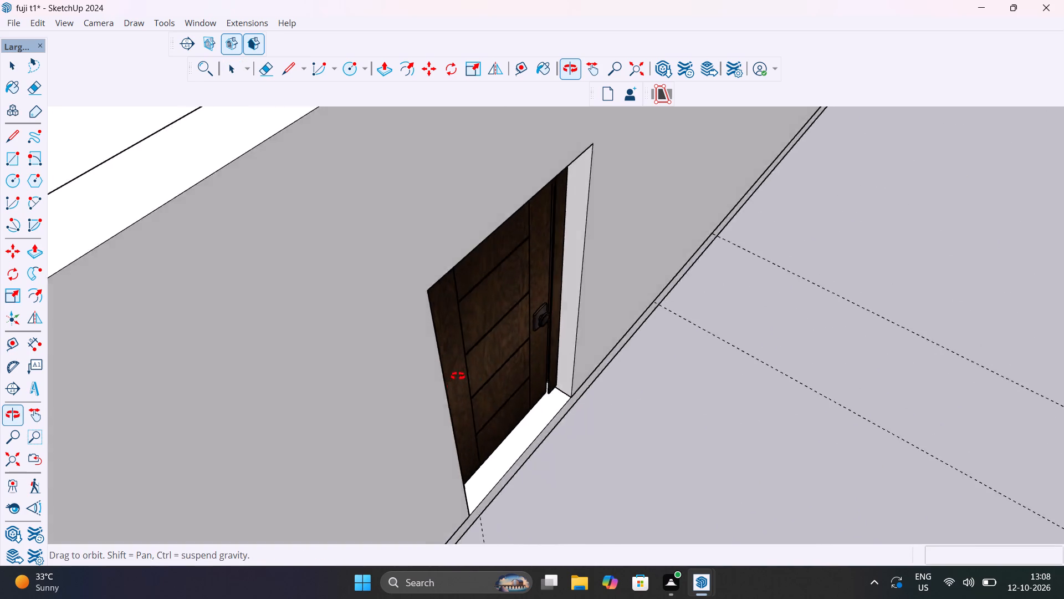
{"action": "middle_click_drag", "start_coordinate": [458, 376], "coordinate": [362, 374]}
{"action": "scroll", "coordinate": [443, 378], "scroll_direction": "up", "scroll_amount": 5}
{"action": "middle_click_drag", "start_coordinate": [442, 380], "coordinate": [390, 363]}
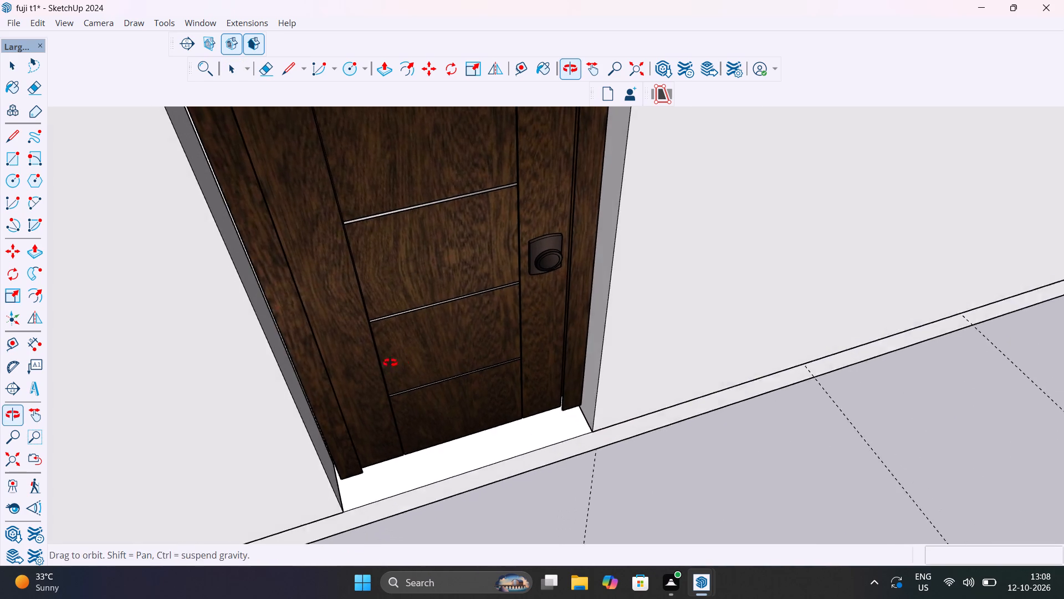
{"action": "middle_click_drag", "start_coordinate": [390, 363], "coordinate": [387, 363]}
Move the back exterior door about 2 3/4" along the opening's side edge toward the outer wall face, and deselect it.
{"action": "left_click", "coordinate": [383, 364]}
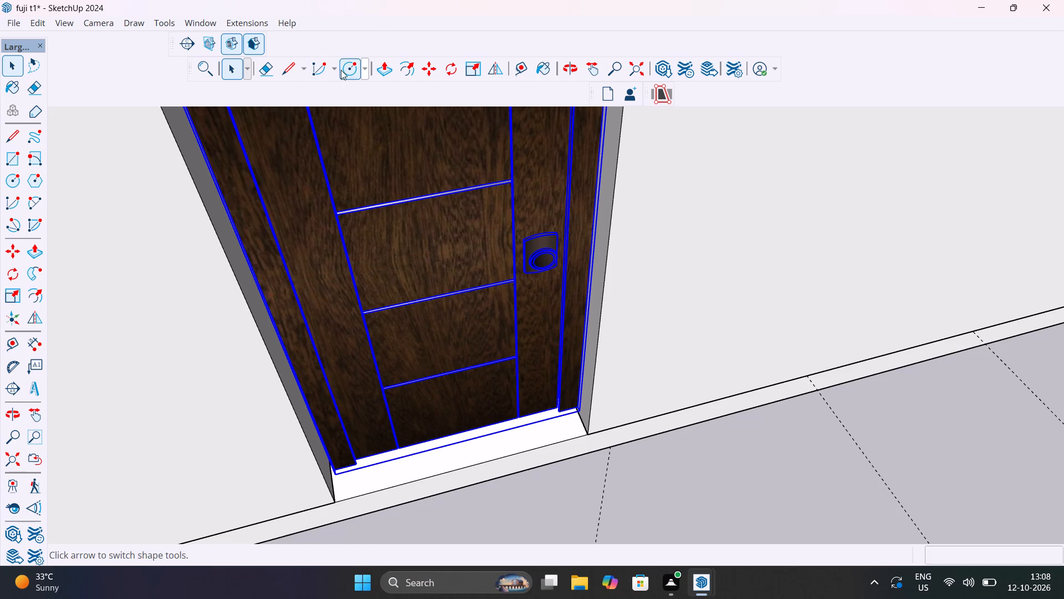
{"action": "key", "text": "m"}
{"action": "left_click", "coordinate": [344, 474]}
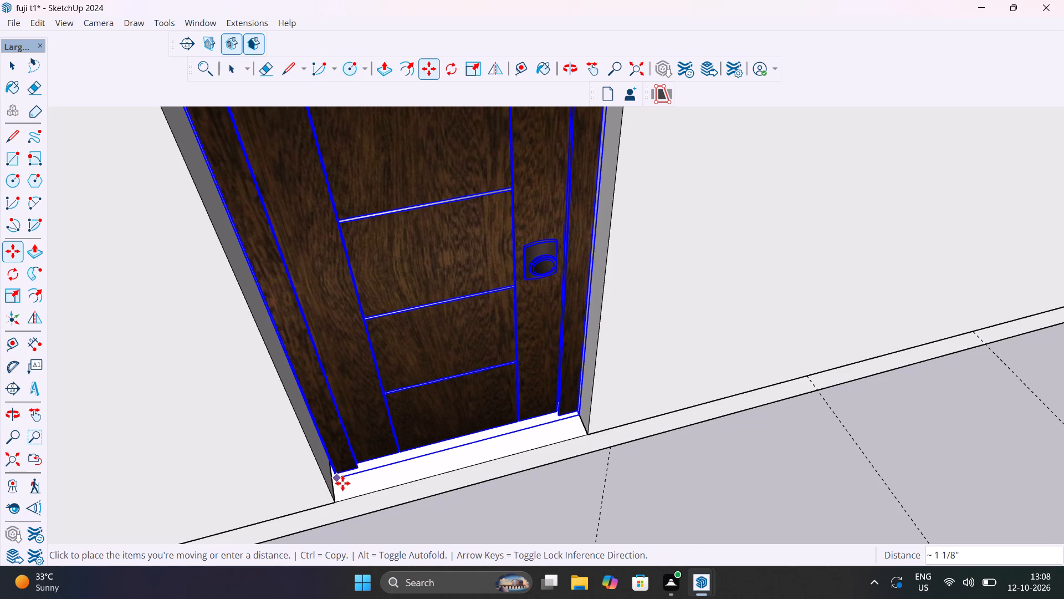
{"action": "scroll", "coordinate": [336, 491], "scroll_direction": "up", "scroll_amount": 6}
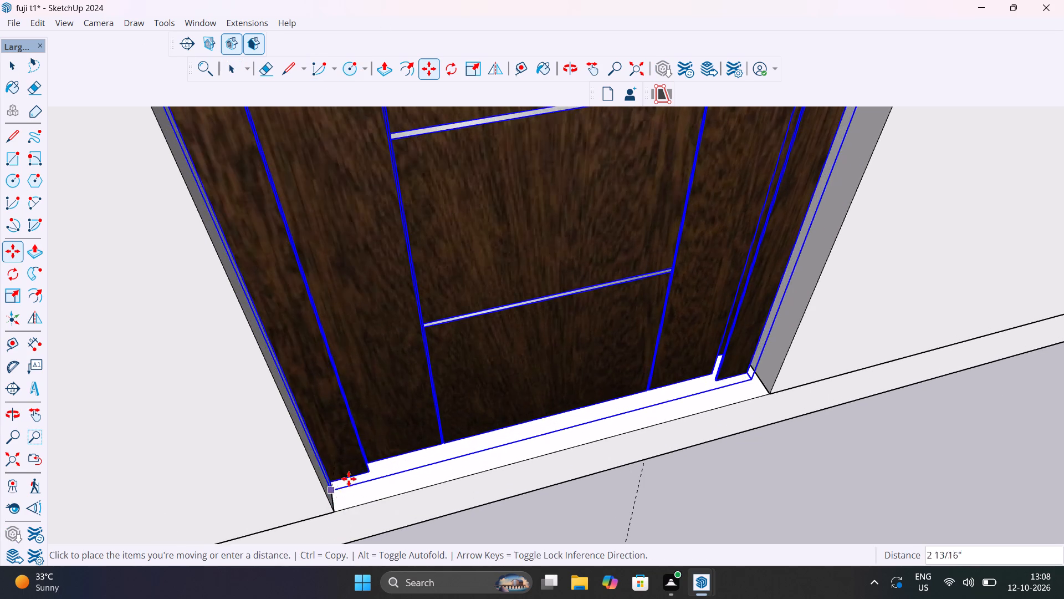
{"action": "middle_click_drag", "start_coordinate": [349, 474], "coordinate": [370, 334]}
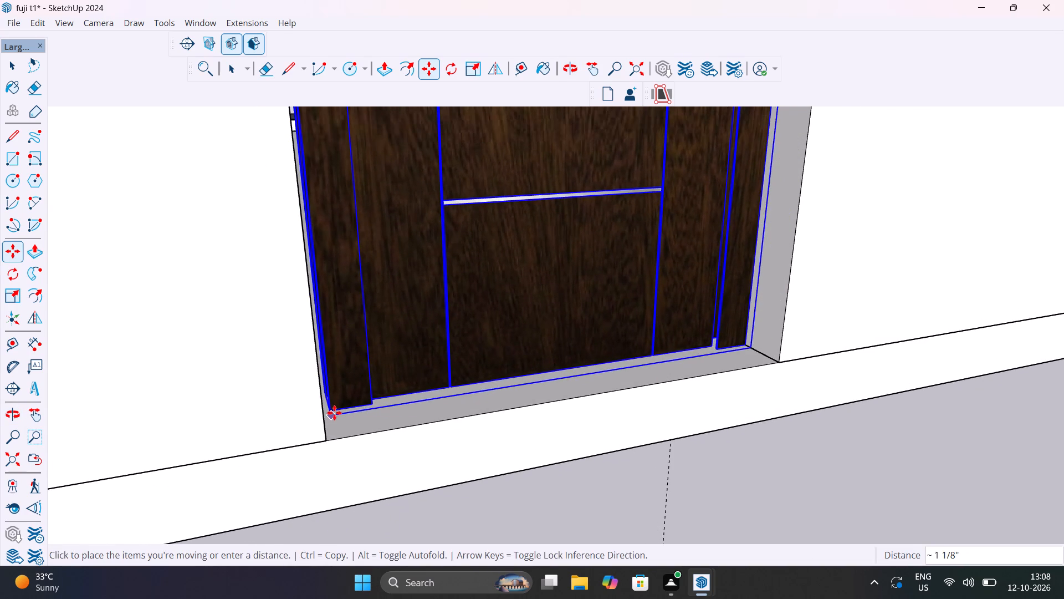
{"action": "middle_click_drag", "start_coordinate": [325, 413], "coordinate": [213, 428]}
{"action": "scroll", "coordinate": [304, 395], "scroll_direction": "up", "scroll_amount": 12}
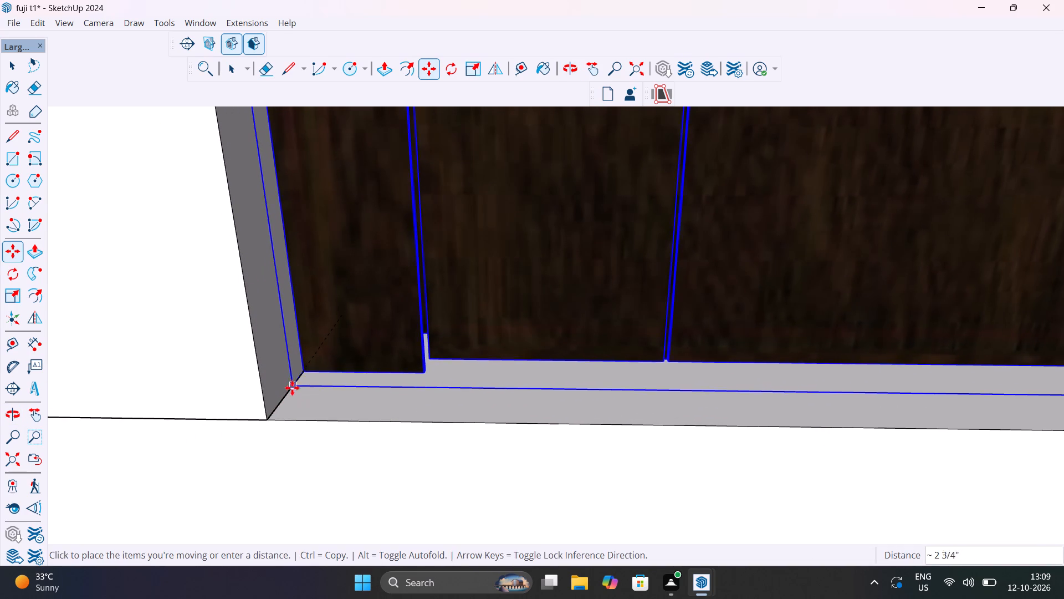
{"action": "left_click", "coordinate": [290, 390]}
{"action": "scroll", "coordinate": [364, 390], "scroll_direction": "down", "scroll_amount": 15}
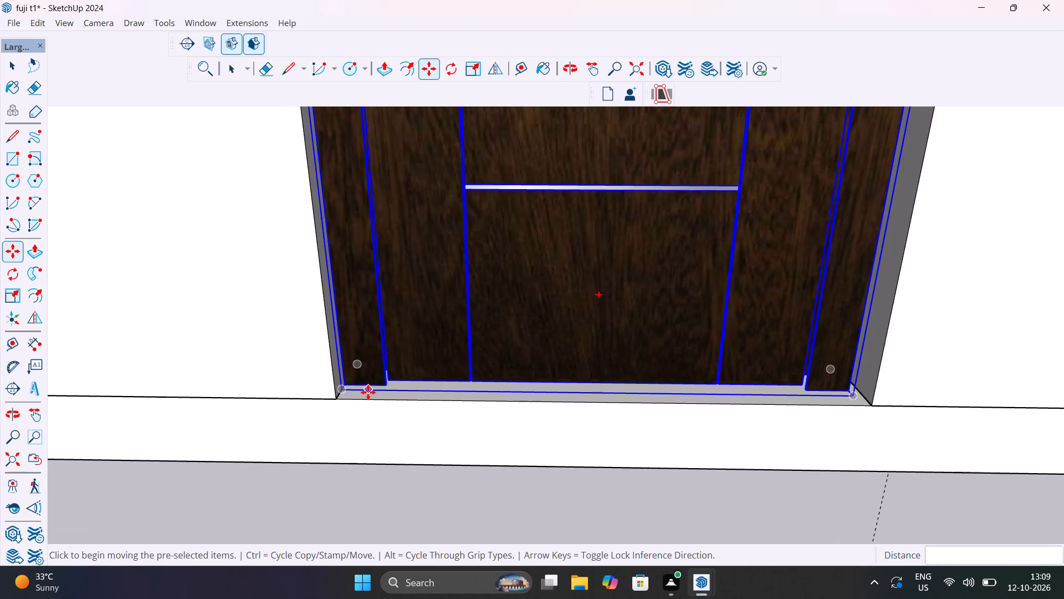
{"action": "key", "text": "space"}
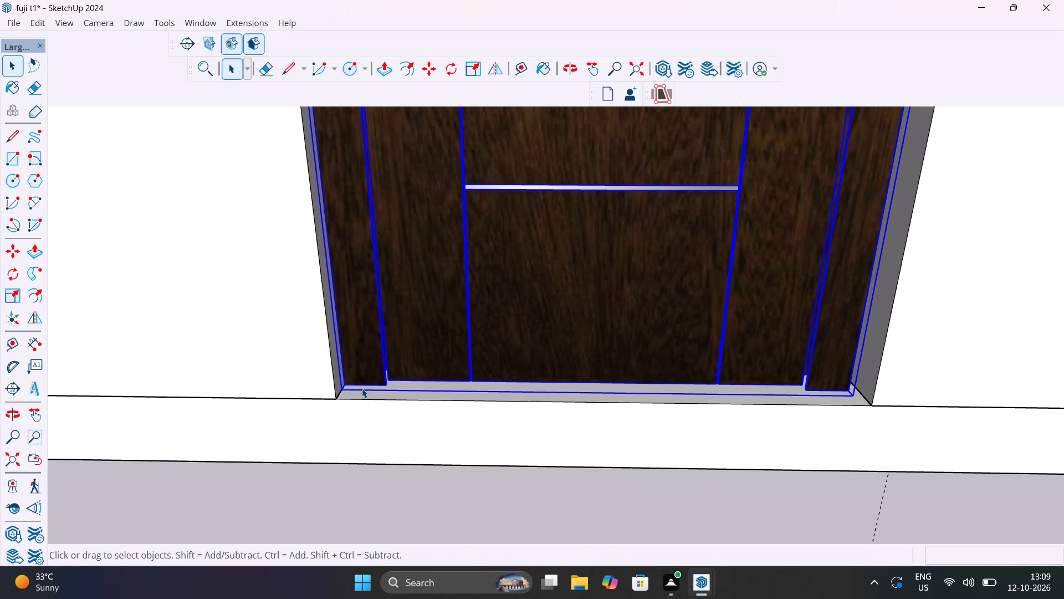
{"action": "scroll", "coordinate": [362, 388], "scroll_direction": "down", "scroll_amount": 7}
{"action": "left_click_drag", "start_coordinate": [352, 440], "coordinate": [356, 447]}
Examine the house model from several sides, checking the back door and looking for interior openings that still lack a door.
{"action": "scroll", "coordinate": [395, 420], "scroll_direction": "down", "scroll_amount": 10}
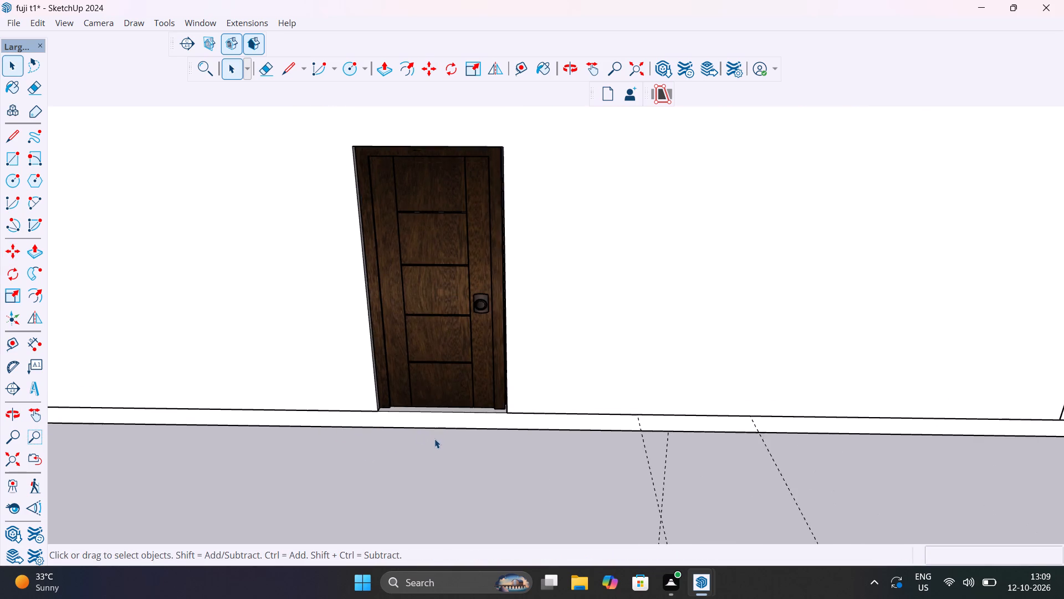
{"action": "scroll", "coordinate": [434, 439], "scroll_direction": "down", "scroll_amount": 4}
{"action": "middle_click_drag", "start_coordinate": [450, 446], "coordinate": [786, 508]}
{"action": "scroll", "coordinate": [653, 486], "scroll_direction": "down", "scroll_amount": 1}
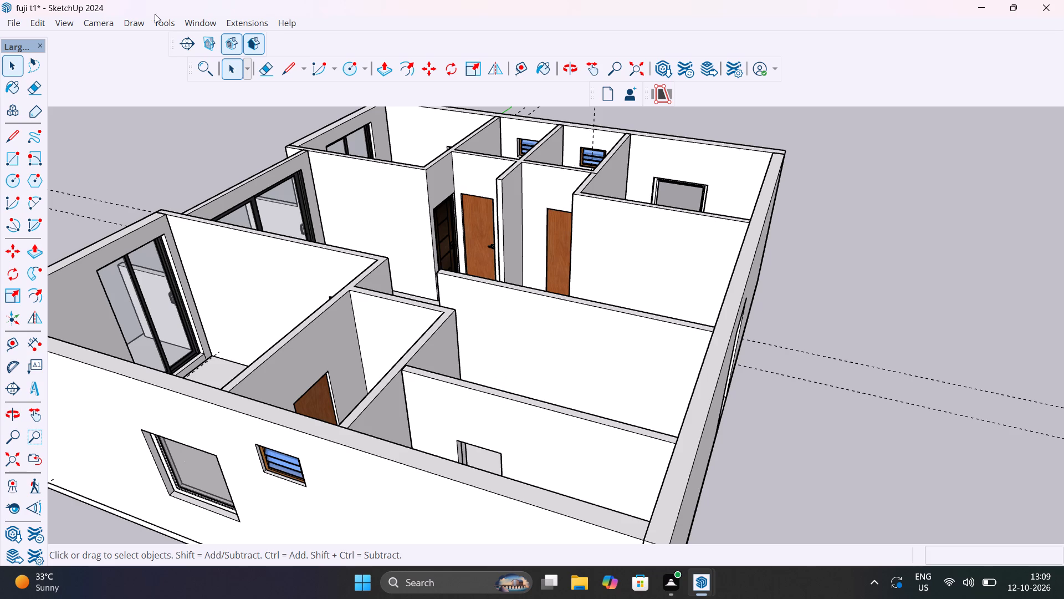
{"action": "scroll", "coordinate": [525, 335], "scroll_direction": "down", "scroll_amount": 8}
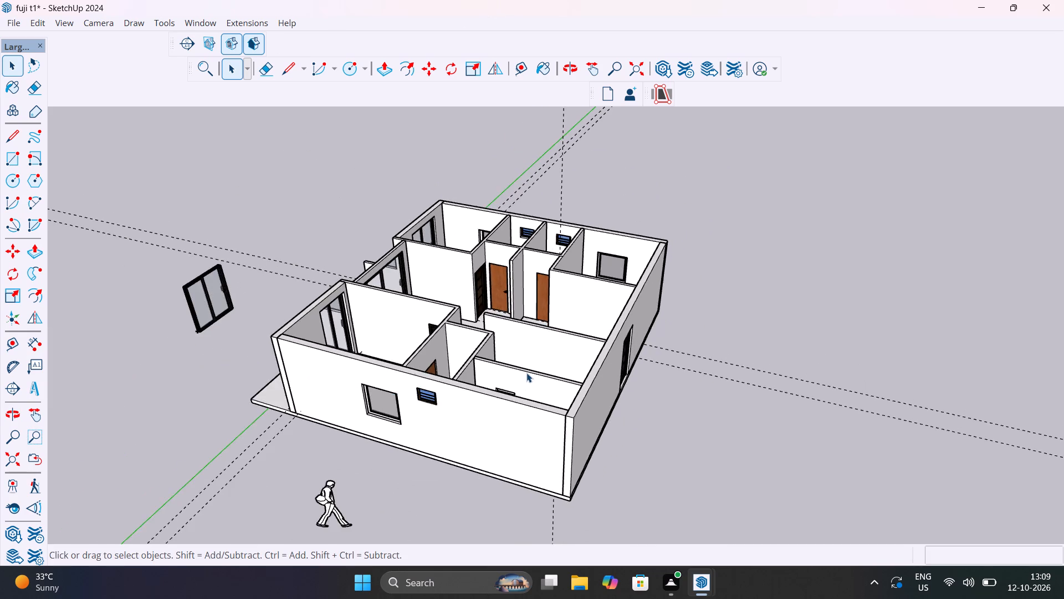
{"action": "middle_click_drag", "start_coordinate": [528, 381], "coordinate": [188, 476]}
{"action": "scroll", "coordinate": [403, 361], "scroll_direction": "up", "scroll_amount": 8}
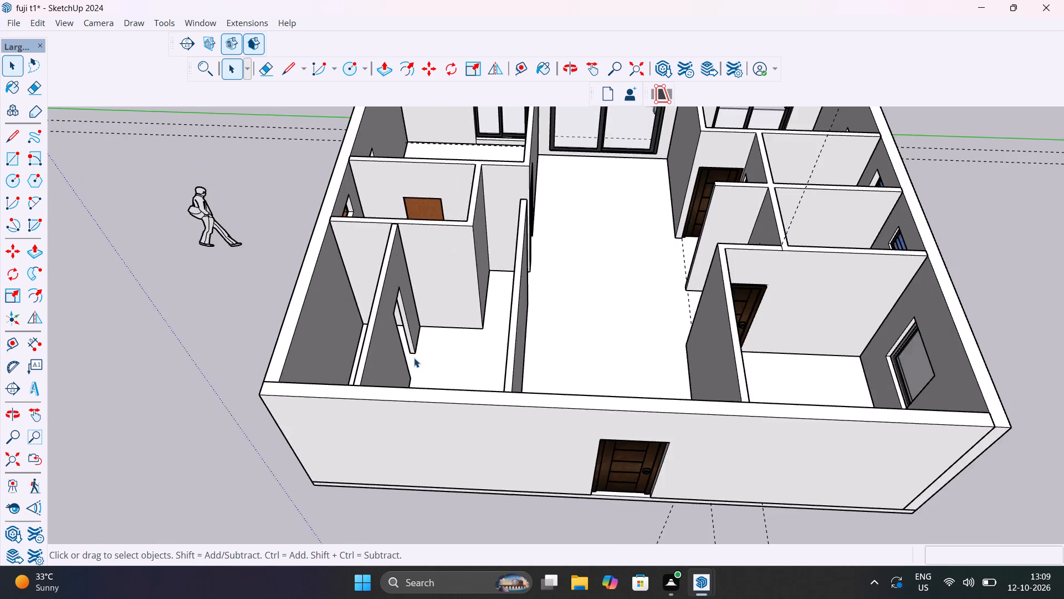
{"action": "scroll", "coordinate": [414, 358], "scroll_direction": "up", "scroll_amount": 4}
{"action": "middle_click_drag", "start_coordinate": [433, 379], "coordinate": [222, 373]}
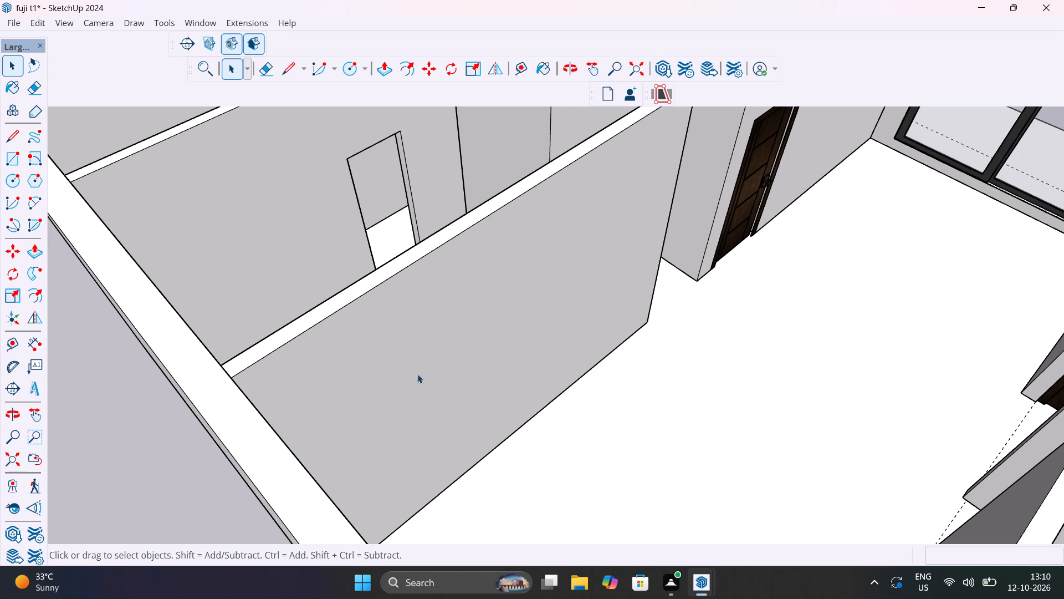
{"action": "scroll", "coordinate": [503, 409], "scroll_direction": "down", "scroll_amount": 10}
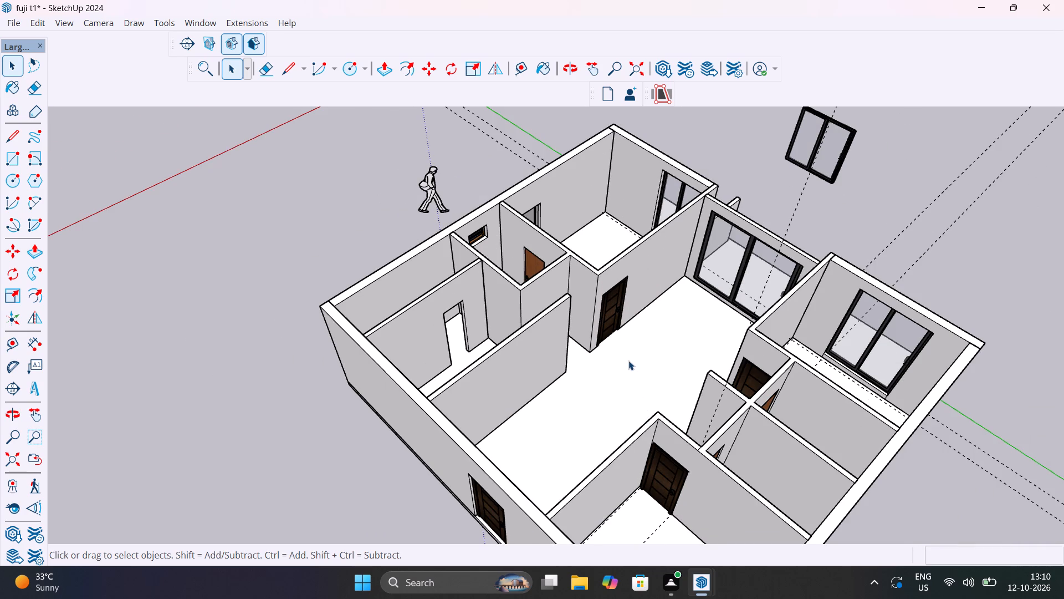
Examine the house from several sides and above, checking the interior rooms and door openings.
{"action": "scroll", "coordinate": [628, 361], "scroll_direction": "up", "scroll_amount": 7}
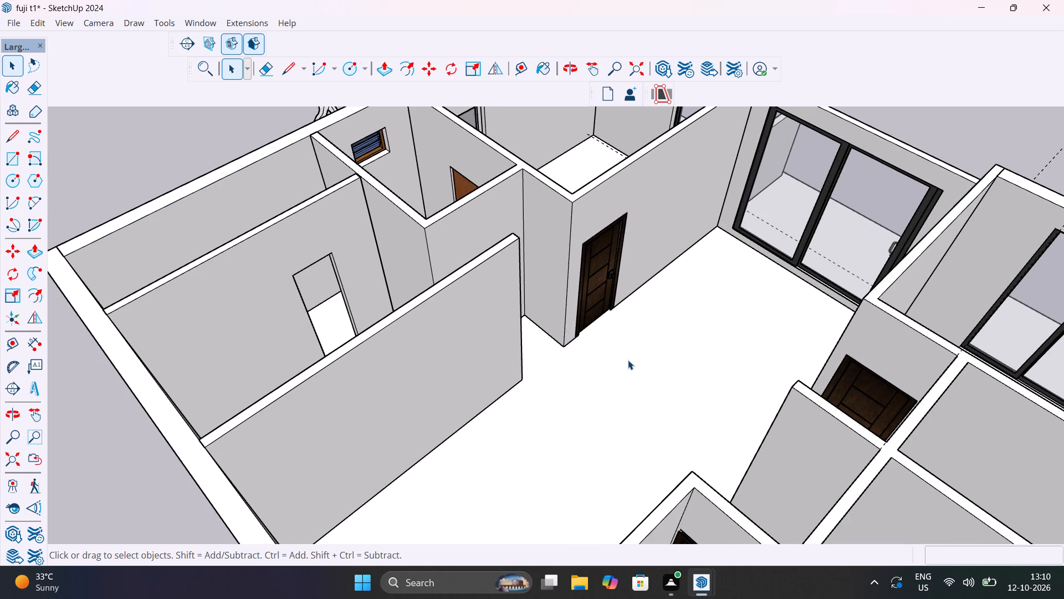
{"action": "middle_click_drag", "start_coordinate": [636, 356], "coordinate": [401, 266]}
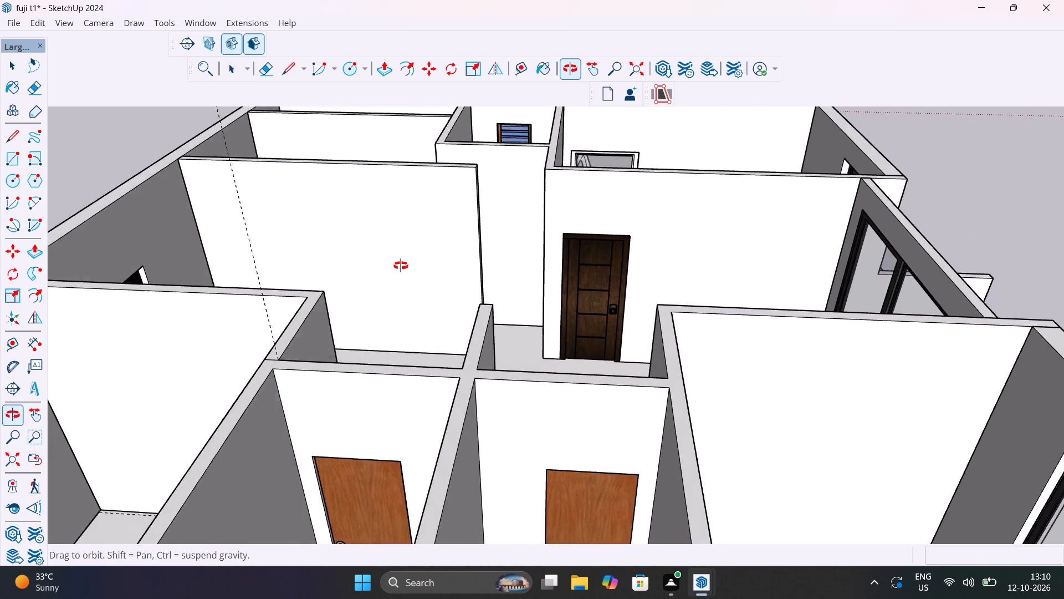
{"action": "middle_click_drag", "start_coordinate": [401, 266], "coordinate": [529, 245]}
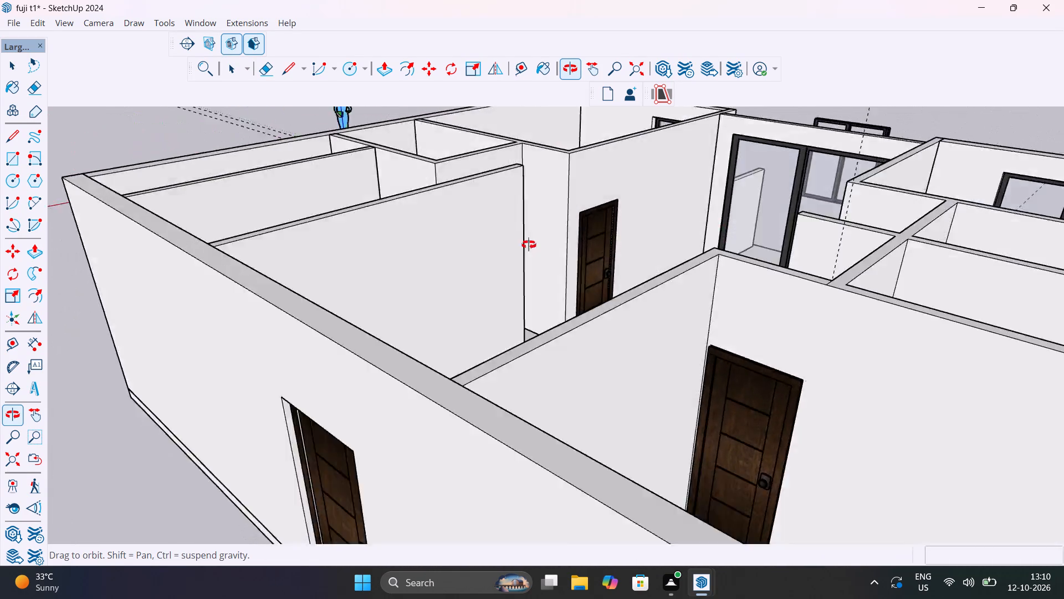
{"action": "middle_click_drag", "start_coordinate": [529, 245], "coordinate": [489, 252]}
{"action": "scroll", "coordinate": [491, 260], "scroll_direction": "down", "scroll_amount": 12}
{"action": "middle_click_drag", "start_coordinate": [574, 295], "coordinate": [147, 337]}
{"action": "scroll", "coordinate": [147, 337], "scroll_direction": "down", "scroll_amount": 1}
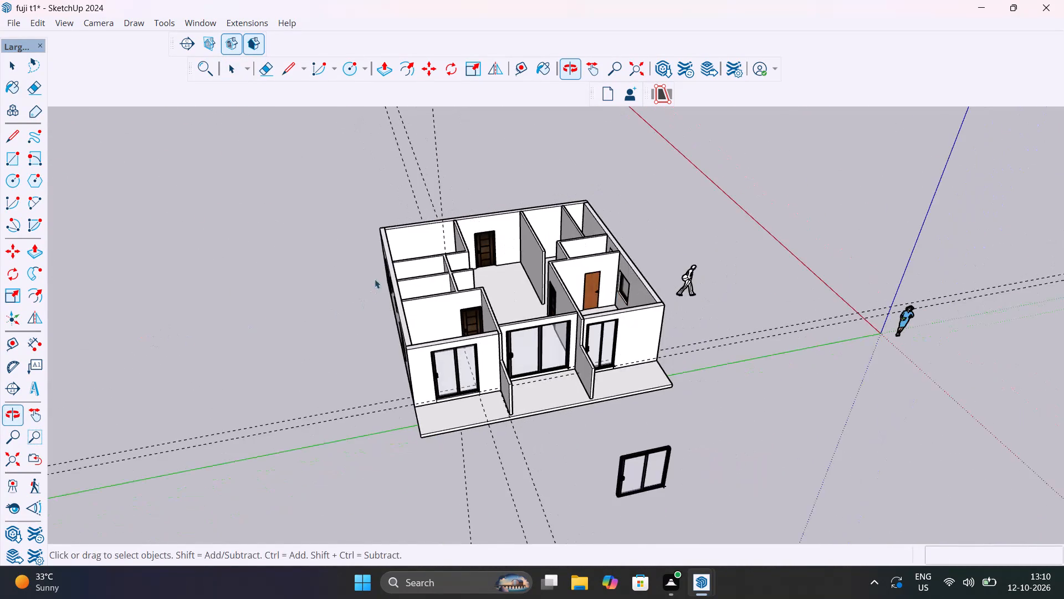
{"action": "scroll", "coordinate": [385, 269], "scroll_direction": "up", "scroll_amount": 11}
{"action": "middle_click_drag", "start_coordinate": [622, 324], "coordinate": [443, 338]}
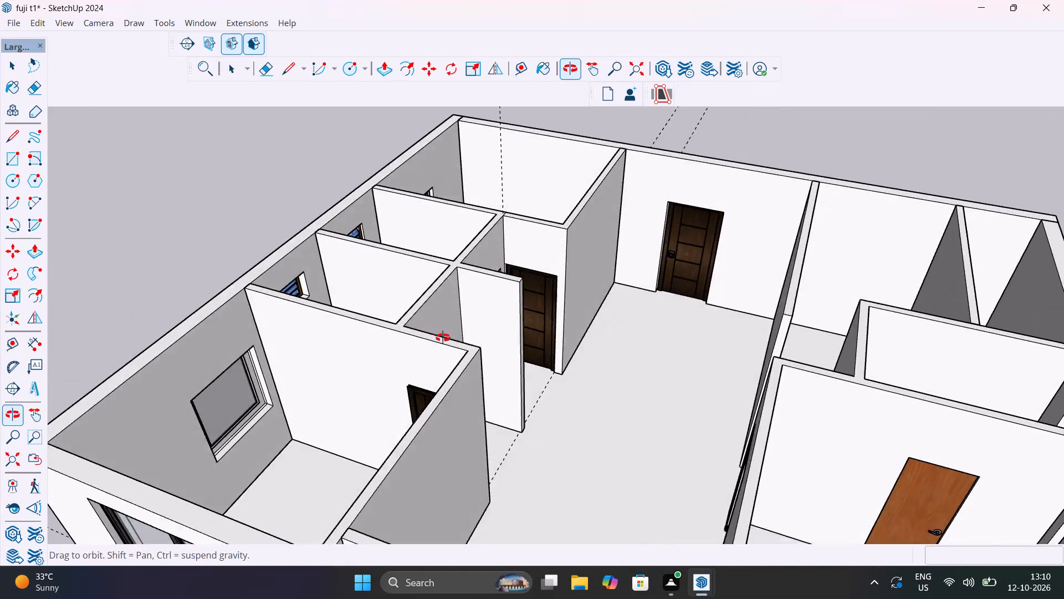
{"action": "middle_click_drag", "start_coordinate": [443, 338], "coordinate": [550, 464]}
{"action": "scroll", "coordinate": [750, 389], "scroll_direction": "down", "scroll_amount": 7}
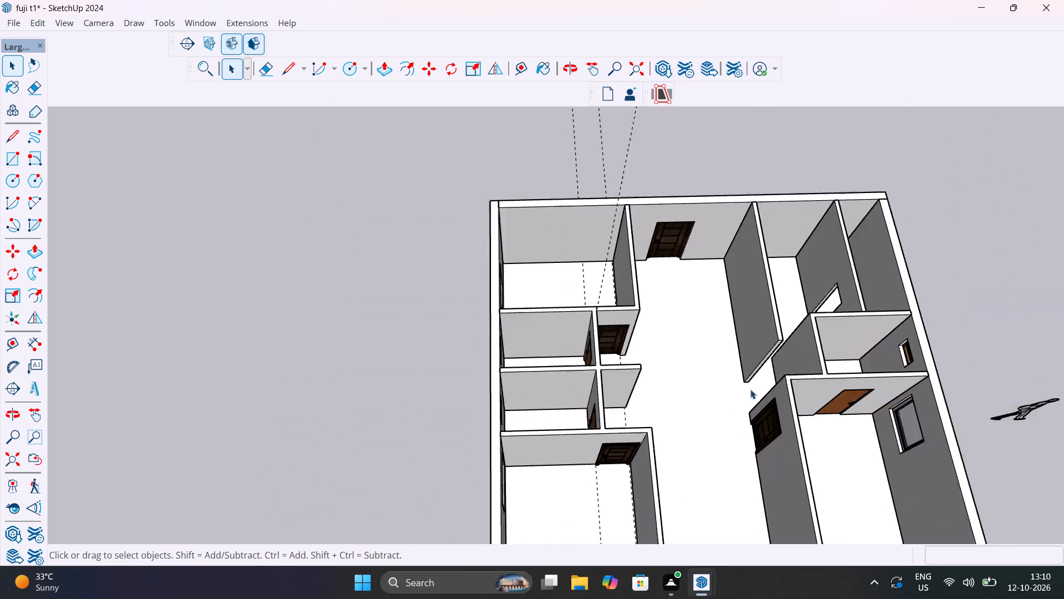
{"action": "middle_click_drag", "start_coordinate": [793, 433], "coordinate": [661, 340]}
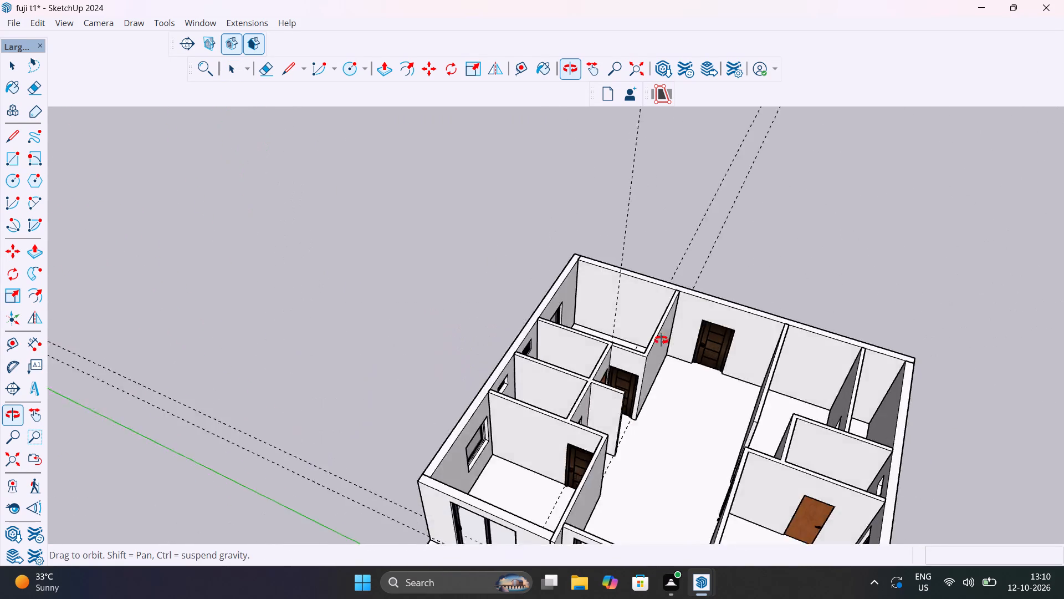
{"action": "middle_click_drag", "start_coordinate": [661, 340], "coordinate": [930, 400]}
{"action": "scroll", "coordinate": [796, 313], "scroll_direction": "up", "scroll_amount": 3}
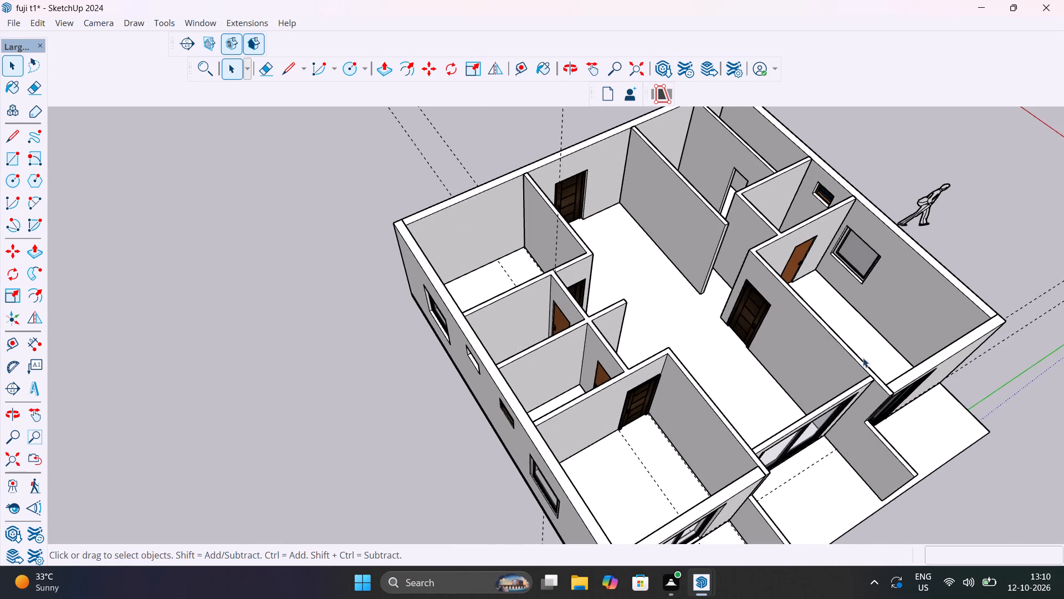
{"action": "middle_click_drag", "start_coordinate": [866, 358], "coordinate": [1063, 404]}
{"action": "middle_click_drag", "start_coordinate": [769, 331], "coordinate": [672, 387], "text": "shift"}
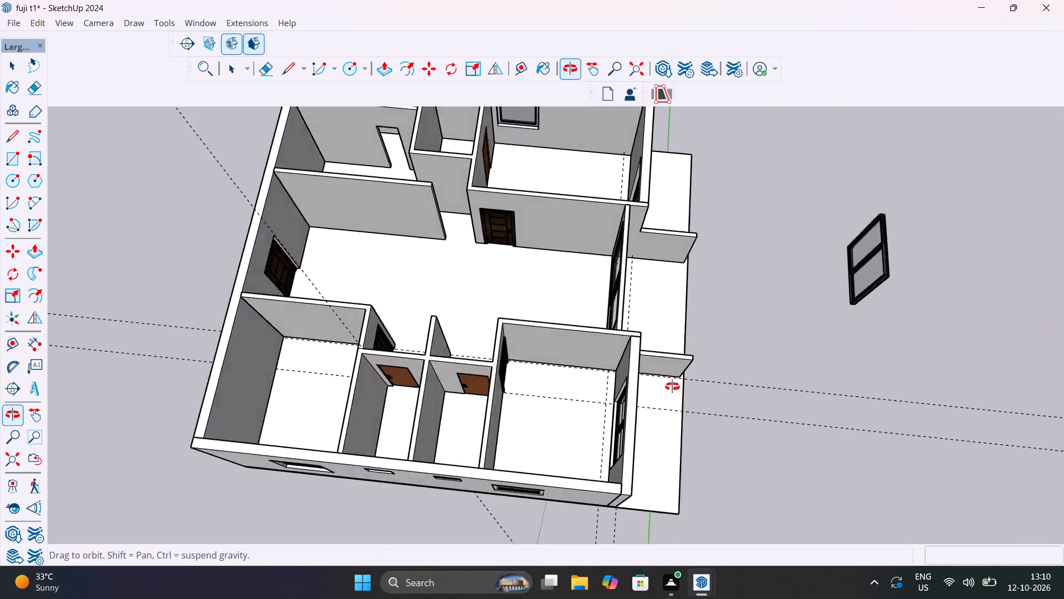
{"action": "middle_click_drag", "start_coordinate": [672, 387], "coordinate": [850, 298], "text": "shift"}
Delete all construction guides from the house model.
{"action": "scroll", "coordinate": [627, 361], "scroll_direction": "up", "scroll_amount": 8}
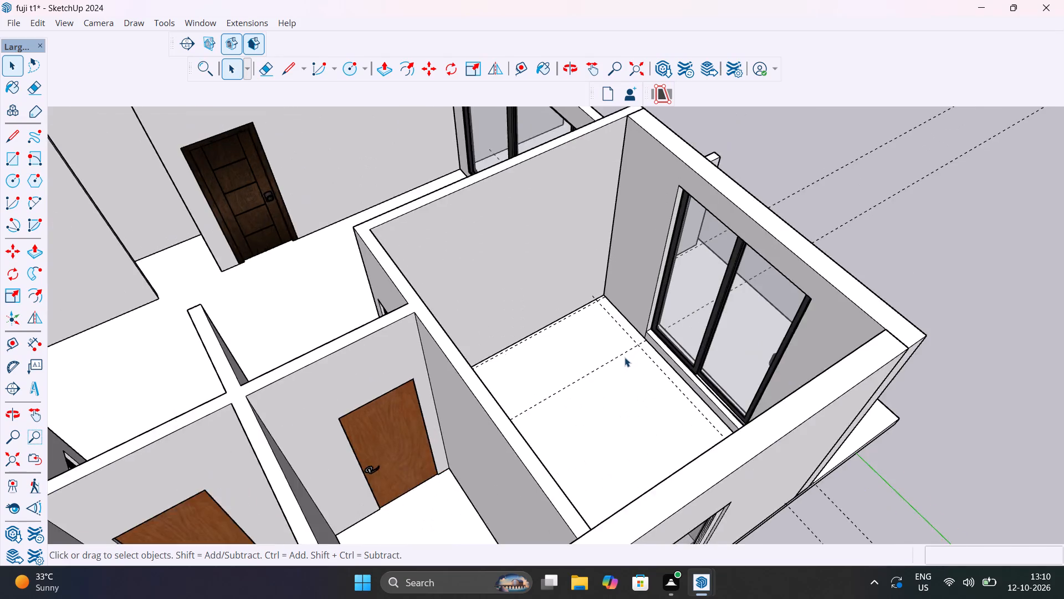
{"action": "scroll", "coordinate": [625, 357], "scroll_direction": "up", "scroll_amount": 4}
{"action": "scroll", "coordinate": [643, 412], "scroll_direction": "down", "scroll_amount": 6}
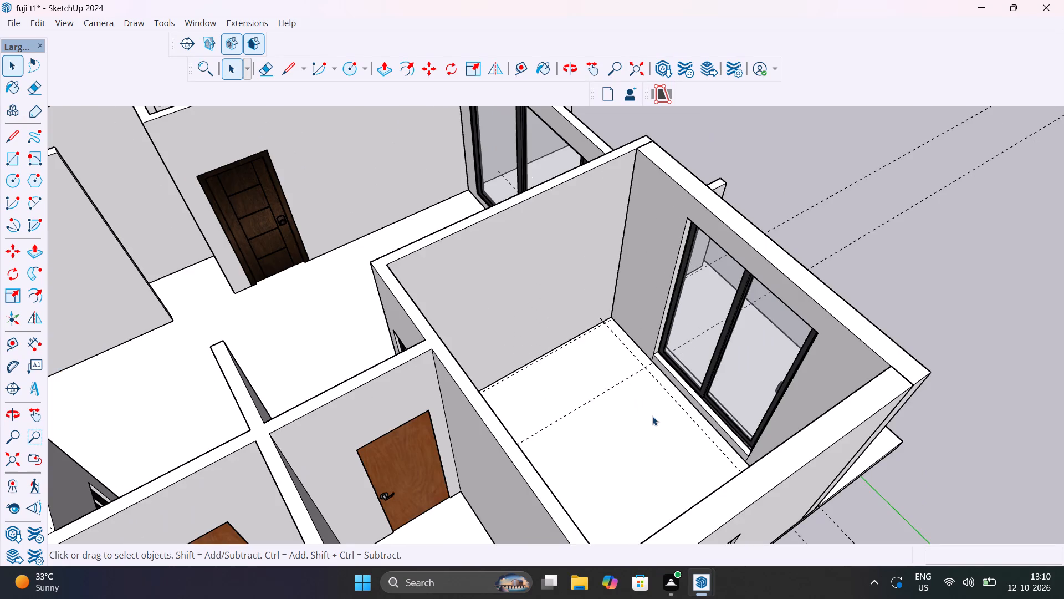
{"action": "middle_click_drag", "start_coordinate": [658, 407], "coordinate": [498, 393]}
{"action": "scroll", "coordinate": [568, 377], "scroll_direction": "up", "scroll_amount": 4}
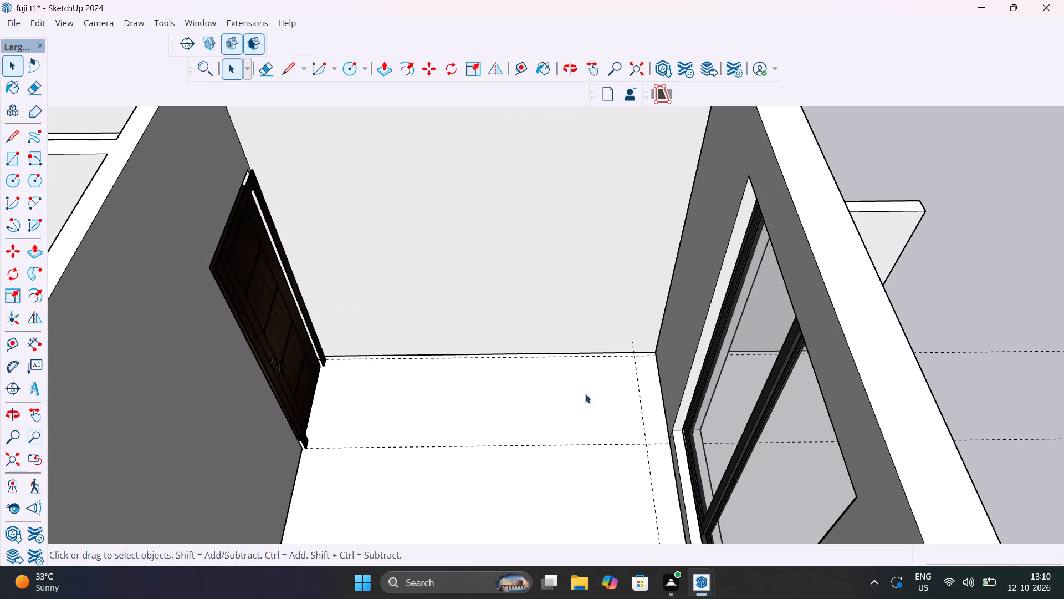
{"action": "middle_click_drag", "start_coordinate": [612, 453], "coordinate": [617, 490], "text": "shift"}
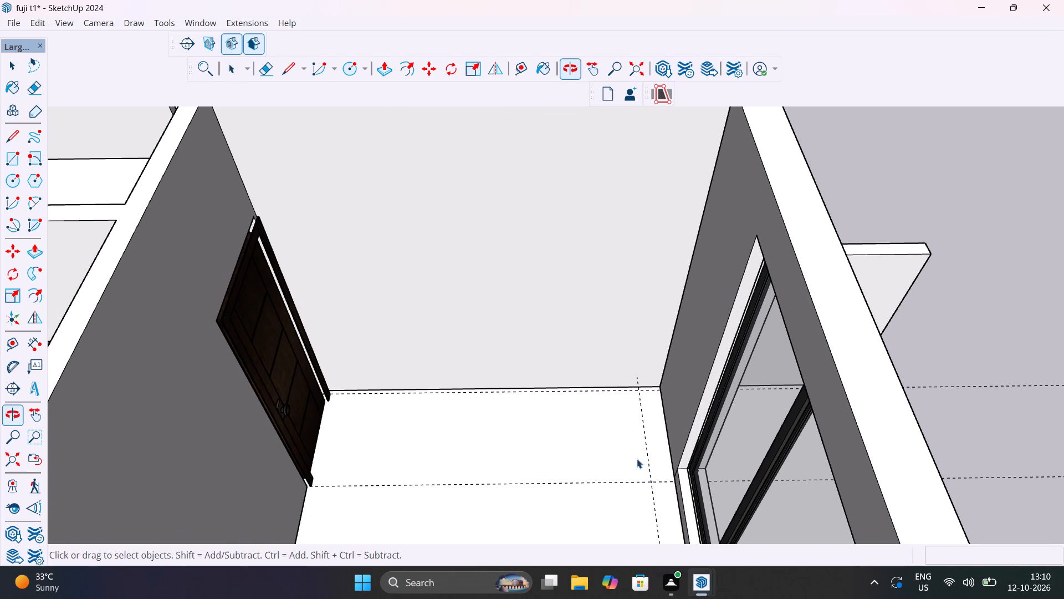
{"action": "scroll", "coordinate": [656, 423], "scroll_direction": "up", "scroll_amount": 4}
{"action": "scroll", "coordinate": [655, 419], "scroll_direction": "down", "scroll_amount": 7}
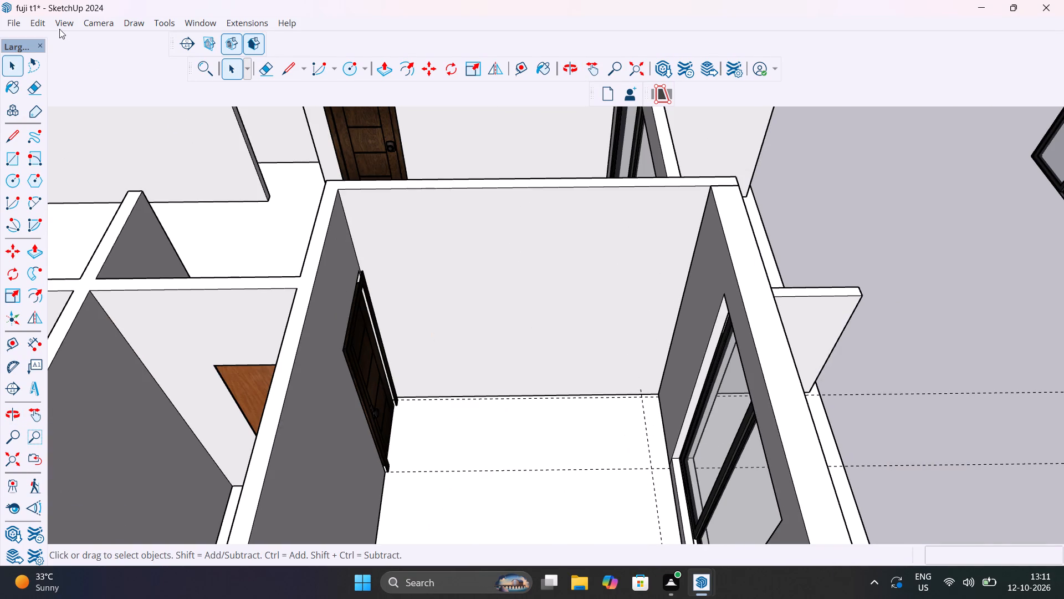
{"action": "left_click", "coordinate": [42, 22]}
{"action": "left_click", "coordinate": [91, 161]}
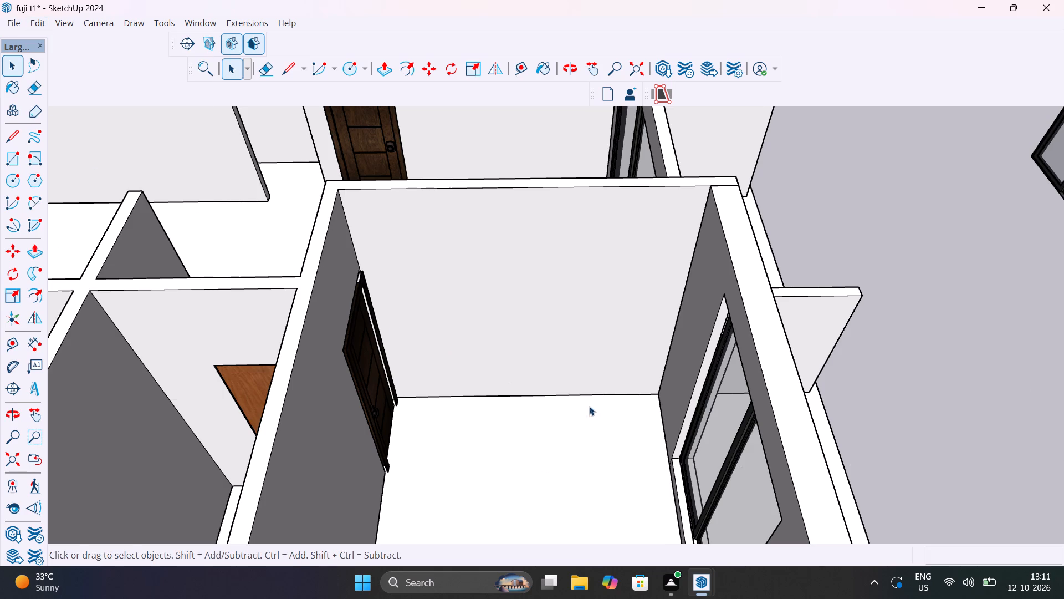
Place floor guides in the corner room, 2' from the blank side wall and 6' from the wall with the glazed sliding panels.
{"action": "scroll", "coordinate": [653, 417], "scroll_direction": "up", "scroll_amount": 5}
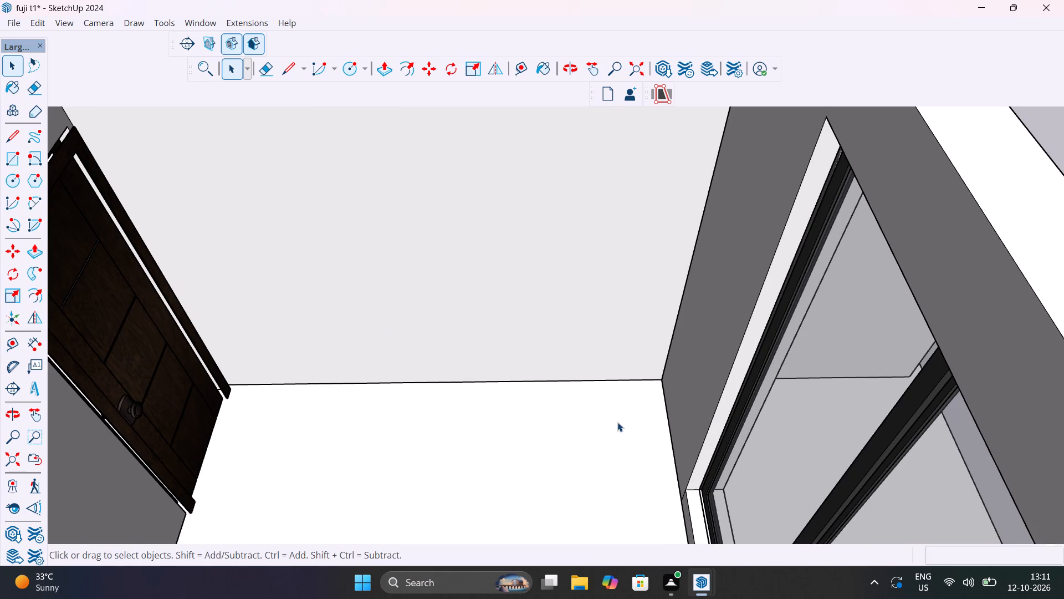
{"action": "scroll", "coordinate": [586, 432], "scroll_direction": "up", "scroll_amount": 2}
{"action": "middle_click_drag", "start_coordinate": [581, 445], "coordinate": [582, 445]}
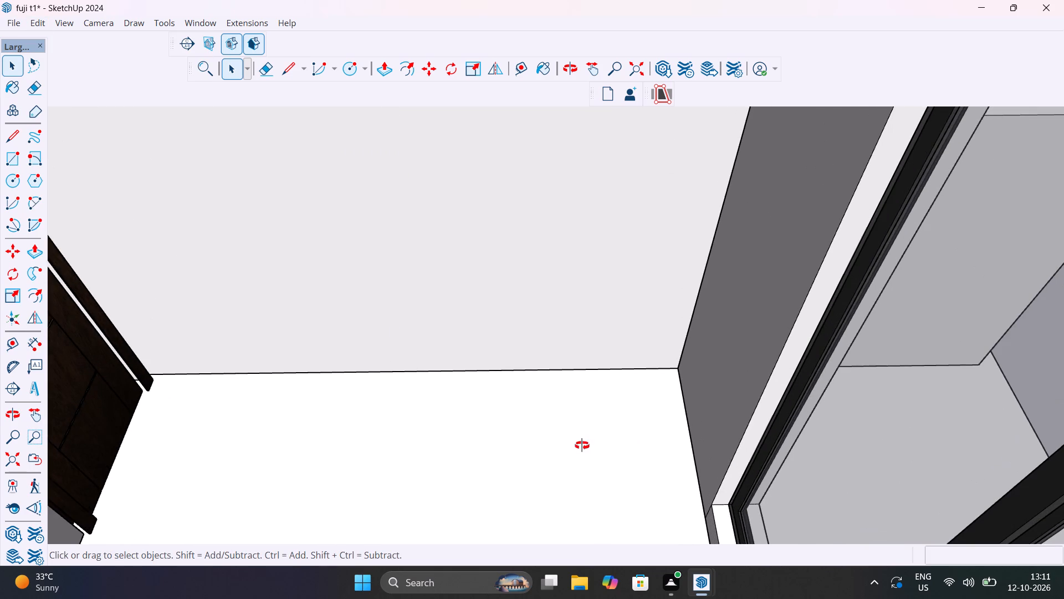
{"action": "middle_click_drag", "start_coordinate": [582, 445], "coordinate": [670, 436]}
{"action": "key", "text": "t"}
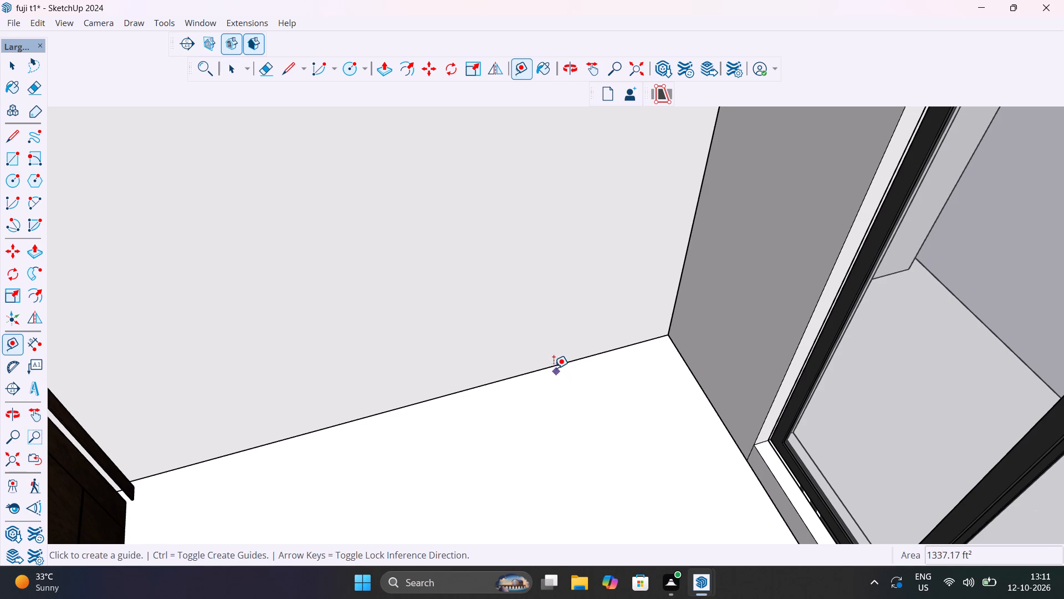
{"action": "left_click", "coordinate": [553, 368]}
{"action": "type", "text": "2'"}
{"action": "key", "text": "Return"}
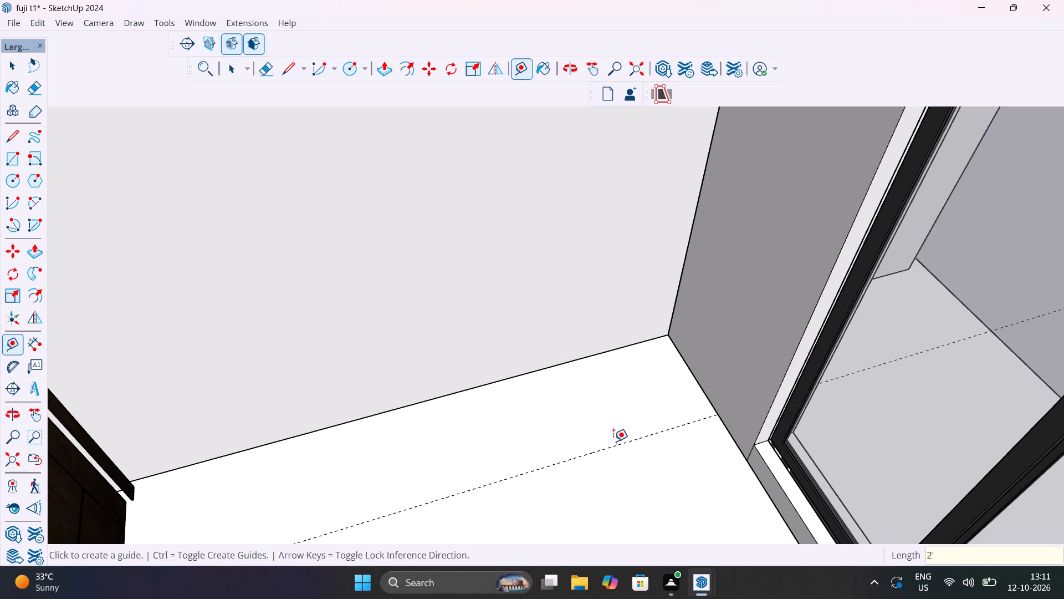
{"action": "left_click", "coordinate": [696, 382]}
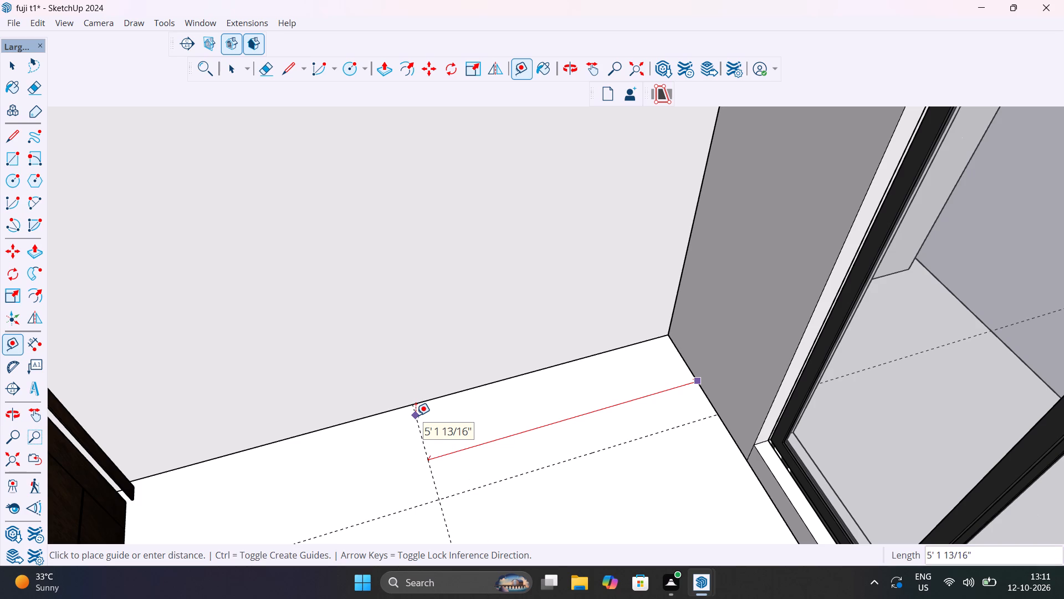
{"action": "type", "text": "6'"}
{"action": "key", "text": "Return"}
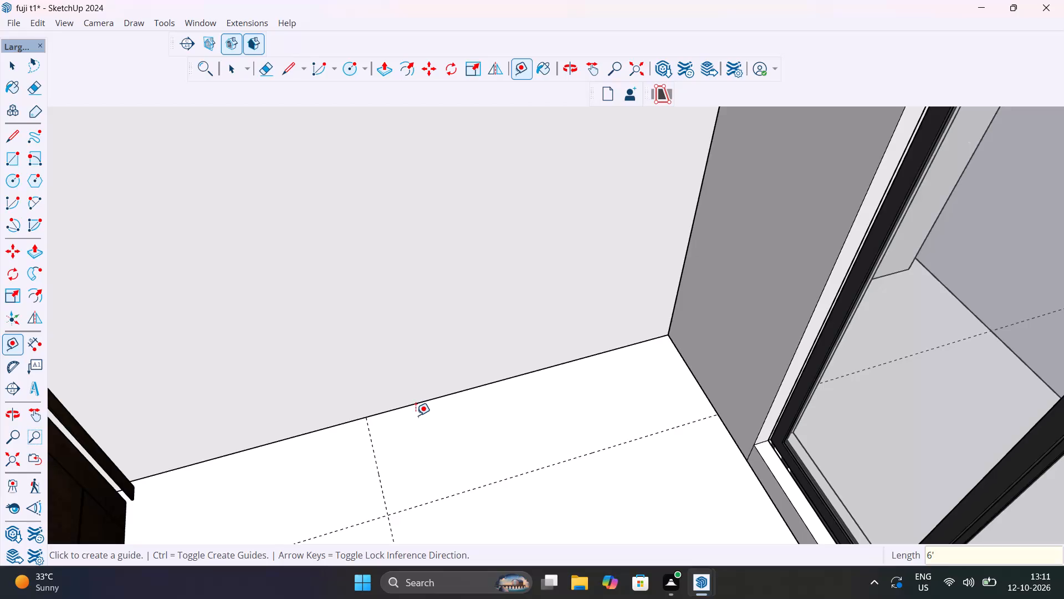
{"action": "key", "text": "space"}
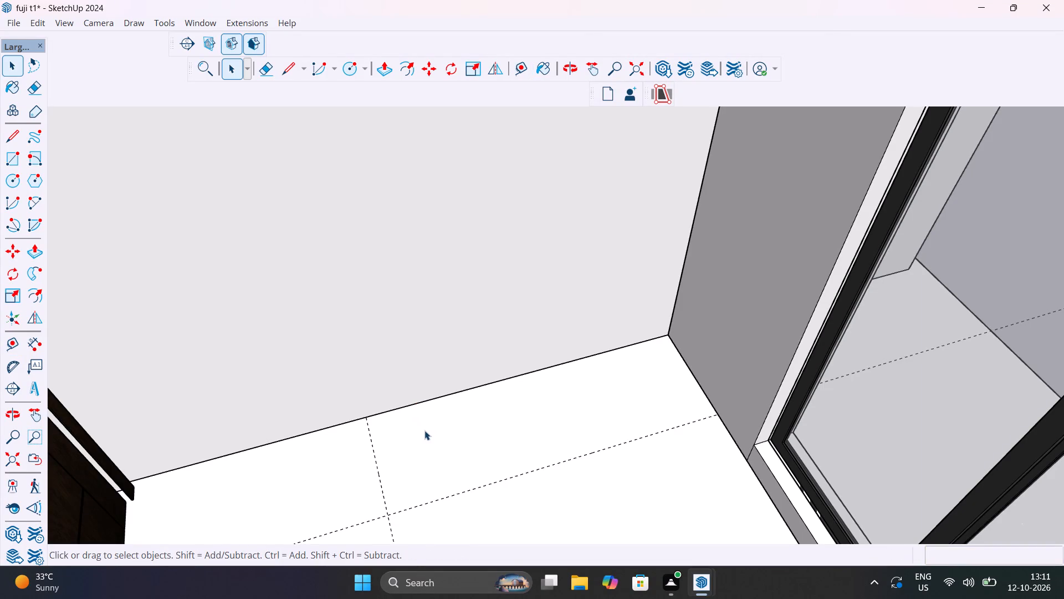
Draw a 6' by 2' rectangle on the floor along the blank wall, using the guides as its limits.
{"action": "key", "text": "r"}
{"action": "left_click", "coordinate": [369, 421]}
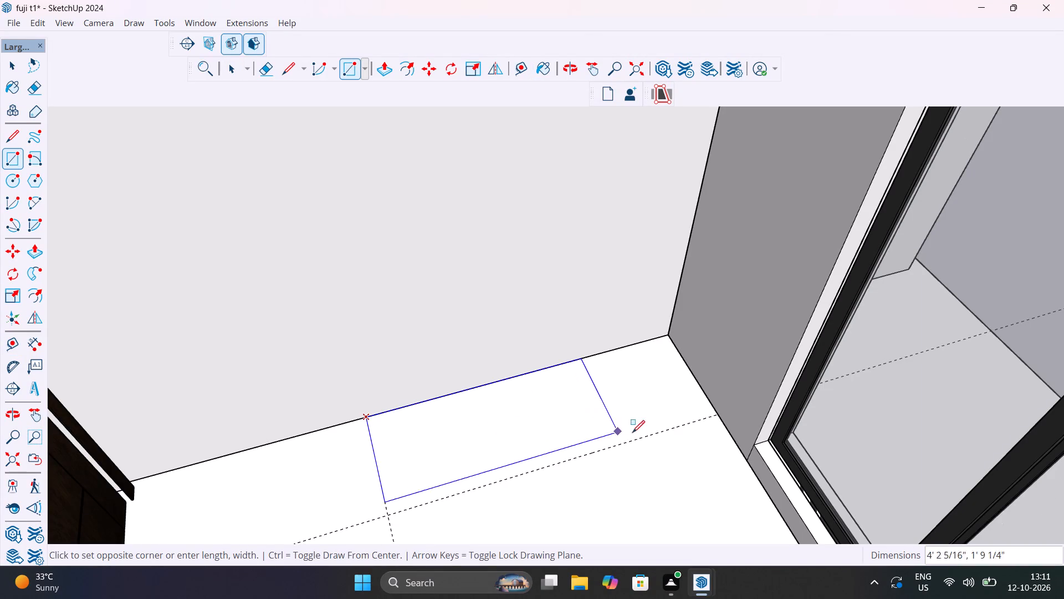
{"action": "left_click", "coordinate": [715, 413]}
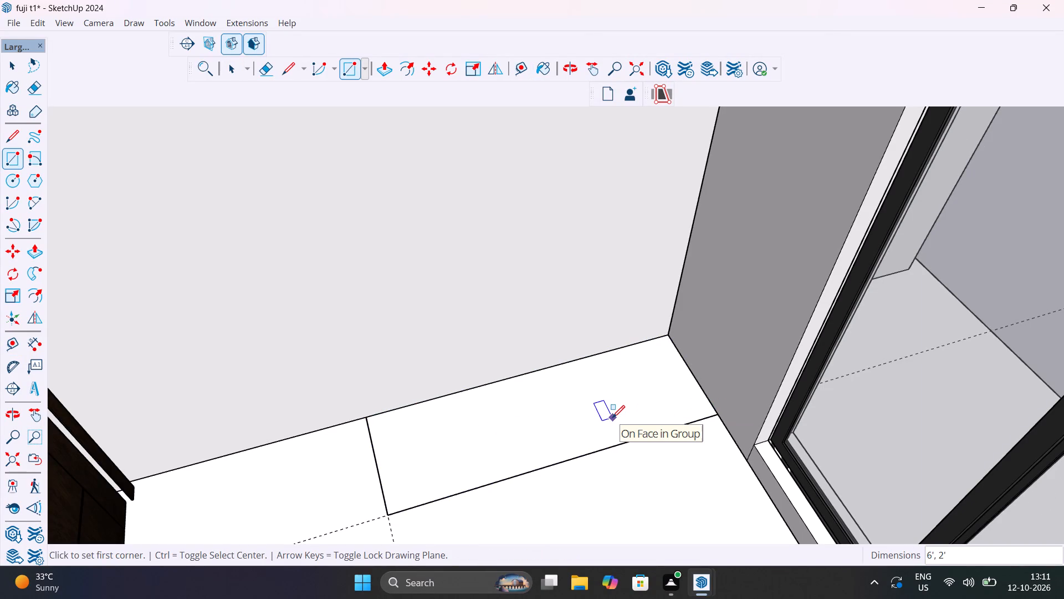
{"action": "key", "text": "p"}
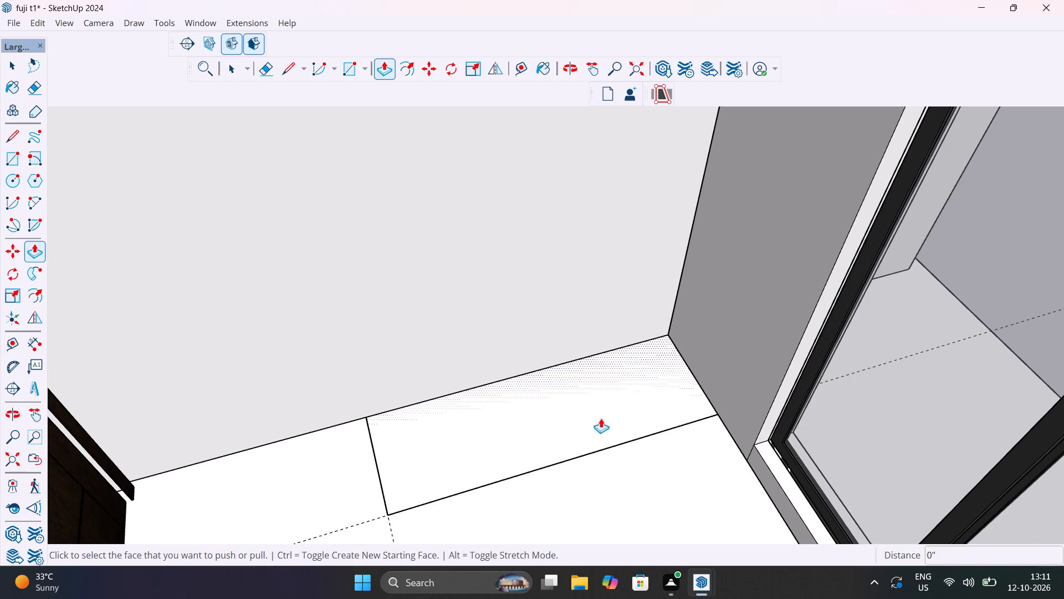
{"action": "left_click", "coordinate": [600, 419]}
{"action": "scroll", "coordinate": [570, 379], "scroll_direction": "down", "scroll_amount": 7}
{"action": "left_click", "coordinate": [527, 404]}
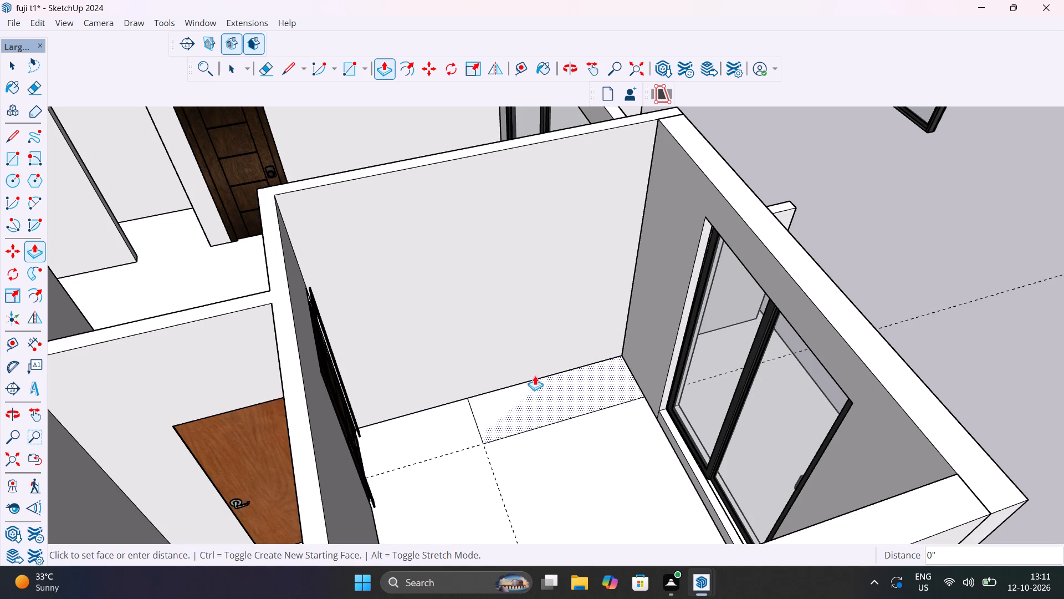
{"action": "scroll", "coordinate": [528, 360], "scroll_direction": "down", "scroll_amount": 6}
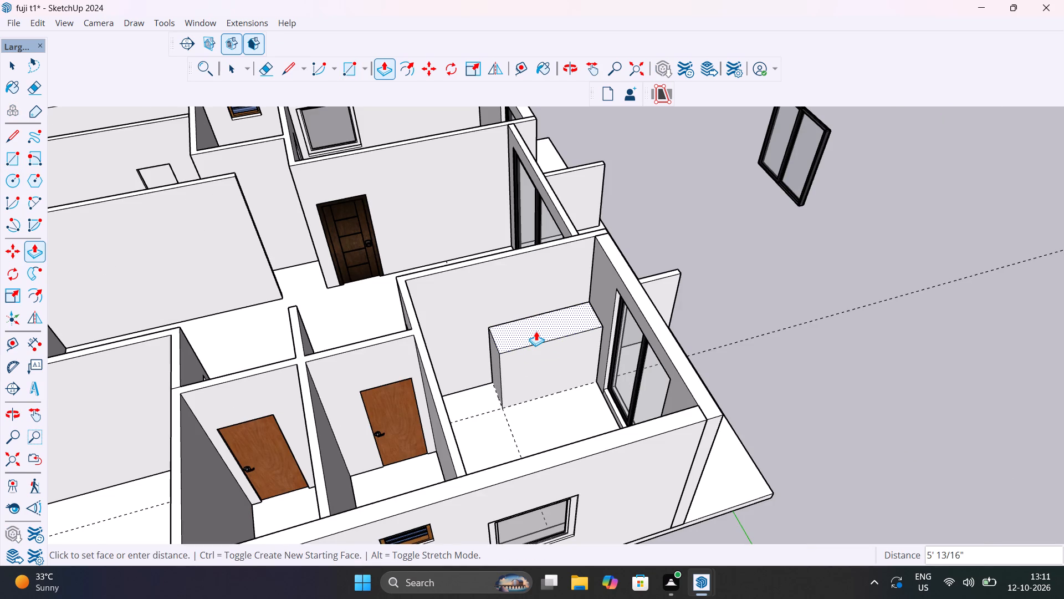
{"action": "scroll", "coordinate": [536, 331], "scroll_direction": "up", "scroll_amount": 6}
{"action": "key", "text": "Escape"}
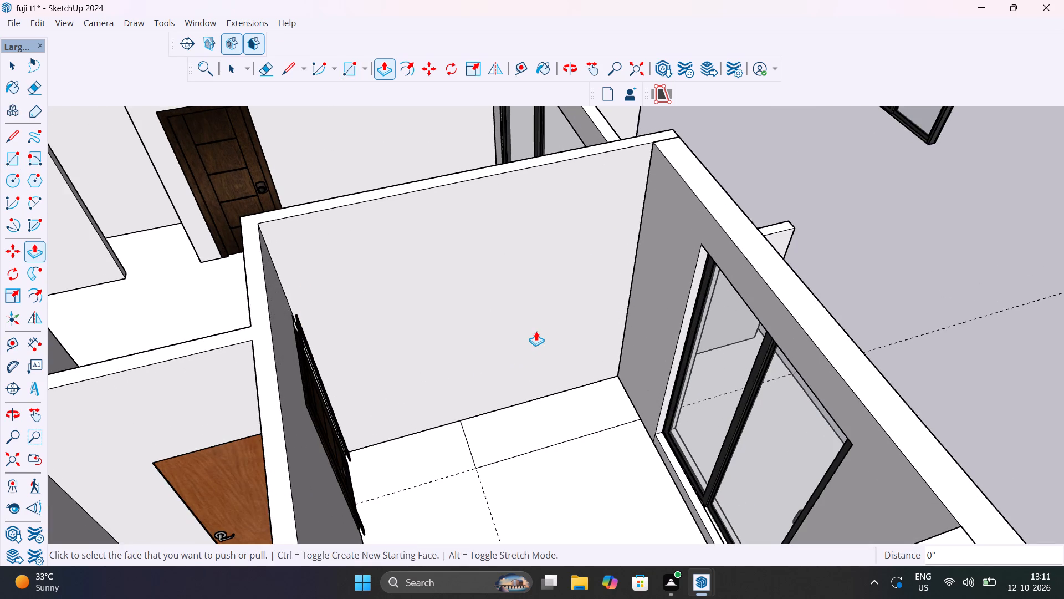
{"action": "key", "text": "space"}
Group the floor rectangle's face together with its edges.
{"action": "triple_click", "coordinate": [532, 432]}
{"action": "left_click", "coordinate": [531, 431]}
{"action": "right_click", "coordinate": [531, 431]}
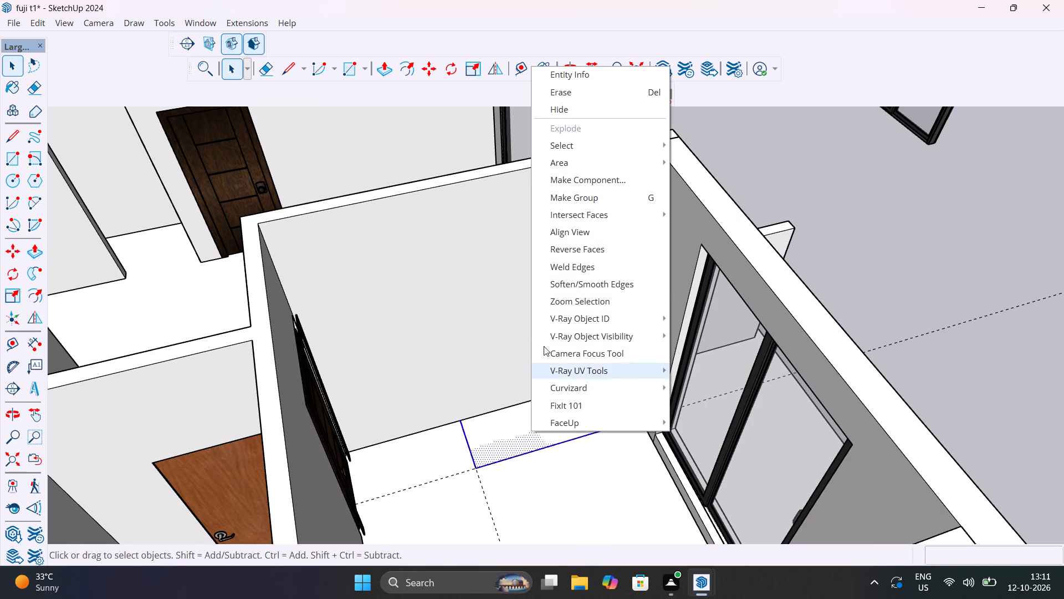
{"action": "left_click", "coordinate": [576, 196]}
Inside the new group, Push/Pull the rectangle up 6' into a box, and leave the group.
{"action": "double_click", "coordinate": [570, 402]}
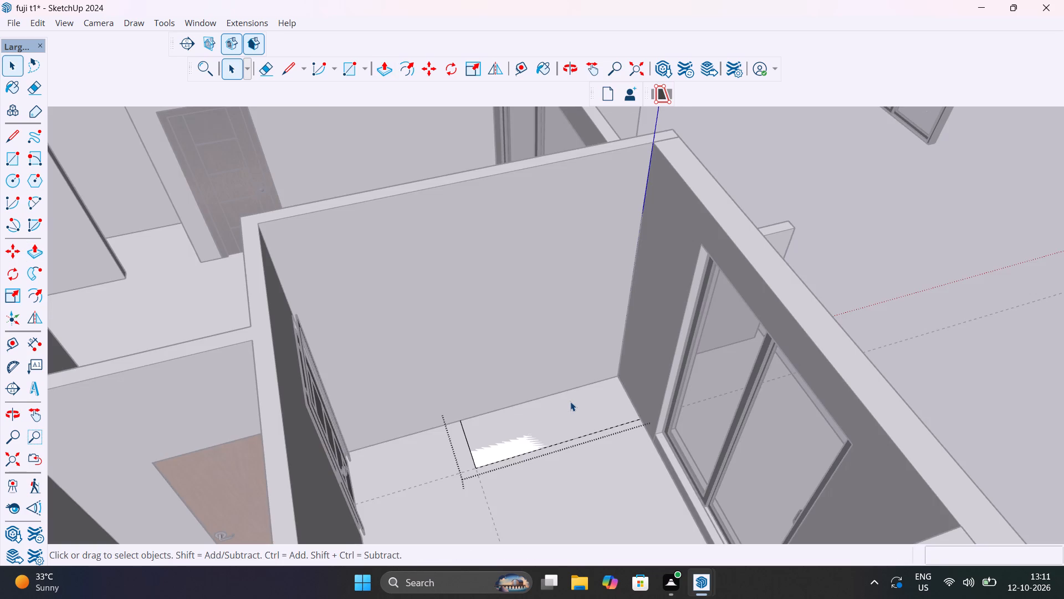
{"action": "key", "text": "p"}
{"action": "left_click", "coordinate": [570, 402]}
{"action": "scroll", "coordinate": [569, 354], "scroll_direction": "down", "scroll_amount": 7}
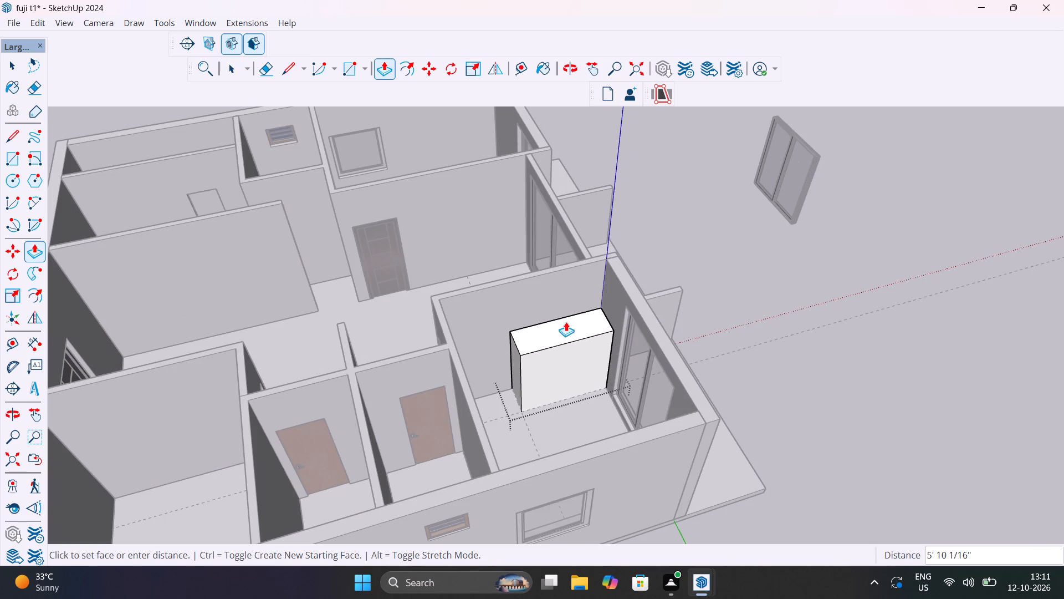
{"action": "type", "text": "6'"}
{"action": "key", "text": "Return"}
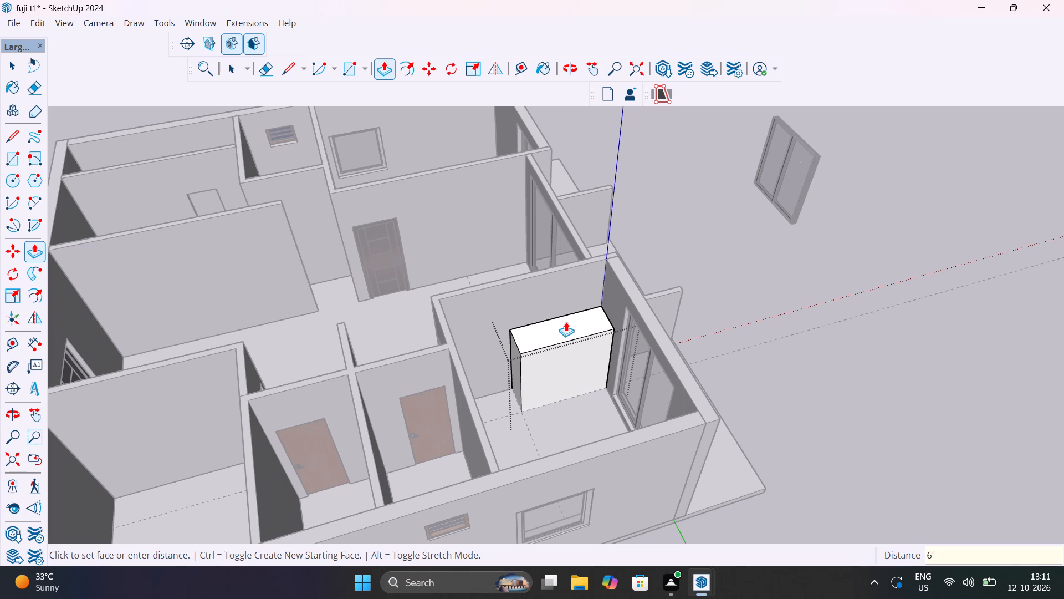
{"action": "key", "text": "space"}
{"action": "left_click", "coordinate": [779, 389]}
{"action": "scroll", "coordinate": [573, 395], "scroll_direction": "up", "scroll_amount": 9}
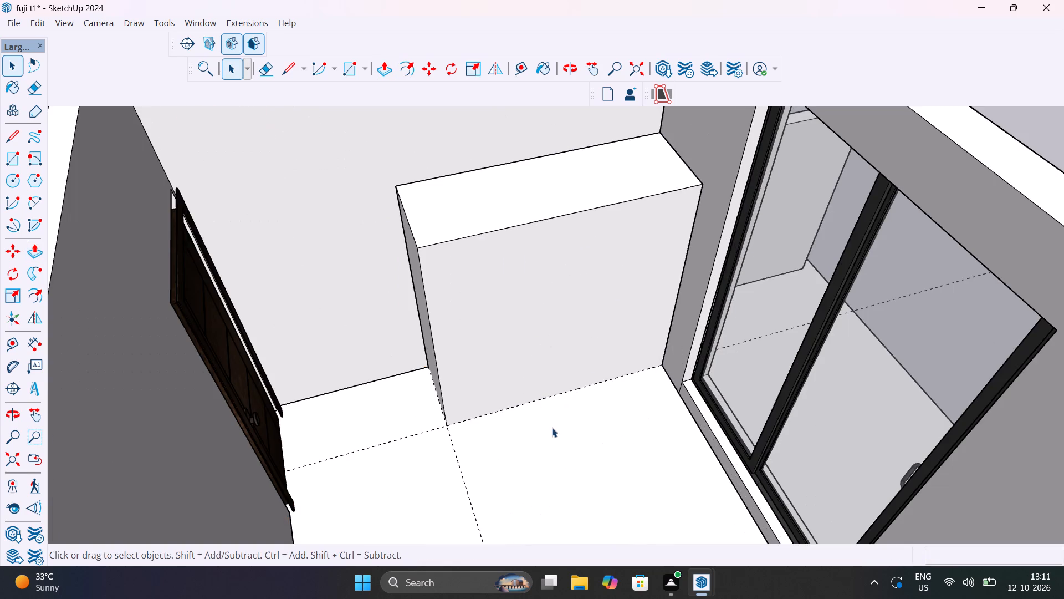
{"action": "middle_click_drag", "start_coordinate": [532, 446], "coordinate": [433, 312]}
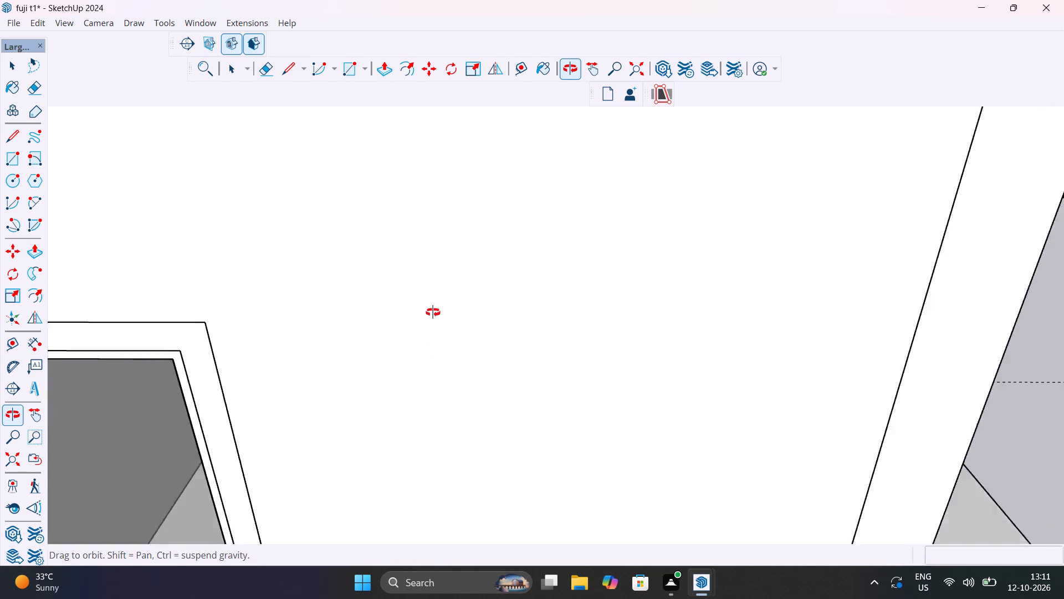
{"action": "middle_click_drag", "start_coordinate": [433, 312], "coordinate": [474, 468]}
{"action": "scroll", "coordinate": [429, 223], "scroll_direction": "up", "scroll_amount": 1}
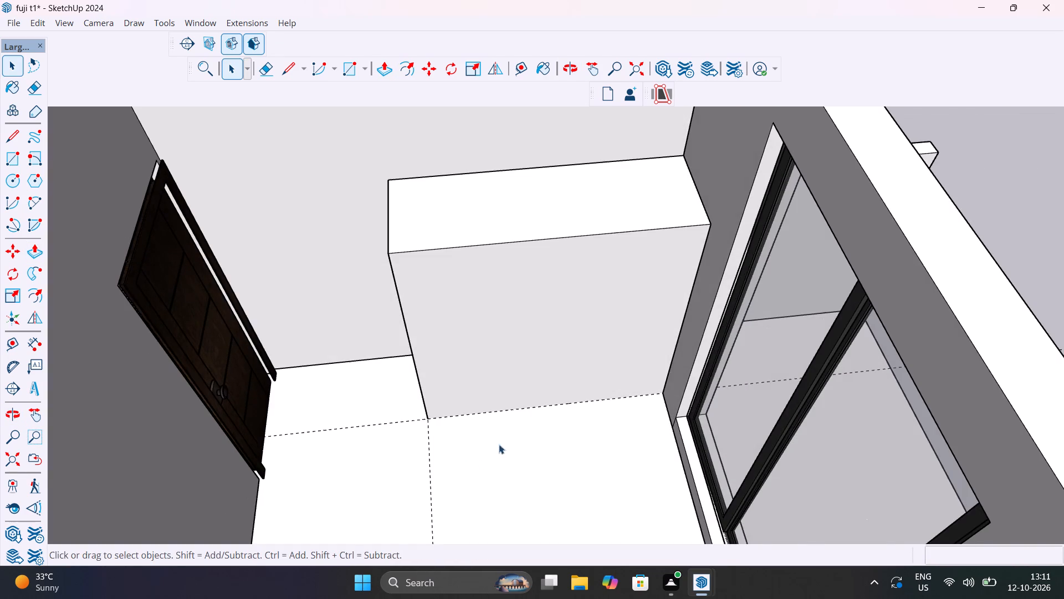
Undo the 6' box, its group and the floor rectangle beneath it, back to the two floor guides.
{"action": "scroll", "coordinate": [523, 353], "scroll_direction": "up", "scroll_amount": 4}
{"action": "left_click", "coordinate": [521, 352]}
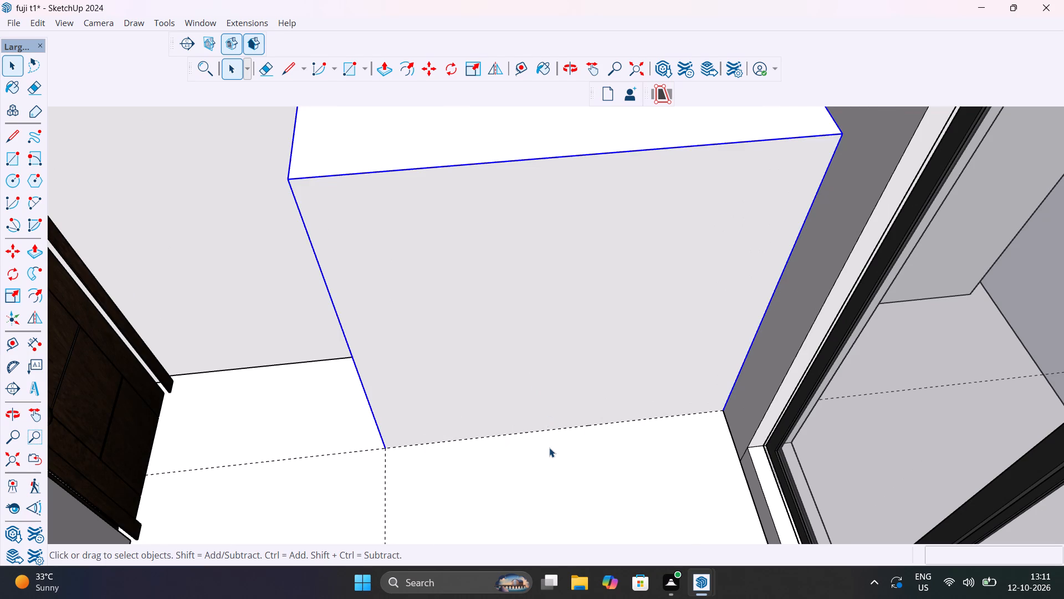
{"action": "scroll", "coordinate": [549, 448], "scroll_direction": "down", "scroll_amount": 5}
{"action": "key", "text": "ctrl+z"}
{"action": "key", "text": "ctrl+z"}
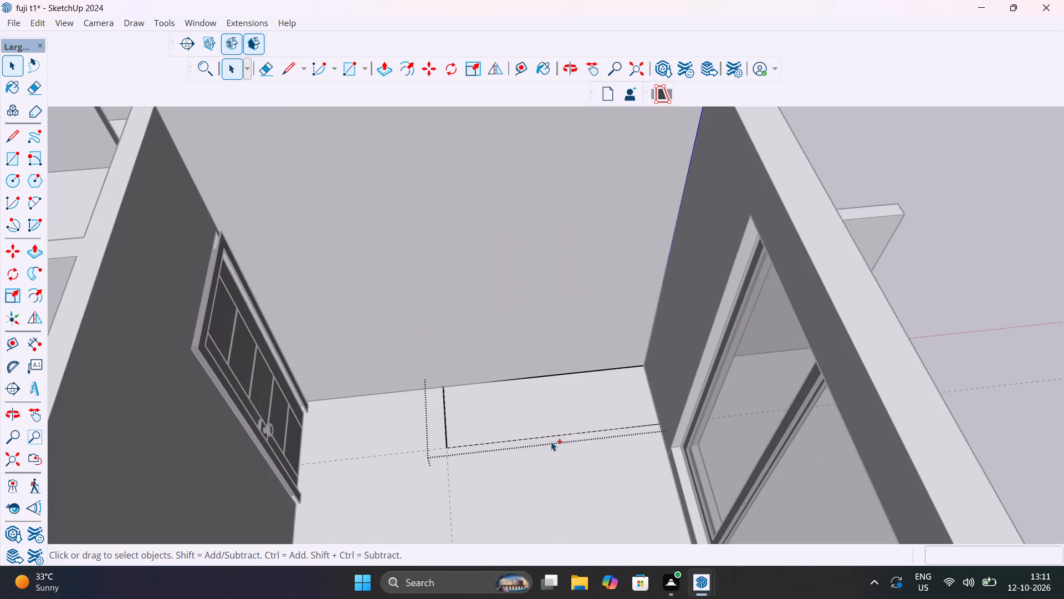
{"action": "key", "text": "ctrl+z"}
{"action": "key", "text": "ctrl+z"}
{"action": "key", "text": "ctrl+z"}
{"action": "key", "text": "ctrl+z"}
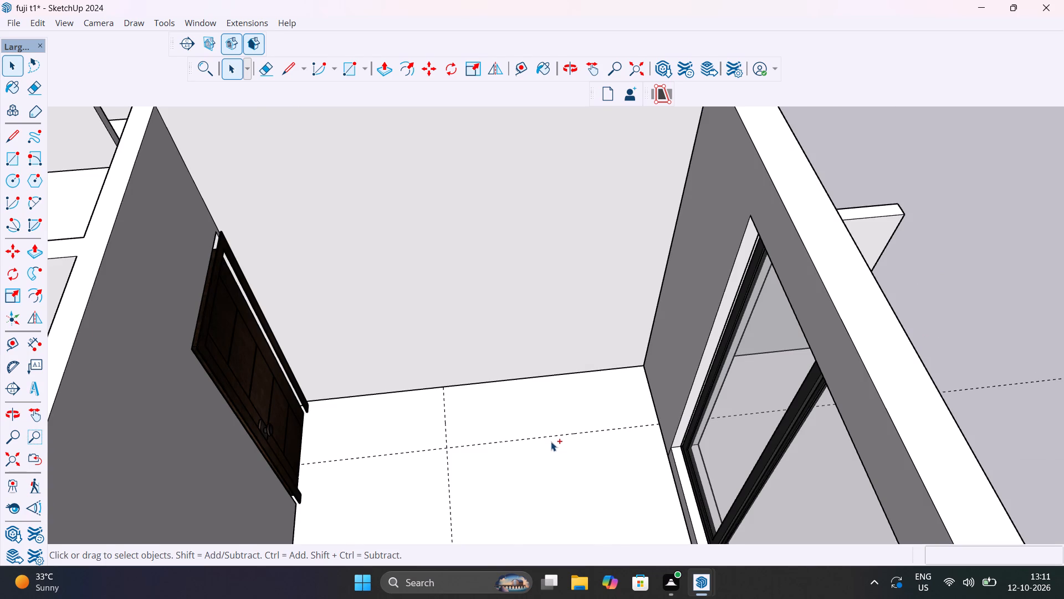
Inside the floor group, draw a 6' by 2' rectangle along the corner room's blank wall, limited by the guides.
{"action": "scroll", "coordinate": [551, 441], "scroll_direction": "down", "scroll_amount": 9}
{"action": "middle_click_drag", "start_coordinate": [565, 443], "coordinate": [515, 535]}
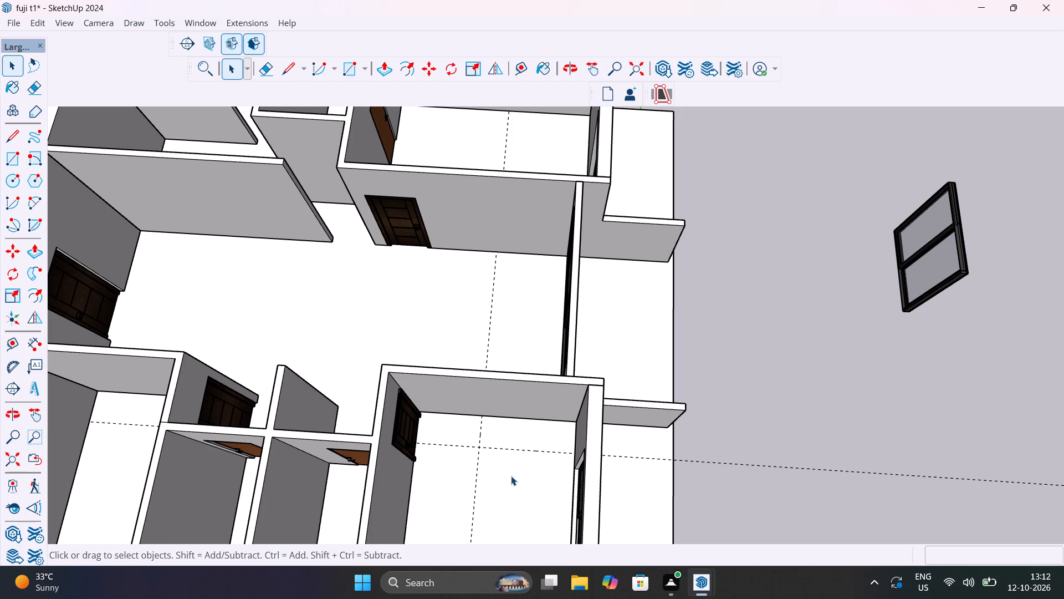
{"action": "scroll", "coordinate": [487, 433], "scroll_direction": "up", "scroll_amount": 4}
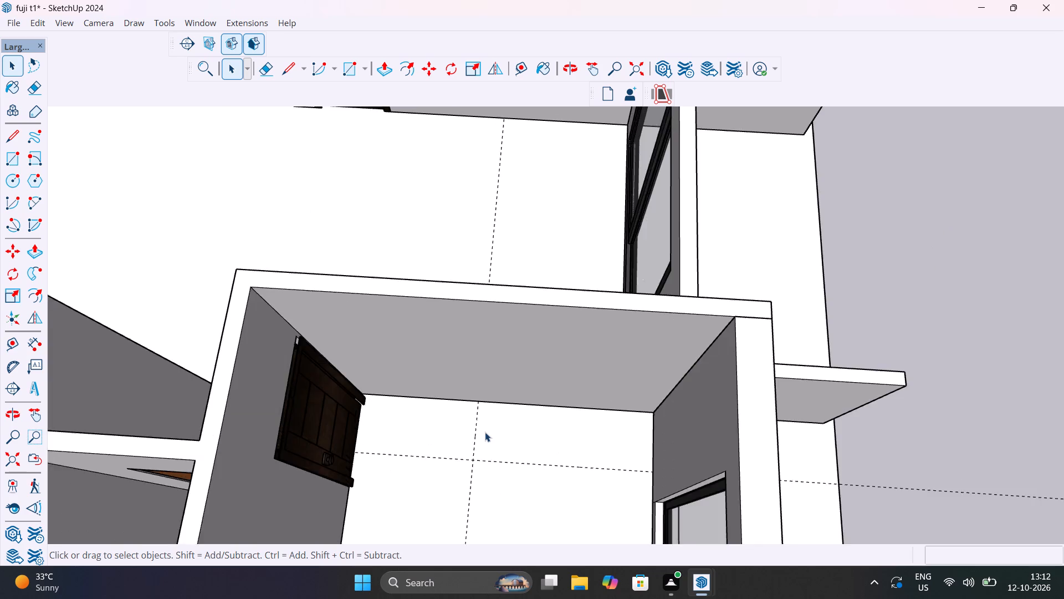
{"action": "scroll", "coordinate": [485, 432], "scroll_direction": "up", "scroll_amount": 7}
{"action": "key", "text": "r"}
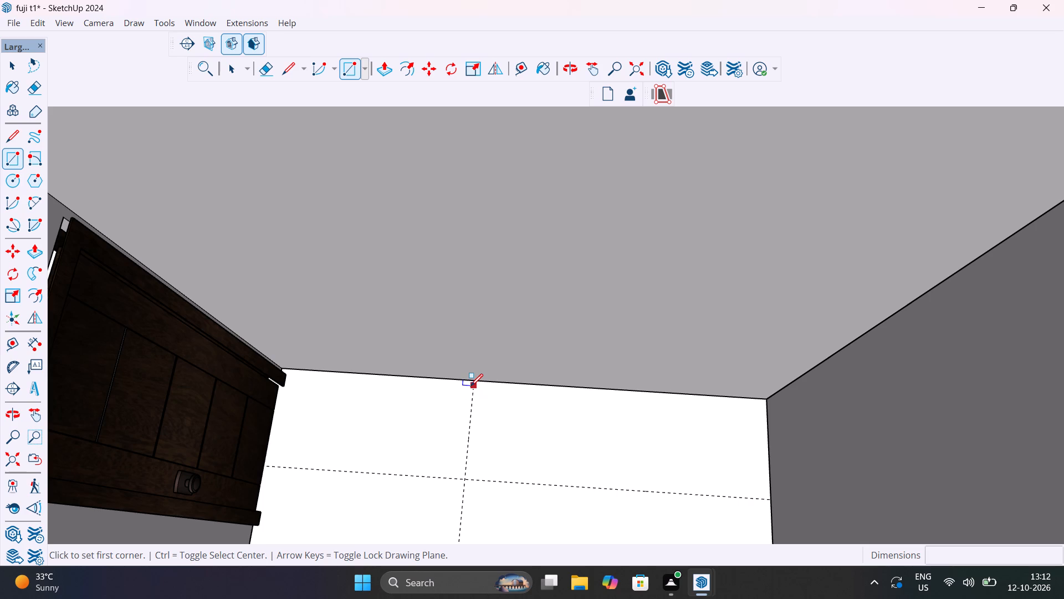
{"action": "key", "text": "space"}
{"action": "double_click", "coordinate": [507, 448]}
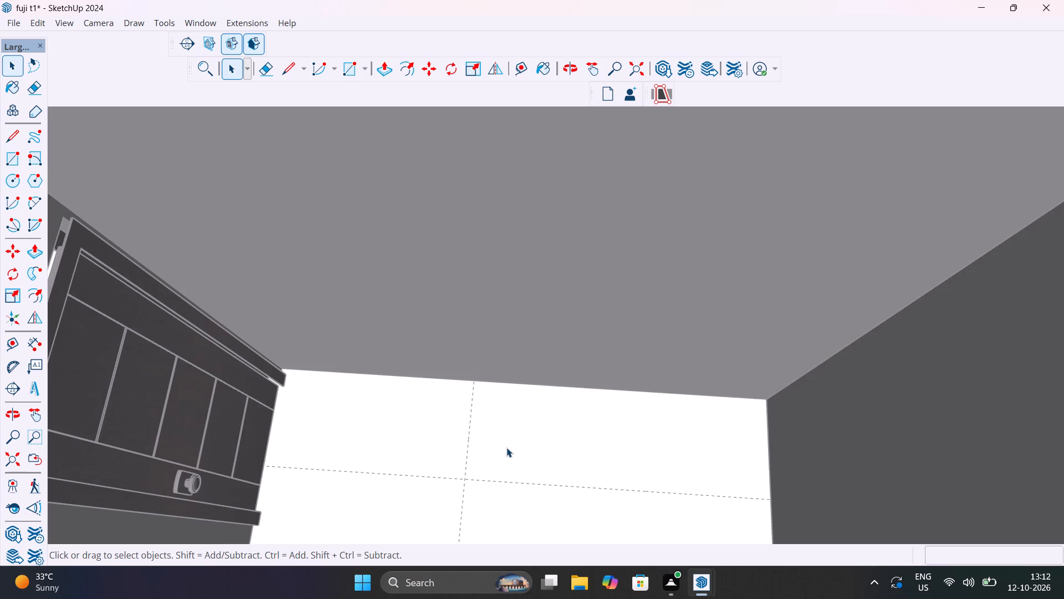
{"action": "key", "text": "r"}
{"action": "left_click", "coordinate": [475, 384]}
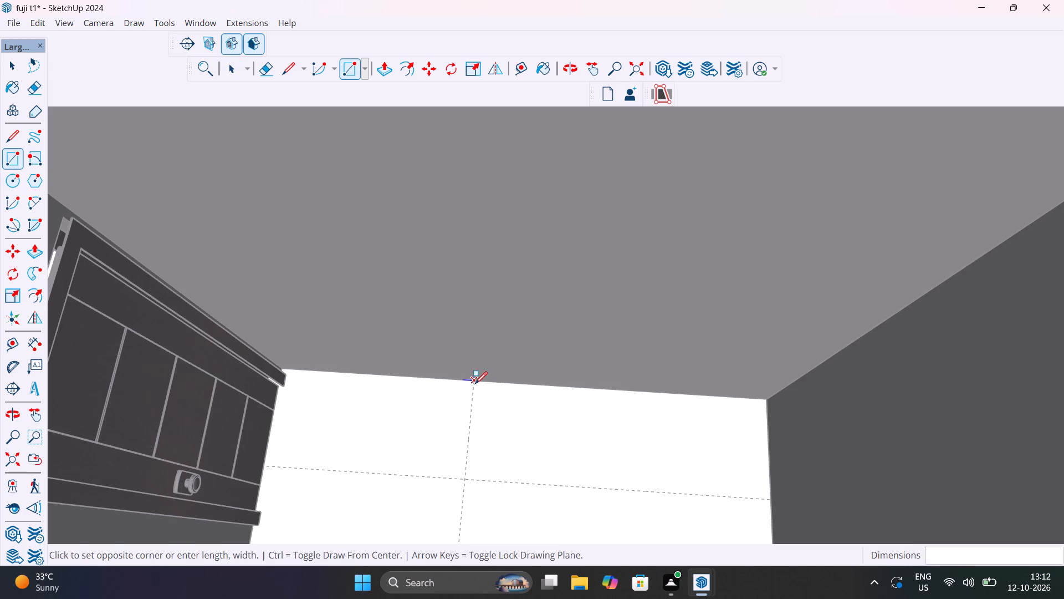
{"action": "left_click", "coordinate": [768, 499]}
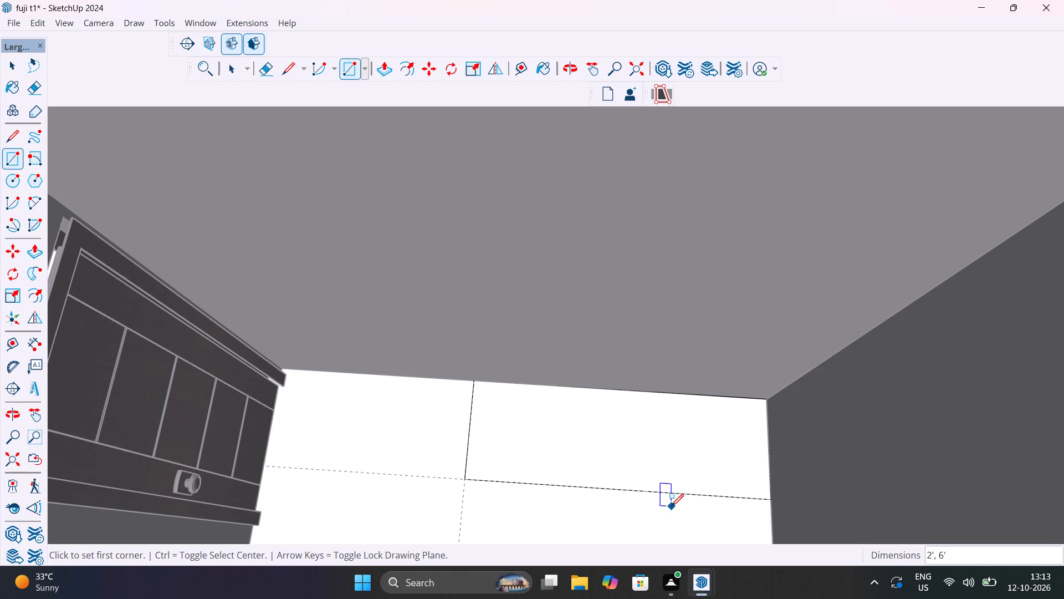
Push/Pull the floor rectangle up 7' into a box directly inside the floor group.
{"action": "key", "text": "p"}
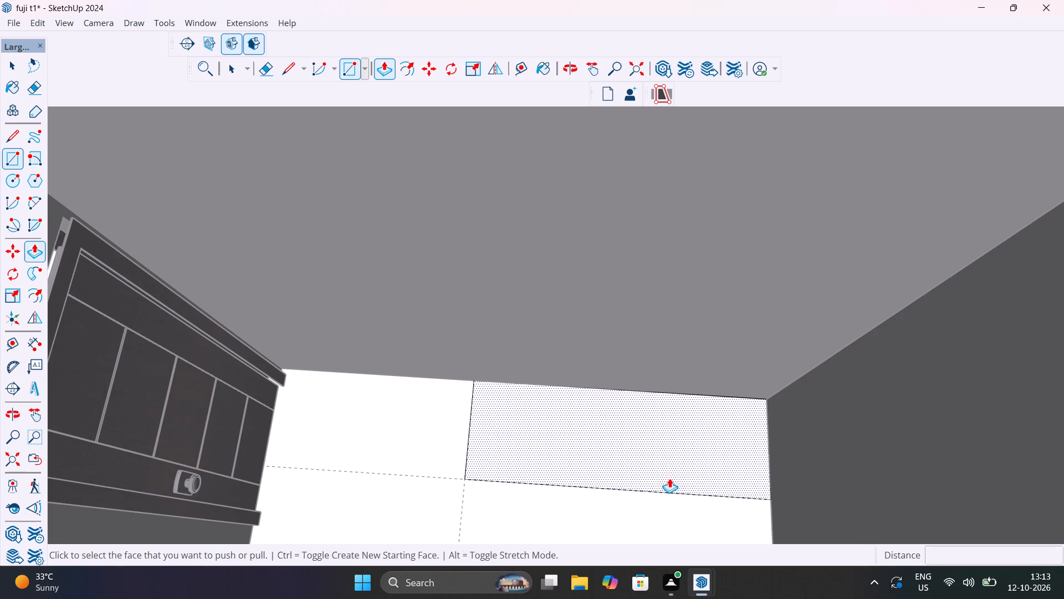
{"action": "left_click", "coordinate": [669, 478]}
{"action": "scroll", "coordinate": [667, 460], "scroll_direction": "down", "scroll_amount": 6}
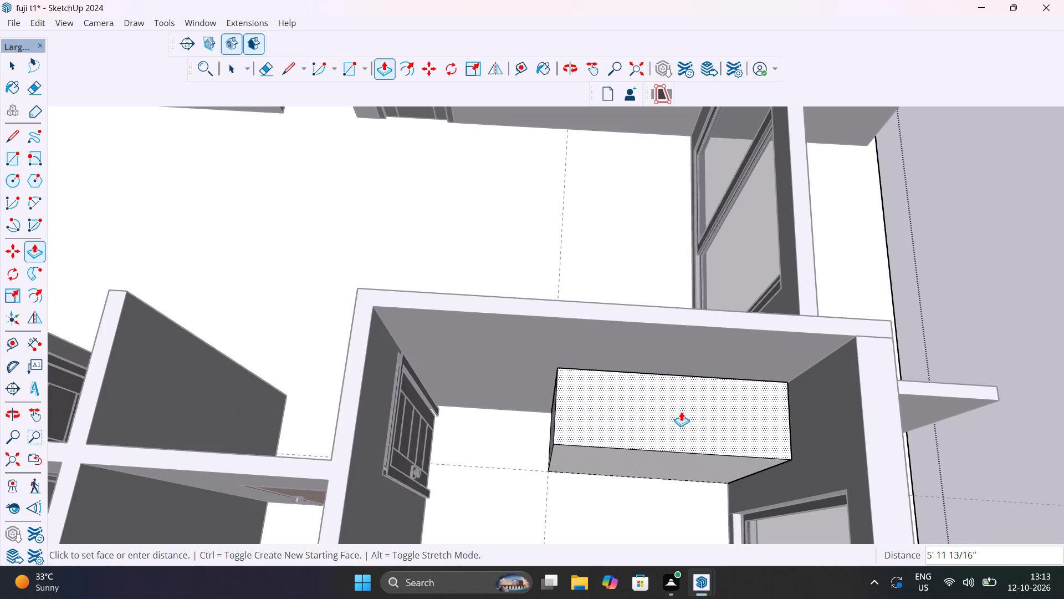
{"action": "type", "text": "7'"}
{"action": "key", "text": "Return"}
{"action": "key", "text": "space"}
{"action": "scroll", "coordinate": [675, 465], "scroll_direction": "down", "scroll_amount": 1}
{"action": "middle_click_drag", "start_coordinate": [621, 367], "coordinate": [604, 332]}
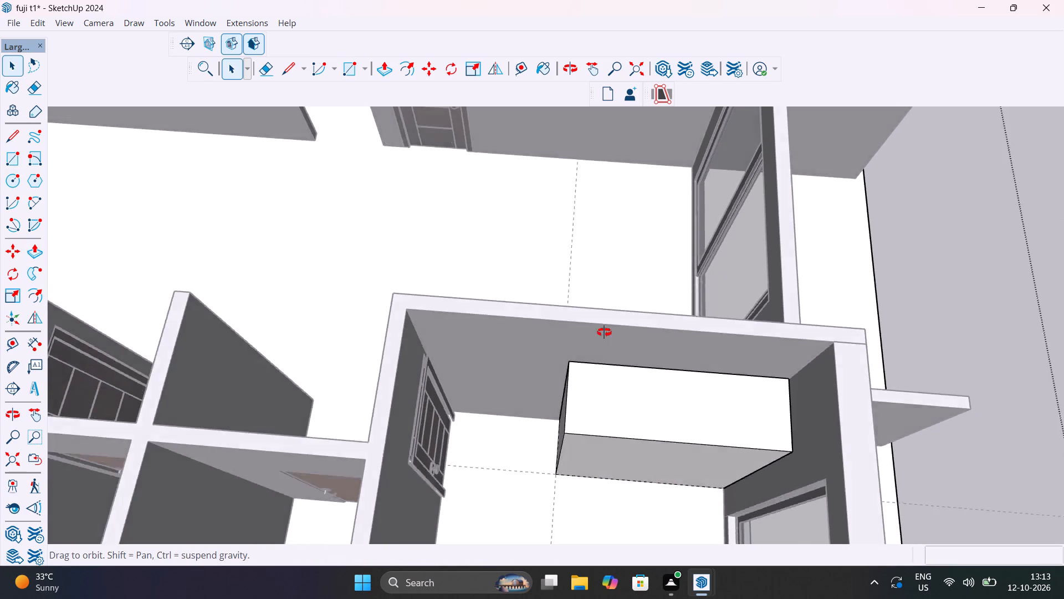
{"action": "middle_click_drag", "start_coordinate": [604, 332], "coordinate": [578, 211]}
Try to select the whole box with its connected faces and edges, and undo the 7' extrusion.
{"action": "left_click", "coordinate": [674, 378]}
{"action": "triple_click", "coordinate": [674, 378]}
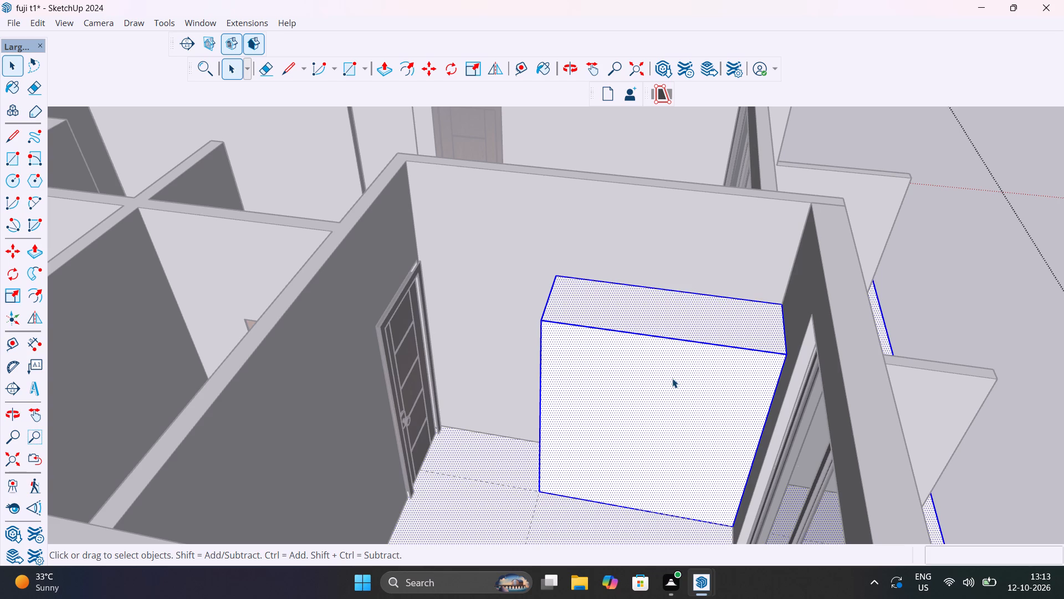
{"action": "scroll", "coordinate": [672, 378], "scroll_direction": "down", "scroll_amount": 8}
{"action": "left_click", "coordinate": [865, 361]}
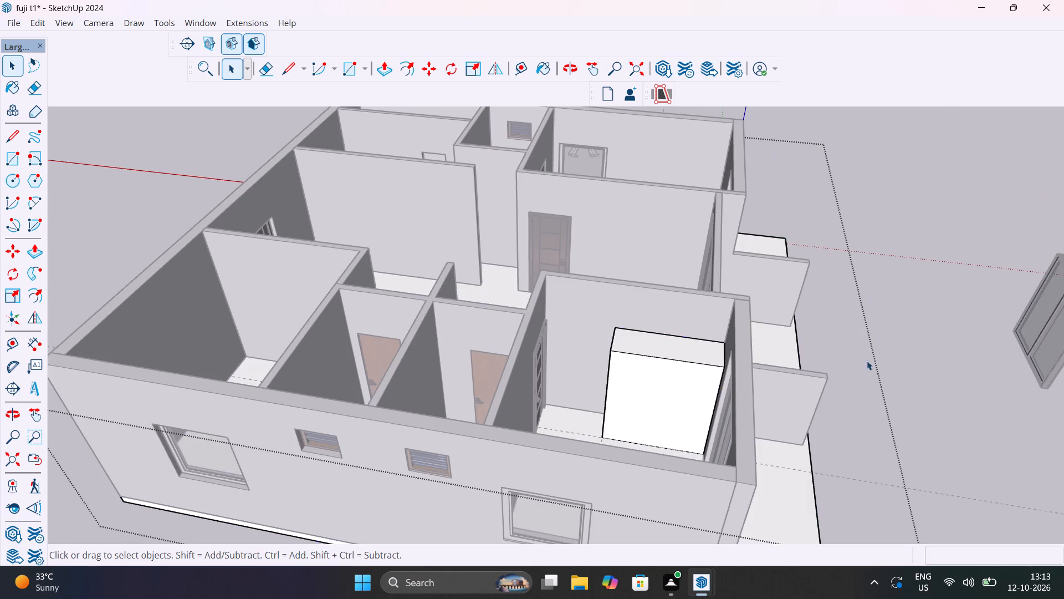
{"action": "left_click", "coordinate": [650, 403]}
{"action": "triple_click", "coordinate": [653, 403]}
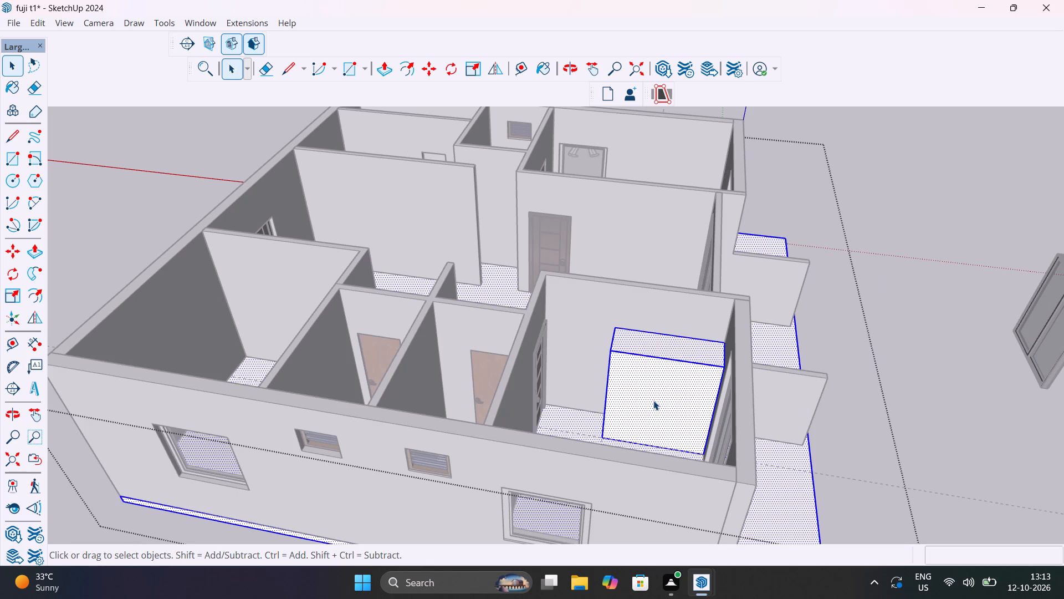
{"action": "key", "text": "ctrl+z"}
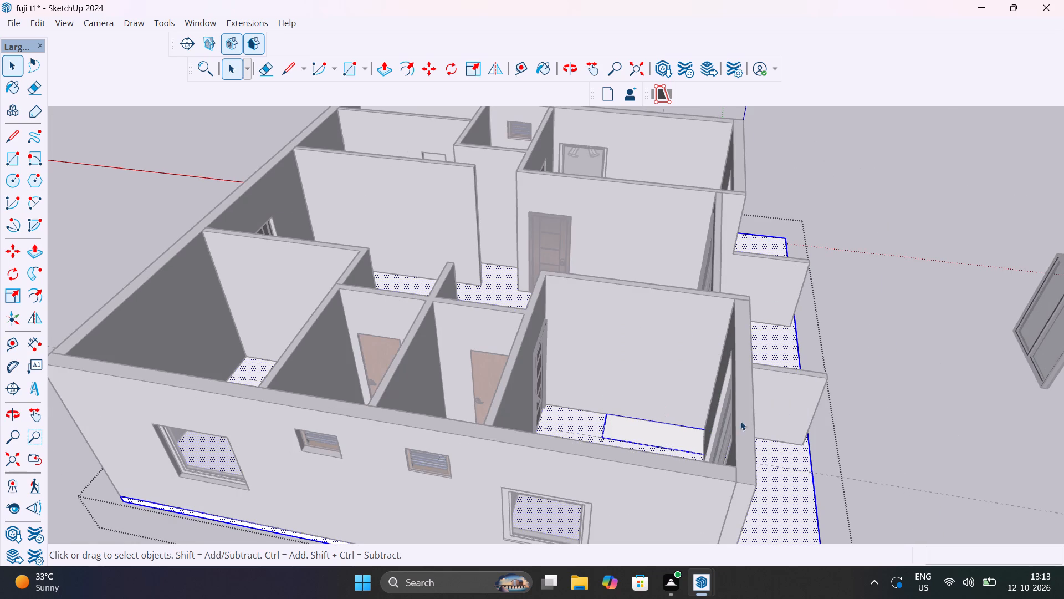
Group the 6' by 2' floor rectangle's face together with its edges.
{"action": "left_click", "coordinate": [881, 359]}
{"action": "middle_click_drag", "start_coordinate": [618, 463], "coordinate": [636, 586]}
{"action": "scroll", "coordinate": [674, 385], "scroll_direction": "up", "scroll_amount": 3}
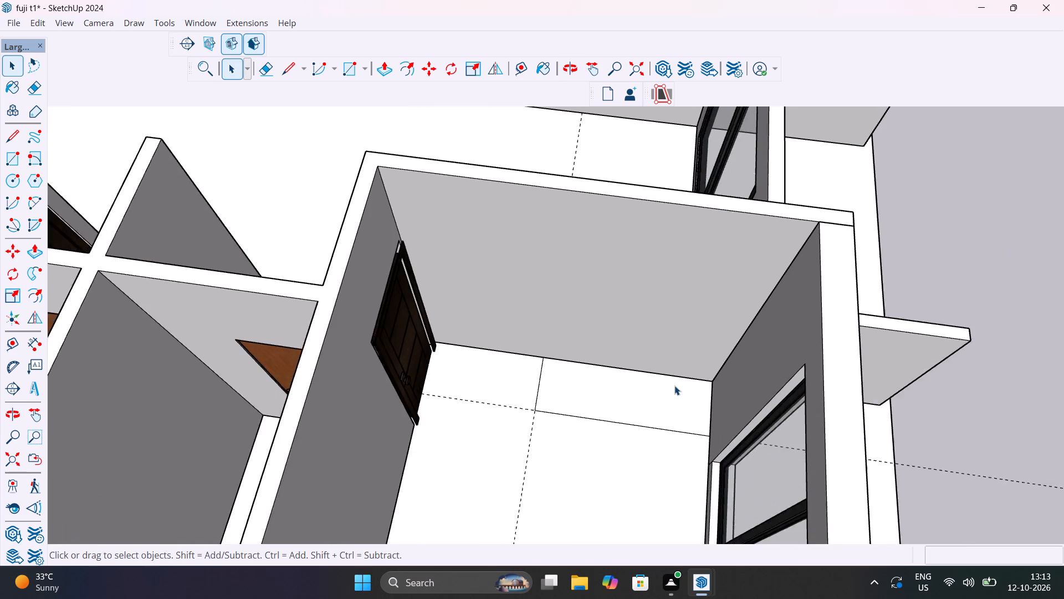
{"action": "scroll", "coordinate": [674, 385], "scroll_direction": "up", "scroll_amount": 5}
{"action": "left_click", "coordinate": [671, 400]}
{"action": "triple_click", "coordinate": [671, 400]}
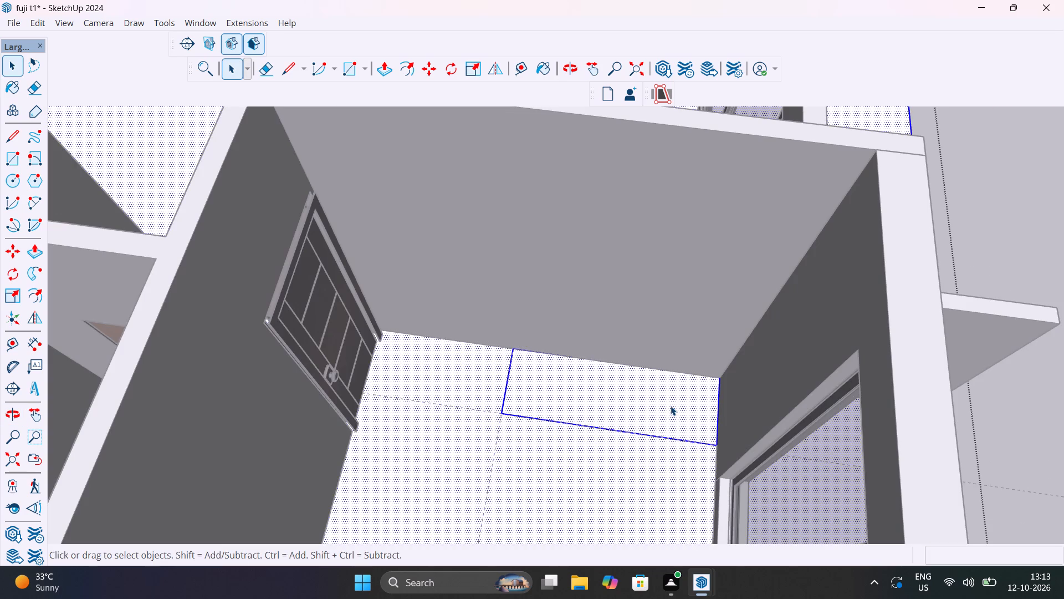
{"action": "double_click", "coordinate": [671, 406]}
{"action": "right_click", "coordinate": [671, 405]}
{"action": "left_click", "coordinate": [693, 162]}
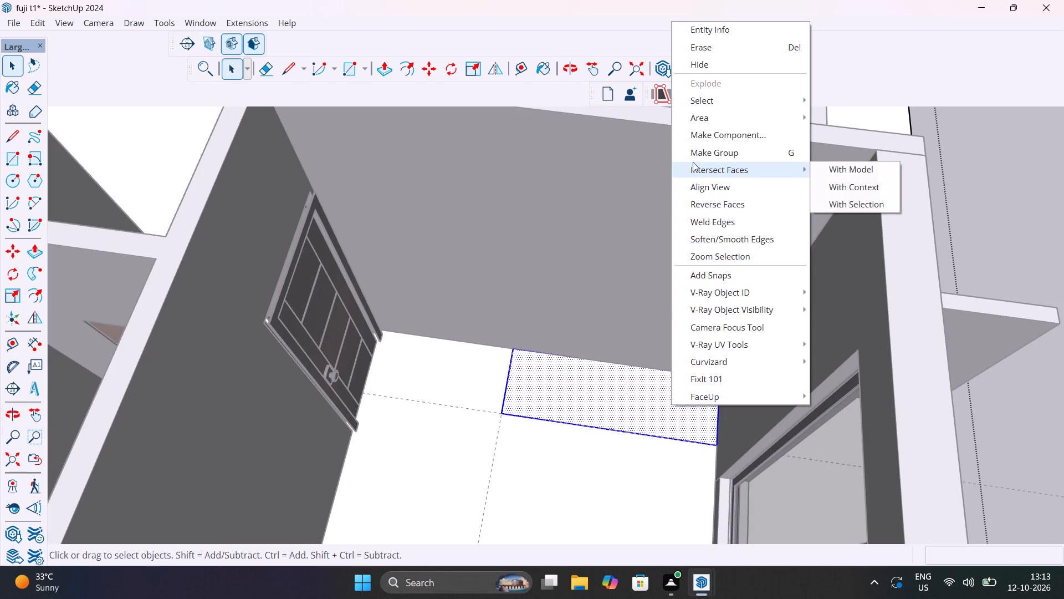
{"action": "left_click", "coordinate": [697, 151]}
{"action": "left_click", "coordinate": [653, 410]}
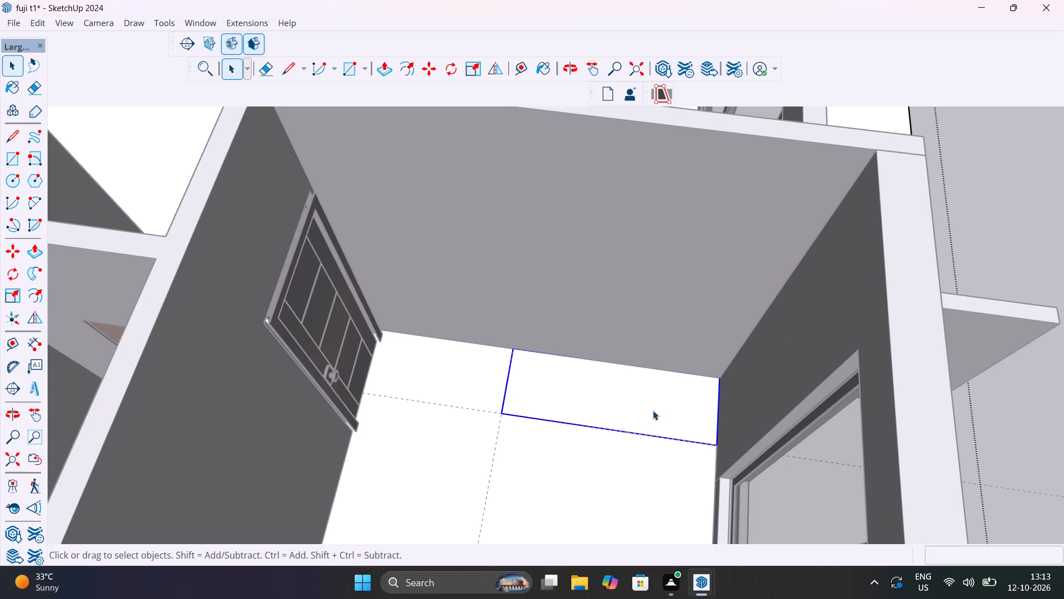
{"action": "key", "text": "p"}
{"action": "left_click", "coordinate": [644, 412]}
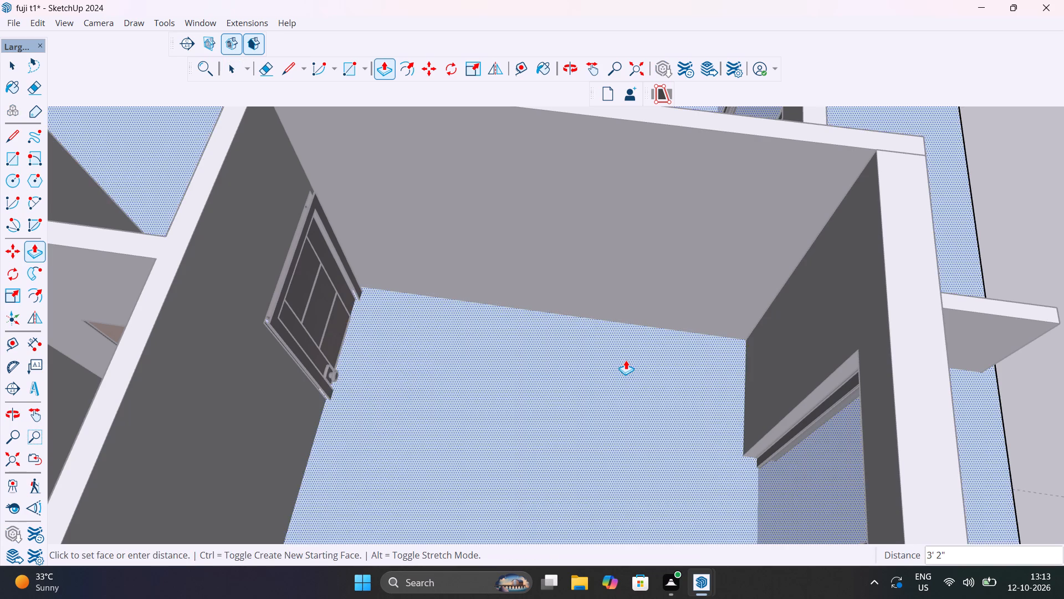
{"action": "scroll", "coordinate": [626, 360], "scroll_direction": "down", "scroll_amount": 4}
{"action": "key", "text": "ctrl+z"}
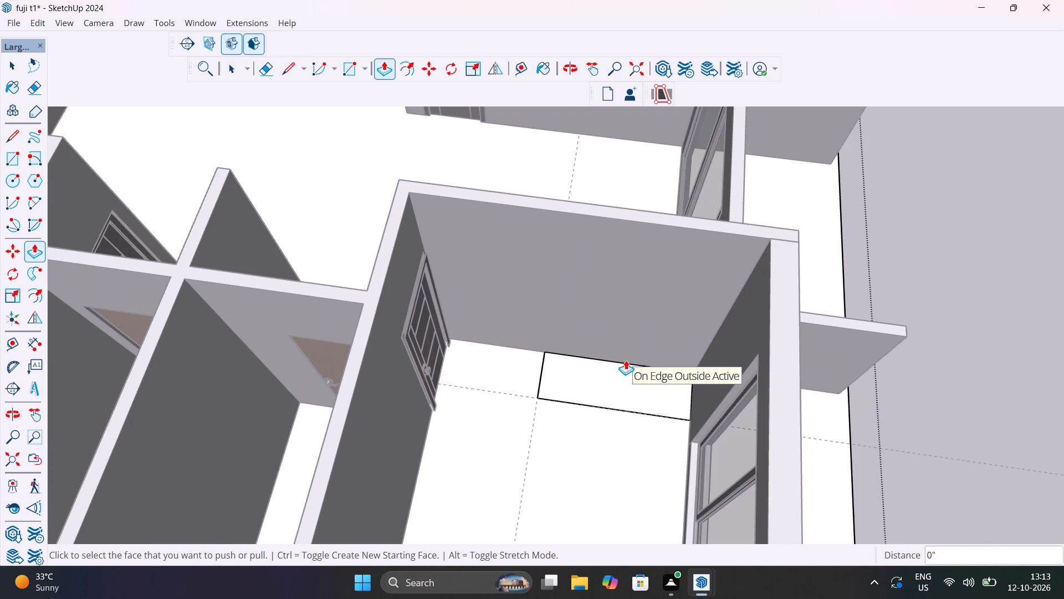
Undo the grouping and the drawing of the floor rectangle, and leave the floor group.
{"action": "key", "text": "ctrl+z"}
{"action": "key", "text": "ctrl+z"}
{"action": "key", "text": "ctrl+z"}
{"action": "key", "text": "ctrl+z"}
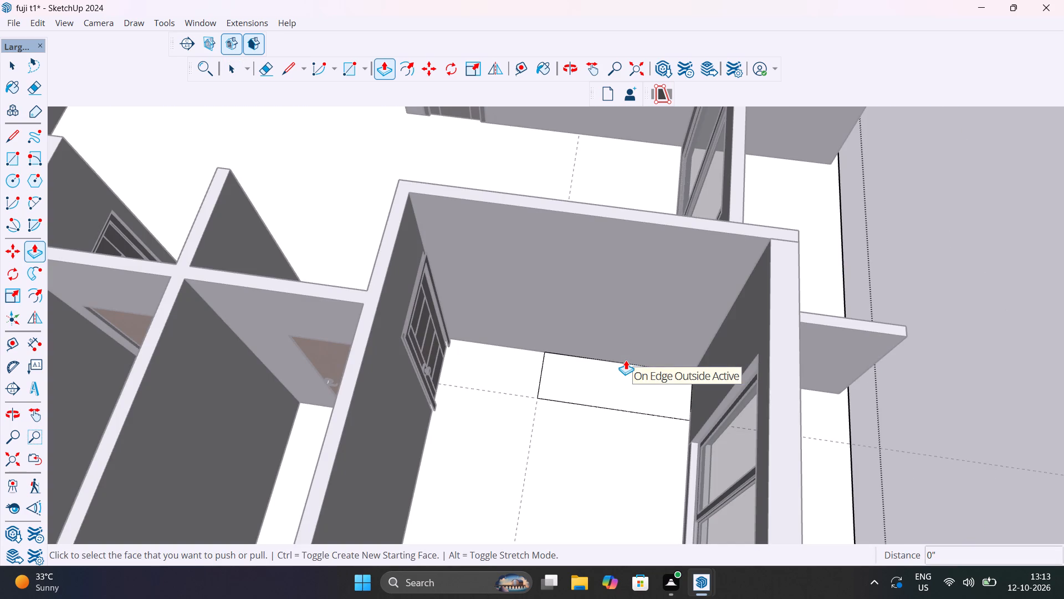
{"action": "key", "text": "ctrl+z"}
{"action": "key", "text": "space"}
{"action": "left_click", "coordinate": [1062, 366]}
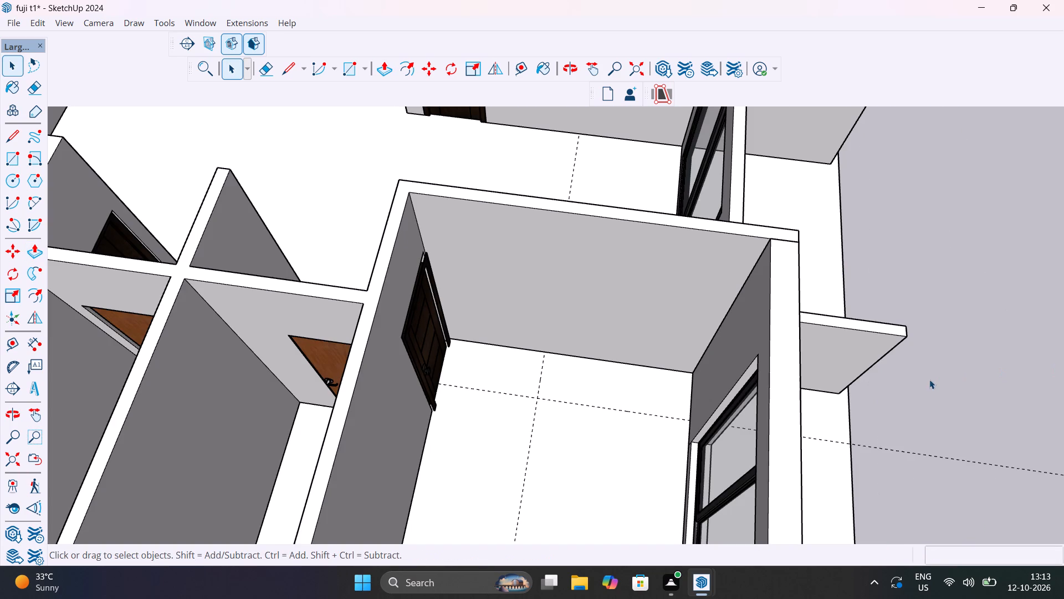
Inside the floor group, draw a 6' by 2' rectangle along the blank wall, using the guides as its limits.
{"action": "scroll", "coordinate": [586, 380], "scroll_direction": "up", "scroll_amount": 4}
{"action": "left_click", "coordinate": [585, 386]}
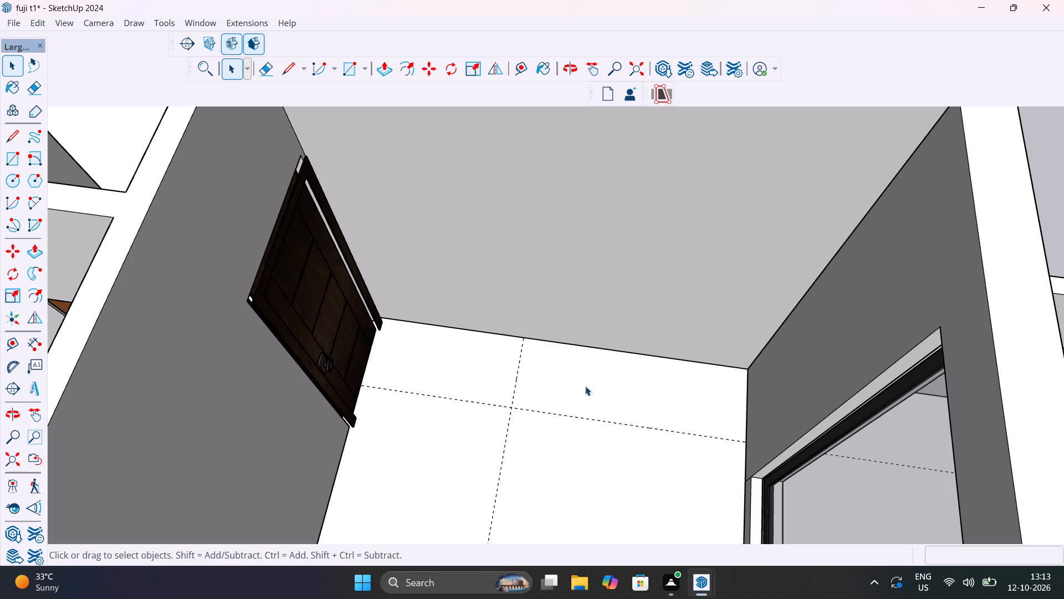
{"action": "double_click", "coordinate": [585, 386]}
{"action": "key", "text": "r"}
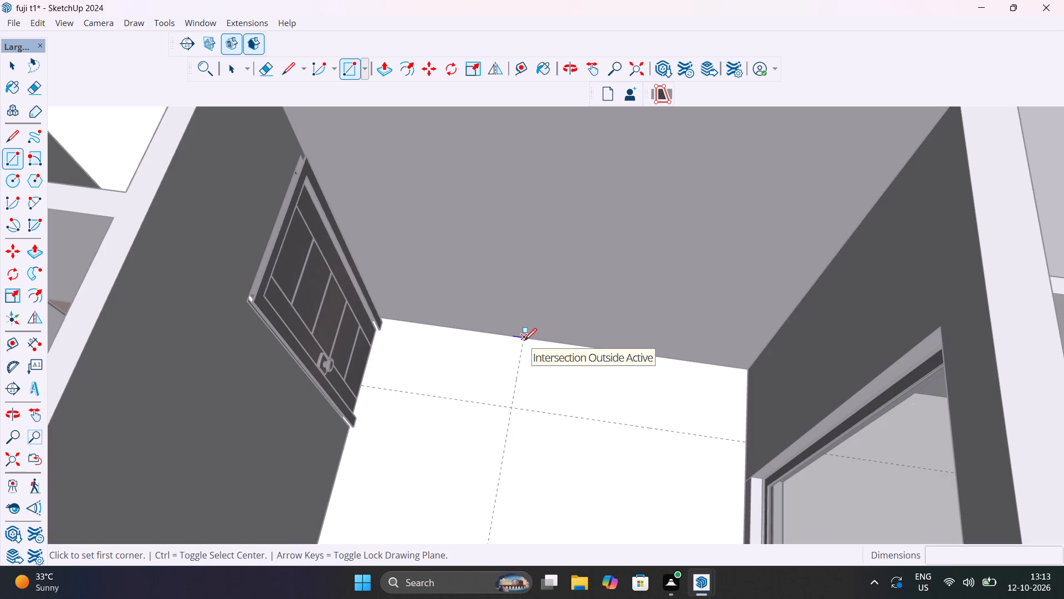
{"action": "left_click", "coordinate": [524, 341]}
{"action": "left_click", "coordinate": [744, 439]}
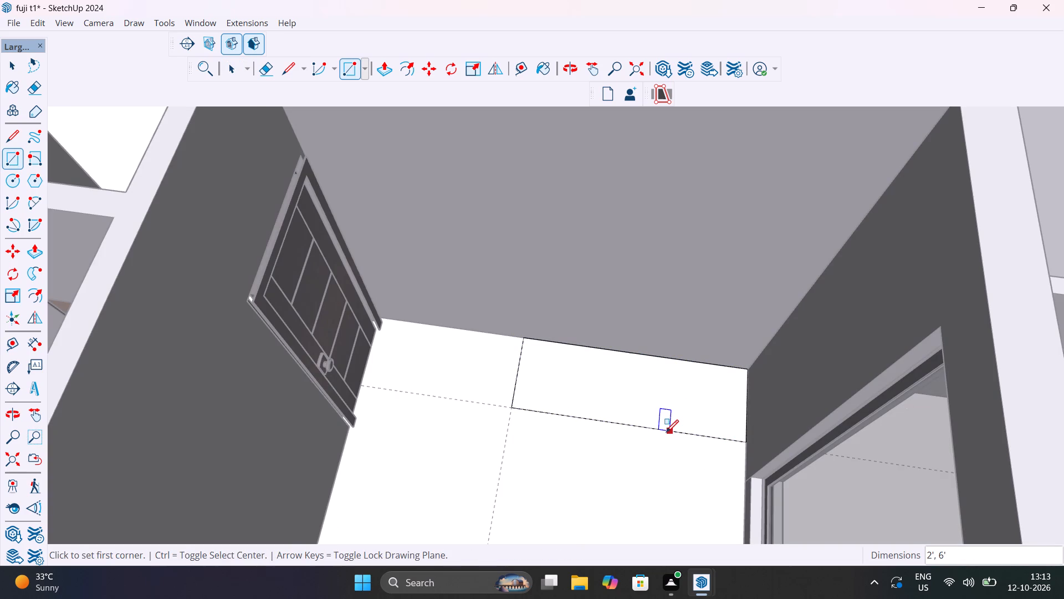
Group the new floor rectangle's face together with its edges.
{"action": "key", "text": "p"}
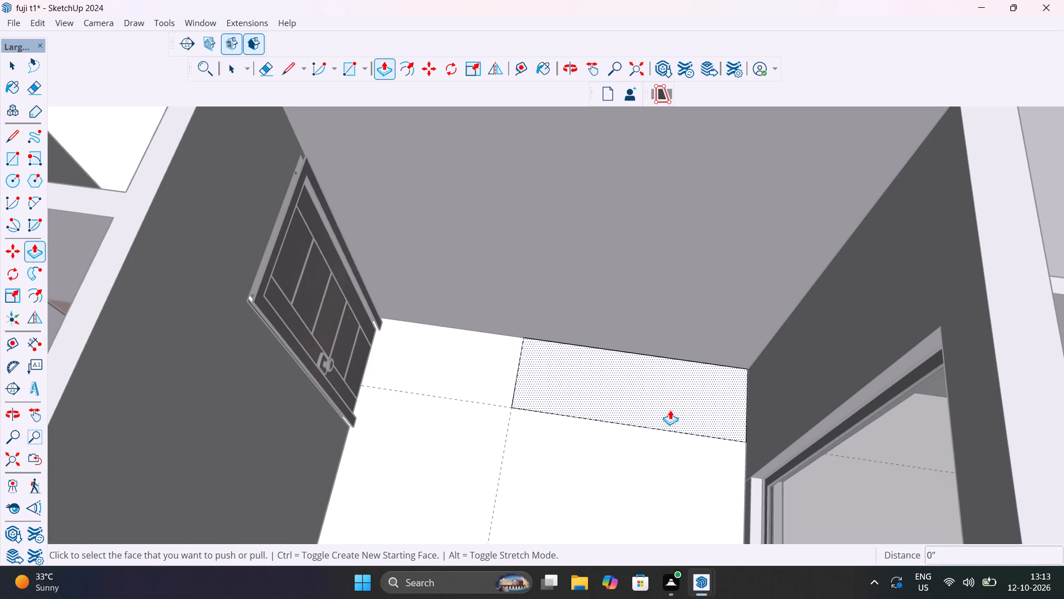
{"action": "key", "text": "space"}
{"action": "double_click", "coordinate": [670, 407]}
{"action": "right_click", "coordinate": [670, 407]}
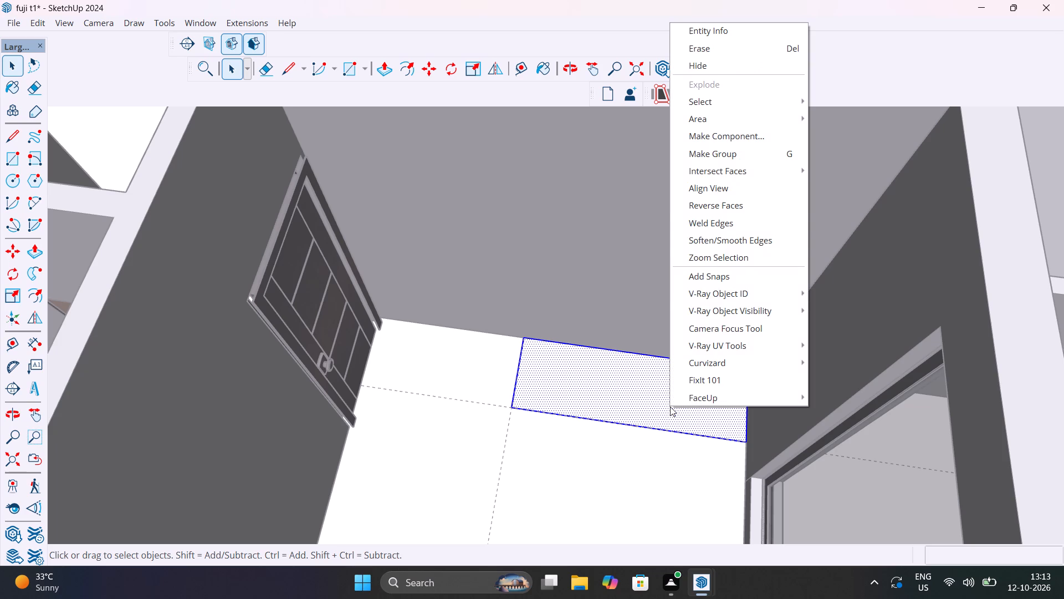
{"action": "left_click", "coordinate": [694, 150]}
Inside the new group, Push/Pull the rectangle up 7' into a box, and leave the group.
{"action": "left_click", "coordinate": [650, 408]}
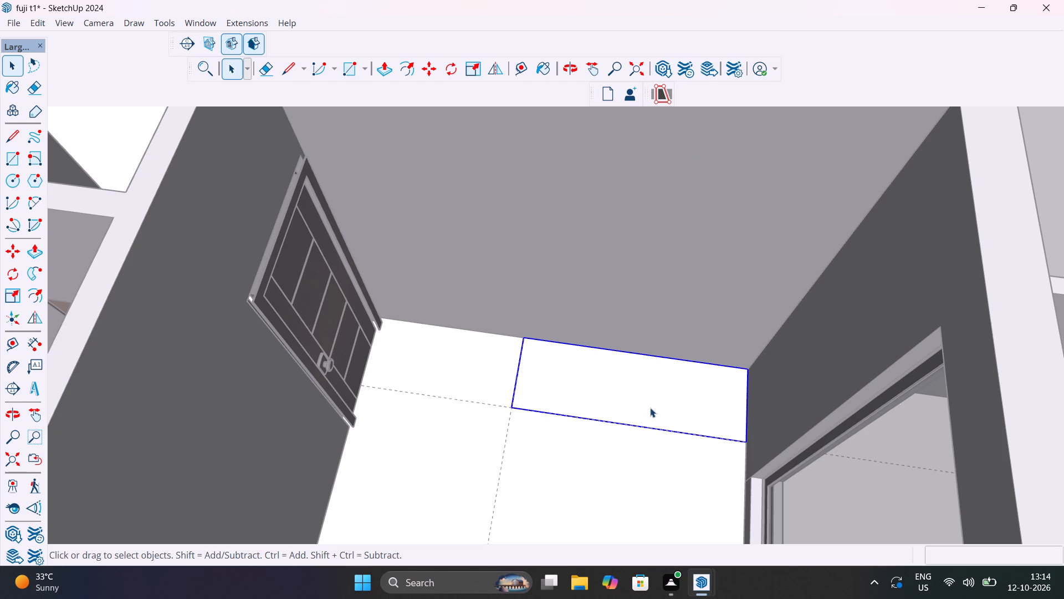
{"action": "double_click", "coordinate": [650, 408]}
{"action": "key", "text": "p"}
{"action": "left_click", "coordinate": [650, 408]}
{"action": "scroll", "coordinate": [663, 372], "scroll_direction": "down", "scroll_amount": 3}
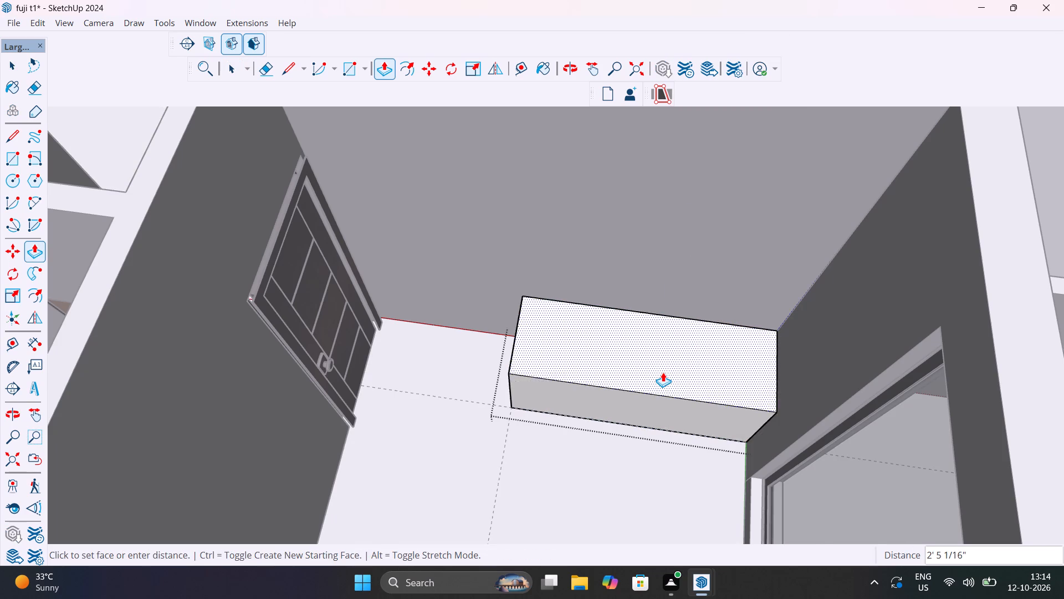
{"action": "scroll", "coordinate": [663, 372], "scroll_direction": "down", "scroll_amount": 4}
{"action": "type", "text": "7'"}
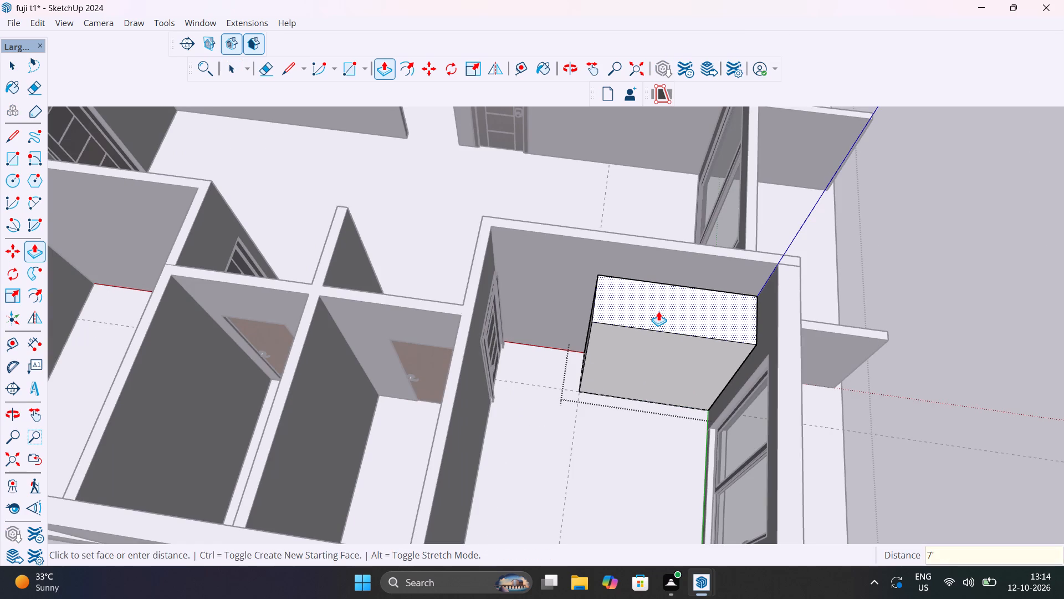
{"action": "key", "text": "Return"}
{"action": "key", "text": "space"}
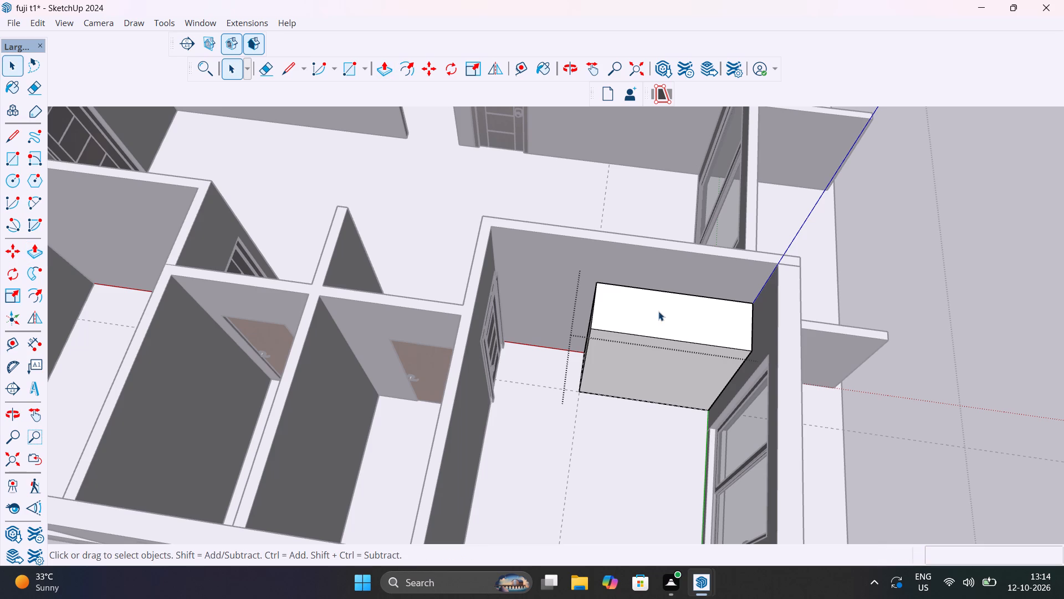
{"action": "left_click", "coordinate": [976, 314]}
{"action": "scroll", "coordinate": [776, 400], "scroll_direction": "down", "scroll_amount": 1}
{"action": "middle_click_drag", "start_coordinate": [776, 400], "coordinate": [713, 216]}
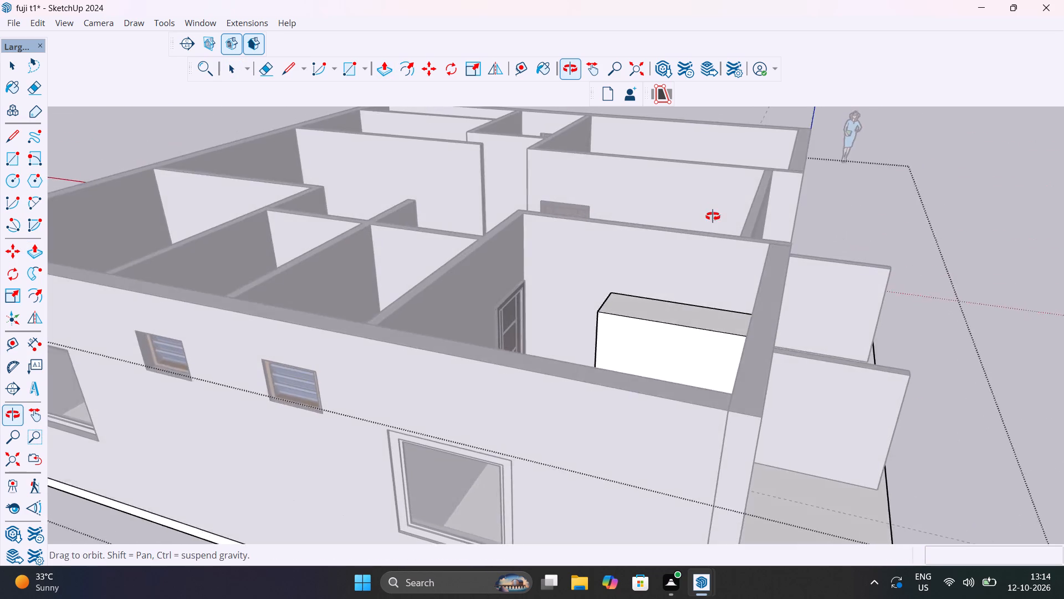
Undo the 7' box, its grouping and the 6' by 2' rectangle drawn inside the floor group.
{"action": "middle_click_drag", "start_coordinate": [713, 216], "coordinate": [761, 192]}
{"action": "left_click", "coordinate": [964, 261]}
{"action": "scroll", "coordinate": [724, 316], "scroll_direction": "up", "scroll_amount": 5}
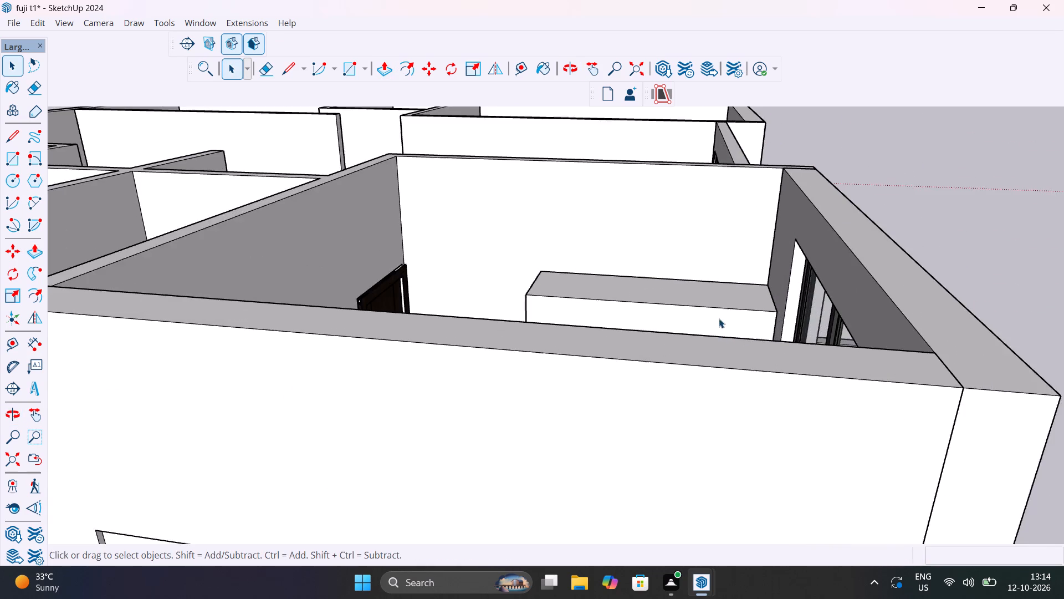
{"action": "scroll", "coordinate": [655, 361], "scroll_direction": "up", "scroll_amount": 1}
{"action": "middle_click_drag", "start_coordinate": [659, 362], "coordinate": [673, 465]}
{"action": "scroll", "coordinate": [673, 449], "scroll_direction": "down", "scroll_amount": 8}
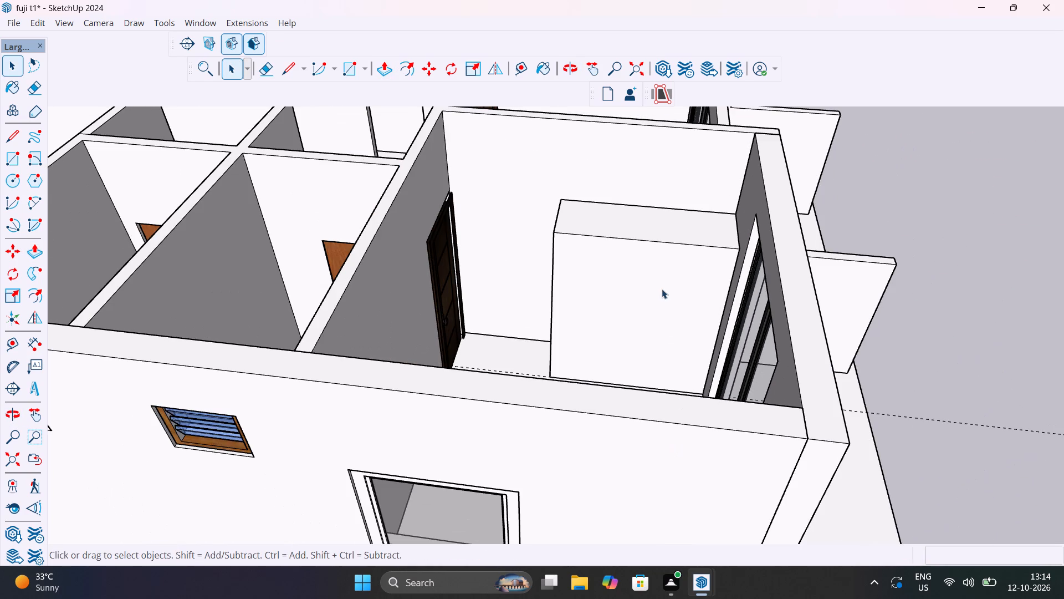
{"action": "left_click", "coordinate": [662, 289]}
{"action": "scroll", "coordinate": [658, 303], "scroll_direction": "up", "scroll_amount": 4}
{"action": "scroll", "coordinate": [658, 303], "scroll_direction": "down", "scroll_amount": 13}
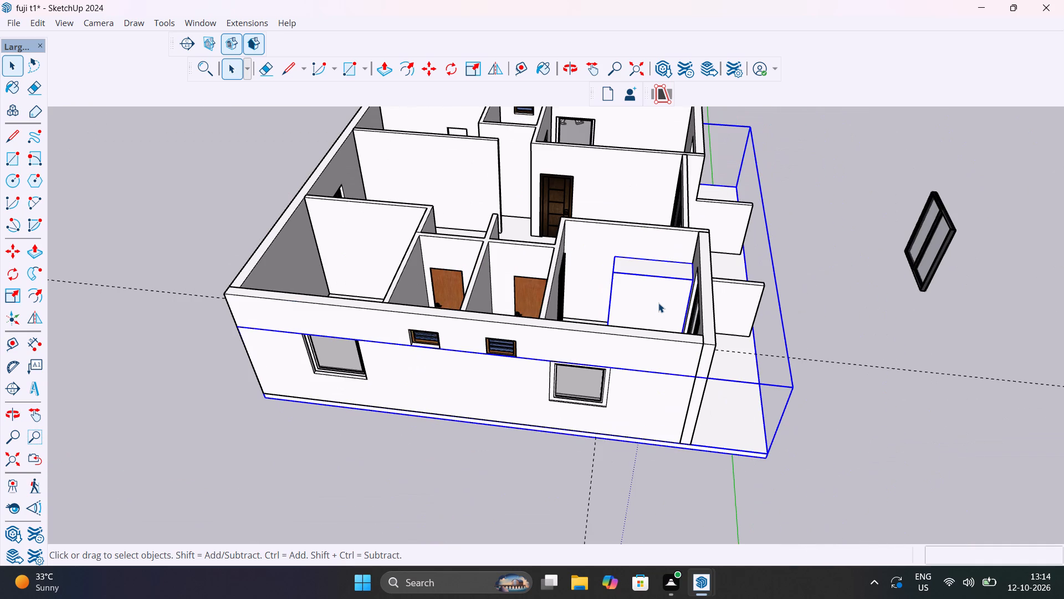
{"action": "scroll", "coordinate": [658, 303], "scroll_direction": "up", "scroll_amount": 1}
{"action": "key", "text": "ctrl+z"}
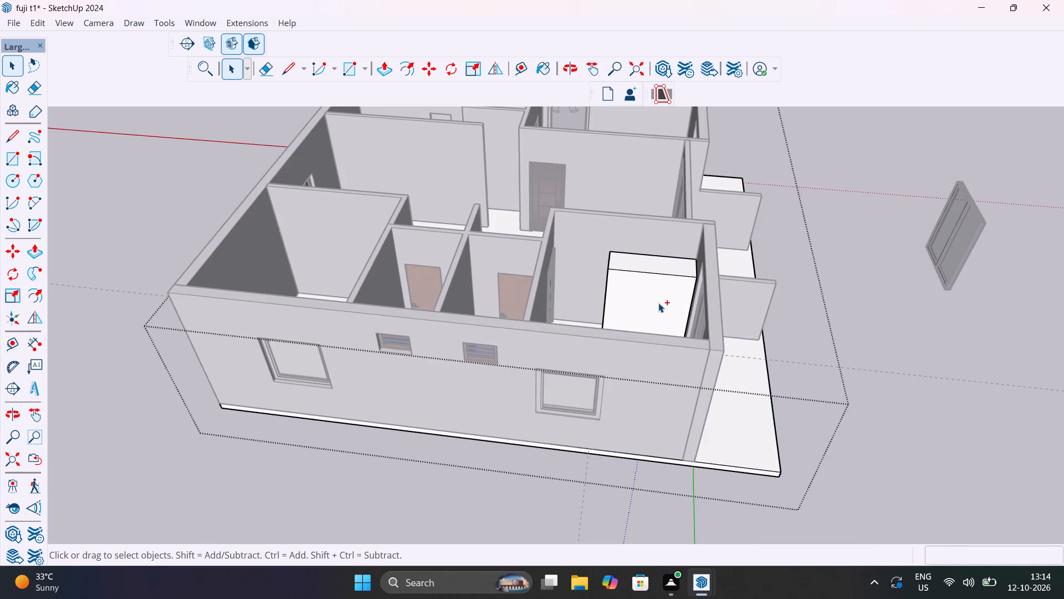
{"action": "key", "text": "ctrl+z"}
{"action": "key", "text": "ctrl+z"}
{"action": "key", "text": "ctrl+z"}
{"action": "key", "text": "ctrl+z"}
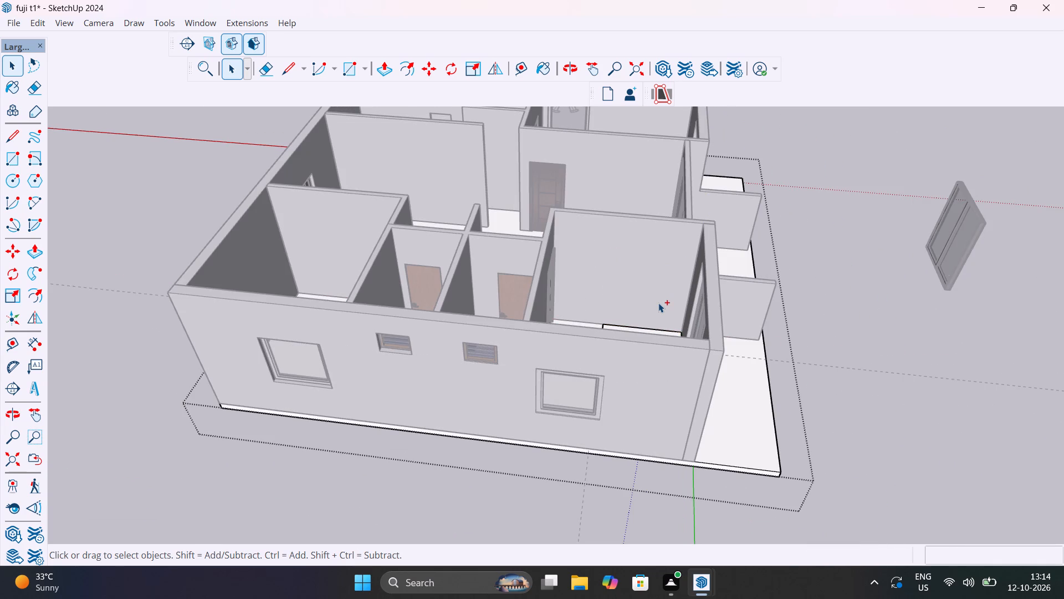
{"action": "key", "text": "ctrl+z"}
{"action": "key", "text": "ctrl+z"}
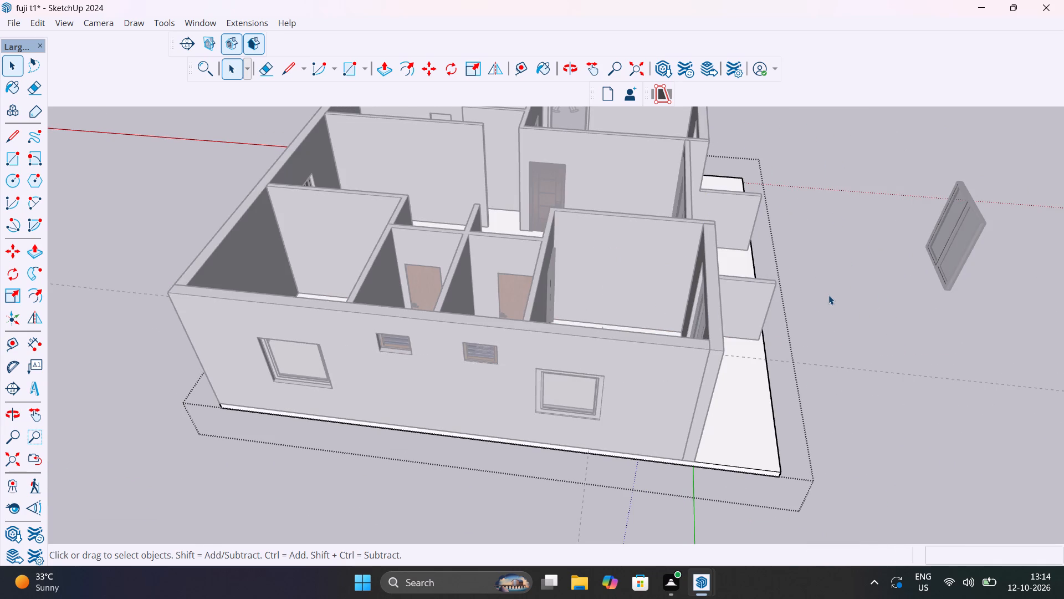
Outside the floor group, draw a 6' by 2' rectangle on the corner room's floor along the blank wall, bounded by the guides.
{"action": "left_click", "coordinate": [828, 295]}
{"action": "scroll", "coordinate": [830, 291], "scroll_direction": "up", "scroll_amount": 5}
{"action": "scroll", "coordinate": [469, 368], "scroll_direction": "up", "scroll_amount": 1}
{"action": "middle_click_drag", "start_coordinate": [469, 368], "coordinate": [499, 476]}
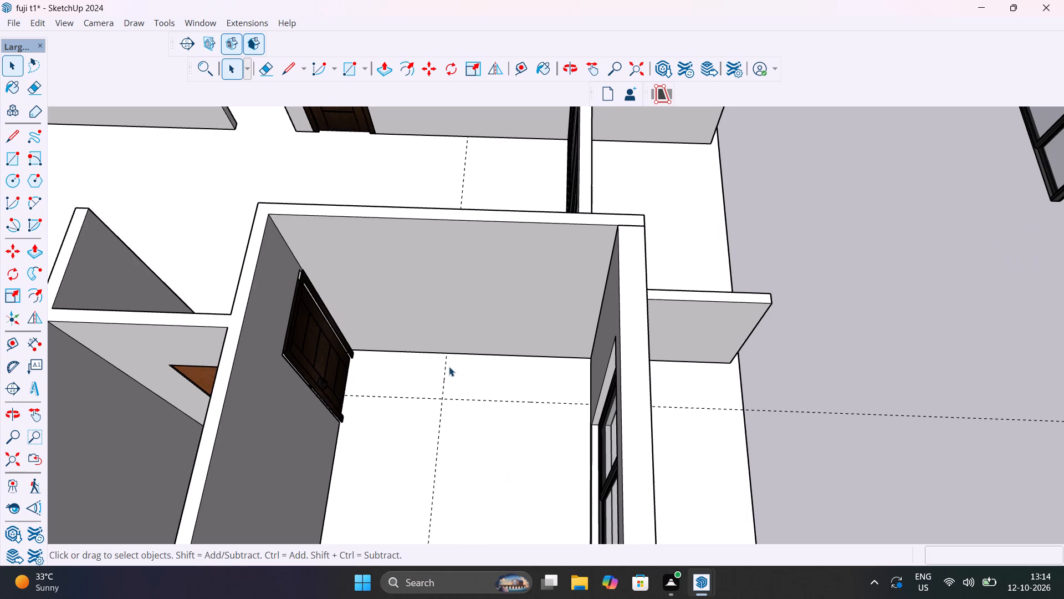
{"action": "key", "text": "r"}
{"action": "left_click", "coordinate": [444, 356]}
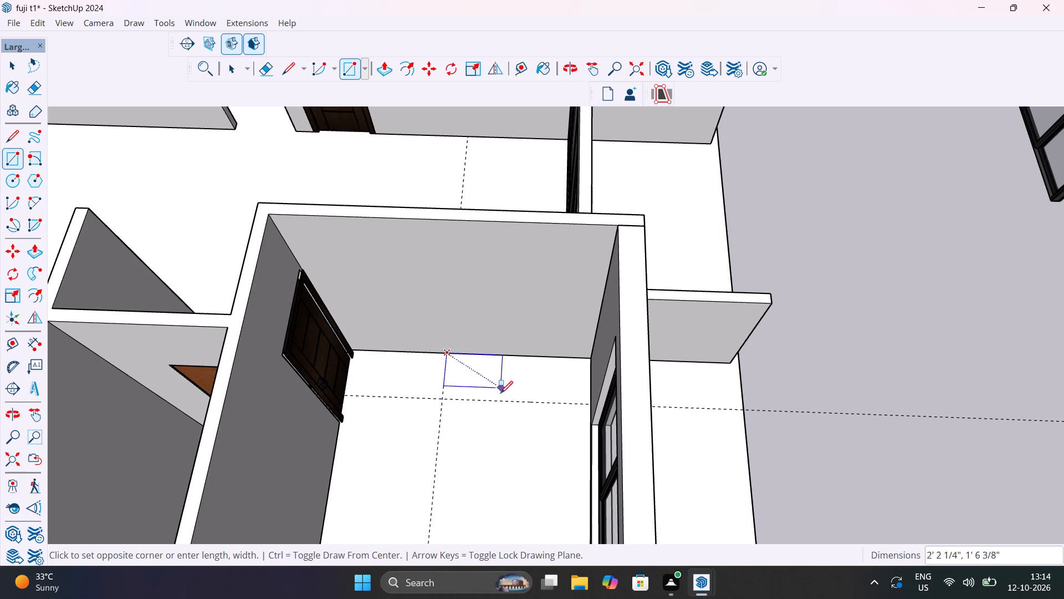
{"action": "left_click", "coordinate": [589, 402]}
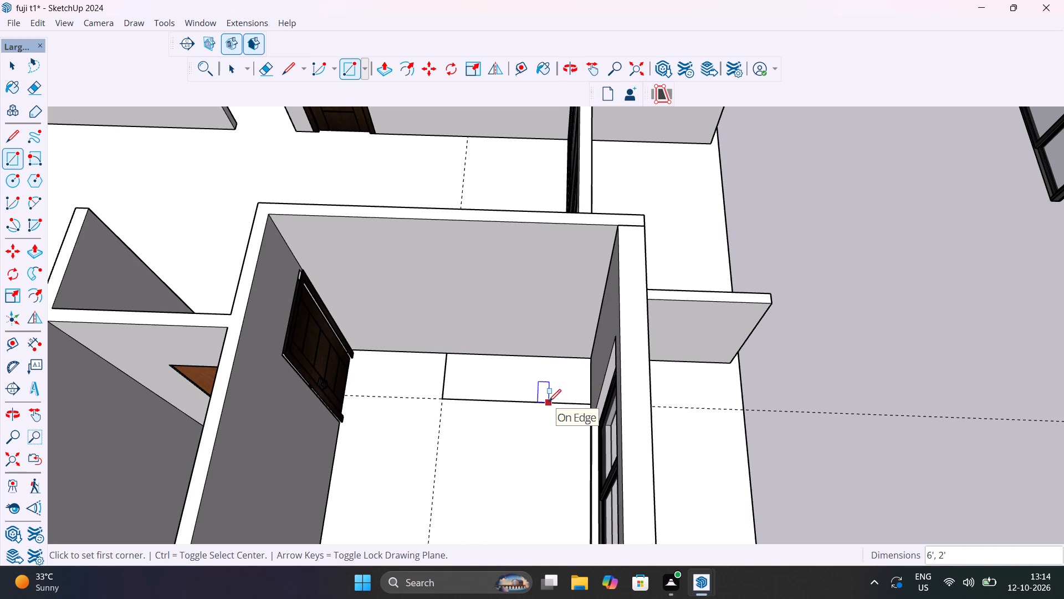
Push/Pull the new floor rectangle up 7' into a box.
{"action": "key", "text": "p"}
{"action": "left_click", "coordinate": [521, 379]}
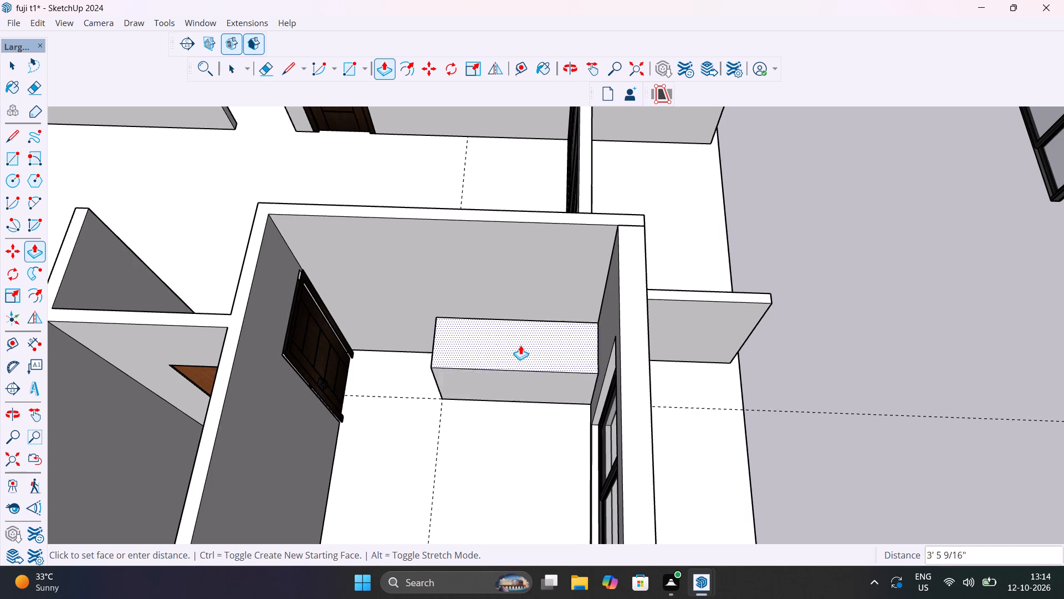
{"action": "scroll", "coordinate": [520, 345], "scroll_direction": "down", "scroll_amount": 7}
{"action": "type", "text": "7'"}
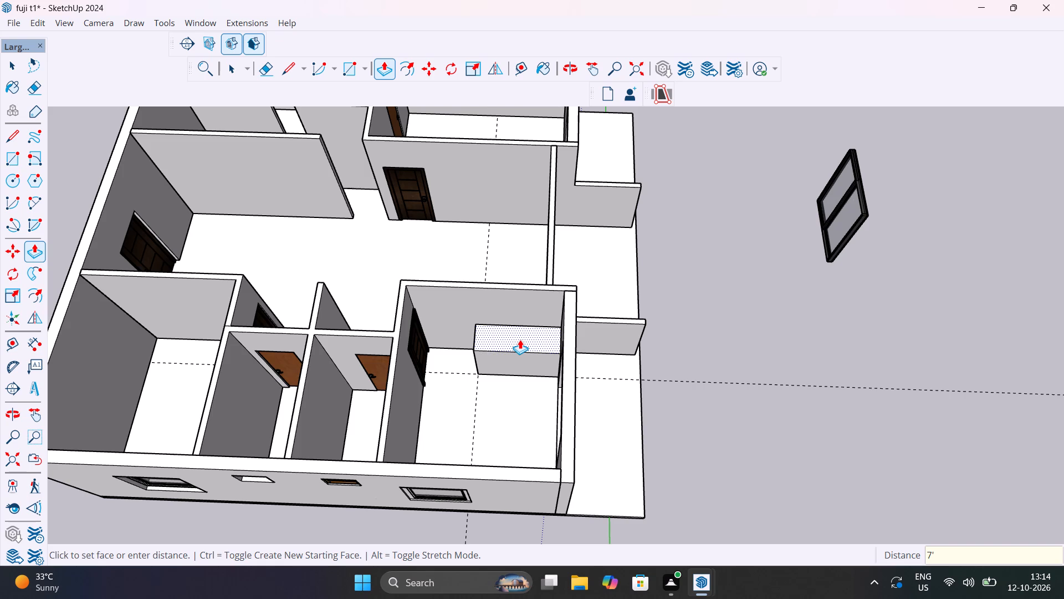
{"action": "key", "text": "Return"}
{"action": "key", "text": "space"}
Group all faces and edges of the new 7' high box.
{"action": "scroll", "coordinate": [519, 340], "scroll_direction": "up", "scroll_amount": 10}
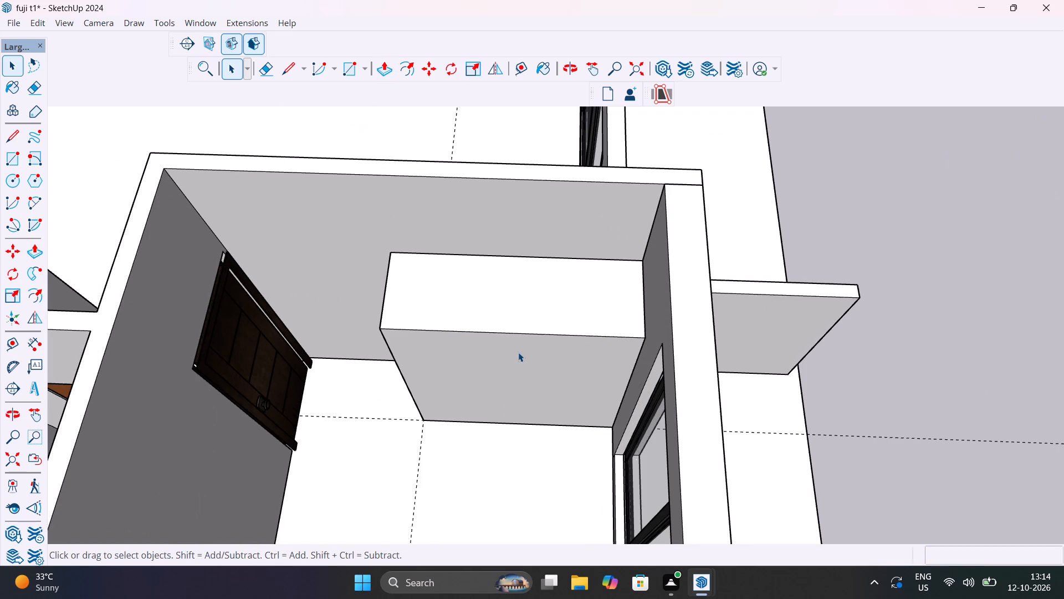
{"action": "triple_click", "coordinate": [518, 352]}
{"action": "right_click", "coordinate": [518, 352]}
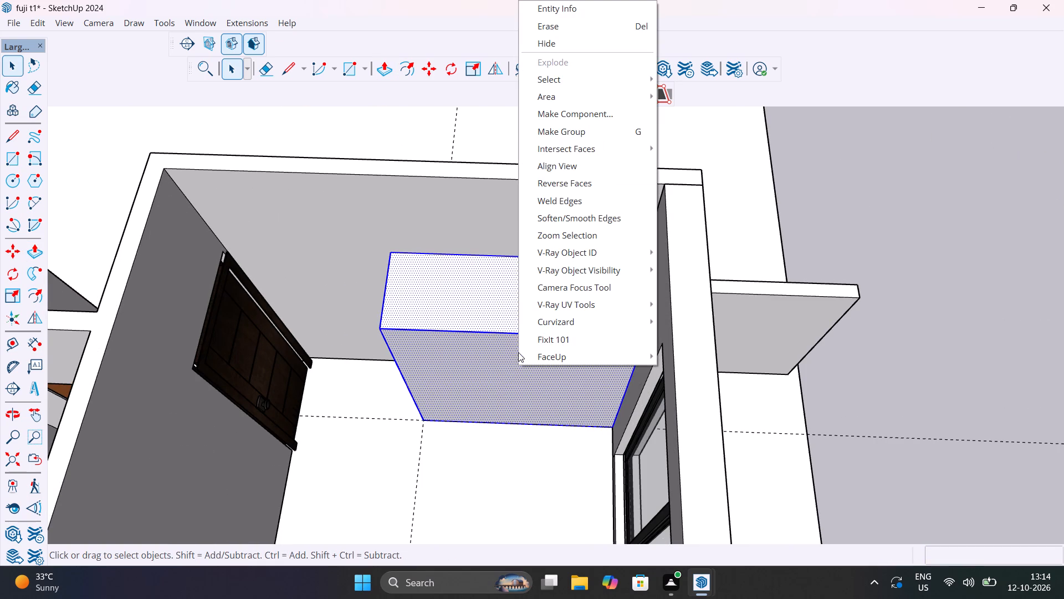
{"action": "left_click", "coordinate": [558, 135]}
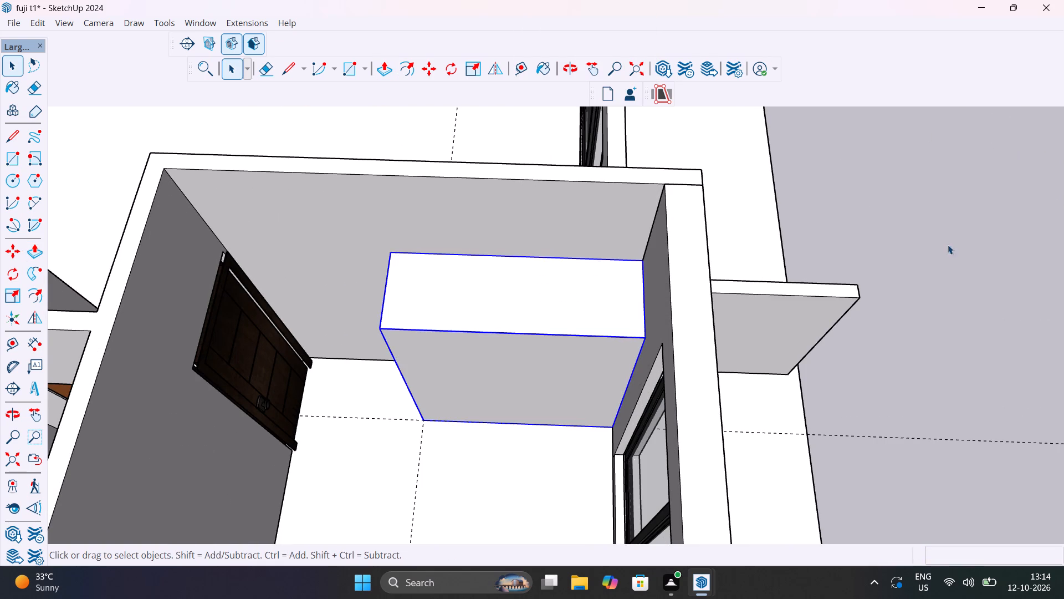
{"action": "left_click", "coordinate": [948, 245]}
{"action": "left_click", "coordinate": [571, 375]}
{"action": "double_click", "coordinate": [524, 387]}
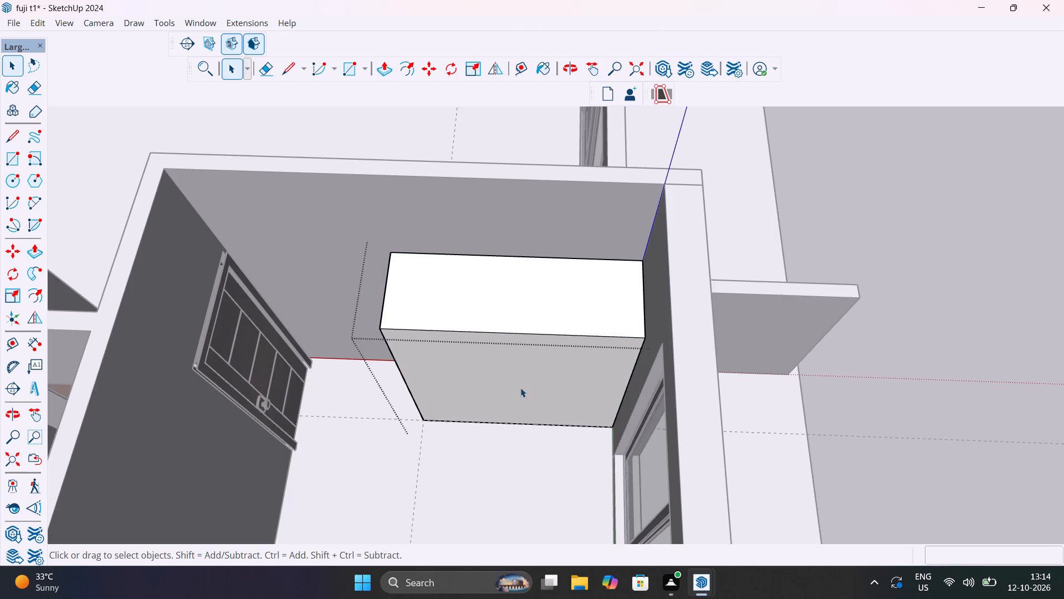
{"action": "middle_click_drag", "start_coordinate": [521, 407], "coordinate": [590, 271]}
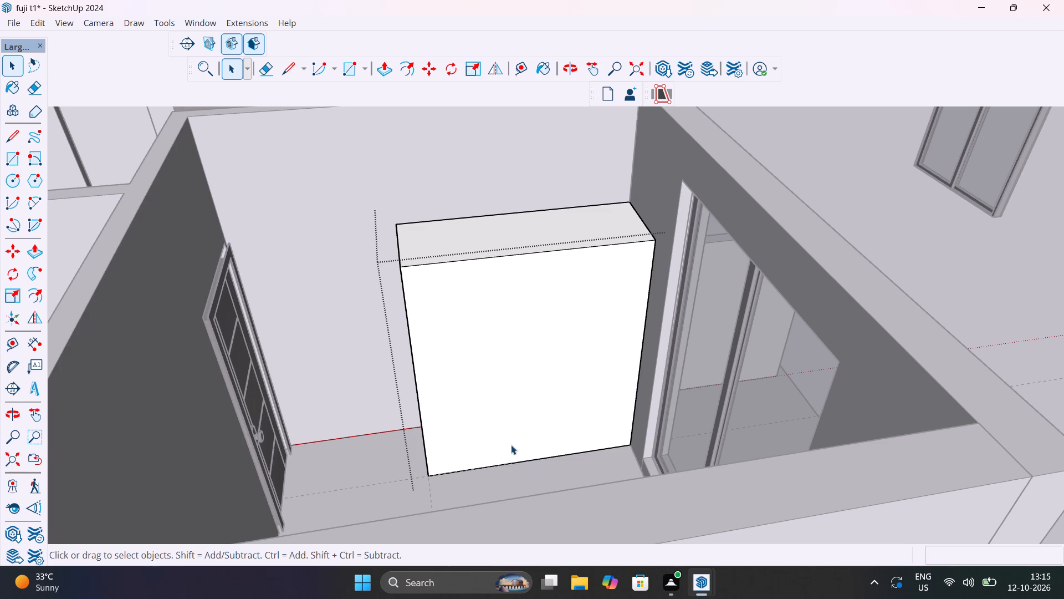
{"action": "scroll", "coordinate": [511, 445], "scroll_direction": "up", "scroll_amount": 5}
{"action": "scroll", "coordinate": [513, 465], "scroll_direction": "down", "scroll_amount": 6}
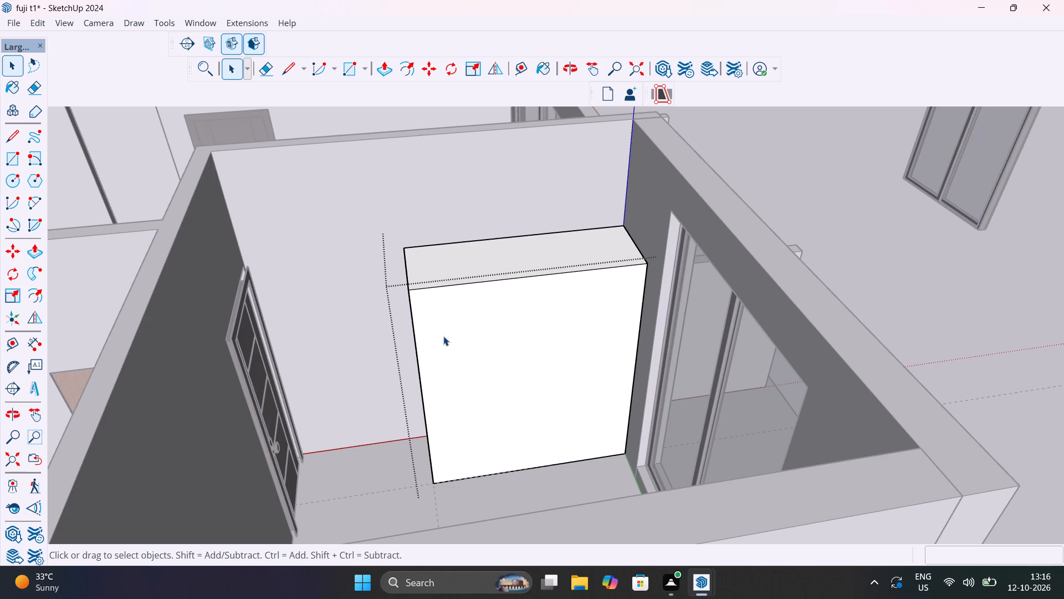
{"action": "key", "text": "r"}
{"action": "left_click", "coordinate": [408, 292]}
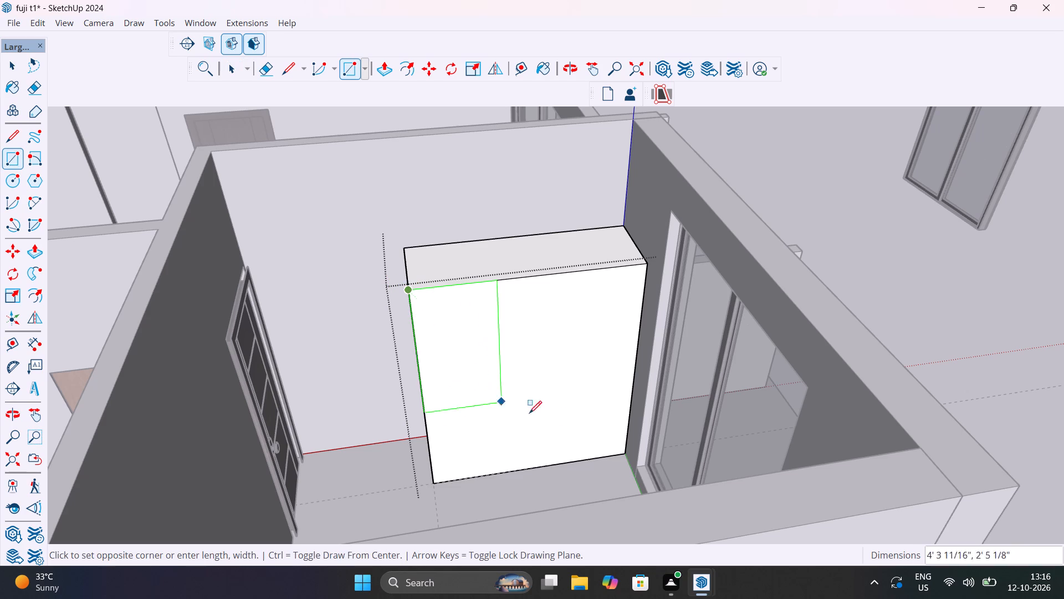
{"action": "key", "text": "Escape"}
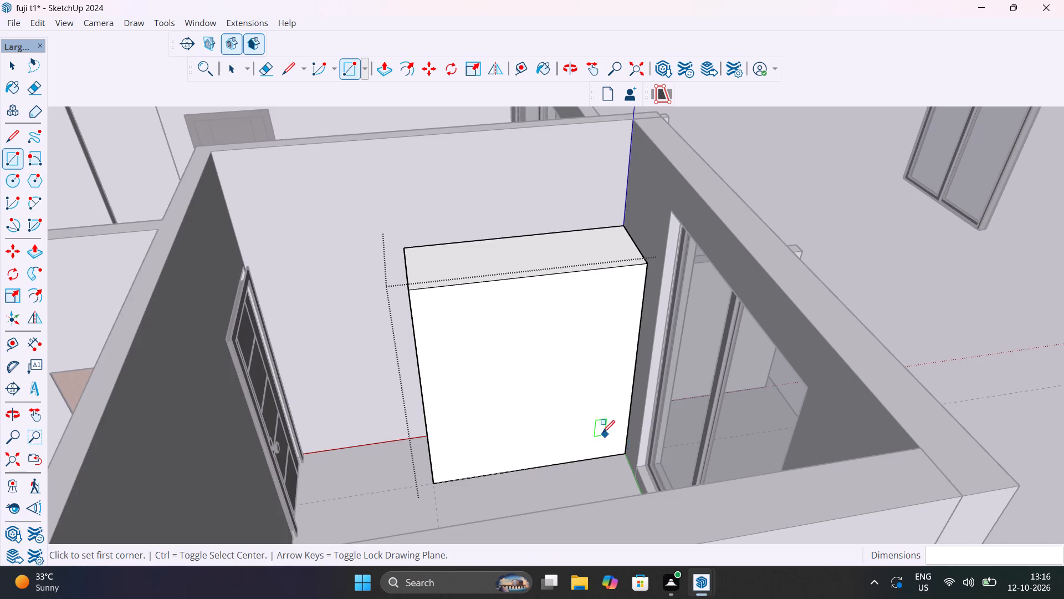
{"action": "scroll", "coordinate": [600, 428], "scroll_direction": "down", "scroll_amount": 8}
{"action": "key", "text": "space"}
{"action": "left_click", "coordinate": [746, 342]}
Draw a 7' by 6' rectangle over the box's whole front face, outside the box group.
{"action": "scroll", "coordinate": [550, 394], "scroll_direction": "up", "scroll_amount": 9}
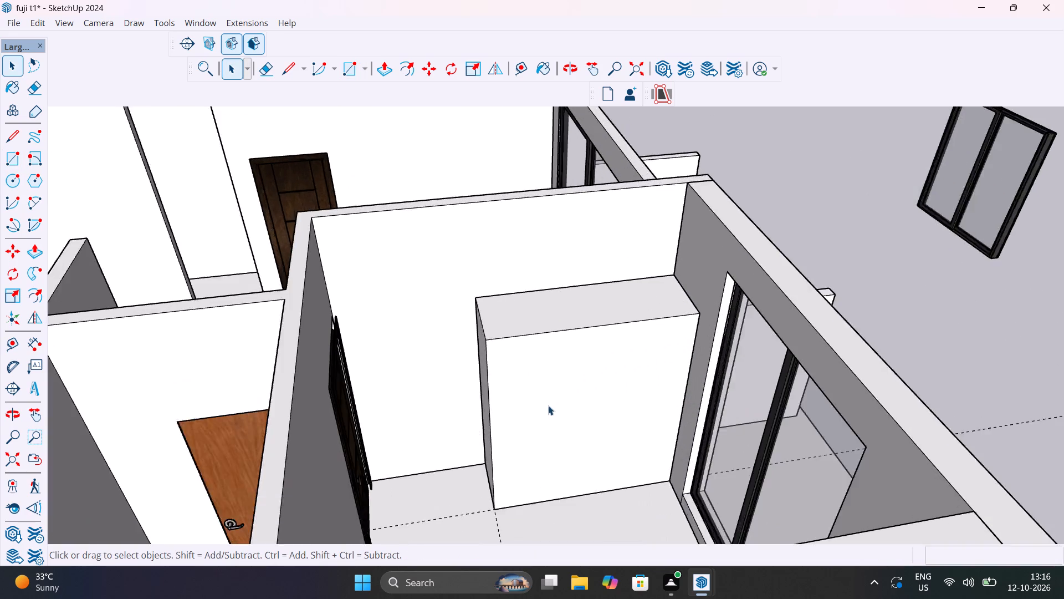
{"action": "key", "text": "r"}
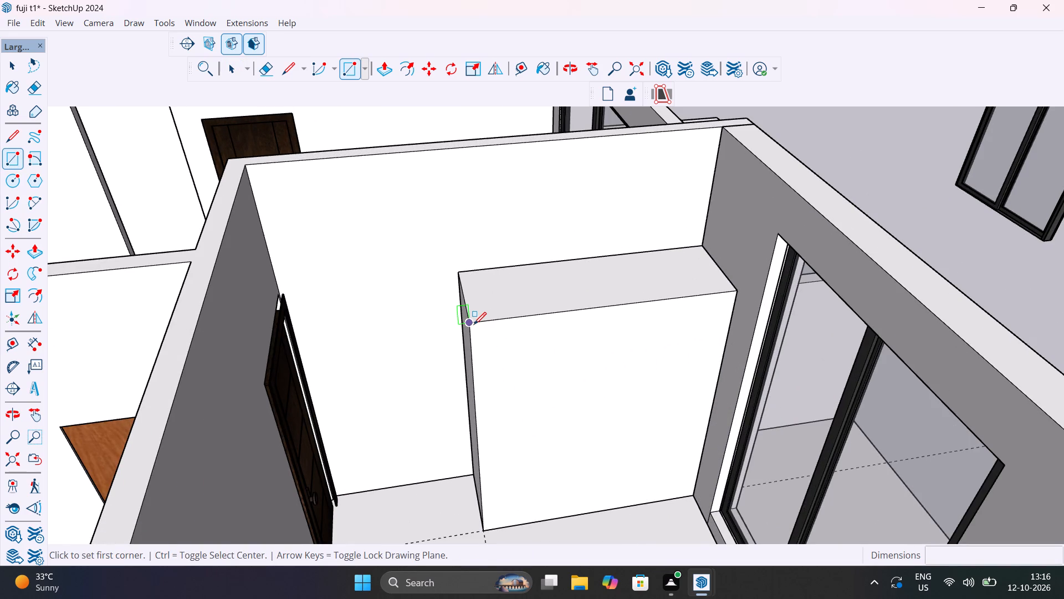
{"action": "left_click", "coordinate": [474, 324]}
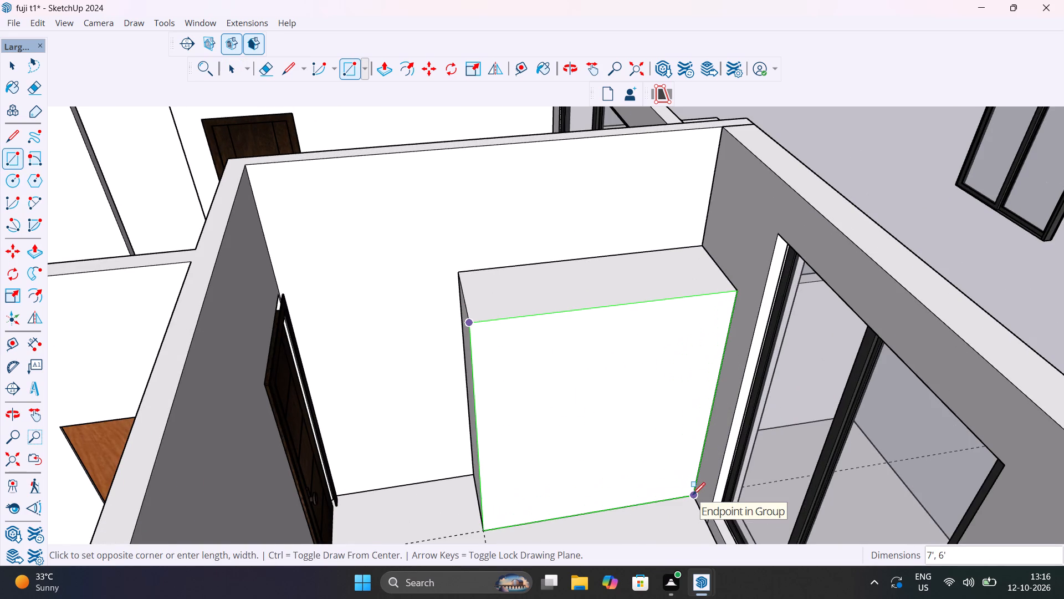
{"action": "left_click", "coordinate": [693, 495]}
Push/Pull the front rectangle outward 1" into a thin panel.
{"action": "key", "text": "p"}
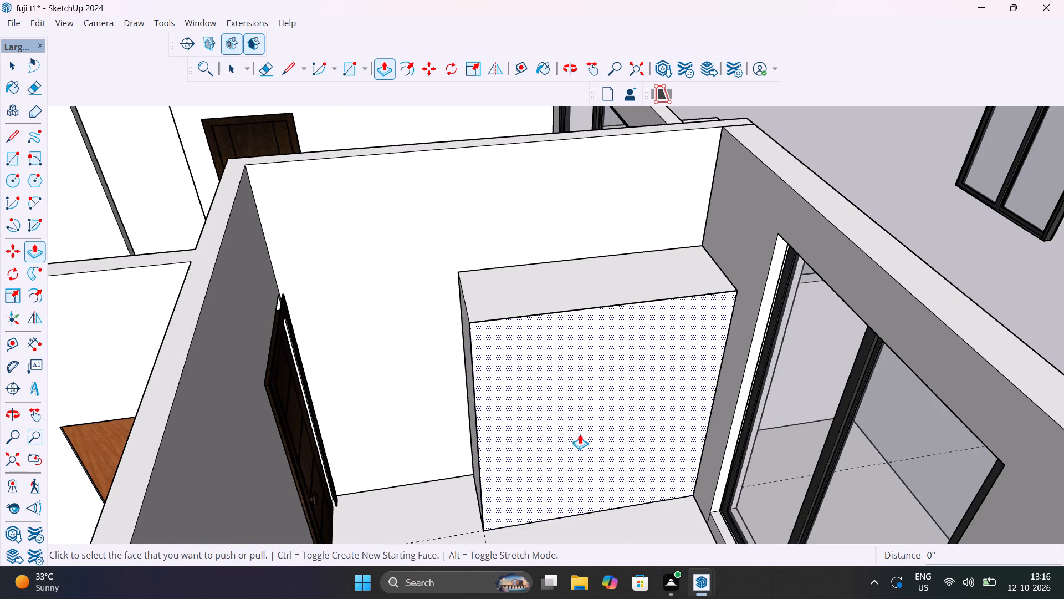
{"action": "left_click", "coordinate": [574, 428]}
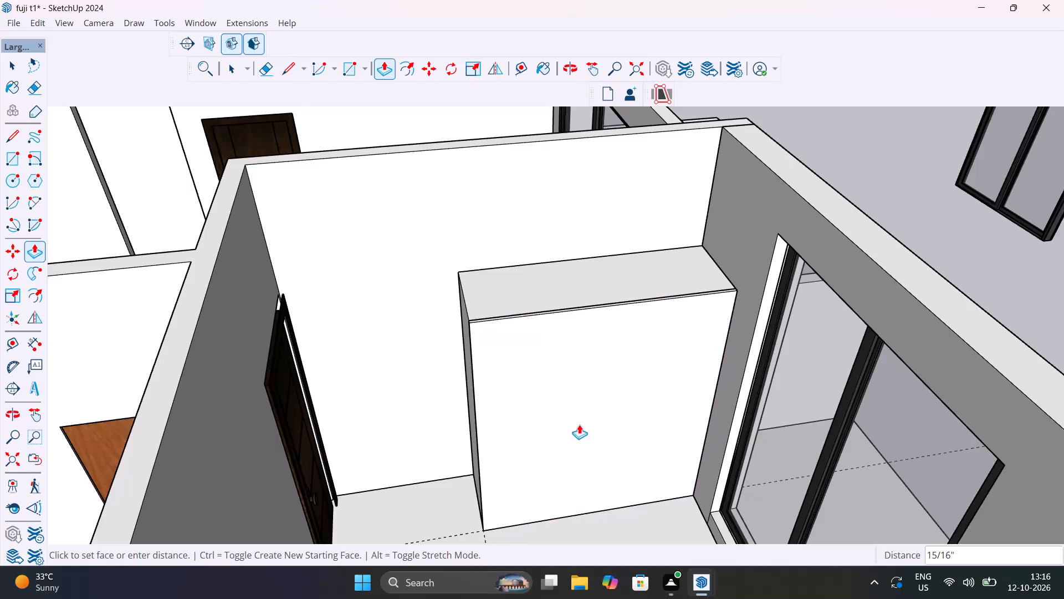
{"action": "scroll", "coordinate": [584, 432], "scroll_direction": "up", "scroll_amount": 5}
{"action": "middle_click_drag", "start_coordinate": [584, 433], "coordinate": [740, 436]}
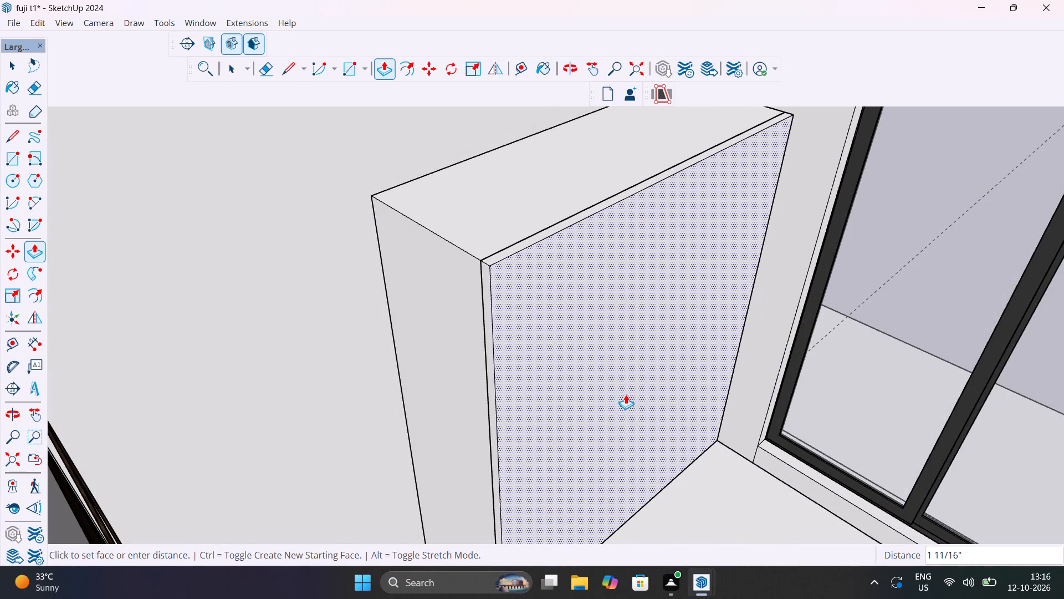
{"action": "type", "text": "1\""}
{"action": "key", "text": "Return"}
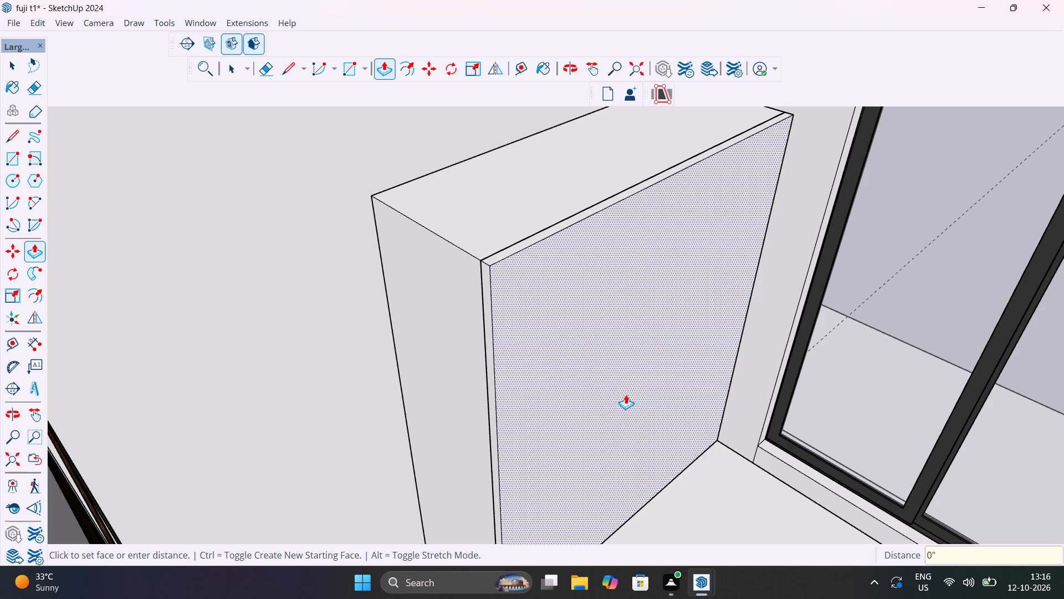
{"action": "key", "text": "space"}
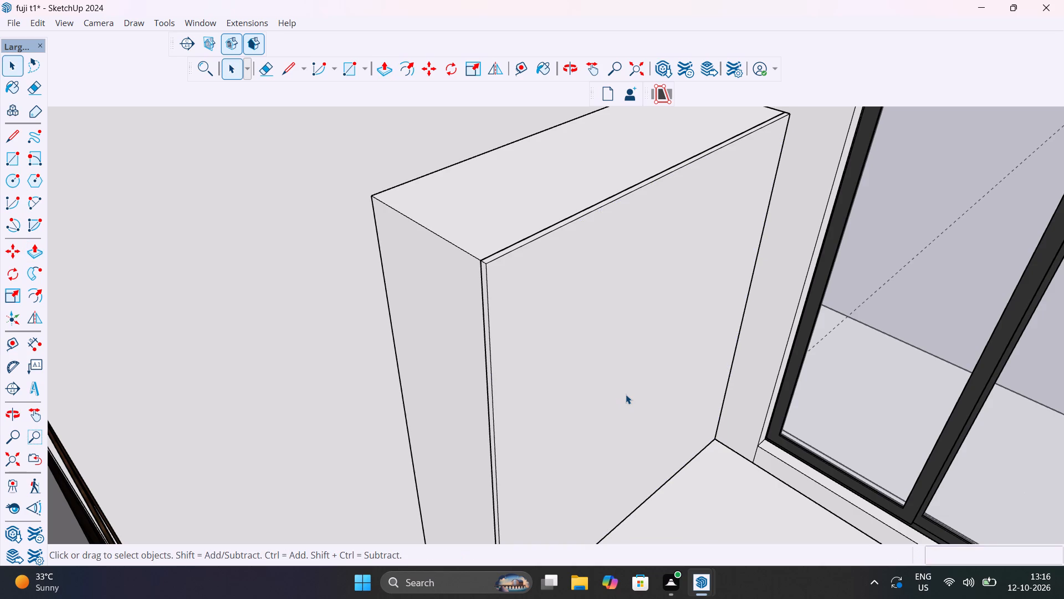
Group all the geometry of the 1" front panel.
{"action": "double_click", "coordinate": [630, 413]}
{"action": "left_click", "coordinate": [629, 409]}
{"action": "double_click", "coordinate": [629, 409]}
{"action": "right_click", "coordinate": [629, 409]}
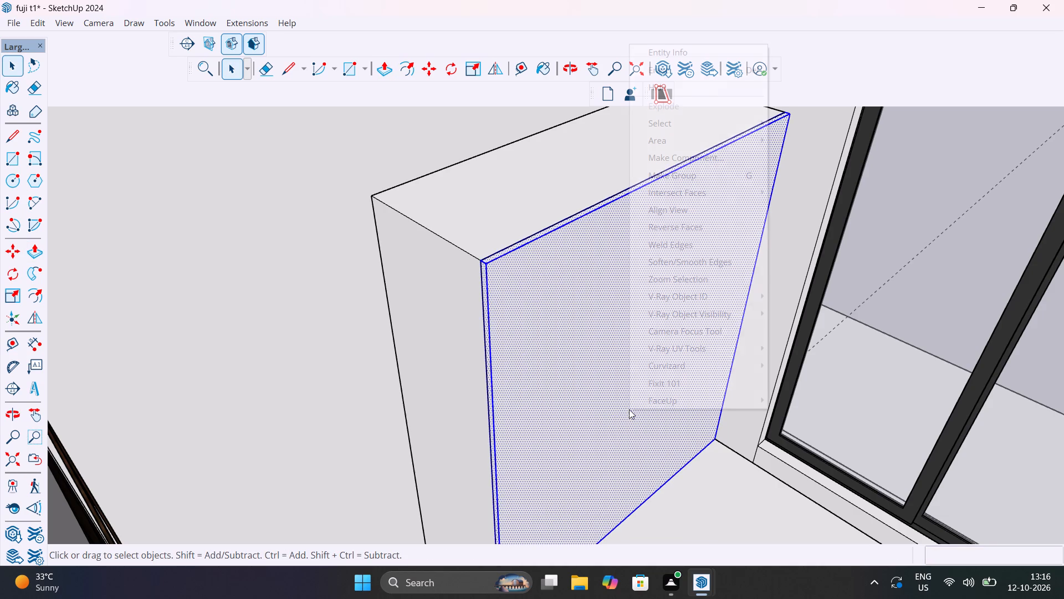
{"action": "left_click", "coordinate": [659, 180]}
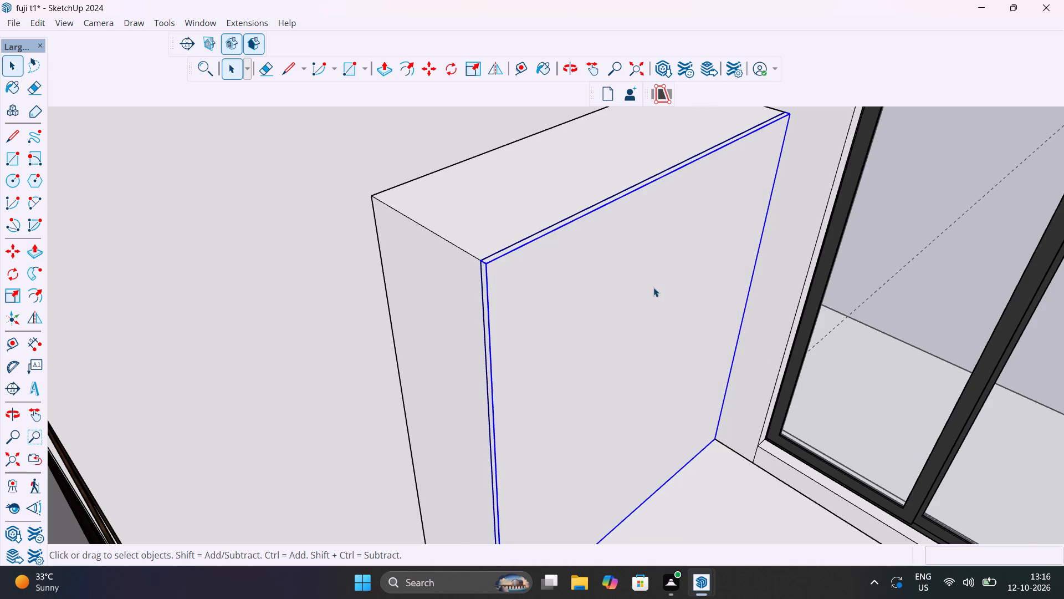
{"action": "scroll", "coordinate": [653, 287], "scroll_direction": "down", "scroll_amount": 7}
{"action": "middle_click_drag", "start_coordinate": [658, 296], "coordinate": [391, 322]}
{"action": "left_click", "coordinate": [835, 235]}
Open the 1" front panel group for editing.
{"action": "scroll", "coordinate": [345, 364], "scroll_direction": "up", "scroll_amount": 6}
{"action": "middle_click_drag", "start_coordinate": [341, 370], "coordinate": [465, 336]}
{"action": "double_click", "coordinate": [465, 336]}
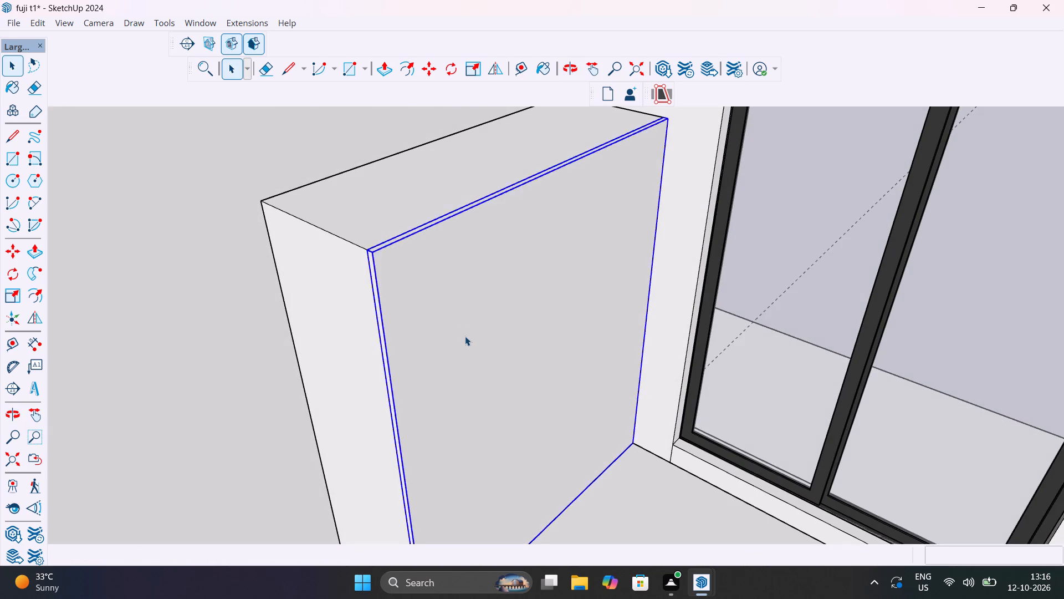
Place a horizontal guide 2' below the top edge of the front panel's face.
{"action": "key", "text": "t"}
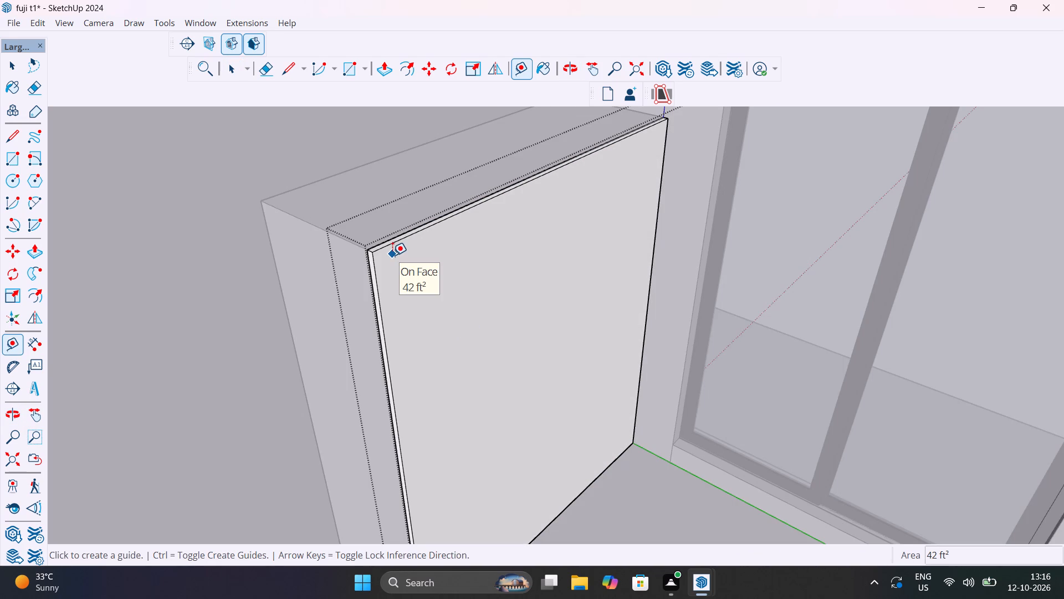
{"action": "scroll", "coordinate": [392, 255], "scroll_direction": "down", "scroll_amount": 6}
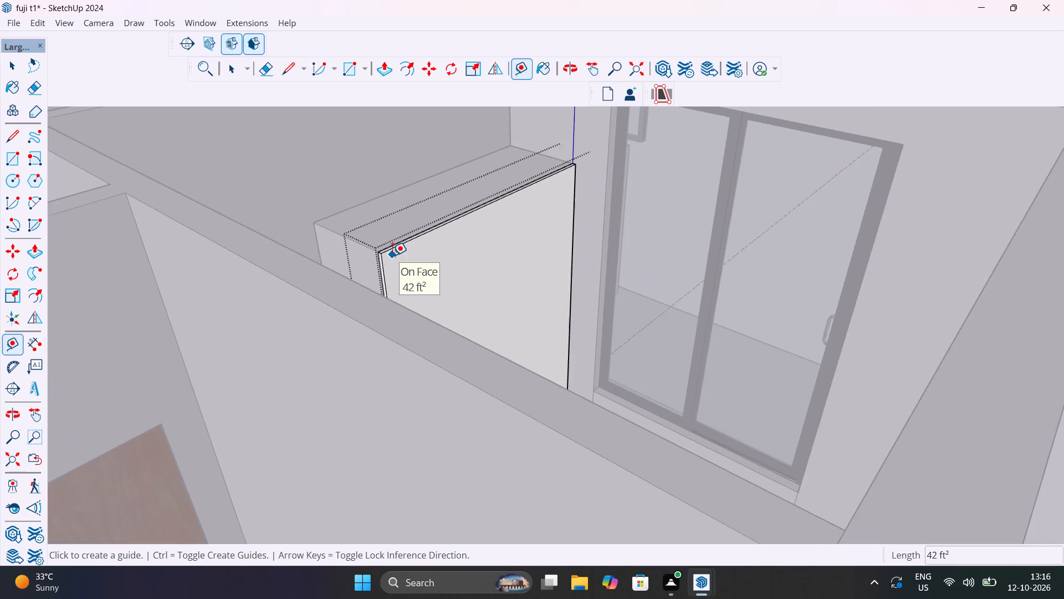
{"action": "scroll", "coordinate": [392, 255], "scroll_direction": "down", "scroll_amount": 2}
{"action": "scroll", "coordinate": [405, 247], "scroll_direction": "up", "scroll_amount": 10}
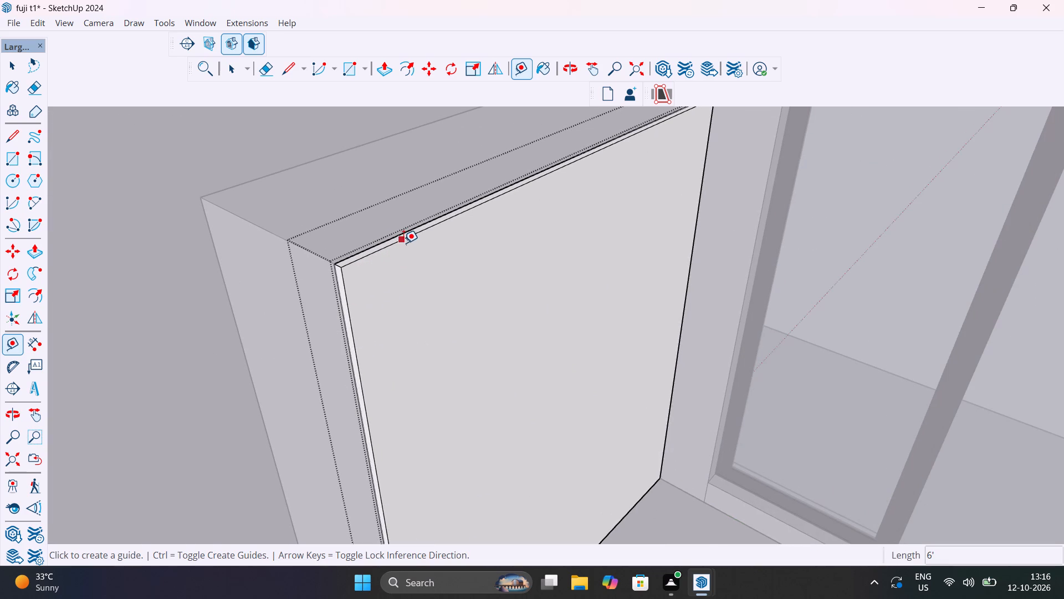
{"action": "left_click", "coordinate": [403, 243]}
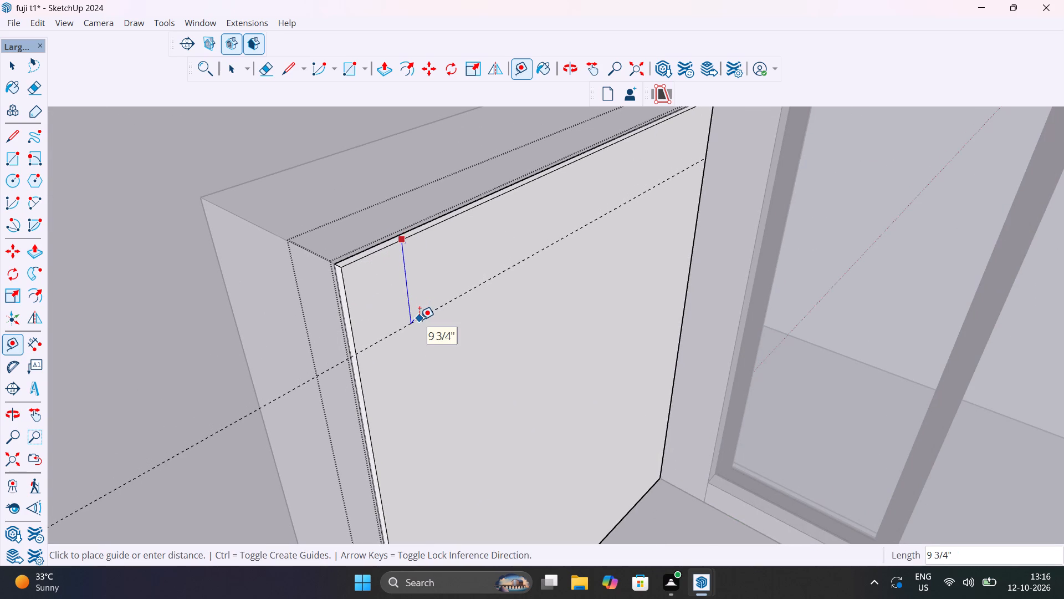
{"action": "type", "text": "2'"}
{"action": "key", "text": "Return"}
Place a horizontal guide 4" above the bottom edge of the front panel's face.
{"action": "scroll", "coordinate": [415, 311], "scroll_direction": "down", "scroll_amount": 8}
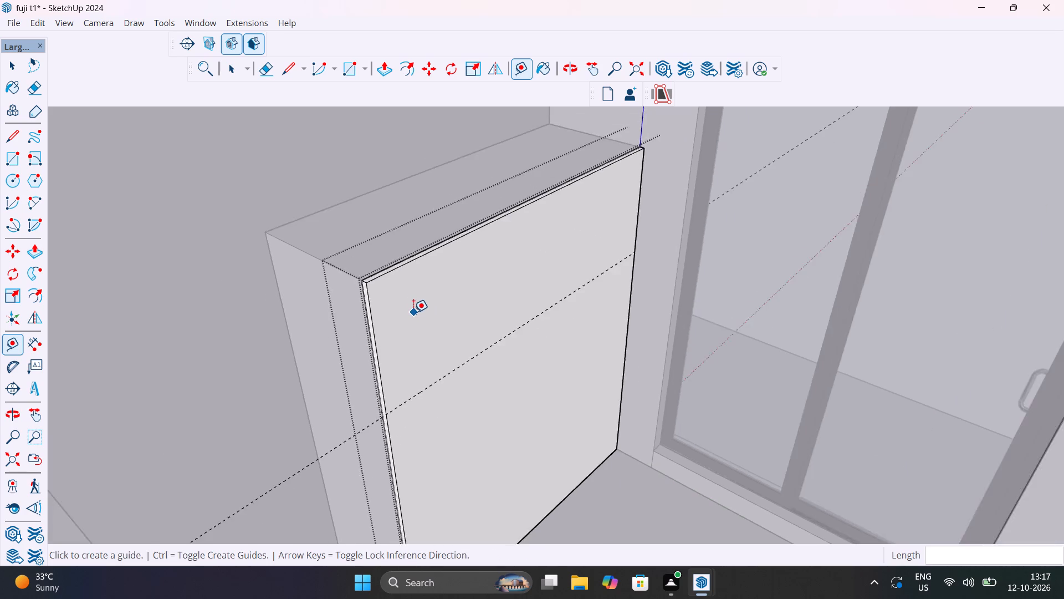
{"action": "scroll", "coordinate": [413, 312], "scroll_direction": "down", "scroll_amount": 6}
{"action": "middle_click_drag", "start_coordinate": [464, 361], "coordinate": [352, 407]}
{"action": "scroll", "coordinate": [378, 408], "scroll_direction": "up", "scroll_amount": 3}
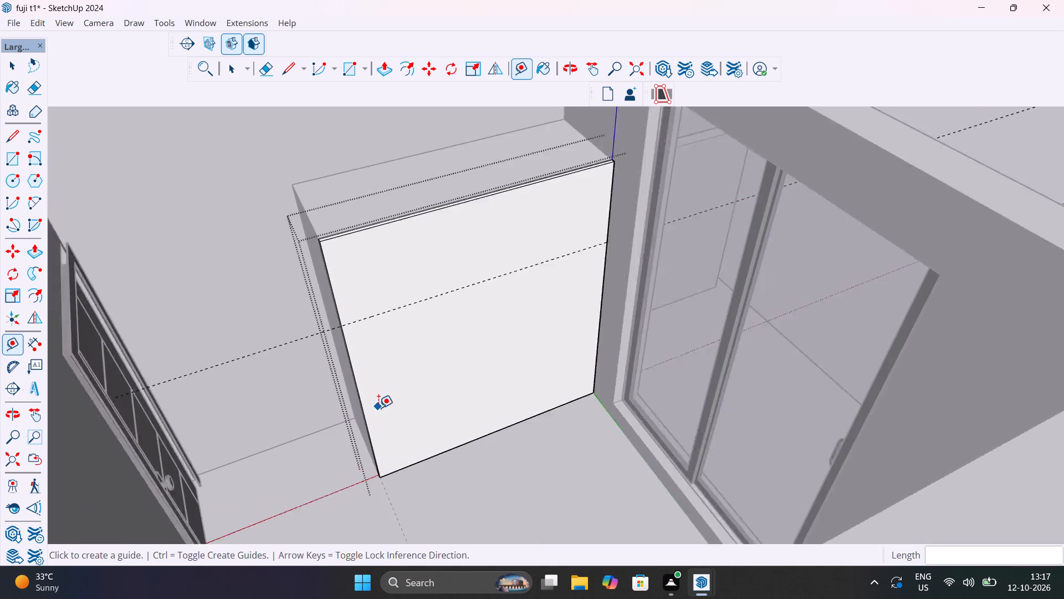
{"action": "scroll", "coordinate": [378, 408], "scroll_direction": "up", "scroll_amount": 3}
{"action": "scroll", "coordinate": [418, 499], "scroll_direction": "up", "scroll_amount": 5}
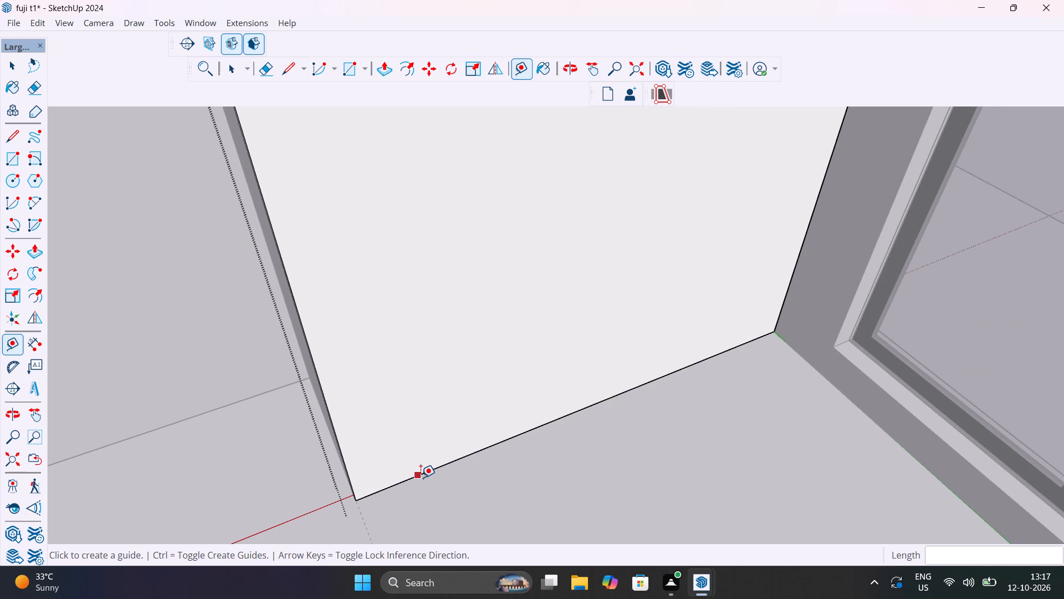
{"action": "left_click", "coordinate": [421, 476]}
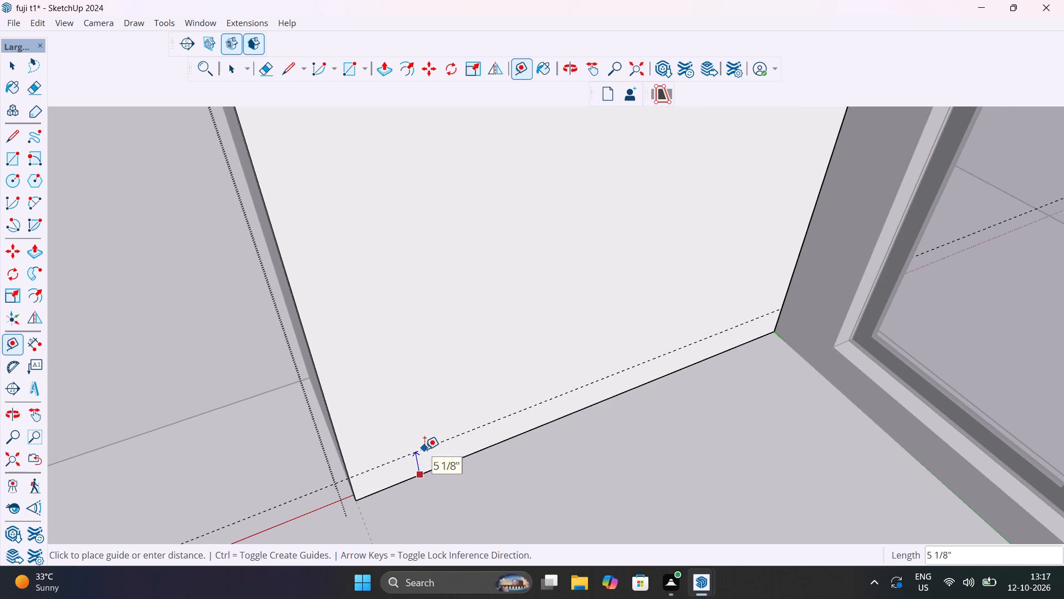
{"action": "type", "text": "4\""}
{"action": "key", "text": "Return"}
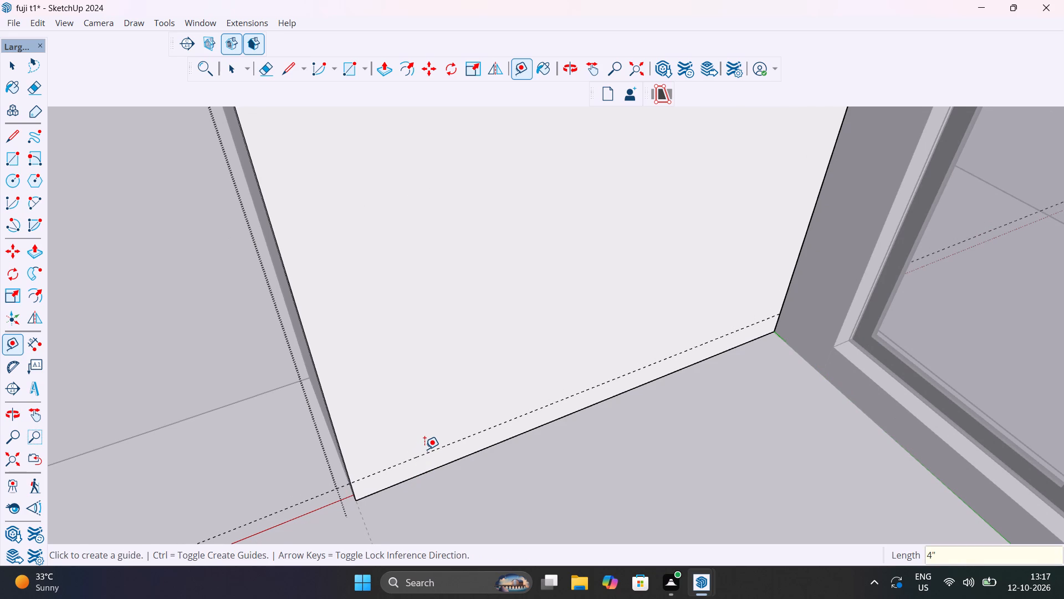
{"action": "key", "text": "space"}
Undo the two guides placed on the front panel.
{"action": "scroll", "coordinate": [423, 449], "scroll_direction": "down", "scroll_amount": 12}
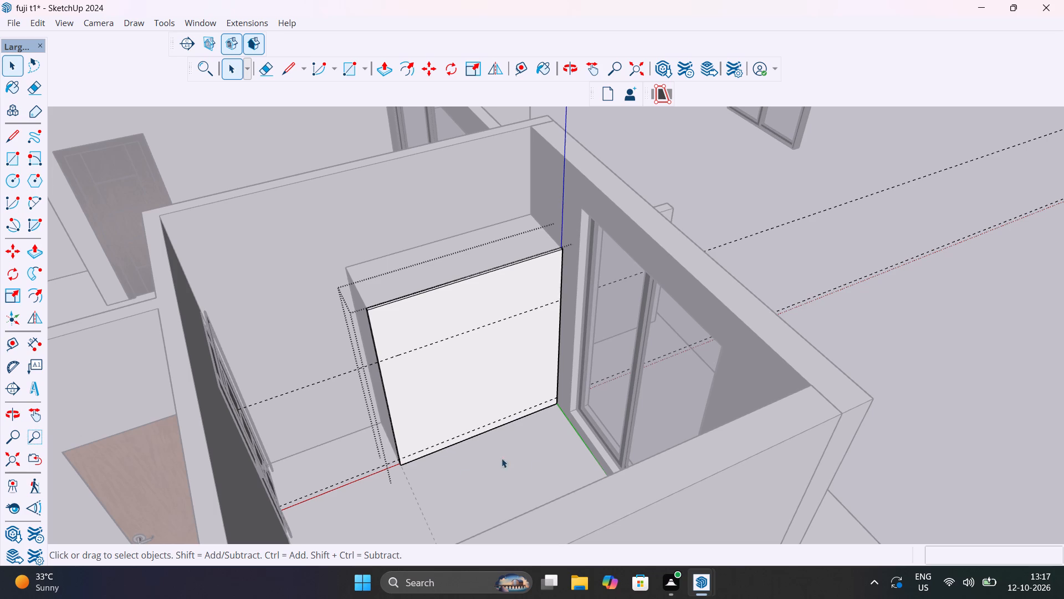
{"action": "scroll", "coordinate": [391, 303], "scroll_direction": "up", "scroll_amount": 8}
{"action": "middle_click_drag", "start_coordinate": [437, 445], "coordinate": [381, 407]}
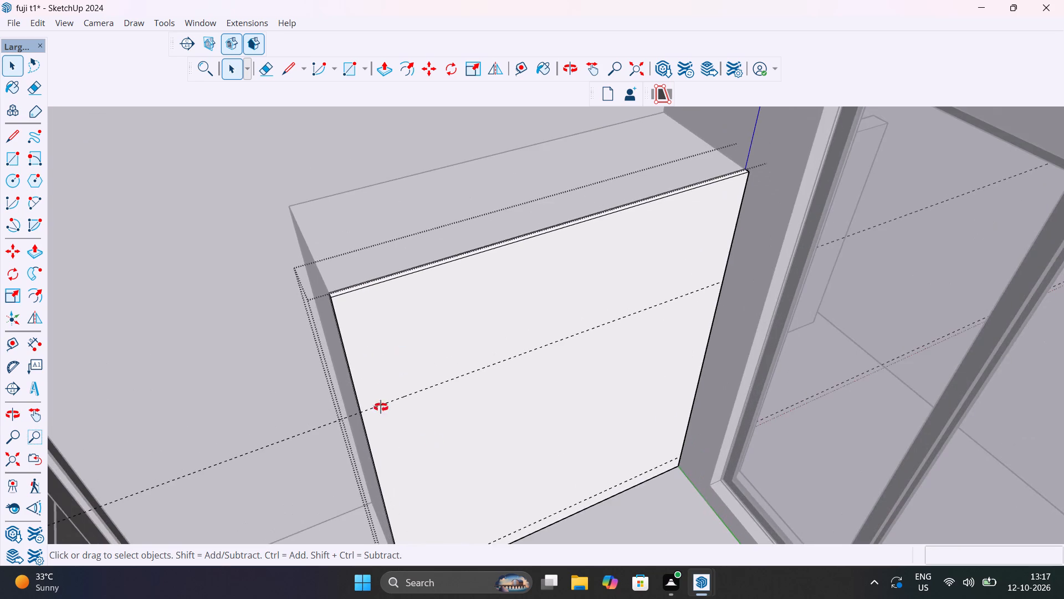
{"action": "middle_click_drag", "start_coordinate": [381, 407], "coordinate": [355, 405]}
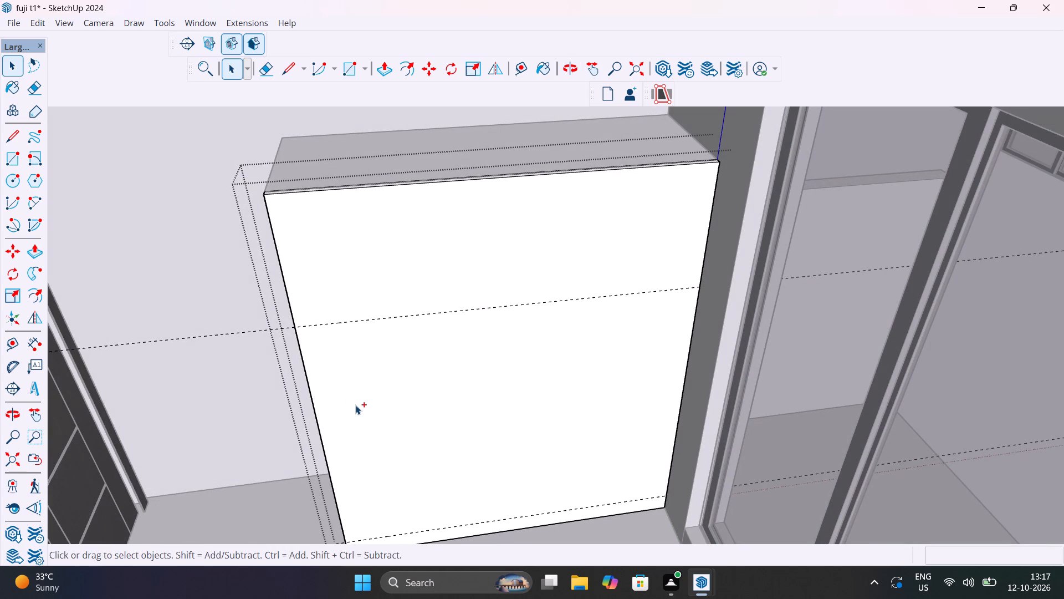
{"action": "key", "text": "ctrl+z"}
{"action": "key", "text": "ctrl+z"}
Copy the front panel's top front edge 2' straight down to divide the face into upper and lower sections.
{"action": "scroll", "coordinate": [273, 194], "scroll_direction": "up", "scroll_amount": 5}
{"action": "left_click", "coordinate": [277, 192]}
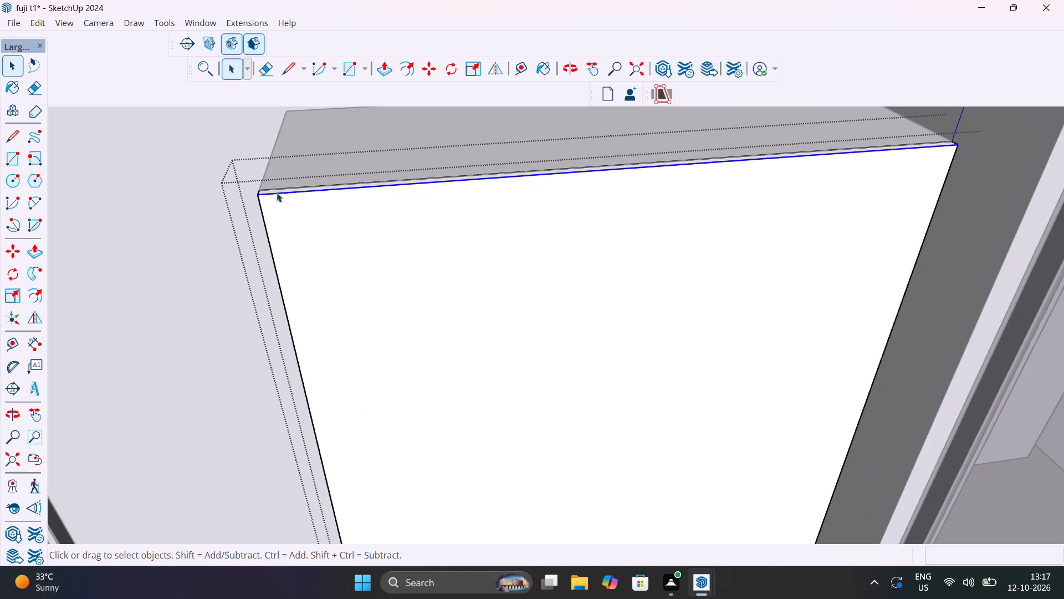
{"action": "key", "text": "m"}
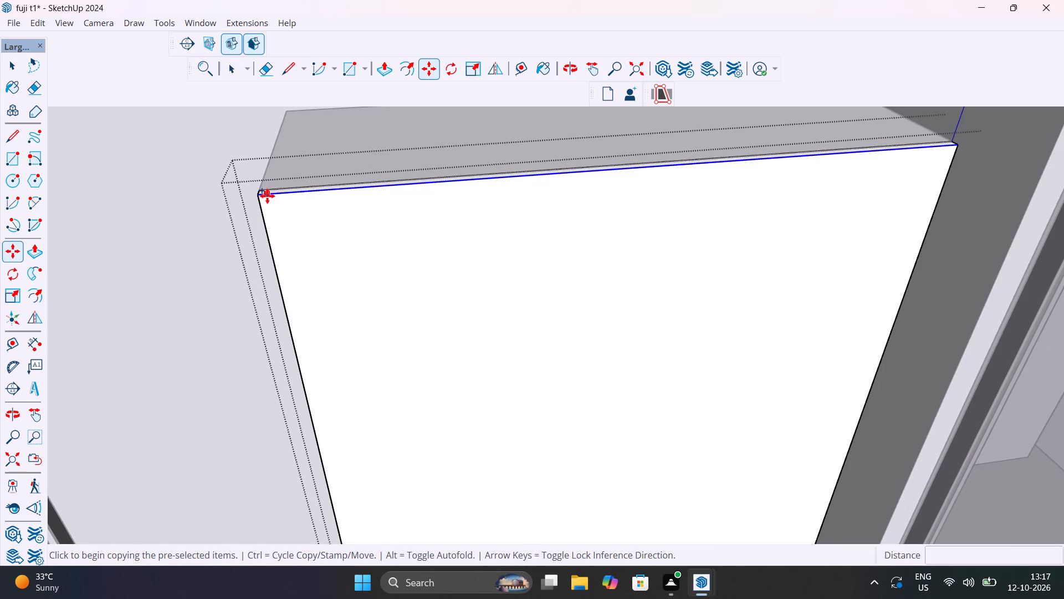
{"action": "left_click", "coordinate": [260, 195]}
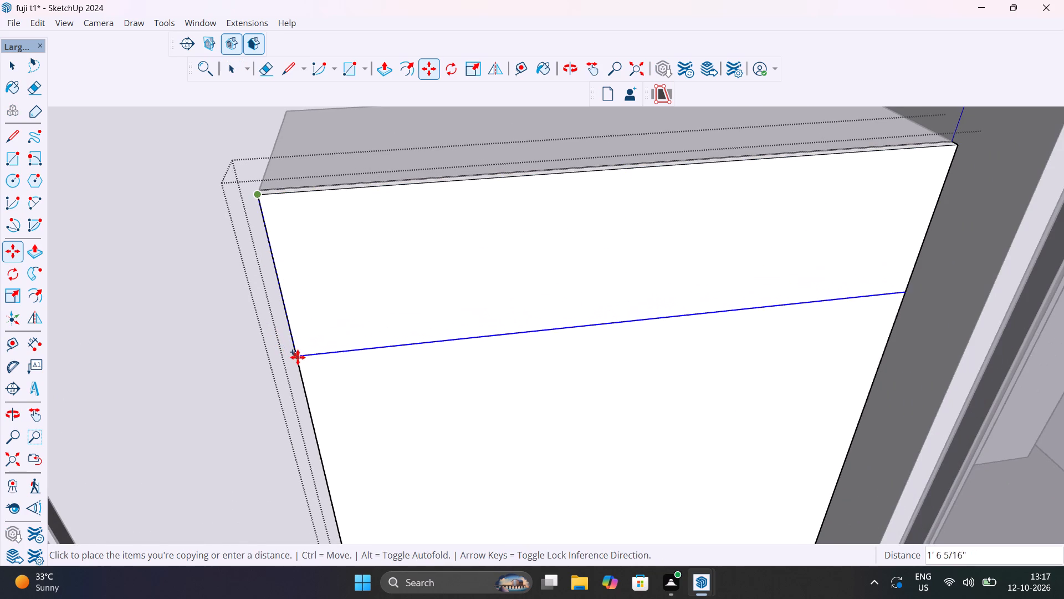
{"action": "type", "text": "2'"}
{"action": "key", "text": "Return"}
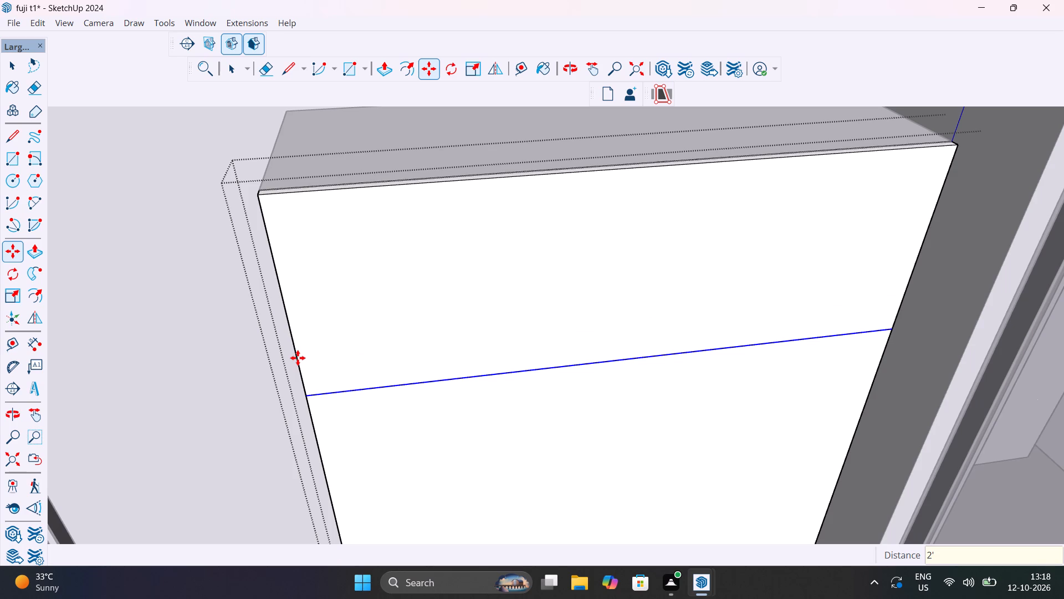
Copy the left vertical edge of the panel's upper section 4mm inward across the front face.
{"action": "scroll", "coordinate": [414, 357], "scroll_direction": "down", "scroll_amount": 13}
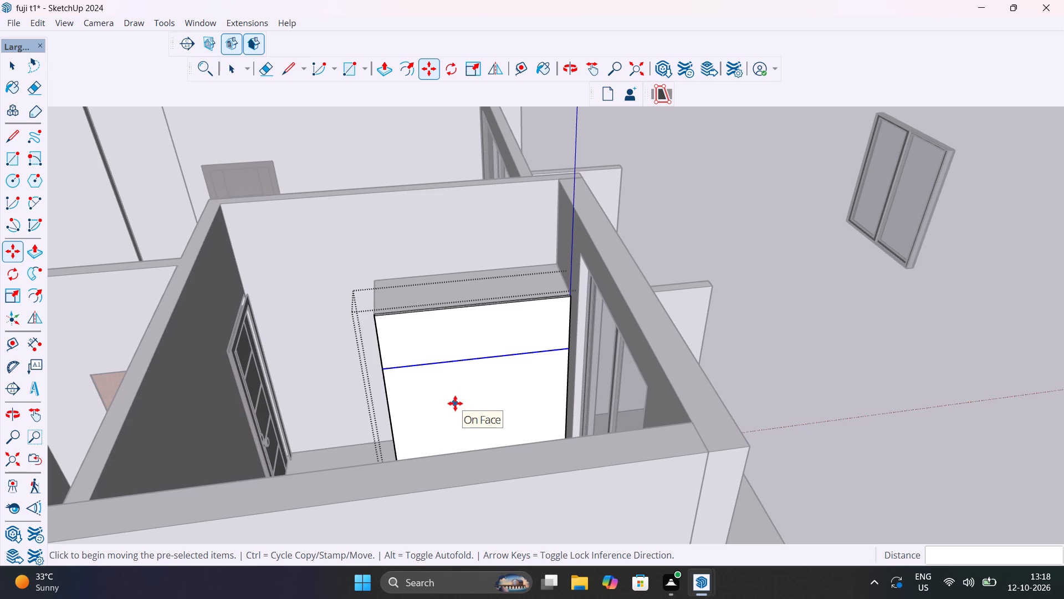
{"action": "scroll", "coordinate": [383, 359], "scroll_direction": "up", "scroll_amount": 10}
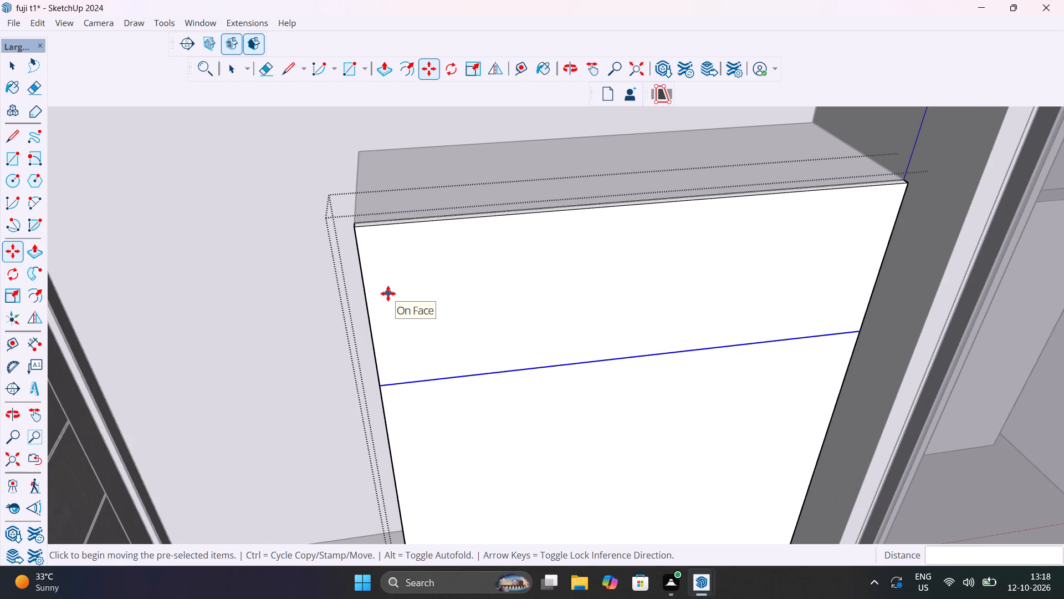
{"action": "key", "text": "space"}
{"action": "left_click", "coordinate": [370, 322]}
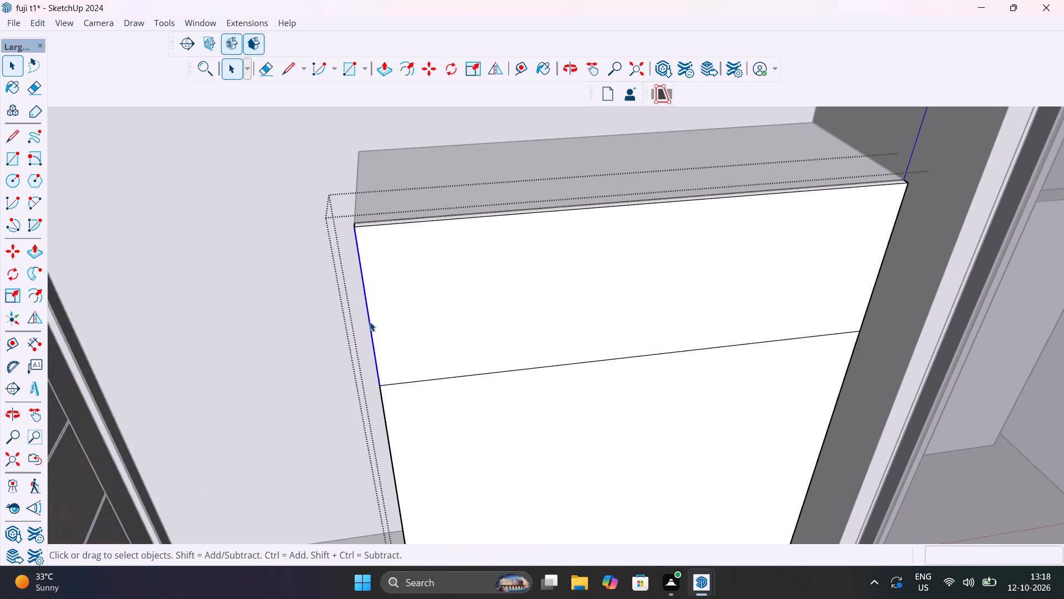
{"action": "key", "text": "m"}
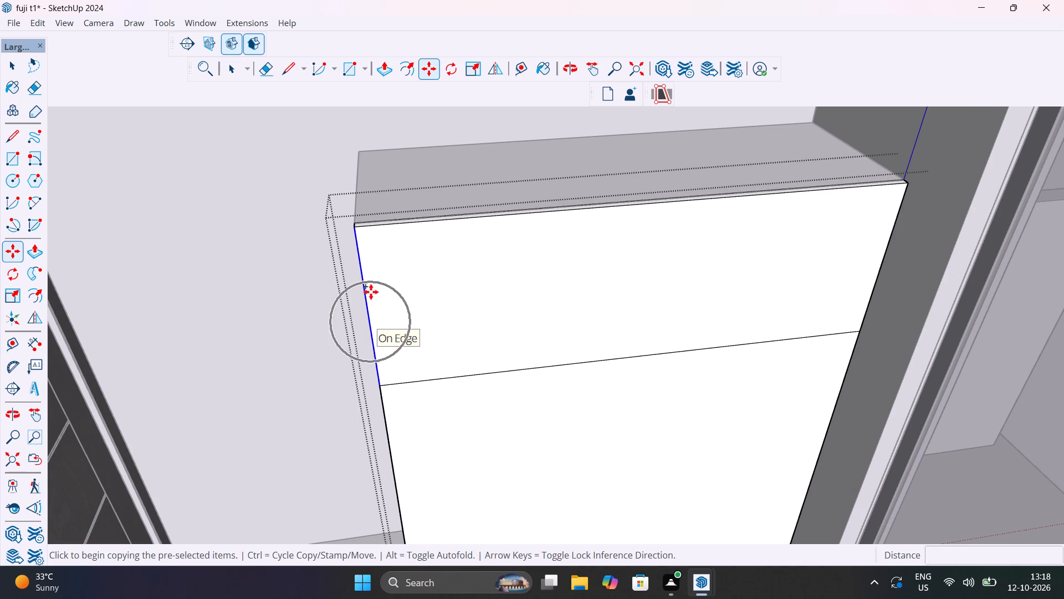
{"action": "left_click", "coordinate": [354, 231]}
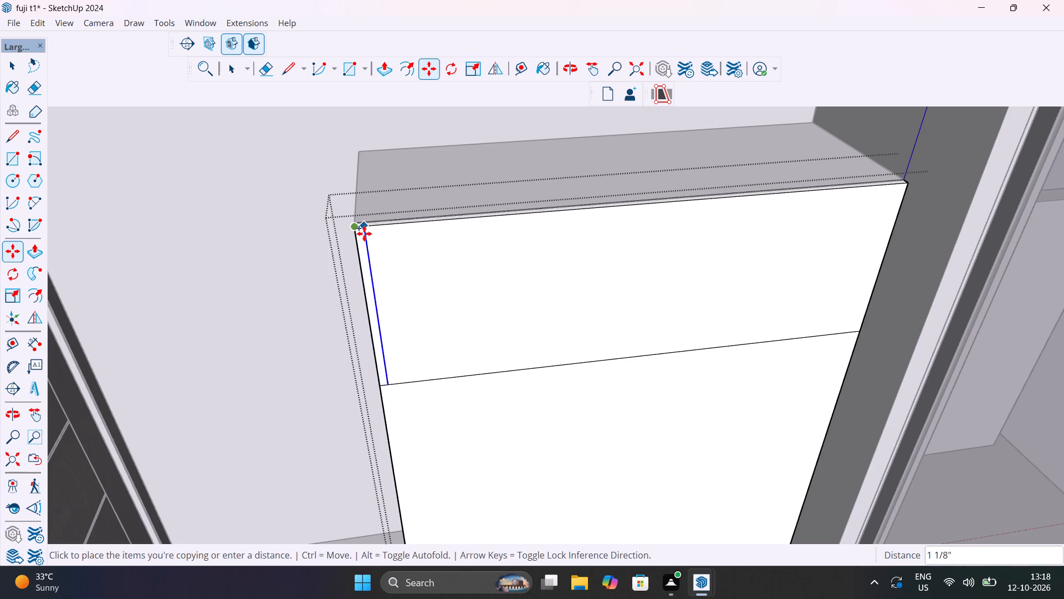
{"action": "scroll", "coordinate": [364, 233], "scroll_direction": "up", "scroll_amount": 16}
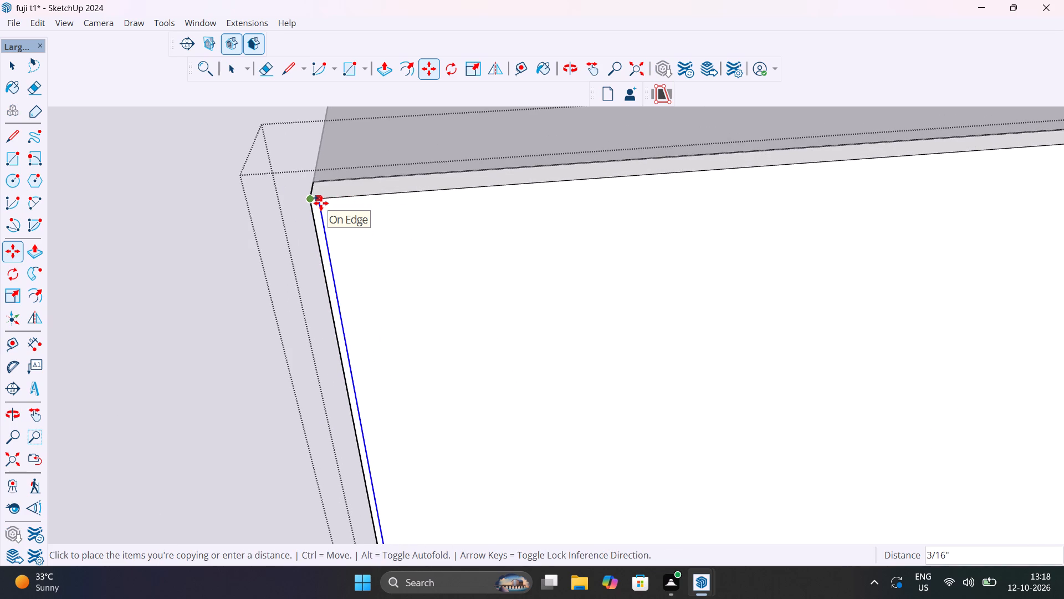
{"action": "type", "text": "4mm"}
{"action": "key", "text": "Return"}
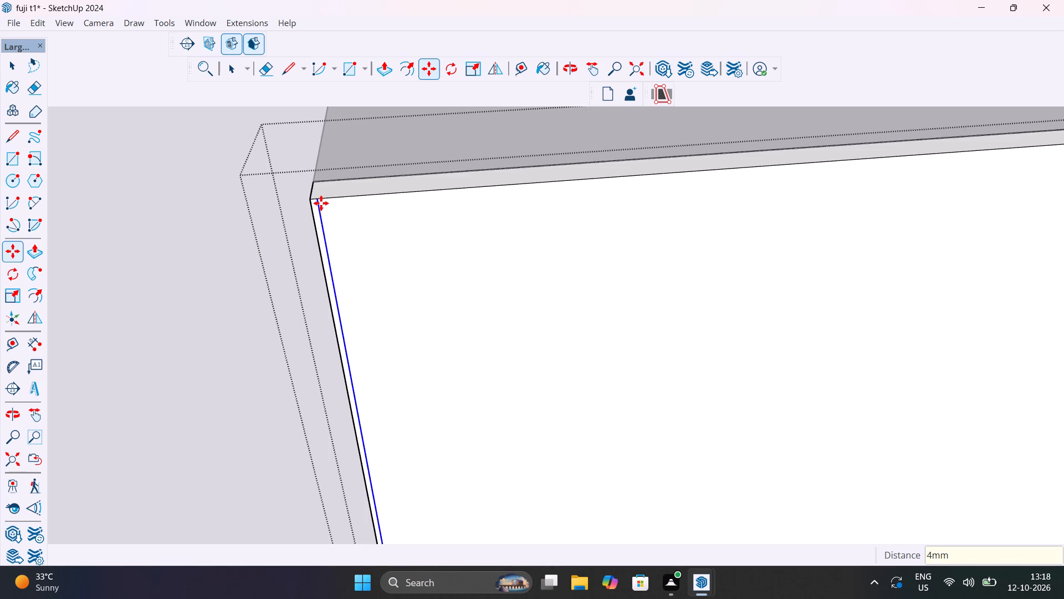
Copy the right vertical edge of the panel's upper section inward across the front face.
{"action": "scroll", "coordinate": [330, 201], "scroll_direction": "down", "scroll_amount": 14}
{"action": "scroll", "coordinate": [736, 261], "scroll_direction": "down", "scroll_amount": 8}
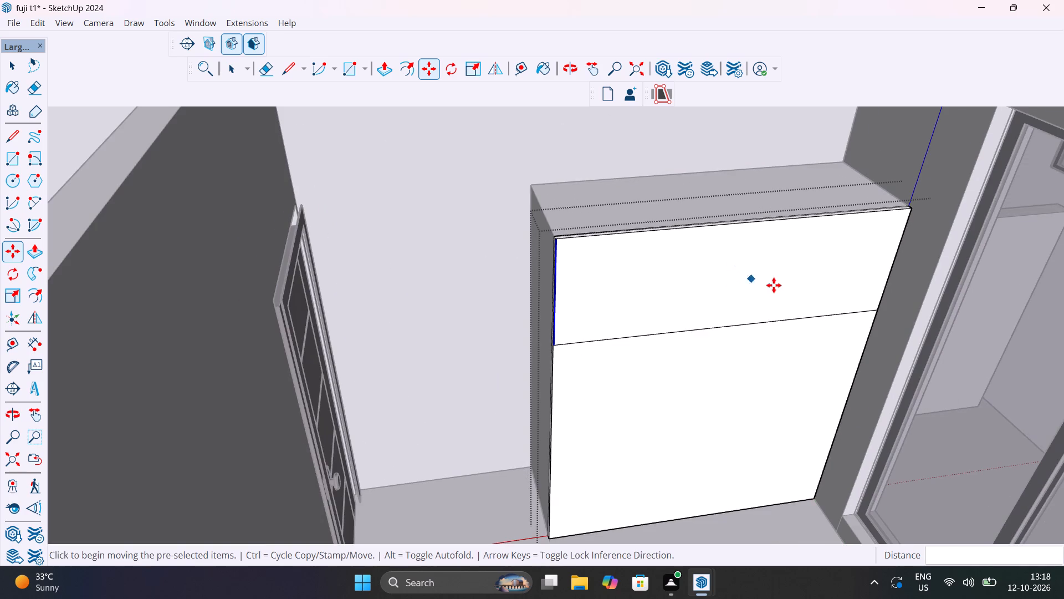
{"action": "middle_click_drag", "start_coordinate": [782, 284], "coordinate": [588, 372]}
{"action": "scroll", "coordinate": [694, 315], "scroll_direction": "up", "scroll_amount": 7}
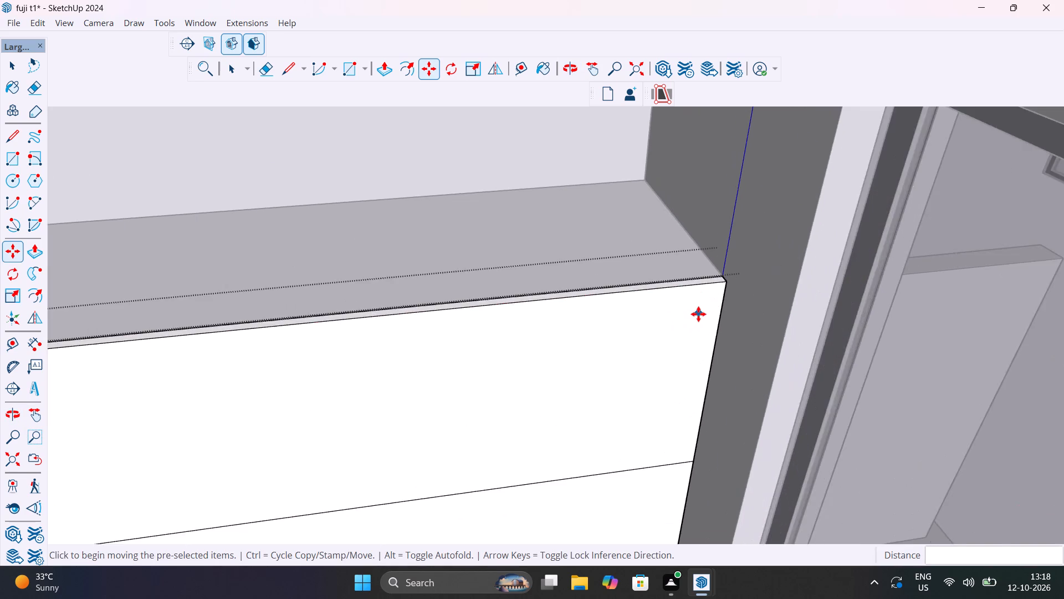
{"action": "scroll", "coordinate": [698, 314], "scroll_direction": "up", "scroll_amount": 10}
{"action": "key", "text": "space"}
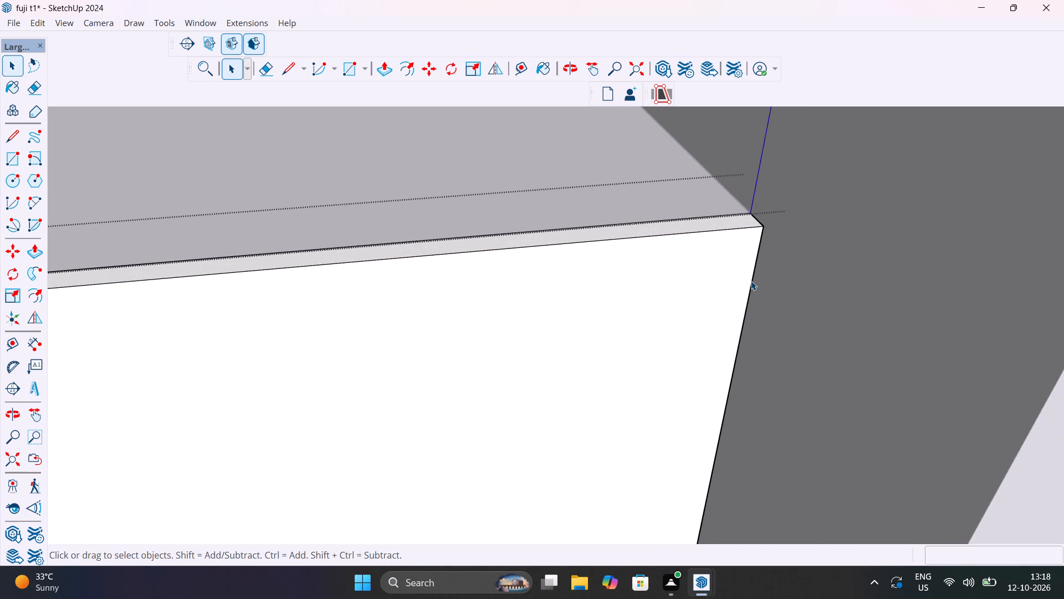
{"action": "left_click", "coordinate": [751, 281]}
{"action": "key", "text": "m"}
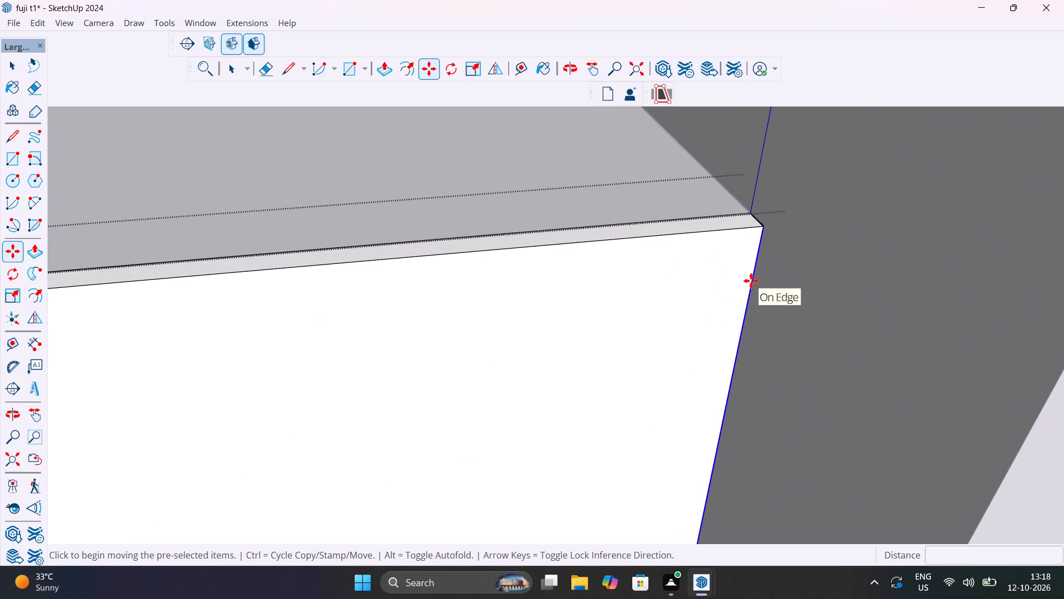
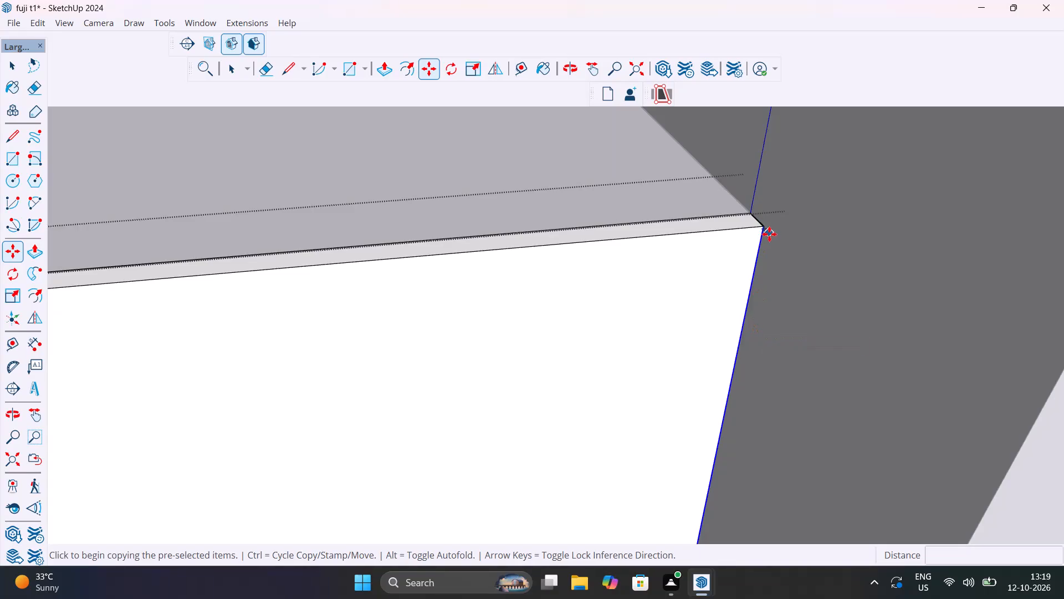
Place the copy of the upper section's right vertical edge 4mm inward on the front face.
{"action": "left_click", "coordinate": [759, 230]}
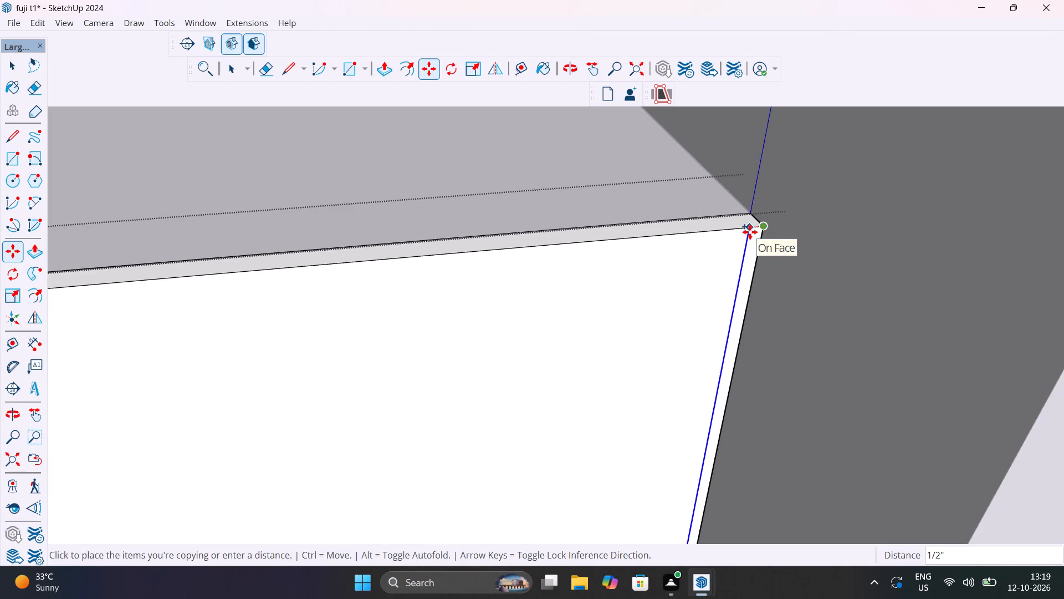
{"action": "type", "text": "4mm"}
{"action": "key", "text": "Return"}
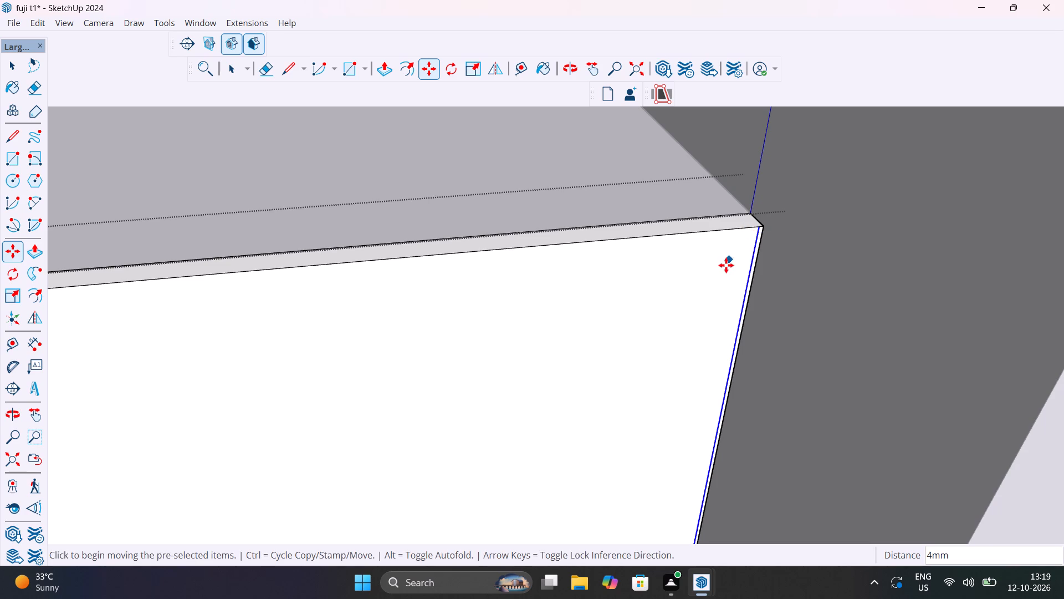
{"action": "scroll", "coordinate": [731, 295], "scroll_direction": "down", "scroll_amount": 11}
{"action": "key", "text": "space"}
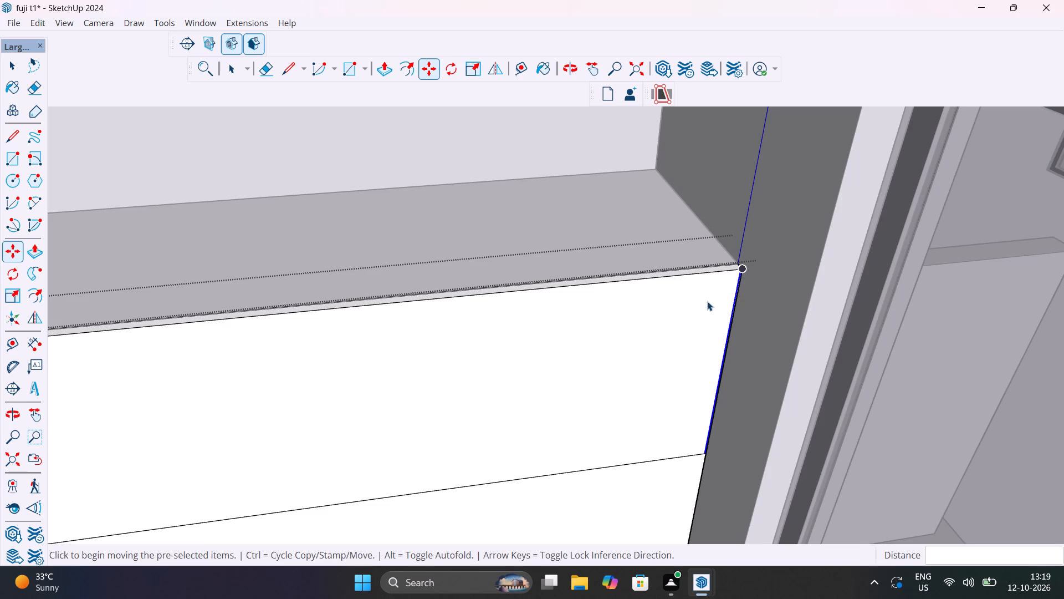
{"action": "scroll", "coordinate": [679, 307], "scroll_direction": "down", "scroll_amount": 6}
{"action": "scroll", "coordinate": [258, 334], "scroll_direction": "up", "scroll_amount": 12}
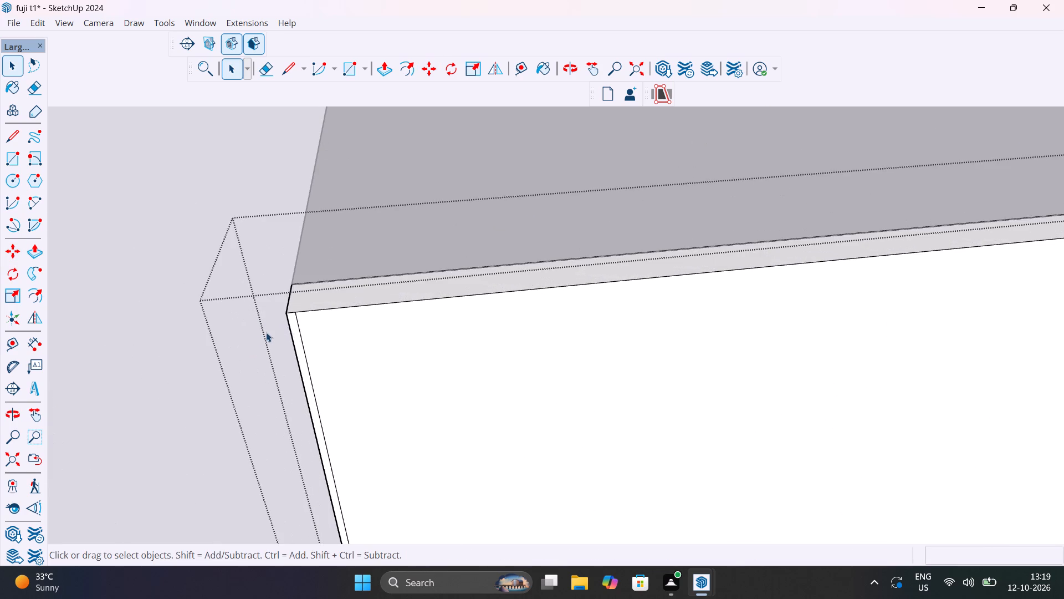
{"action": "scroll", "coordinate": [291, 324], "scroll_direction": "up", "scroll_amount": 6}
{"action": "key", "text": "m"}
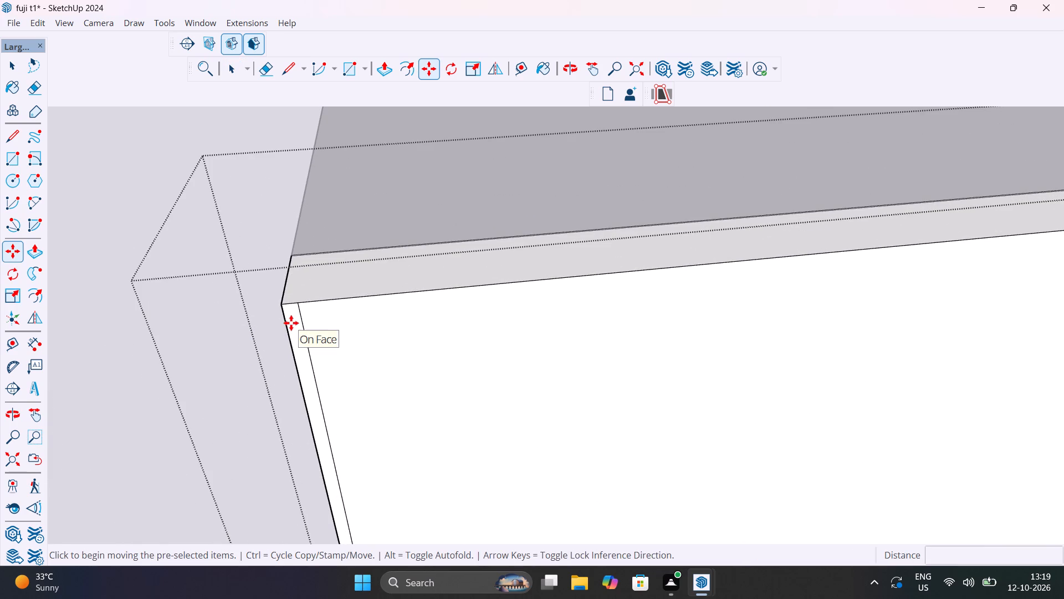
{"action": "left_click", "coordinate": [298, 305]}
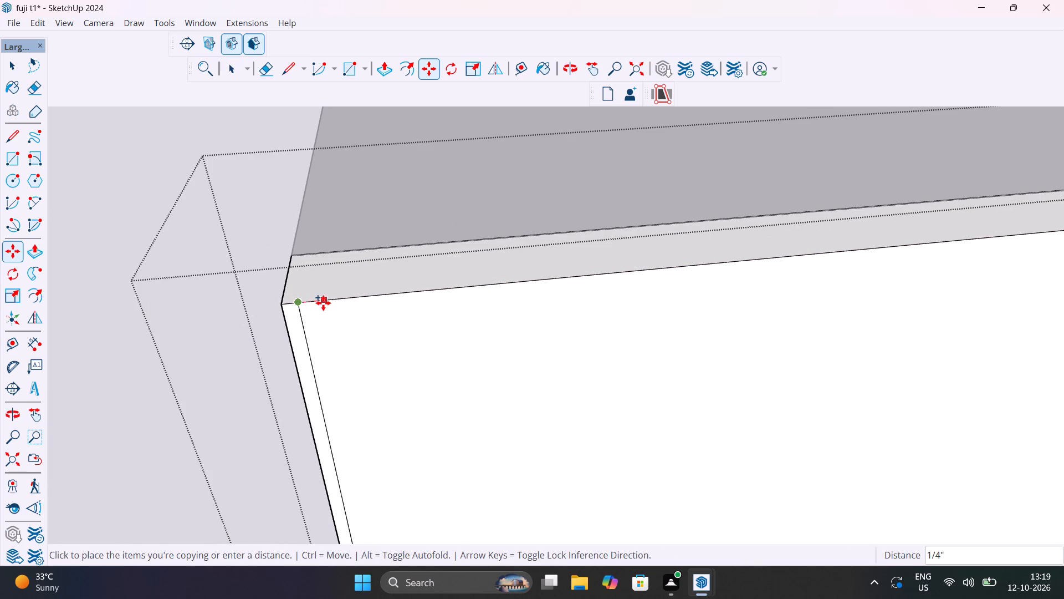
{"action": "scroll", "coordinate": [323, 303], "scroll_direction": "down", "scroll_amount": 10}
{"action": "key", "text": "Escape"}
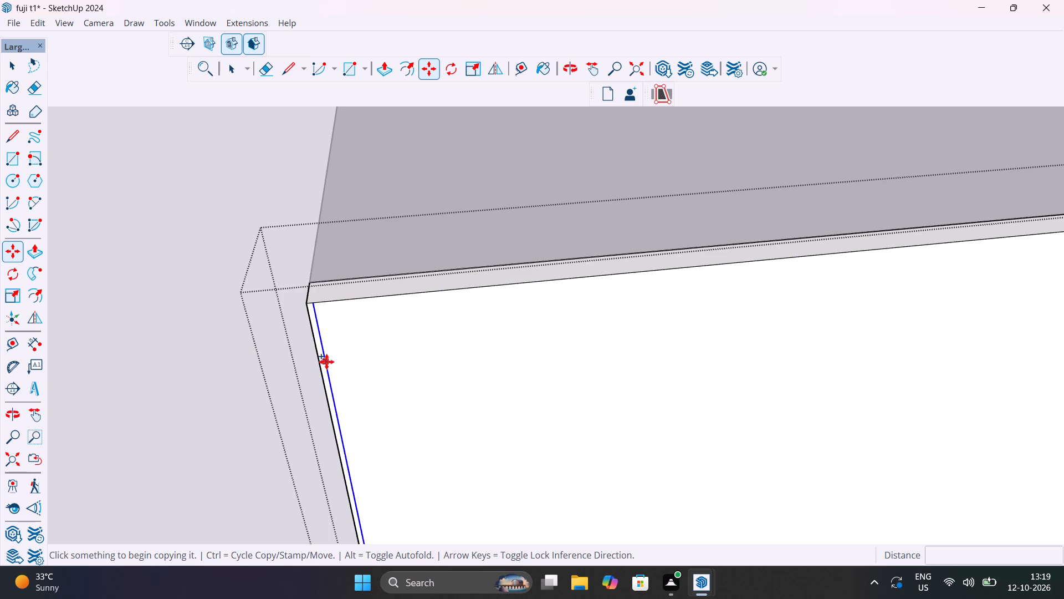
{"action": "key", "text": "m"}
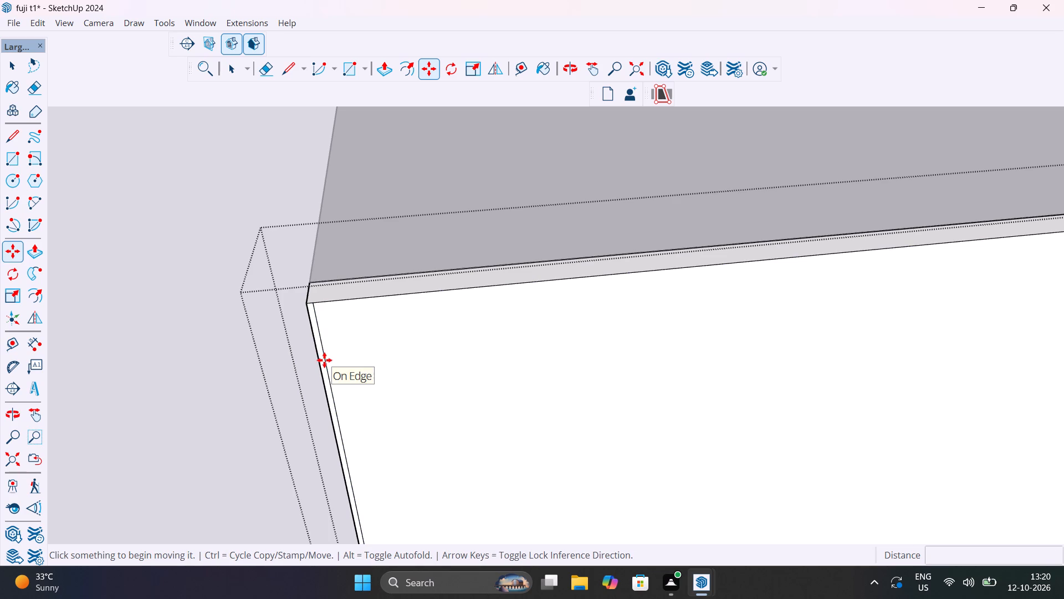
Copy the inset vertical line near the upper section's left edge across onto the inset line at its right edge.
{"action": "key", "text": "space"}
{"action": "left_click", "coordinate": [324, 357]}
{"action": "key", "text": "m"}
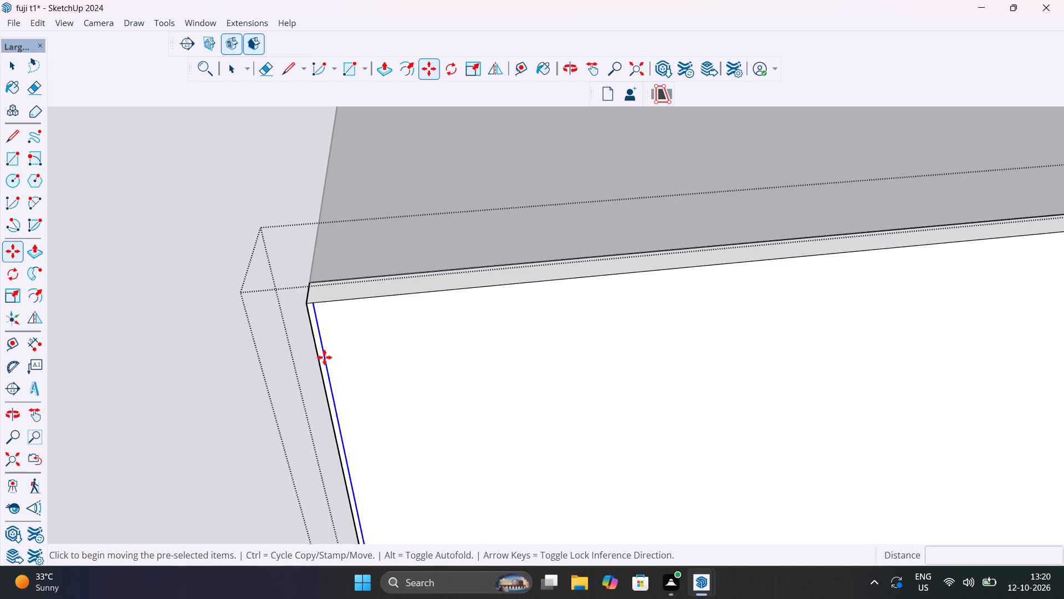
{"action": "left_click", "coordinate": [314, 306]}
{"action": "scroll", "coordinate": [359, 304], "scroll_direction": "down", "scroll_amount": 8}
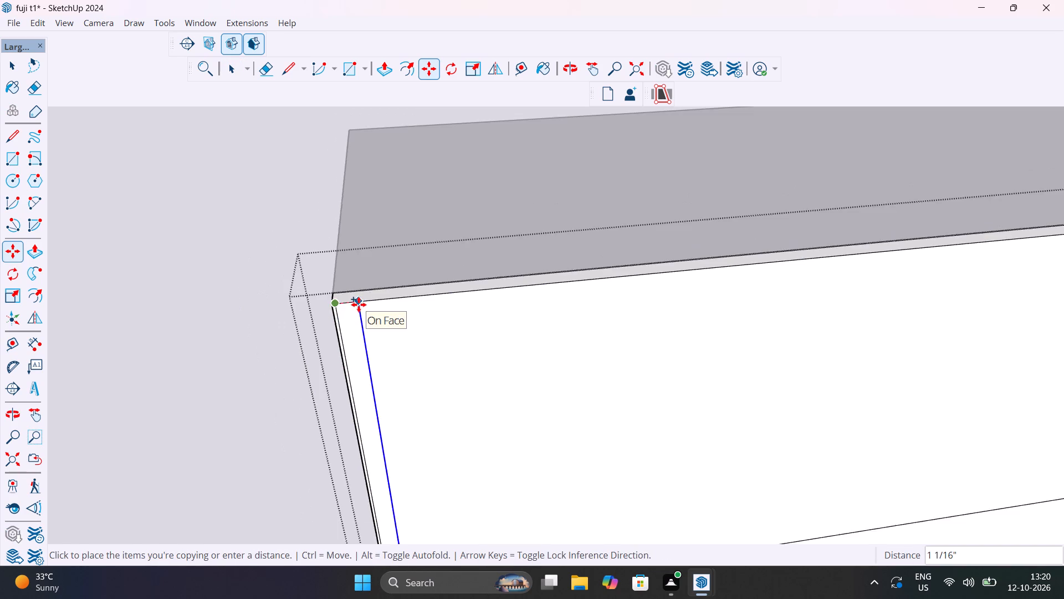
{"action": "scroll", "coordinate": [359, 304], "scroll_direction": "down", "scroll_amount": 10}
{"action": "scroll", "coordinate": [850, 256], "scroll_direction": "up", "scroll_amount": 8}
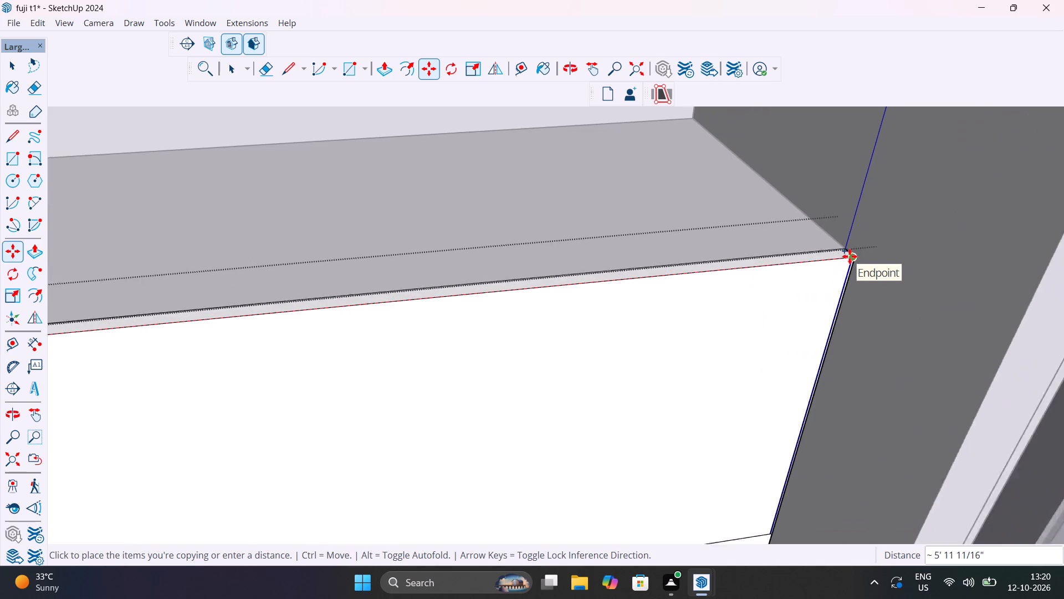
{"action": "scroll", "coordinate": [850, 256], "scroll_direction": "up", "scroll_amount": 19}
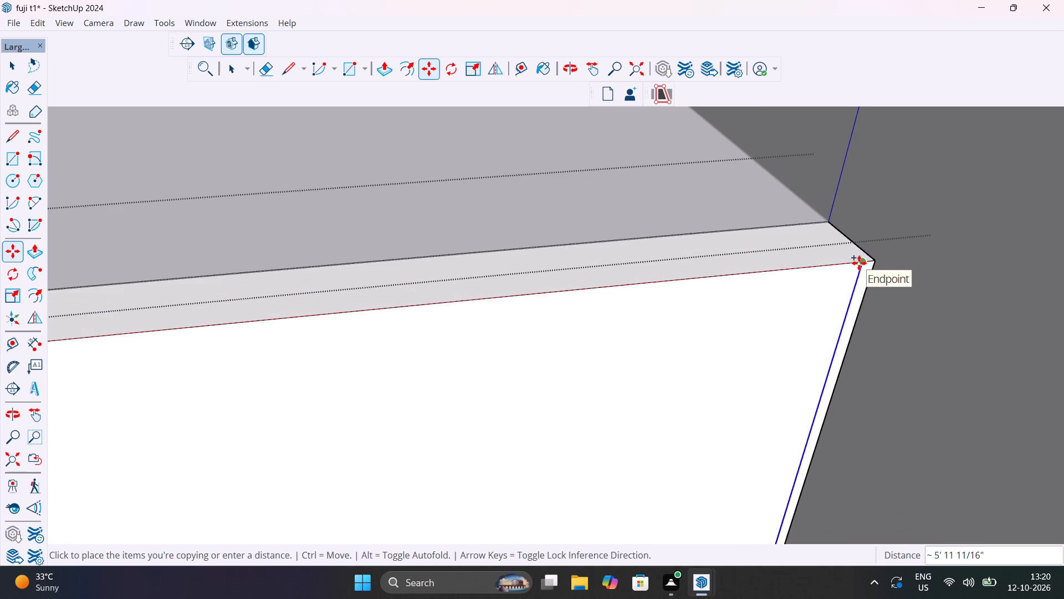
{"action": "left_click", "coordinate": [859, 263]}
Array the copied line across the span so the wardrobe's upper section is divided into four equal parts.
{"action": "scroll", "coordinate": [848, 274], "scroll_direction": "down", "scroll_amount": 20}
{"action": "scroll", "coordinate": [848, 274], "scroll_direction": "down", "scroll_amount": 2}
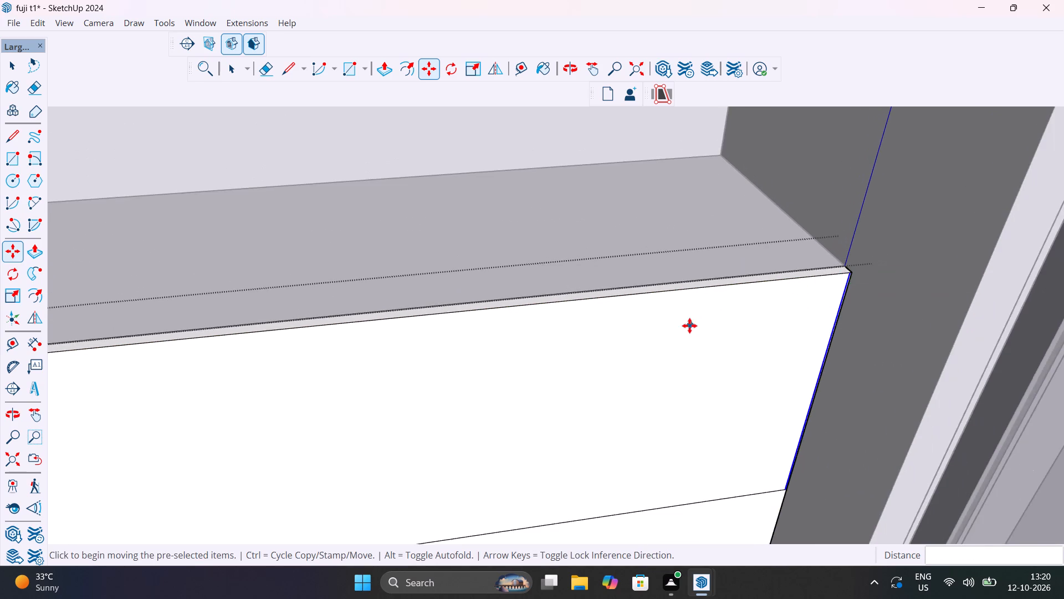
{"action": "scroll", "coordinate": [690, 326], "scroll_direction": "down", "scroll_amount": 14}
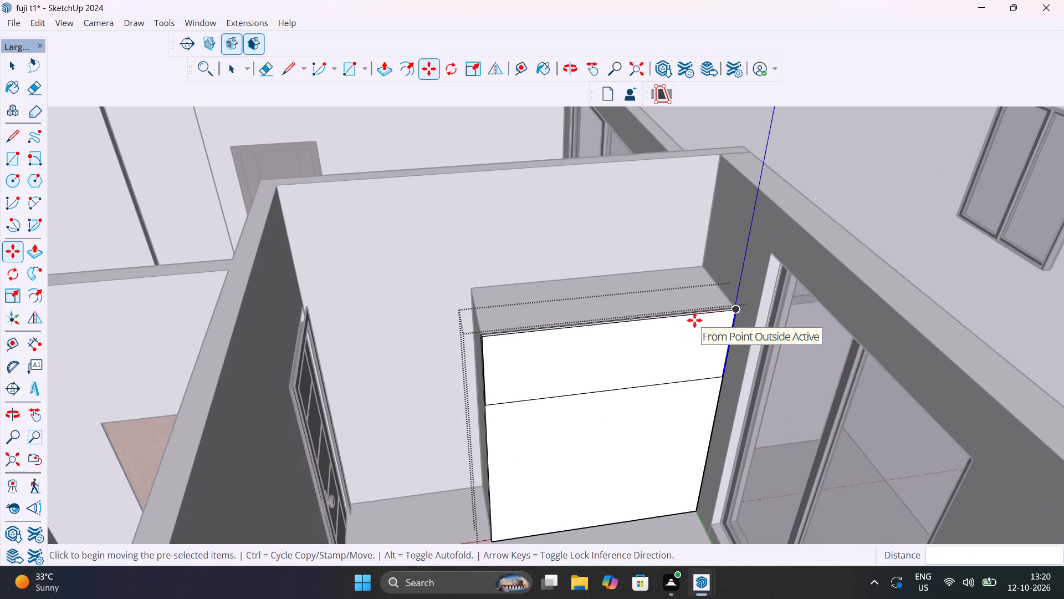
{"action": "type", "text": "3/"}
{"action": "key", "text": "Return"}
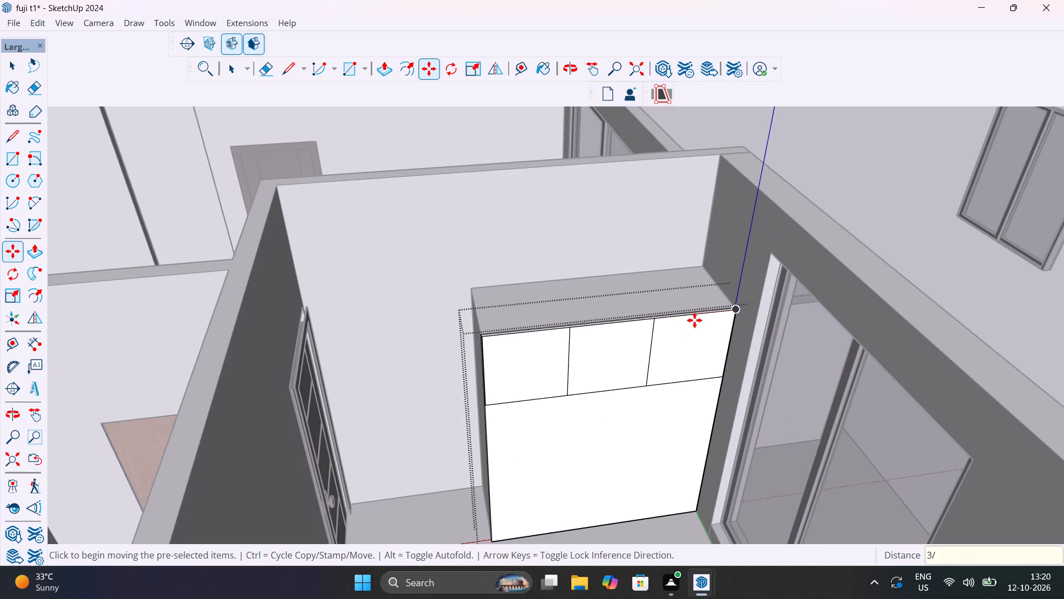
{"action": "type", "text": "4/"}
{"action": "key", "text": "Return"}
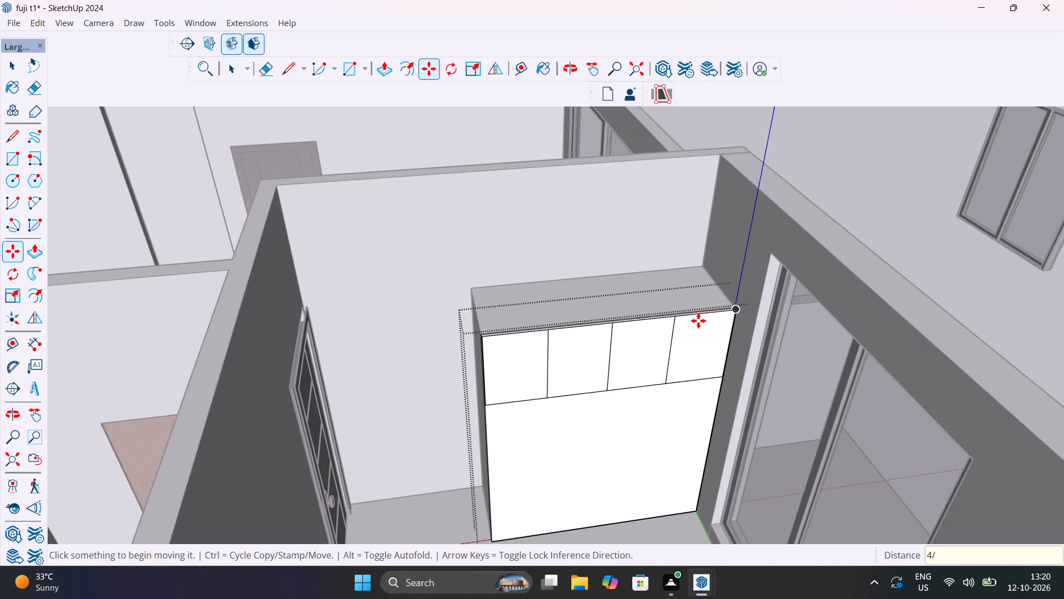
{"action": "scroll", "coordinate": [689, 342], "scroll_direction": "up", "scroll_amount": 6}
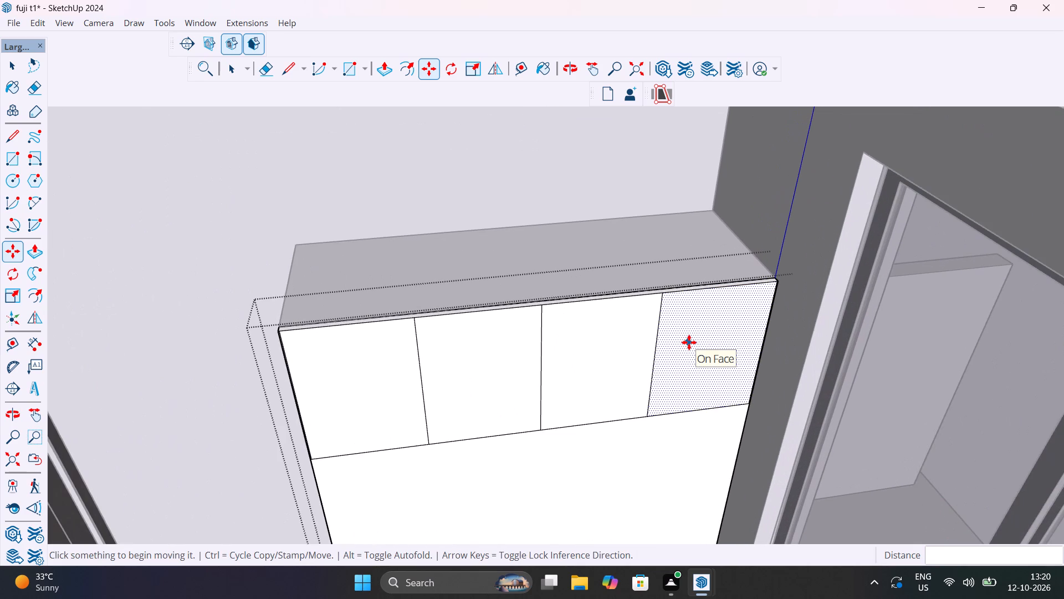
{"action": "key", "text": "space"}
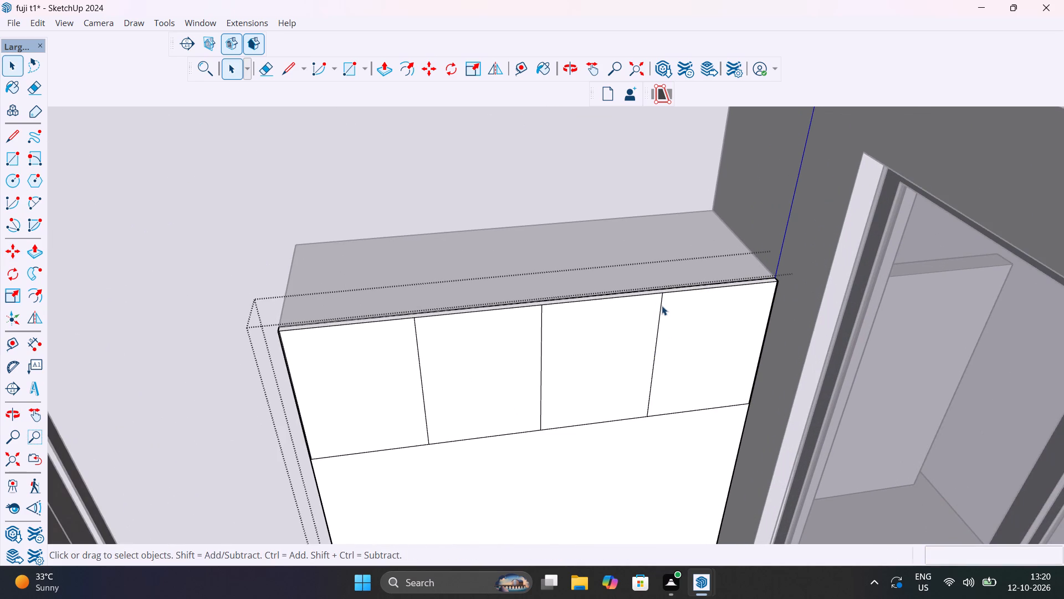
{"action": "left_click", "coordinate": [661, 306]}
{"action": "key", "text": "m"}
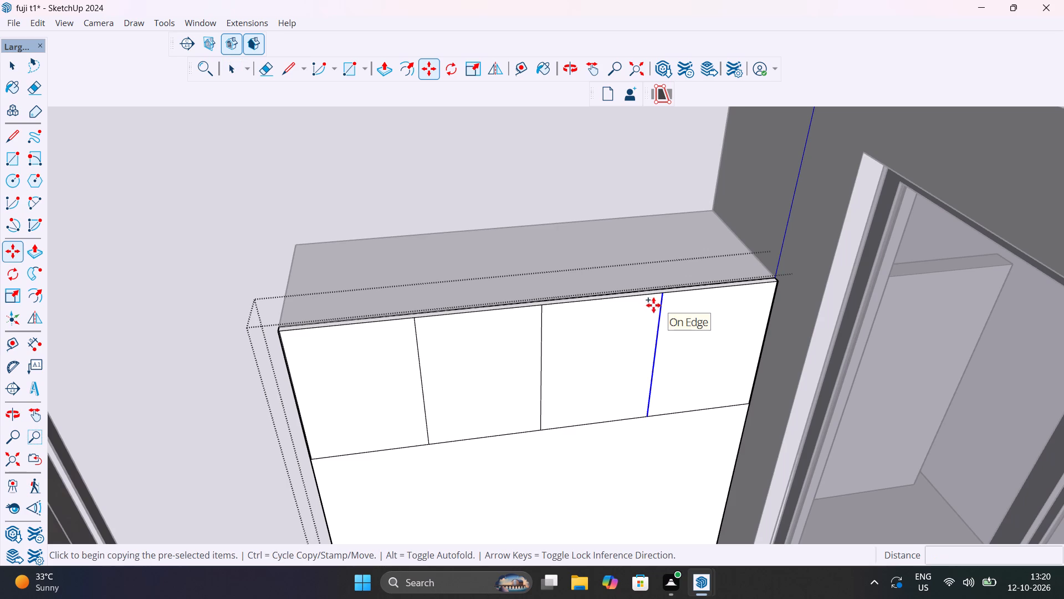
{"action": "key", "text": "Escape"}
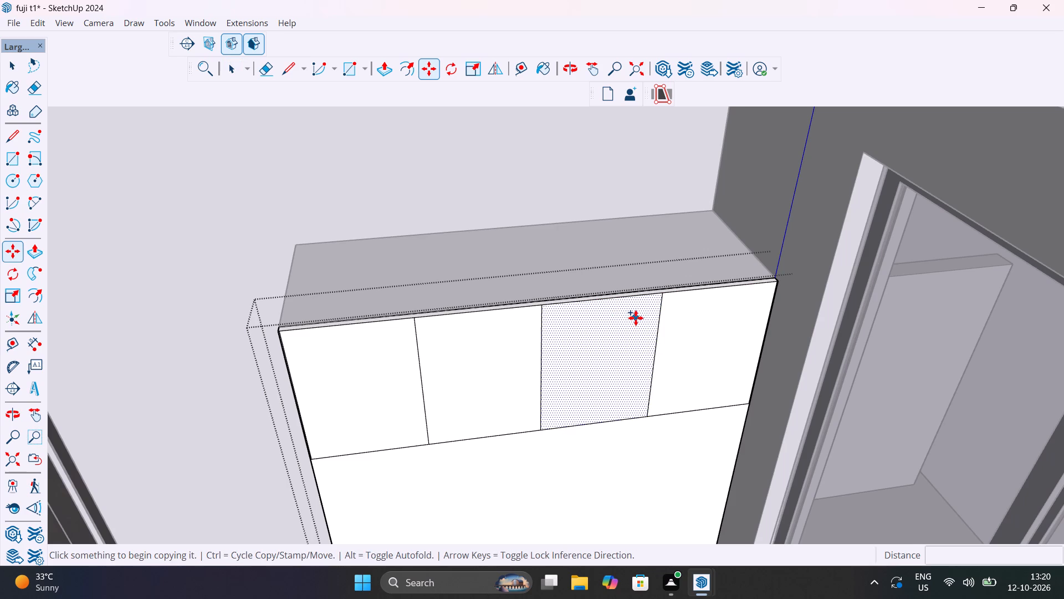
Select the upper section's three vertical dividing lines and start copying them sideways from the top end of the leftmost one.
{"action": "key", "text": "space"}
{"action": "left_click", "coordinate": [659, 321]}
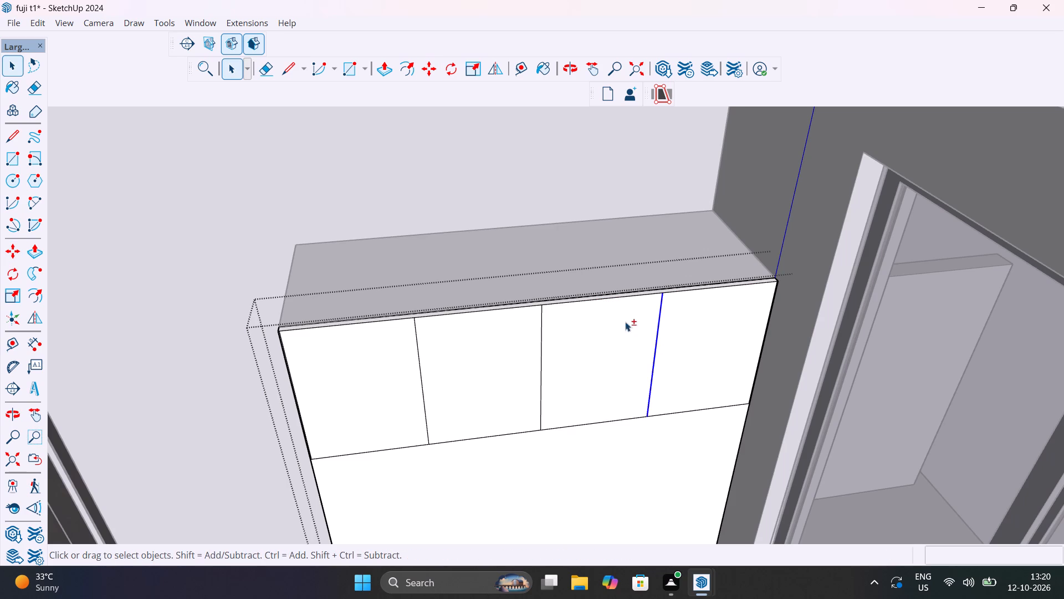
{"action": "left_click", "coordinate": [541, 351], "text": "shift"}
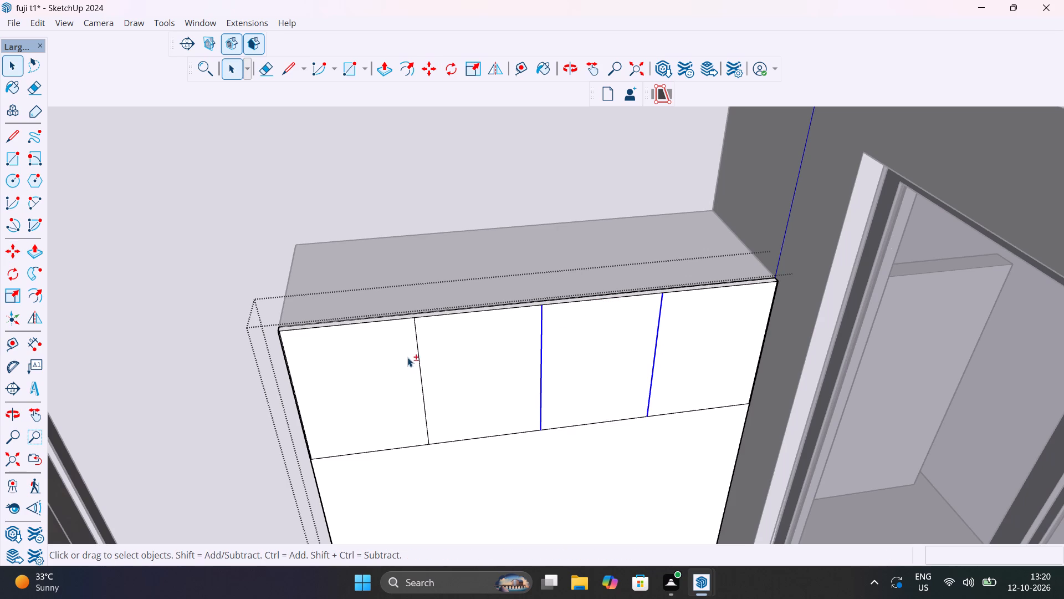
{"action": "left_click", "coordinate": [417, 352], "text": "shift"}
{"action": "key", "text": "m"}
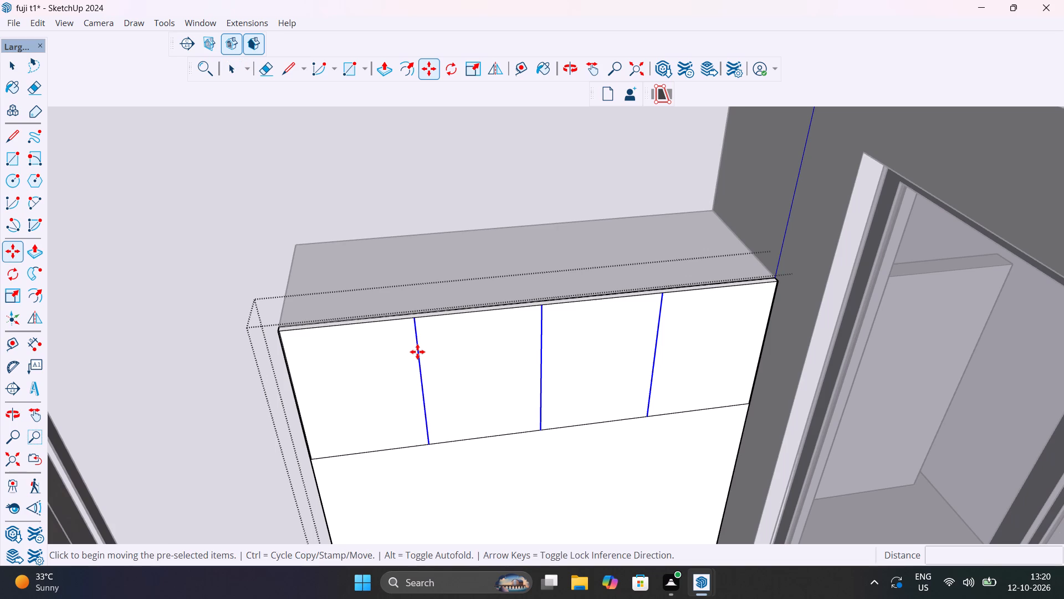
{"action": "left_click", "coordinate": [413, 322]}
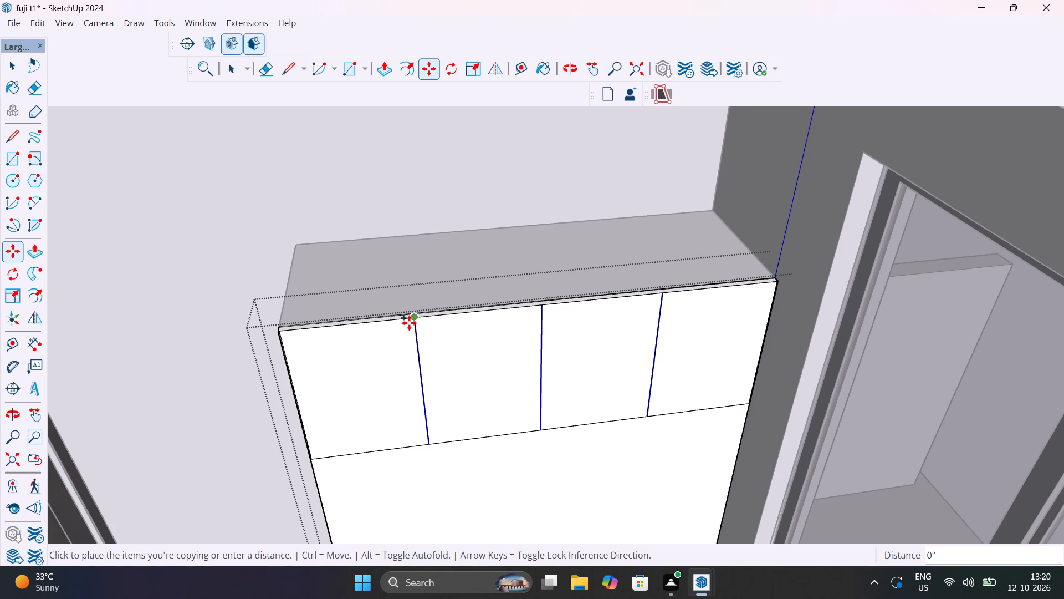
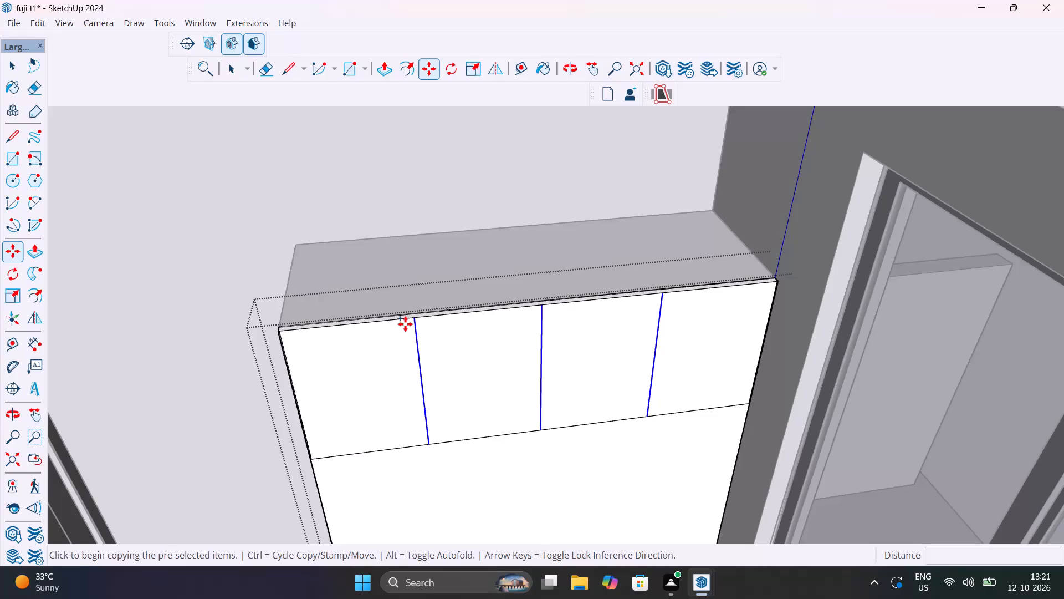
Copy the upper section's three vertical dividing lines 4mm to the right along the top edge.
{"action": "key", "text": "space"}
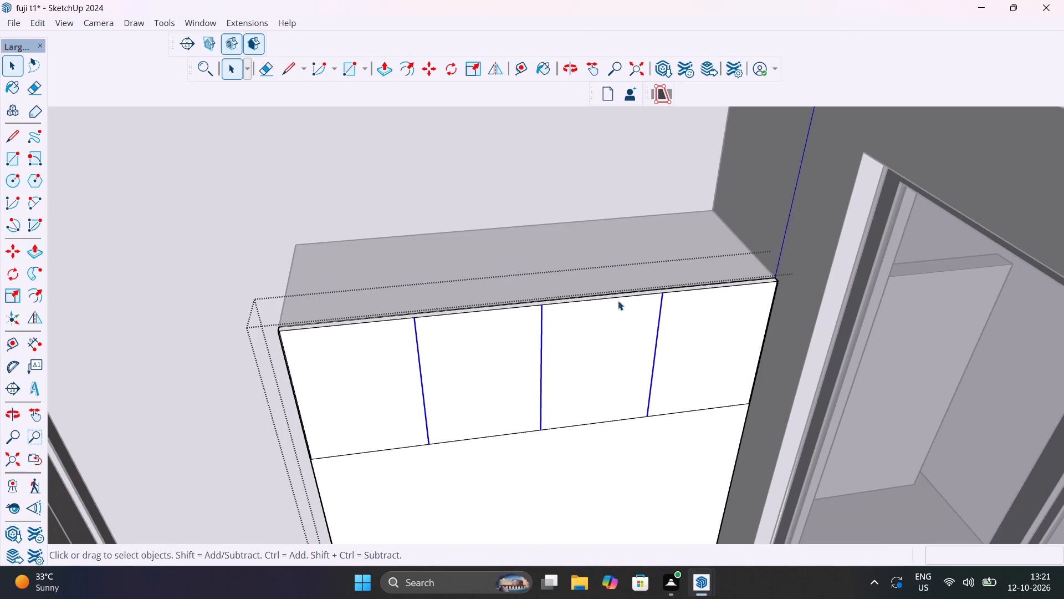
{"action": "scroll", "coordinate": [671, 308], "scroll_direction": "up", "scroll_amount": 15}
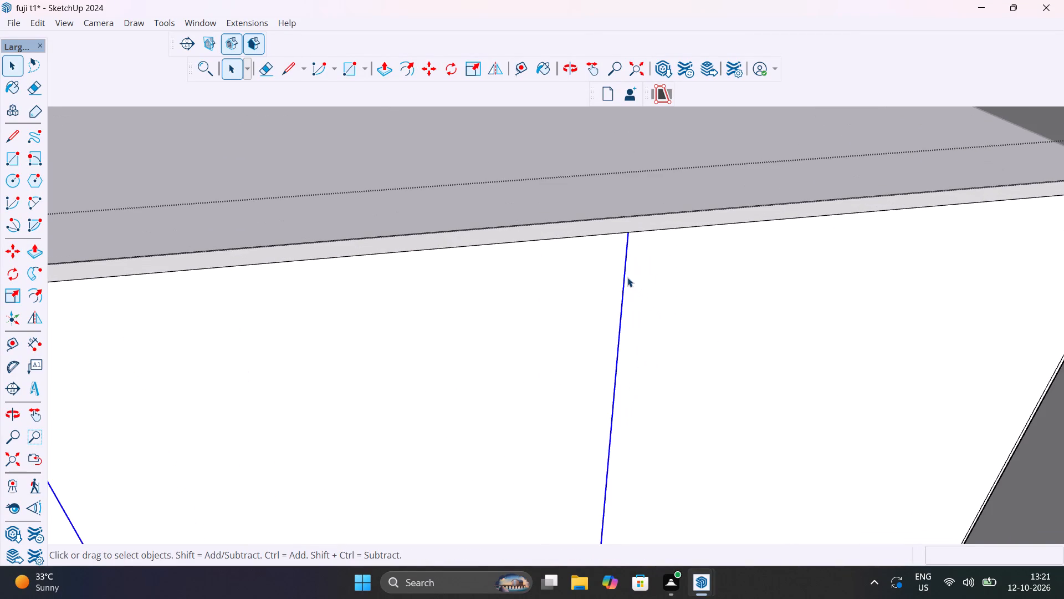
{"action": "key", "text": "m"}
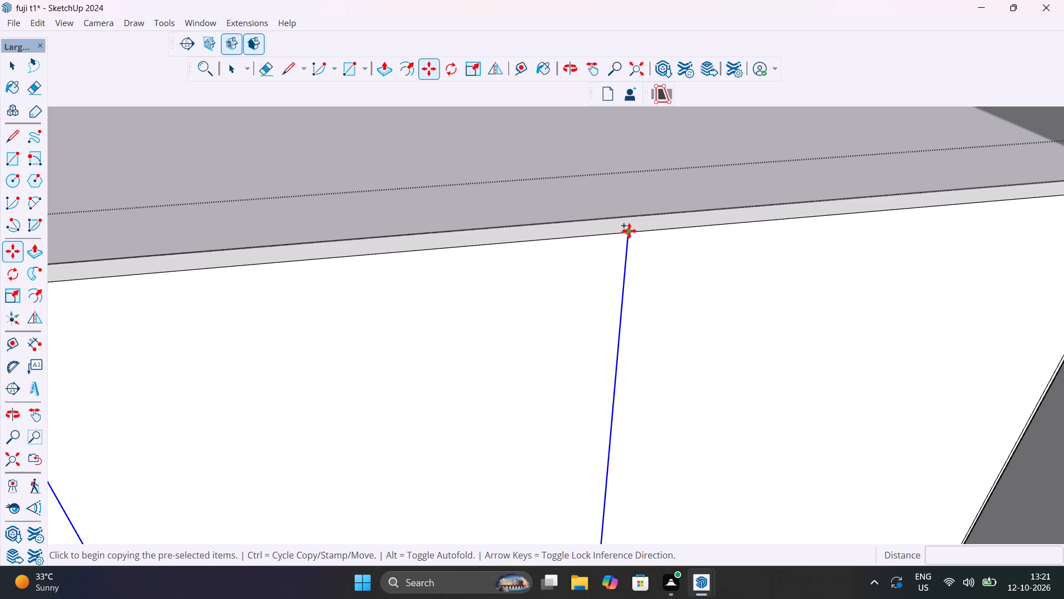
{"action": "left_click", "coordinate": [629, 231]}
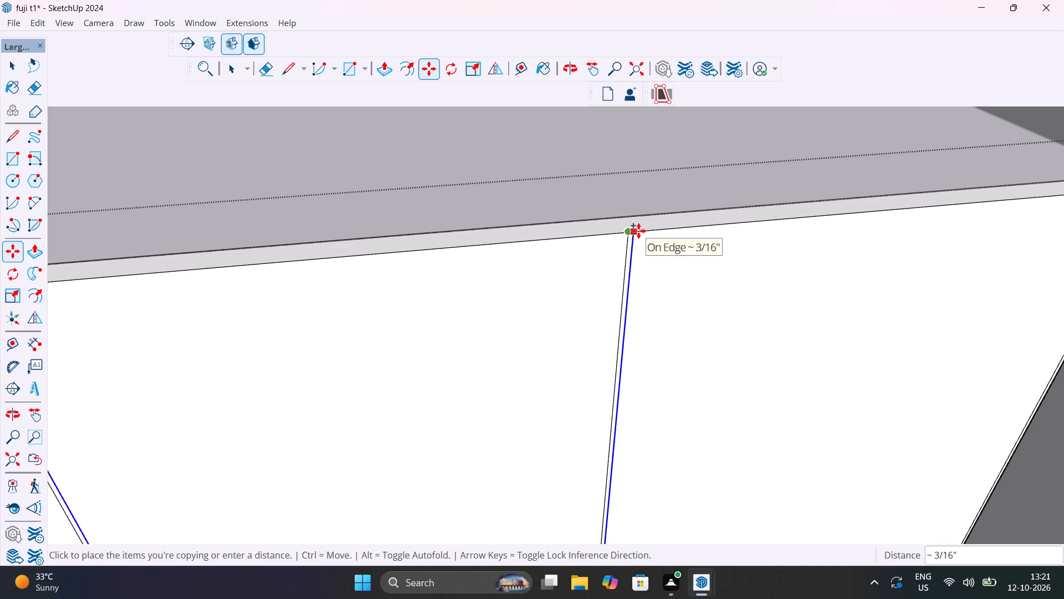
{"action": "type", "text": "4mm"}
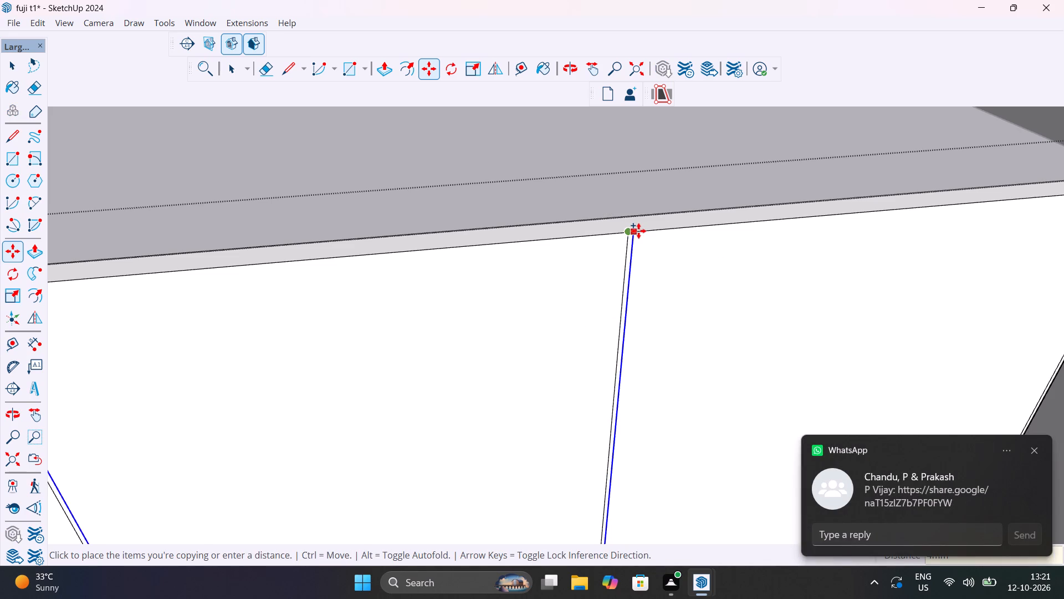
{"action": "key", "text": "Return"}
Copy the three newly offset lines 8mm to the left, onto the other side of the original dividers.
{"action": "scroll", "coordinate": [638, 231], "scroll_direction": "down", "scroll_amount": 10}
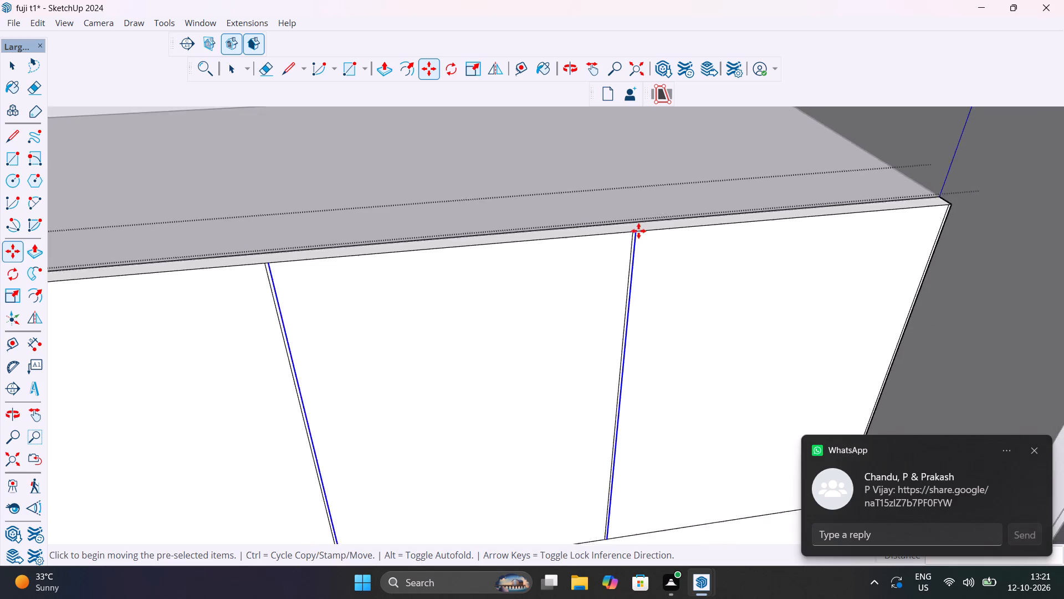
{"action": "scroll", "coordinate": [638, 231], "scroll_direction": "down", "scroll_amount": 2}
{"action": "scroll", "coordinate": [638, 231], "scroll_direction": "up", "scroll_amount": 10}
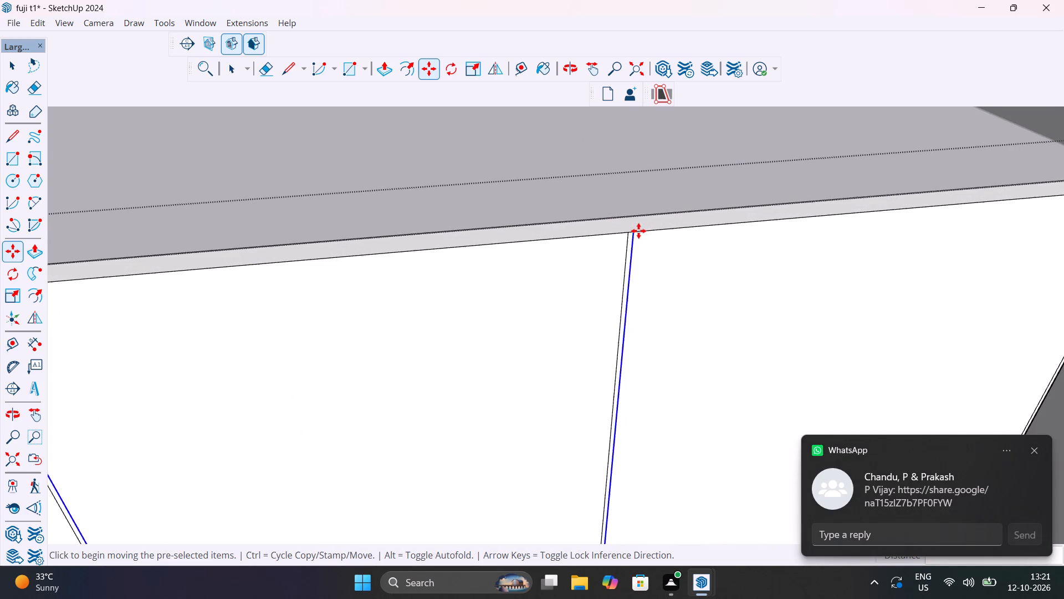
{"action": "key", "text": "m"}
{"action": "left_click", "coordinate": [633, 235]}
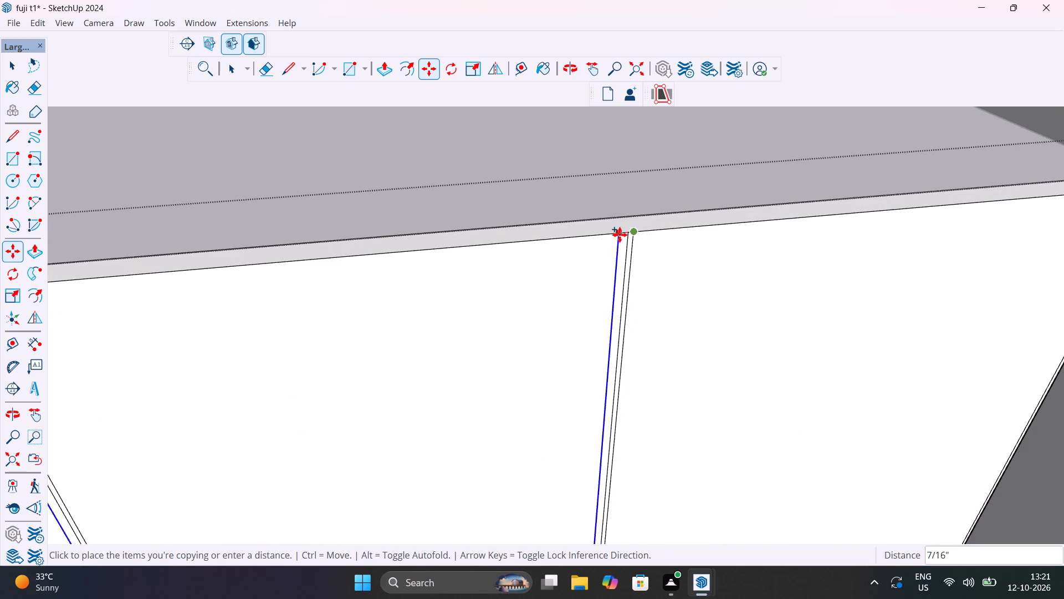
{"action": "type", "text": "8mm"}
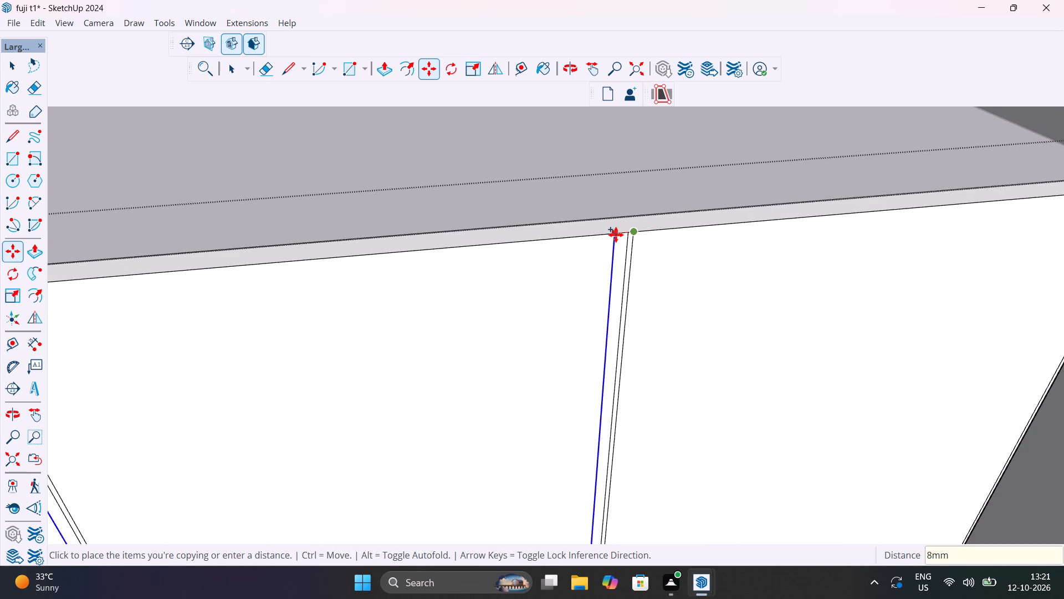
{"action": "key", "text": "Return"}
{"action": "key", "text": "space"}
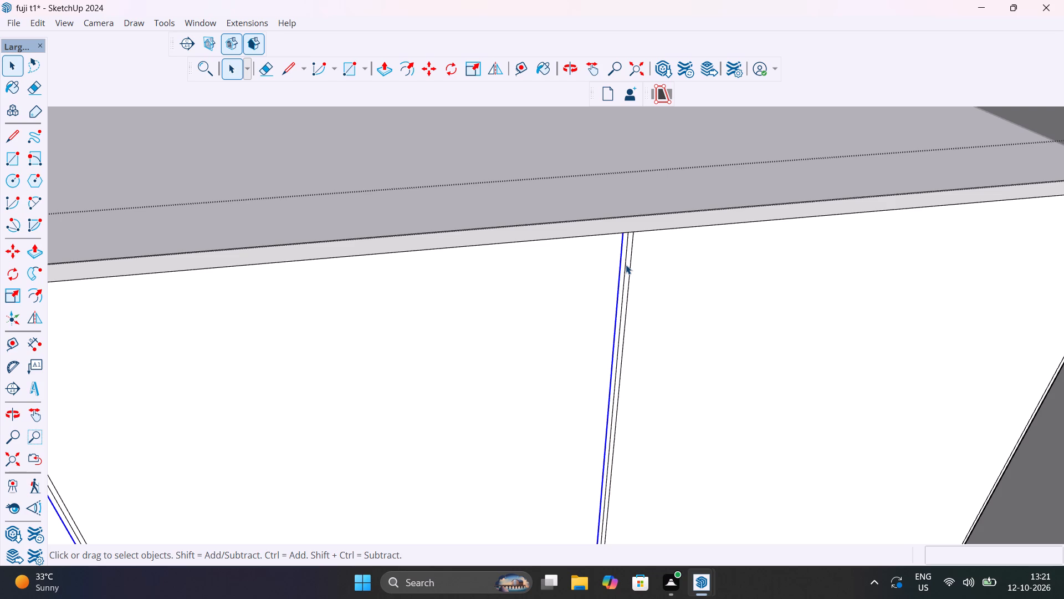
Delete the original centre line from each of the three dividers, leaving a narrow strip between adjacent shutters.
{"action": "left_click", "coordinate": [626, 265]}
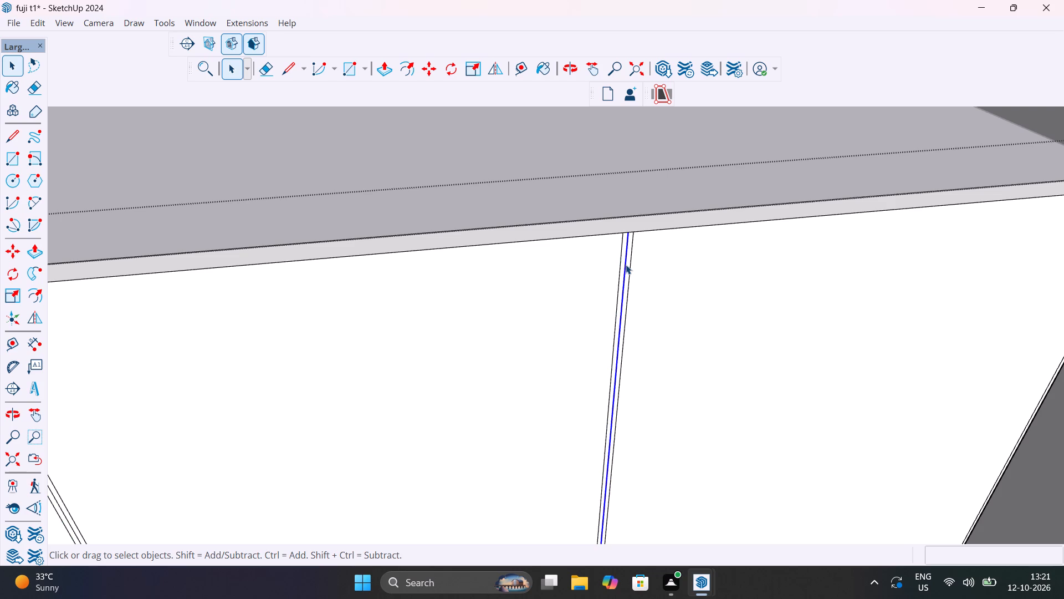
{"action": "key", "text": "Delete"}
{"action": "scroll", "coordinate": [626, 265], "scroll_direction": "down", "scroll_amount": 12}
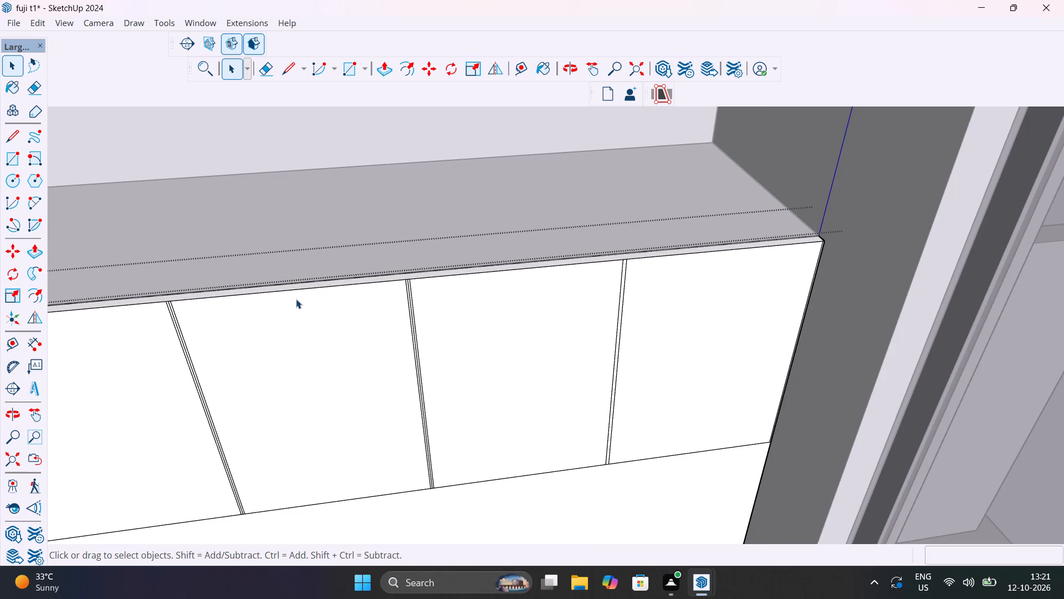
{"action": "scroll", "coordinate": [408, 282], "scroll_direction": "up", "scroll_amount": 17}
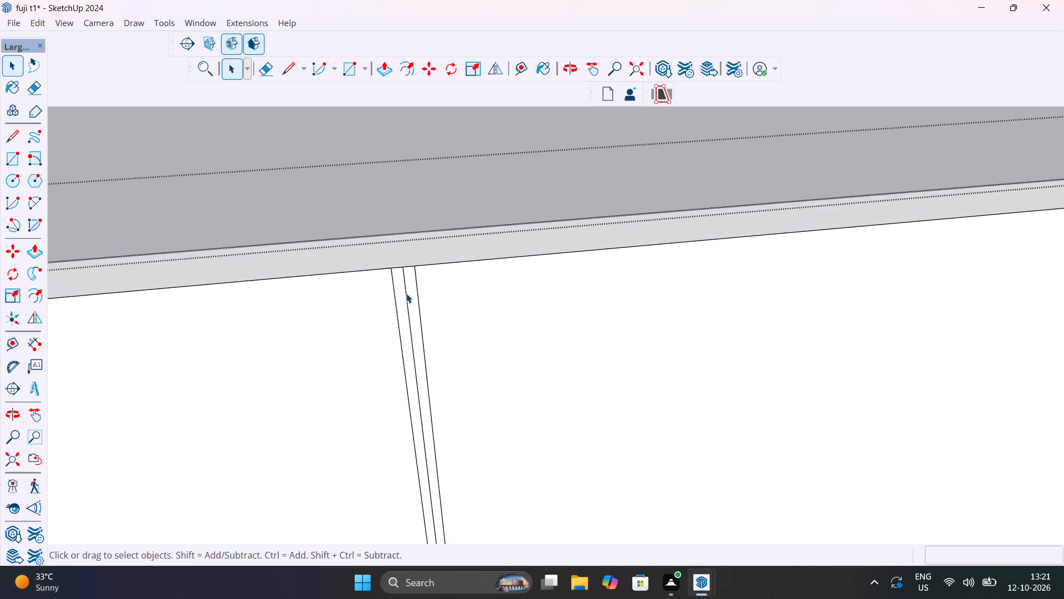
{"action": "left_click", "coordinate": [406, 294]}
{"action": "key", "text": "Delete"}
{"action": "scroll", "coordinate": [406, 294], "scroll_direction": "down", "scroll_amount": 9}
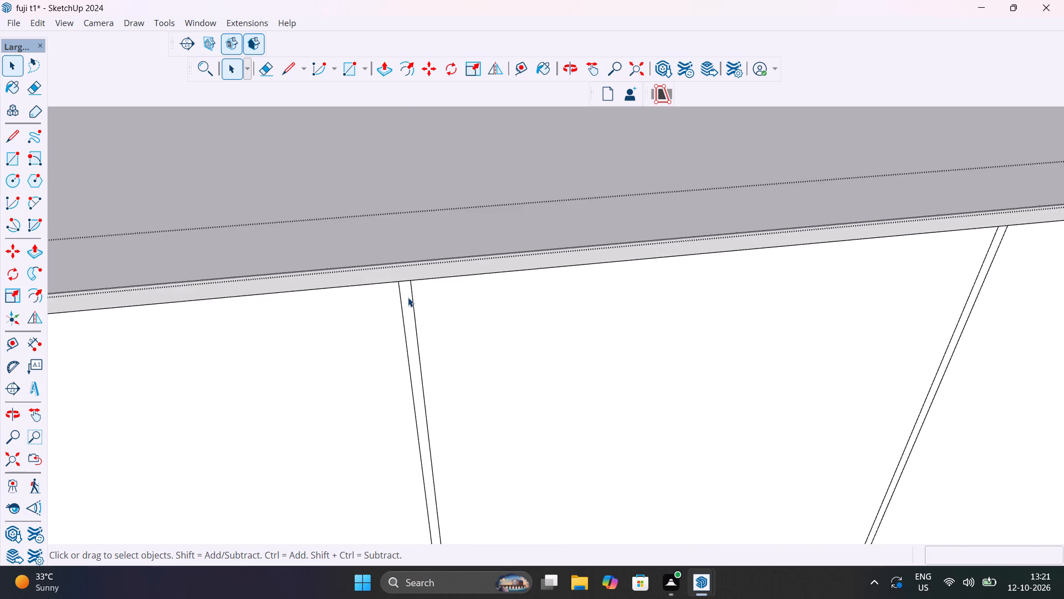
{"action": "scroll", "coordinate": [408, 297], "scroll_direction": "down", "scroll_amount": 8}
{"action": "scroll", "coordinate": [125, 332], "scroll_direction": "up", "scroll_amount": 12}
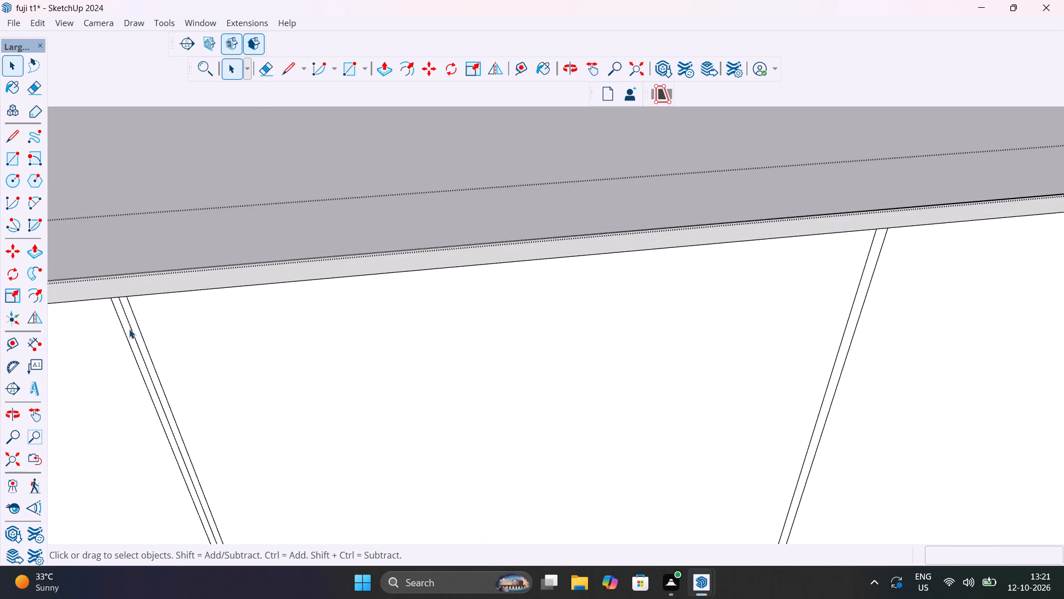
{"action": "left_click", "coordinate": [130, 329]}
{"action": "key", "text": "Delete"}
Push the narrow strip between the two rightmost upper shutters 1" inward with Push/Pull.
{"action": "scroll", "coordinate": [139, 336], "scroll_direction": "down", "scroll_amount": 14}
{"action": "middle_click_drag", "start_coordinate": [309, 379], "coordinate": [305, 296]}
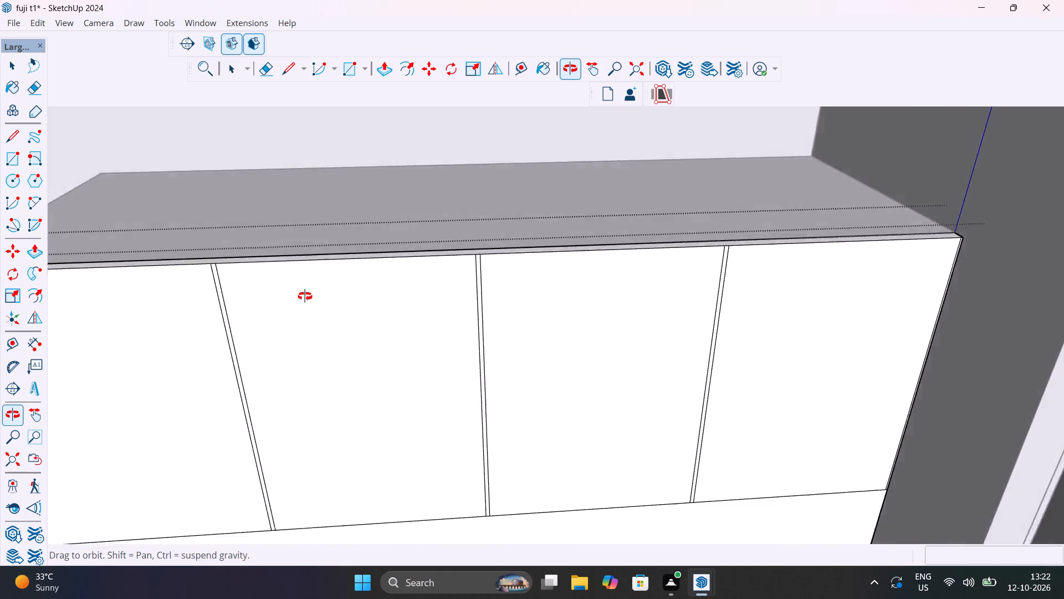
{"action": "middle_click_drag", "start_coordinate": [305, 296], "coordinate": [296, 294]}
{"action": "scroll", "coordinate": [722, 256], "scroll_direction": "up", "scroll_amount": 11}
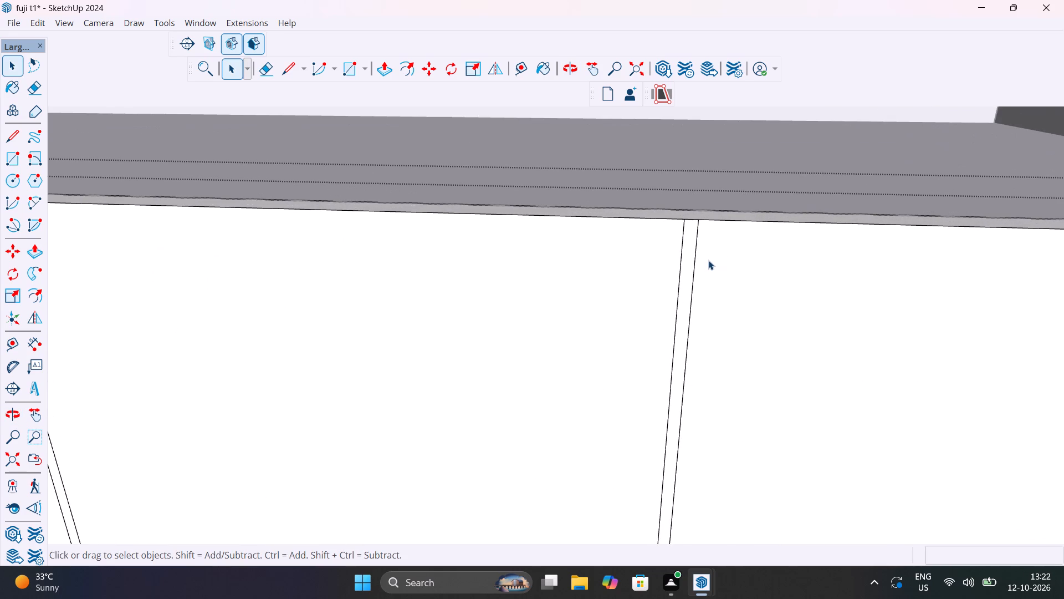
{"action": "scroll", "coordinate": [708, 260], "scroll_direction": "up", "scroll_amount": 1}
{"action": "middle_click_drag", "start_coordinate": [711, 274], "coordinate": [717, 307]}
{"action": "left_click", "coordinate": [689, 238]}
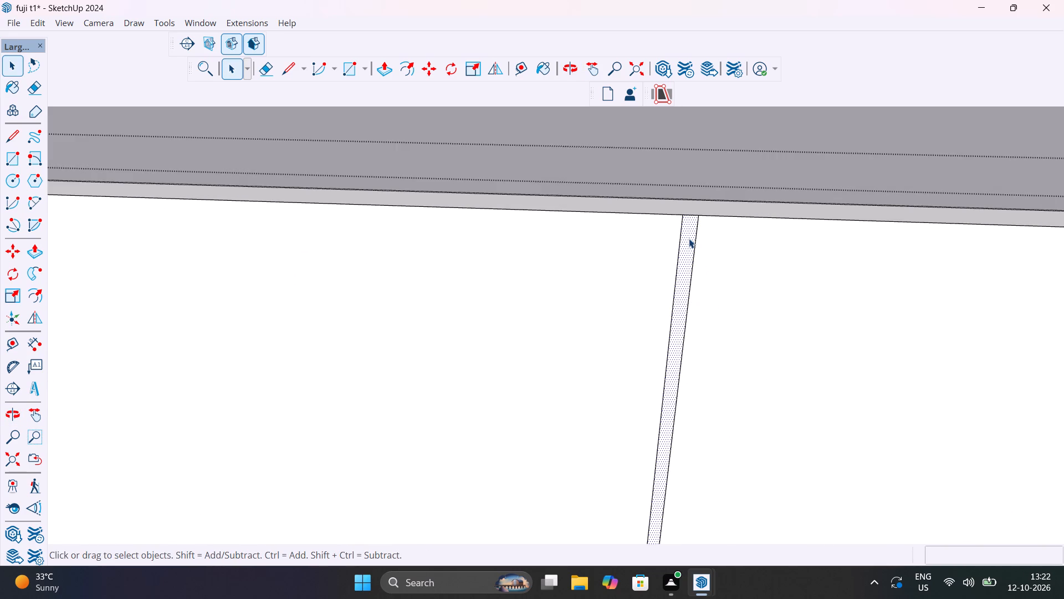
{"action": "key", "text": "p"}
{"action": "left_click", "coordinate": [689, 238]}
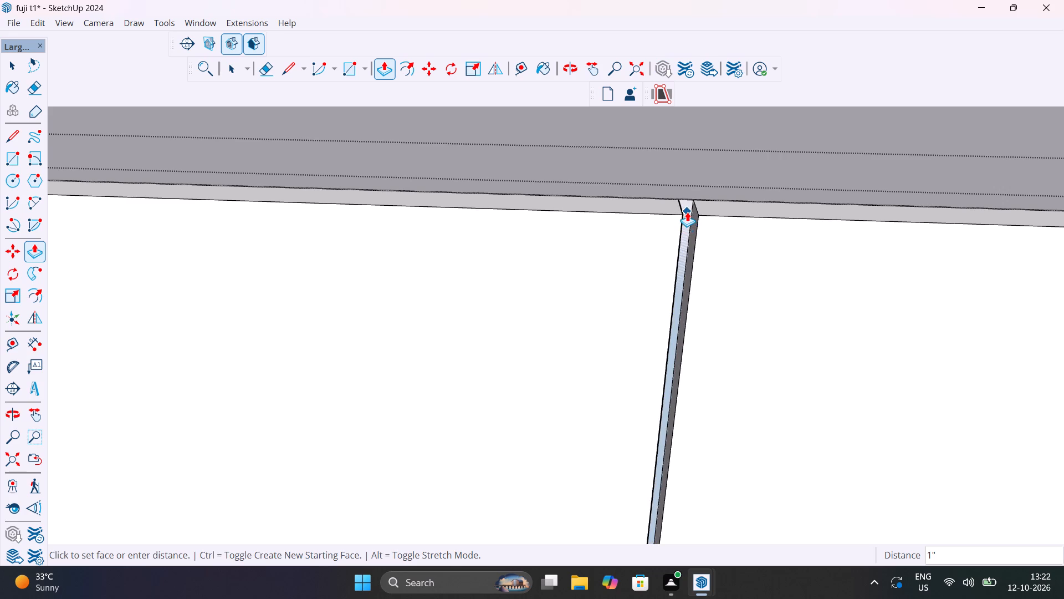
{"action": "left_click", "coordinate": [687, 212]}
Repeat the 1" inward push on the middle gap strip of the upper section.
{"action": "scroll", "coordinate": [691, 234], "scroll_direction": "down", "scroll_amount": 17}
{"action": "scroll", "coordinate": [509, 257], "scroll_direction": "up", "scroll_amount": 2}
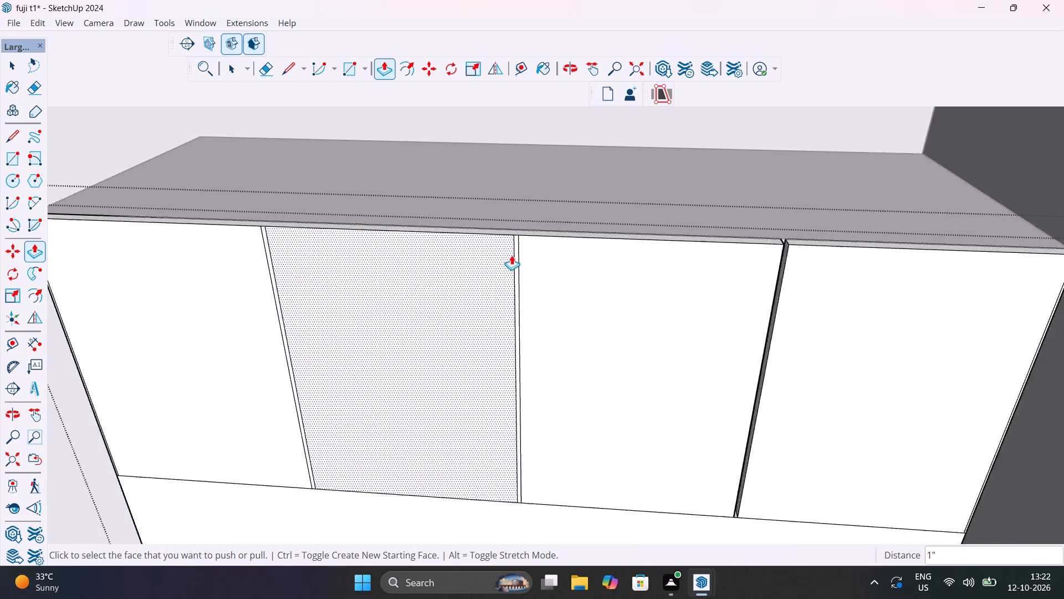
{"action": "scroll", "coordinate": [511, 255], "scroll_direction": "up", "scroll_amount": 14}
{"action": "double_click", "coordinate": [528, 256]}
{"action": "scroll", "coordinate": [528, 256], "scroll_direction": "down", "scroll_amount": 10}
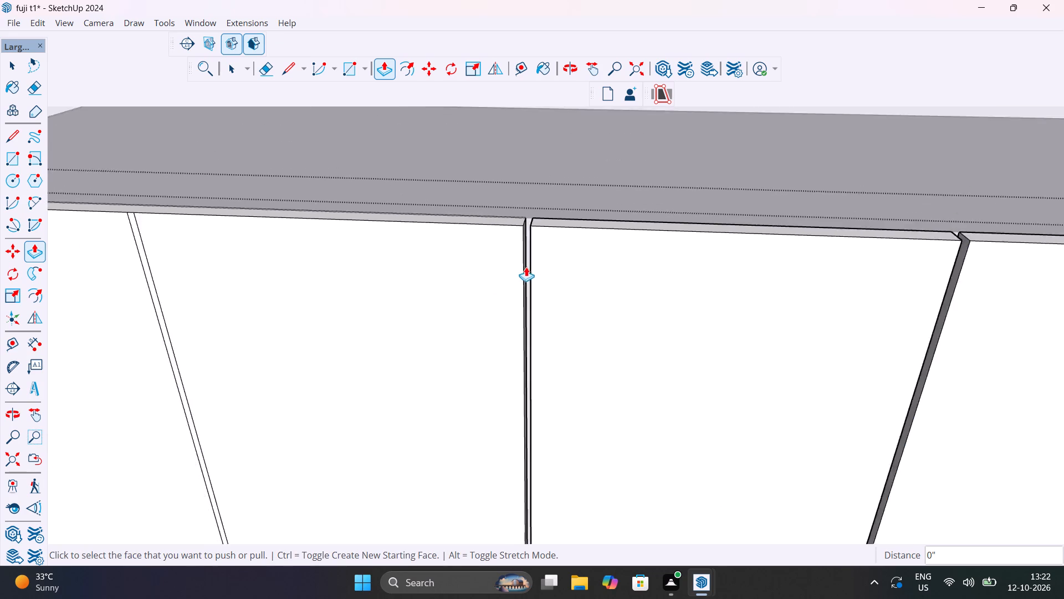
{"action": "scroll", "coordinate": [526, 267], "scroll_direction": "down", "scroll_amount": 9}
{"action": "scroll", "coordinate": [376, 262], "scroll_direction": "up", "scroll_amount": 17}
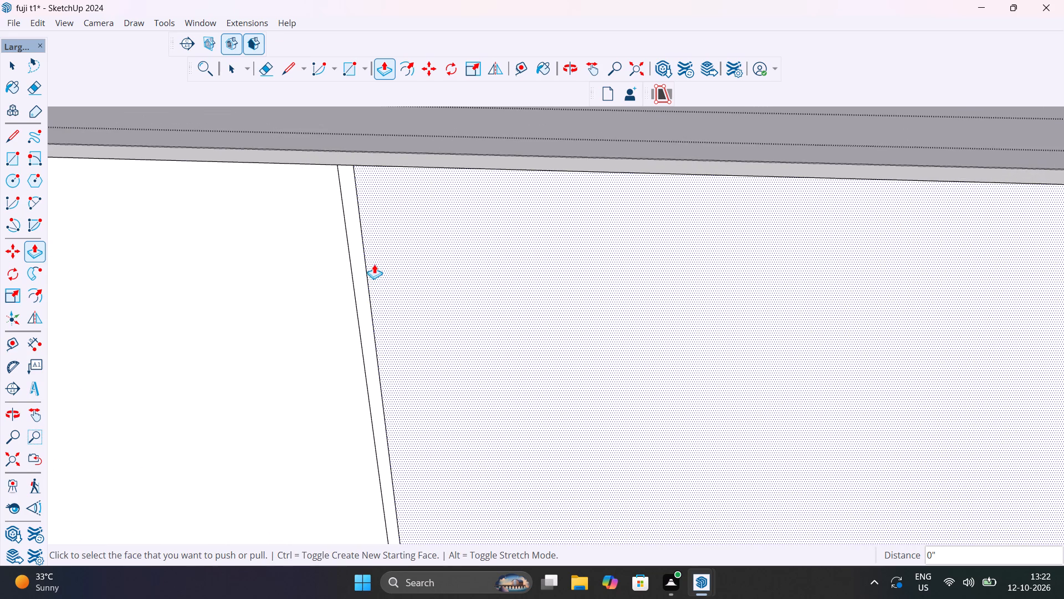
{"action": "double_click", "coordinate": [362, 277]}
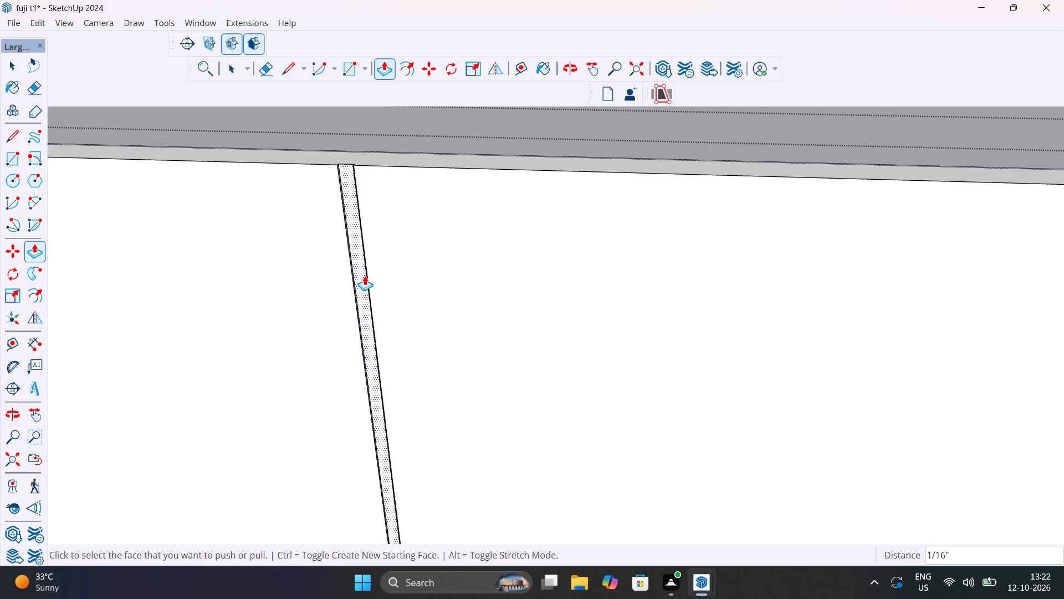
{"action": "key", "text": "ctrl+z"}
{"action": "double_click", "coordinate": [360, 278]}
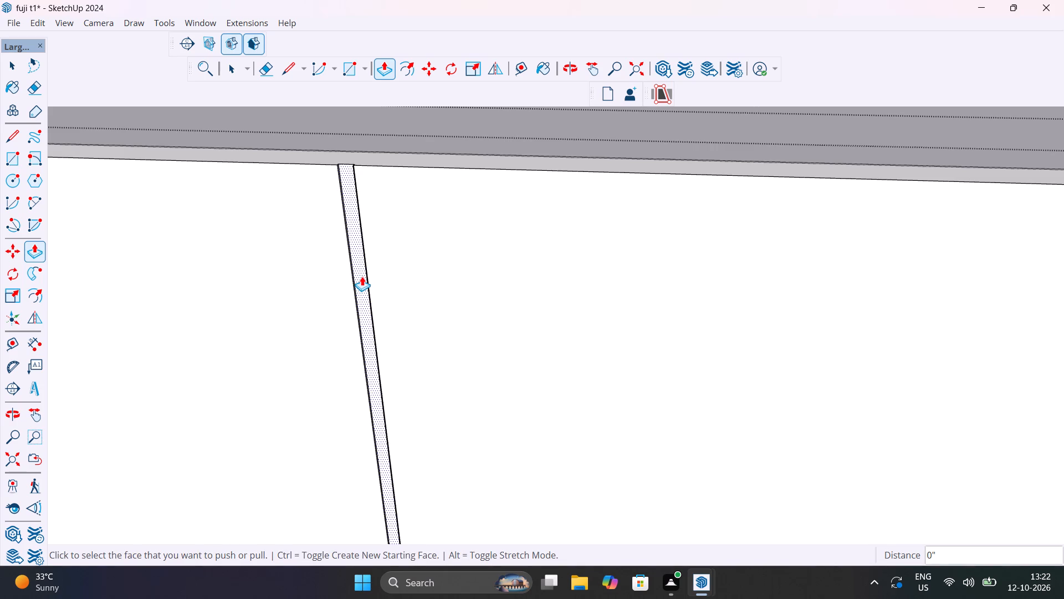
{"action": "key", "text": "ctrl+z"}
Push the leftmost gap strip of the upper section 1" inward and leave the wardrobe group.
{"action": "left_click", "coordinate": [362, 276]}
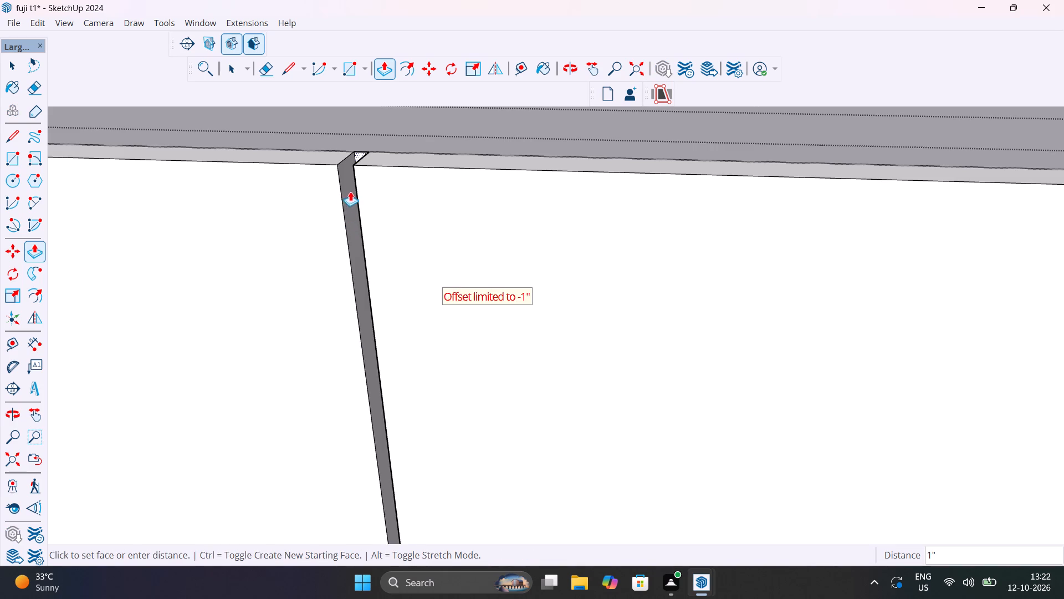
{"action": "left_click", "coordinate": [362, 144]}
{"action": "scroll", "coordinate": [365, 204], "scroll_direction": "down", "scroll_amount": 19}
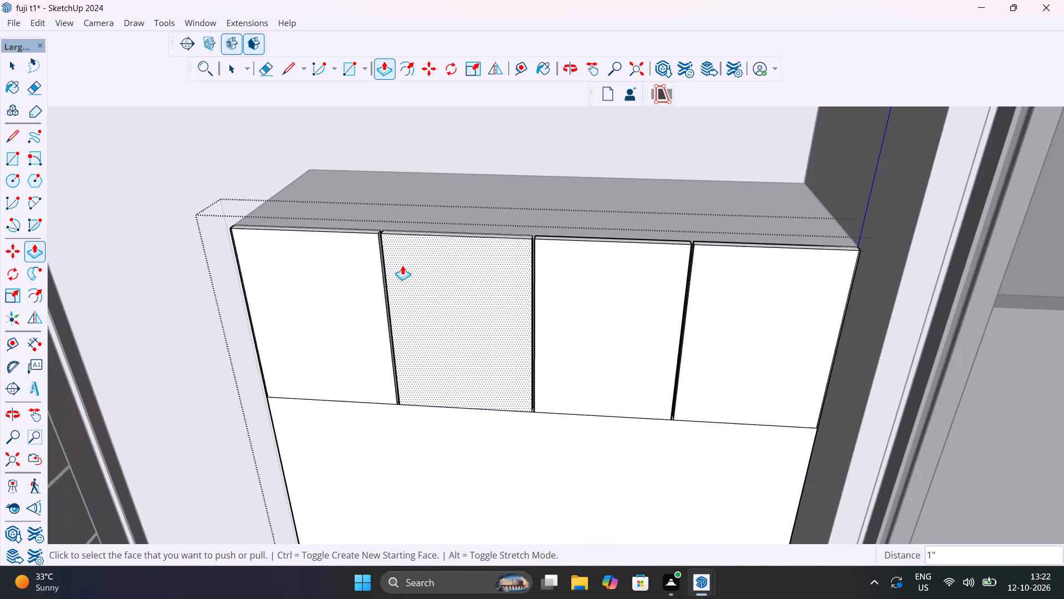
{"action": "key", "text": "space"}
{"action": "scroll", "coordinate": [424, 286], "scroll_direction": "down", "scroll_amount": 13}
{"action": "left_click", "coordinate": [717, 239]}
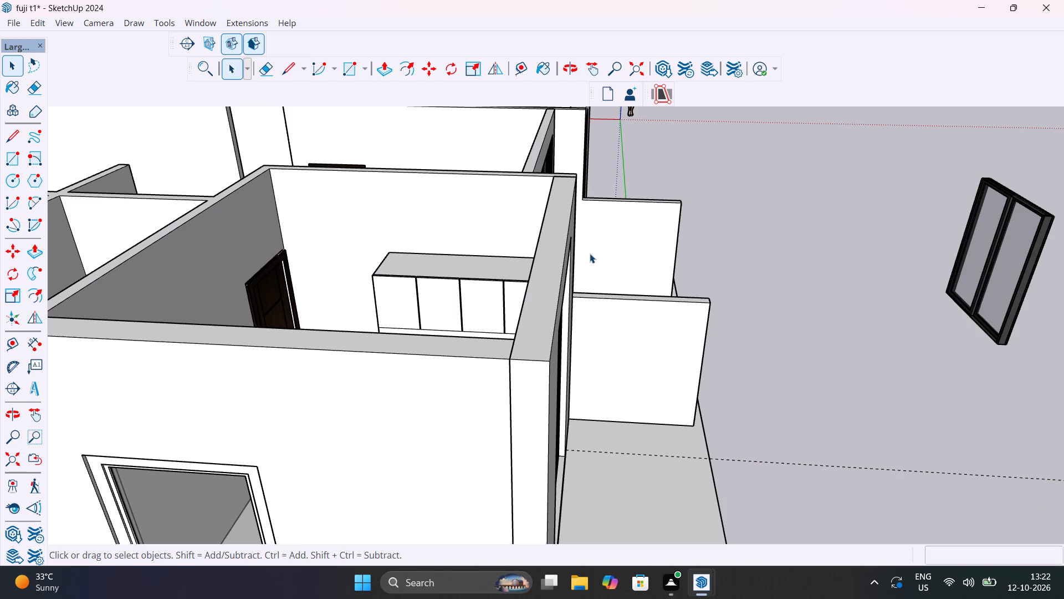
Open the wardrobe group for editing and select the bottom edge of its leftmost upper shutter.
{"action": "scroll", "coordinate": [441, 283], "scroll_direction": "up", "scroll_amount": 11}
{"action": "middle_click_drag", "start_coordinate": [452, 368], "coordinate": [453, 368]}
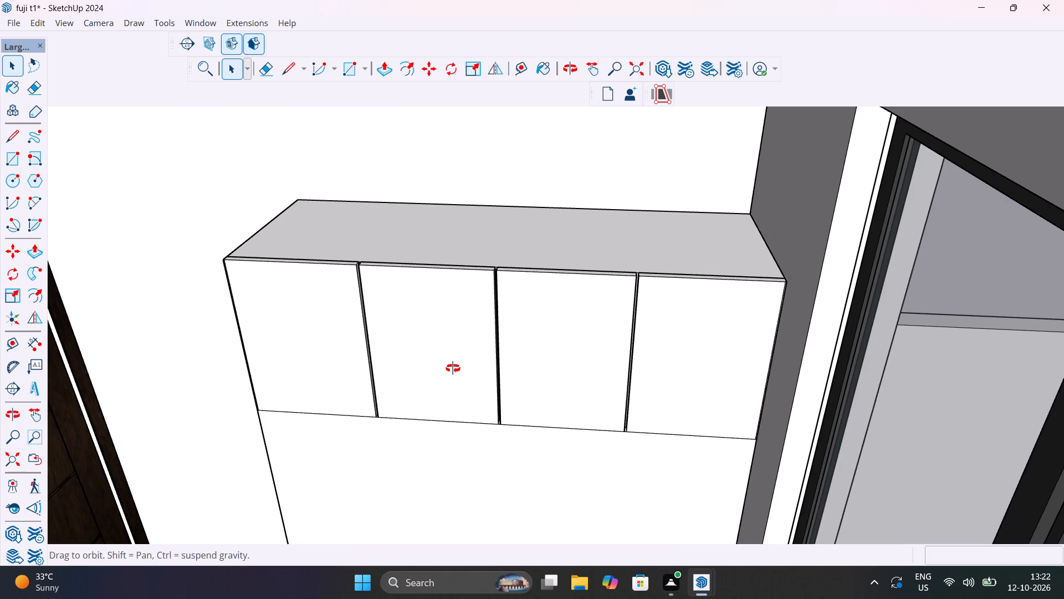
{"action": "middle_click_drag", "start_coordinate": [453, 368], "coordinate": [668, 270]}
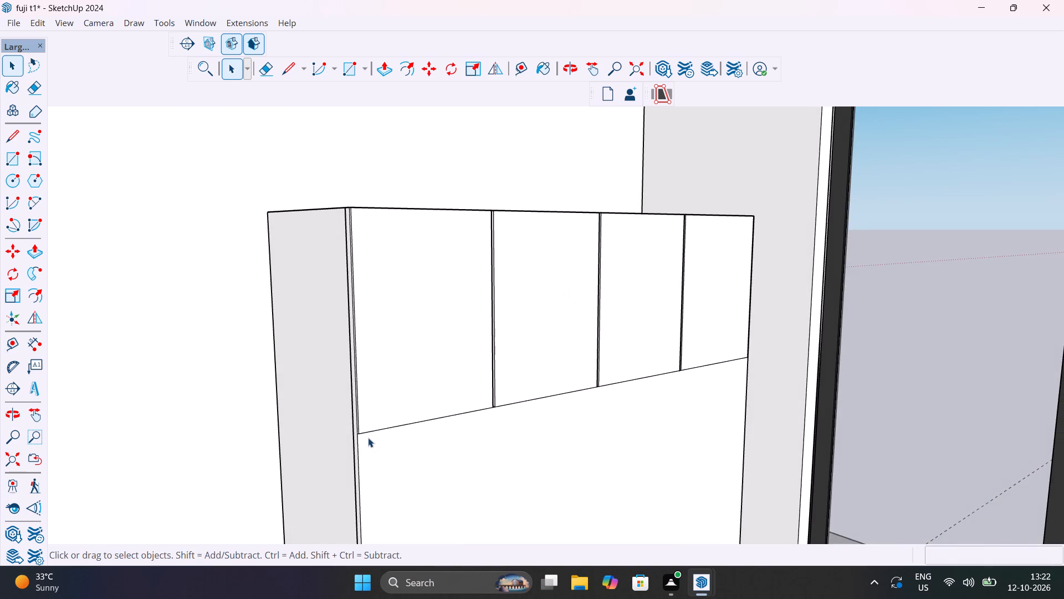
{"action": "scroll", "coordinate": [368, 438], "scroll_direction": "up", "scroll_amount": 11}
{"action": "middle_click_drag", "start_coordinate": [380, 444], "coordinate": [455, 409]}
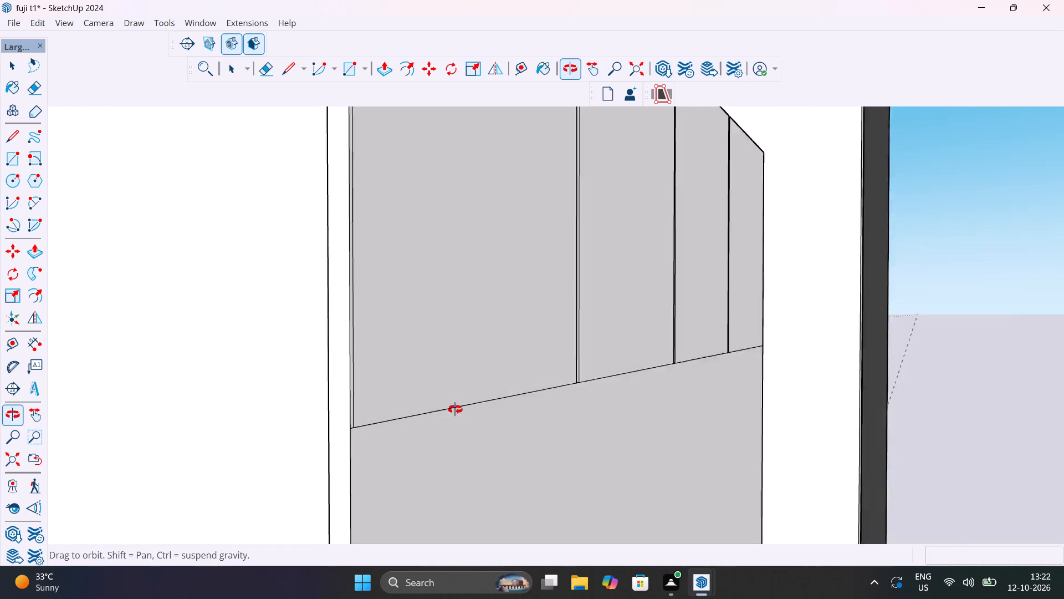
{"action": "middle_click_drag", "start_coordinate": [455, 409], "coordinate": [441, 412]}
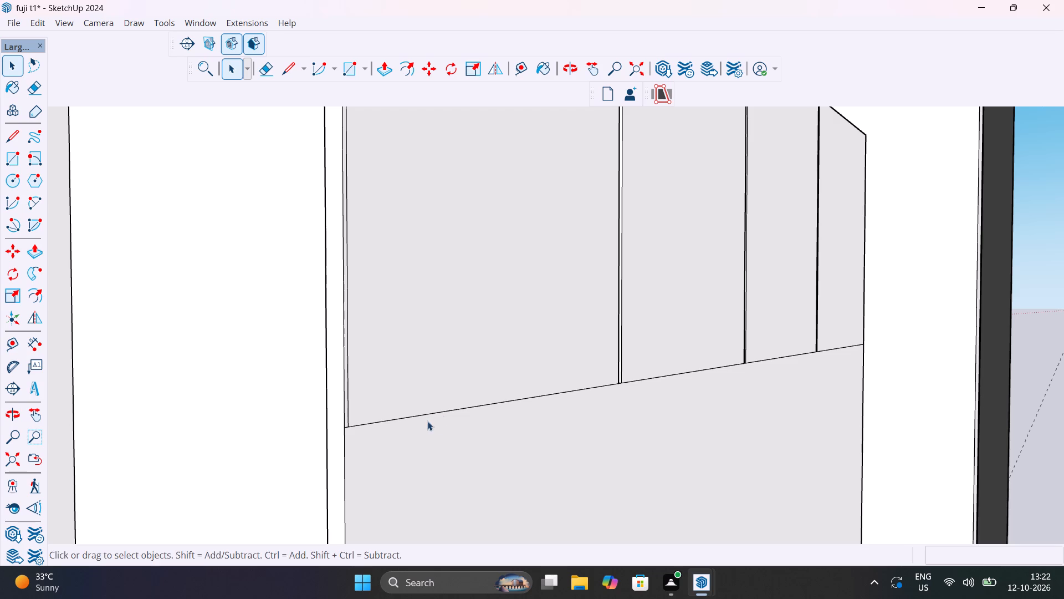
{"action": "scroll", "coordinate": [406, 416], "scroll_direction": "up", "scroll_amount": 9}
{"action": "left_click", "coordinate": [403, 422]}
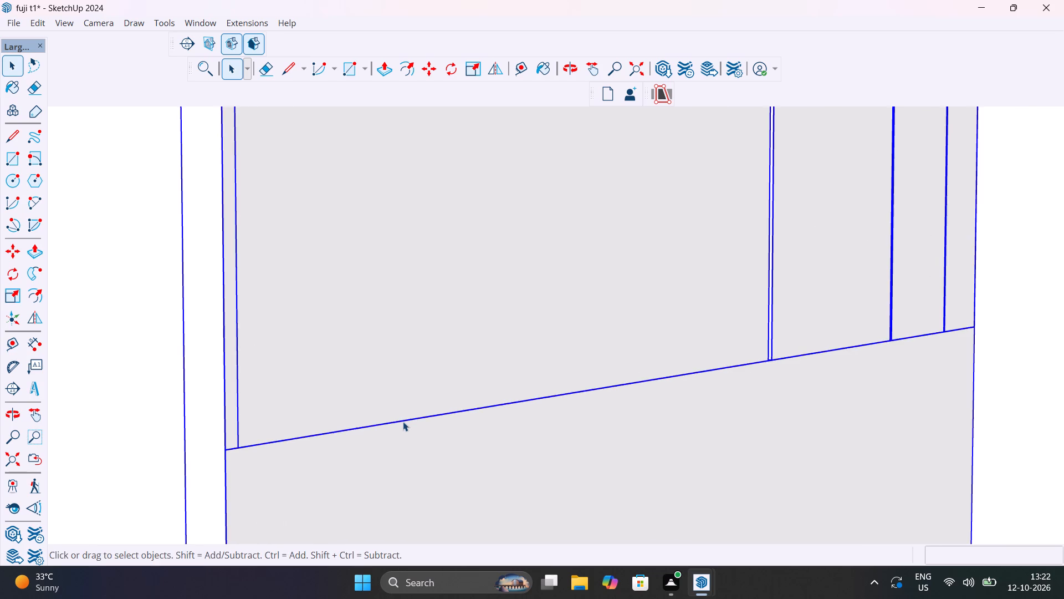
{"action": "double_click", "coordinate": [403, 422]}
{"action": "left_click", "coordinate": [403, 422]}
{"action": "left_click", "coordinate": [403, 422]}
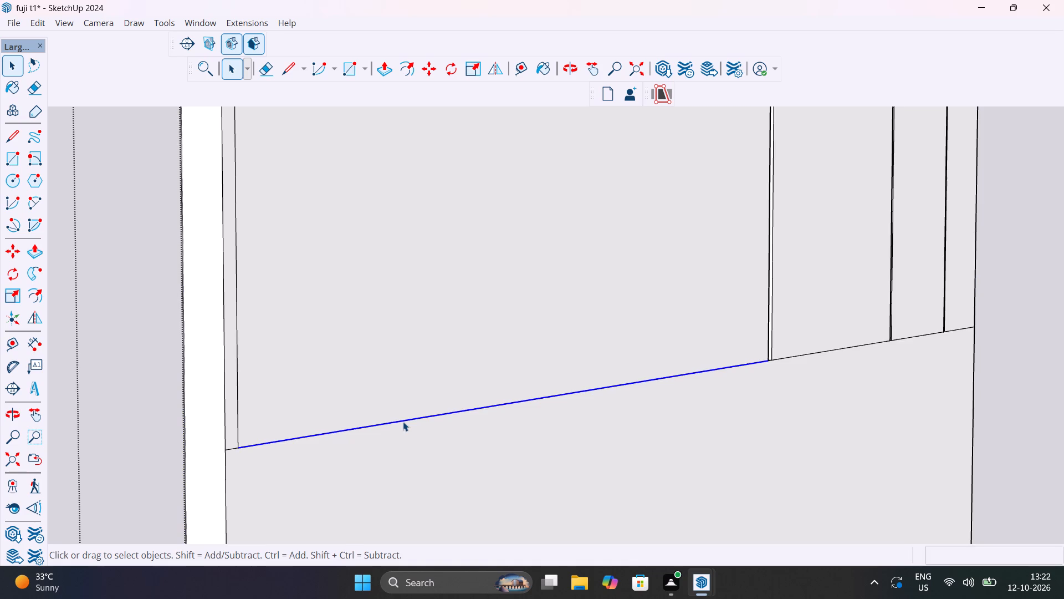
Undo the inward pushes on the three gap strips between the upper shutters.
{"action": "middle_click_drag", "start_coordinate": [409, 426], "coordinate": [440, 379]}
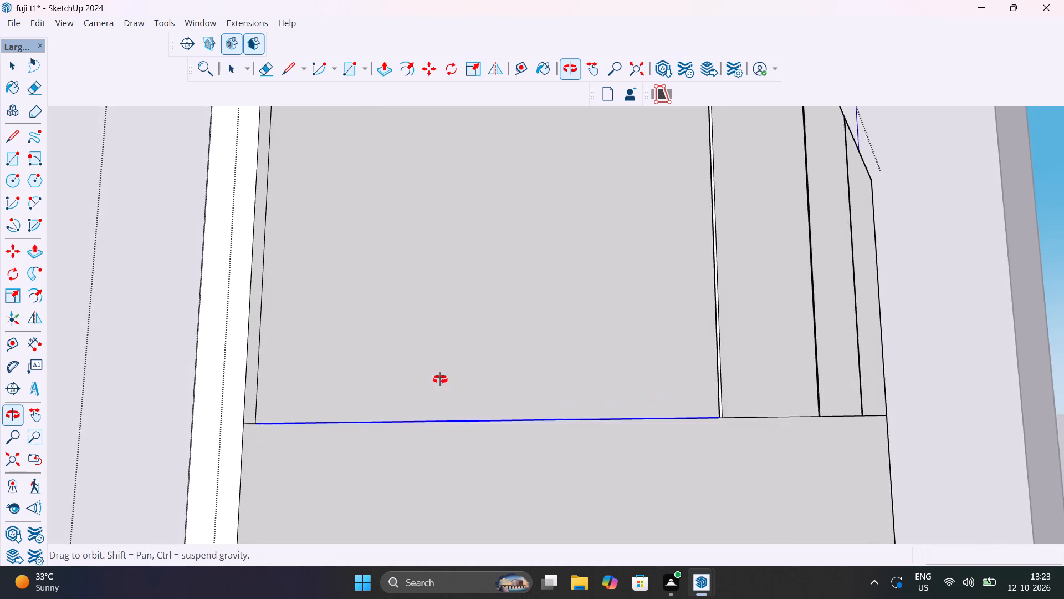
{"action": "middle_click_drag", "start_coordinate": [440, 379], "coordinate": [451, 458]}
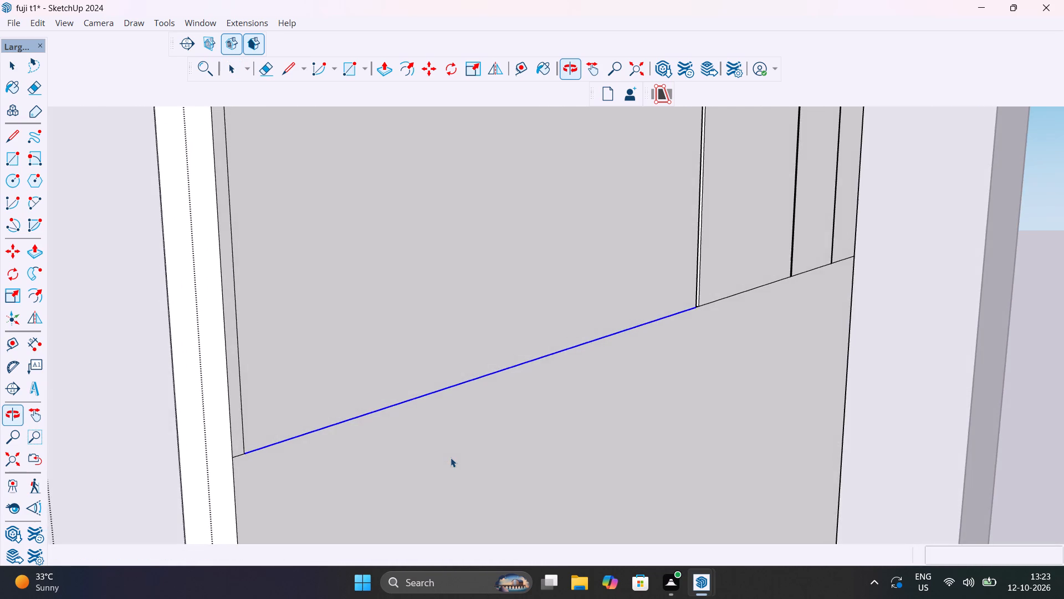
{"action": "scroll", "coordinate": [451, 458], "scroll_direction": "down", "scroll_amount": 15}
{"action": "middle_click_drag", "start_coordinate": [511, 442], "coordinate": [422, 472]}
{"action": "scroll", "coordinate": [507, 443], "scroll_direction": "down", "scroll_amount": 1}
{"action": "scroll", "coordinate": [422, 472], "scroll_direction": "up", "scroll_amount": 1}
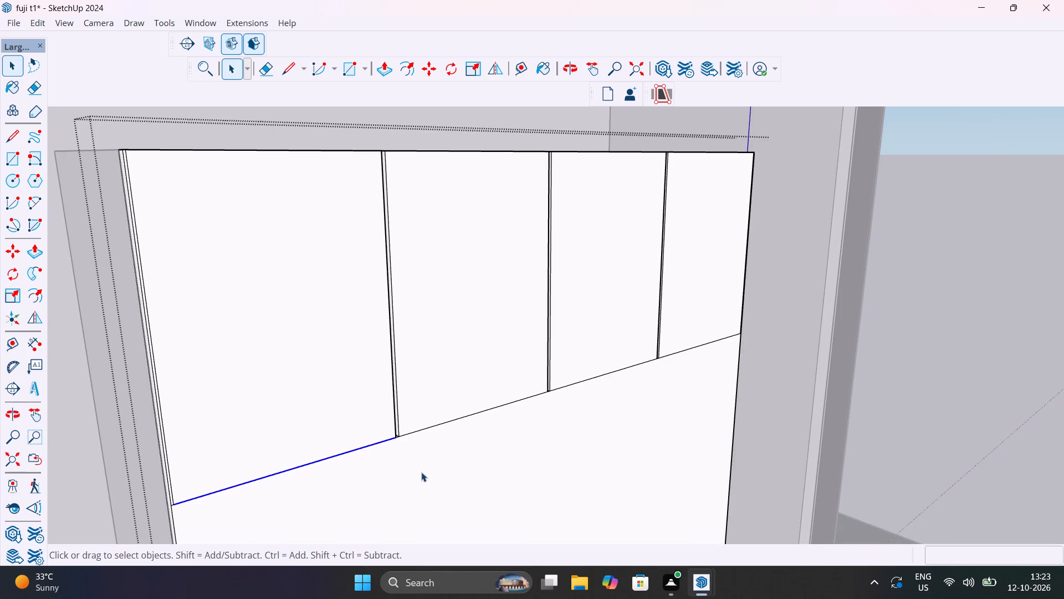
{"action": "key", "text": "ctrl+z"}
{"action": "key", "text": "ctrl+z"}
{"action": "key", "text": "ctrl+z"}
{"action": "key", "text": "ctrl+z"}
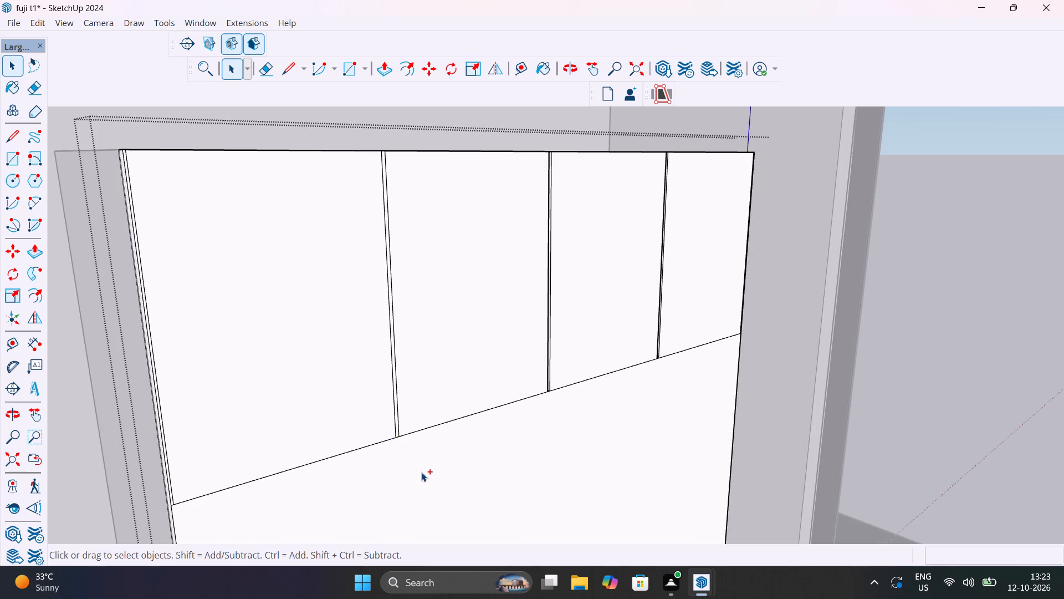
{"action": "key", "text": "ctrl+z"}
{"action": "key", "text": "ctrl+z"}
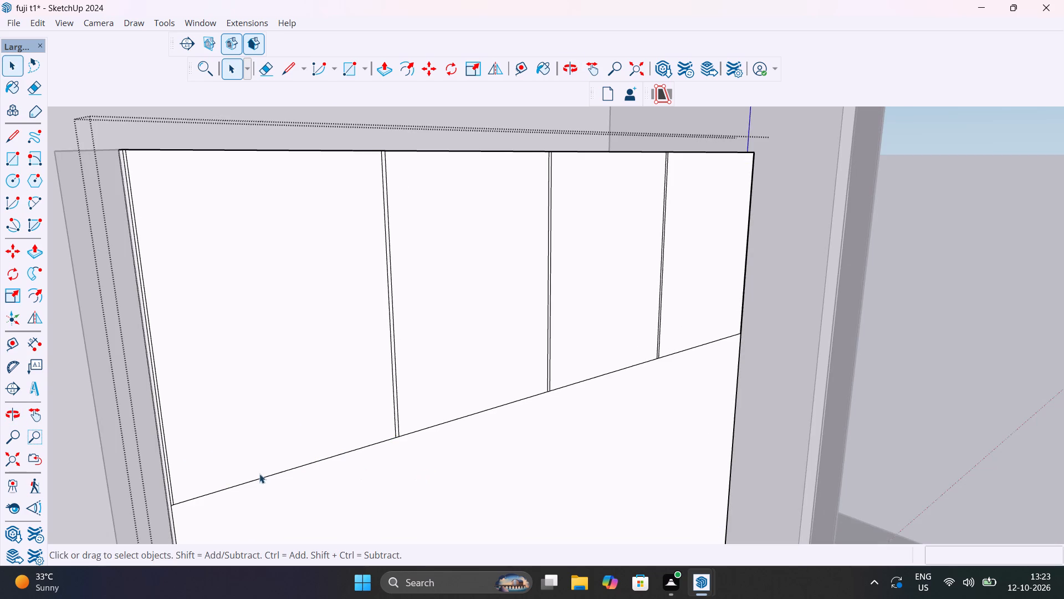
Select every segment of the horizontal line under the upper shutters and copy it 4 mm downward with Move.
{"action": "scroll", "coordinate": [282, 486], "scroll_direction": "up", "scroll_amount": 5}
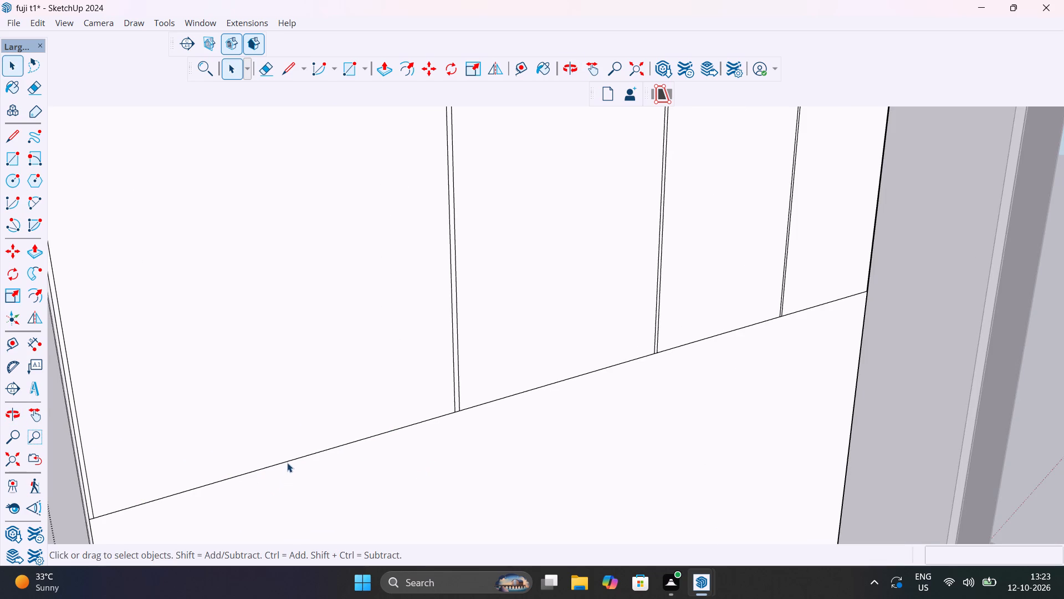
{"action": "left_click", "coordinate": [287, 463]}
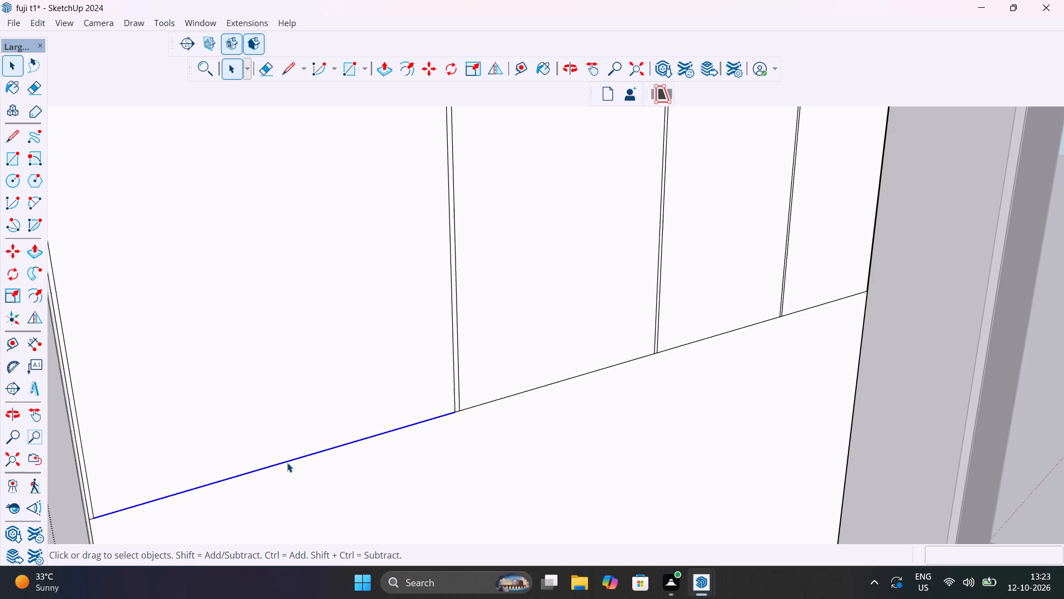
{"action": "scroll", "coordinate": [479, 408], "scroll_direction": "up", "scroll_amount": 11}
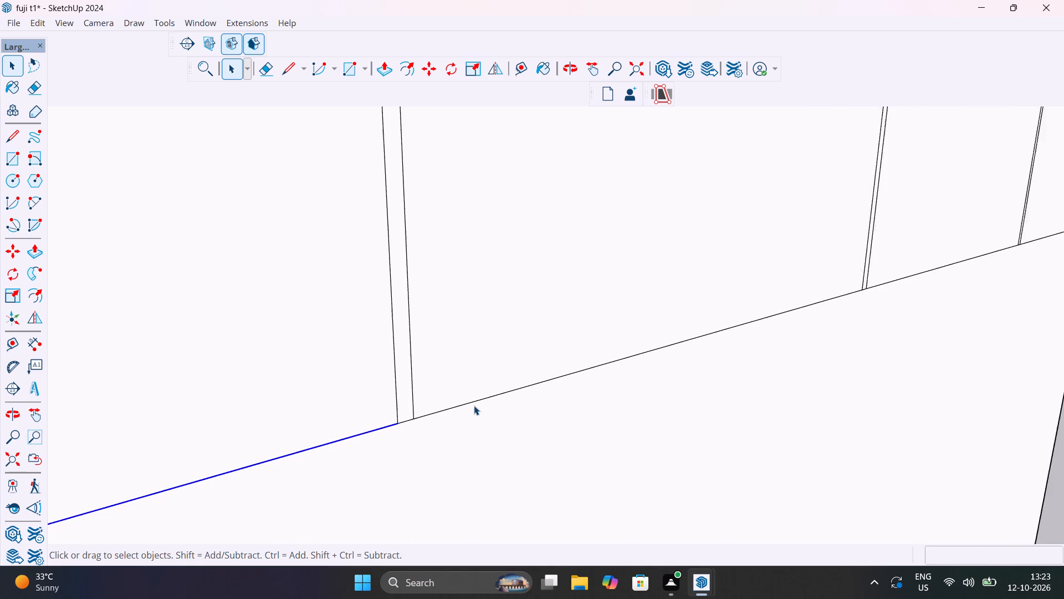
{"action": "scroll", "coordinate": [474, 405], "scroll_direction": "up", "scroll_amount": 6}
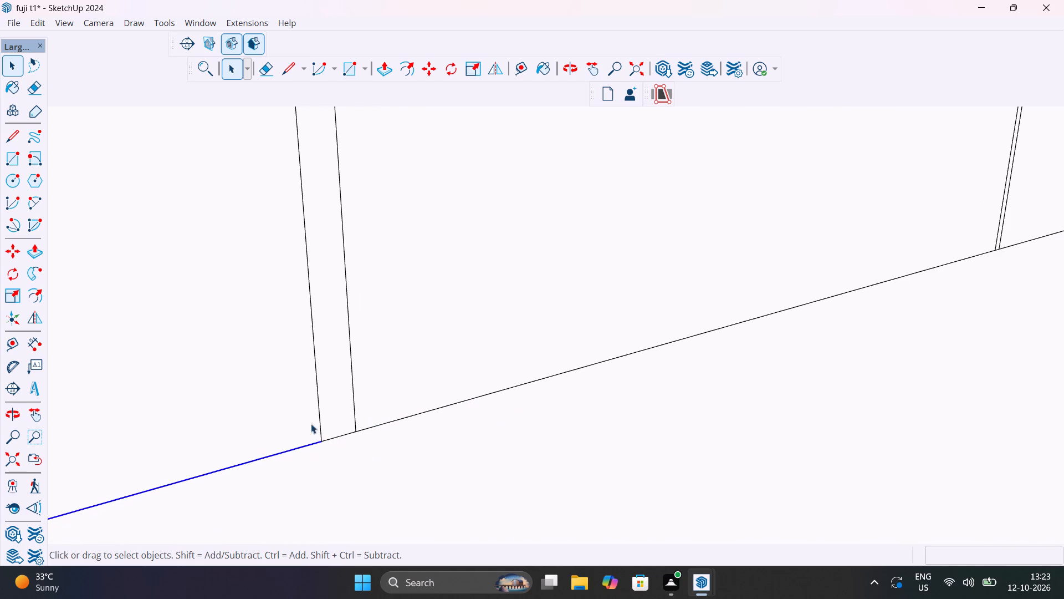
{"action": "left_click", "coordinate": [338, 438], "text": "shift"}
{"action": "left_click", "coordinate": [438, 408], "text": "shift"}
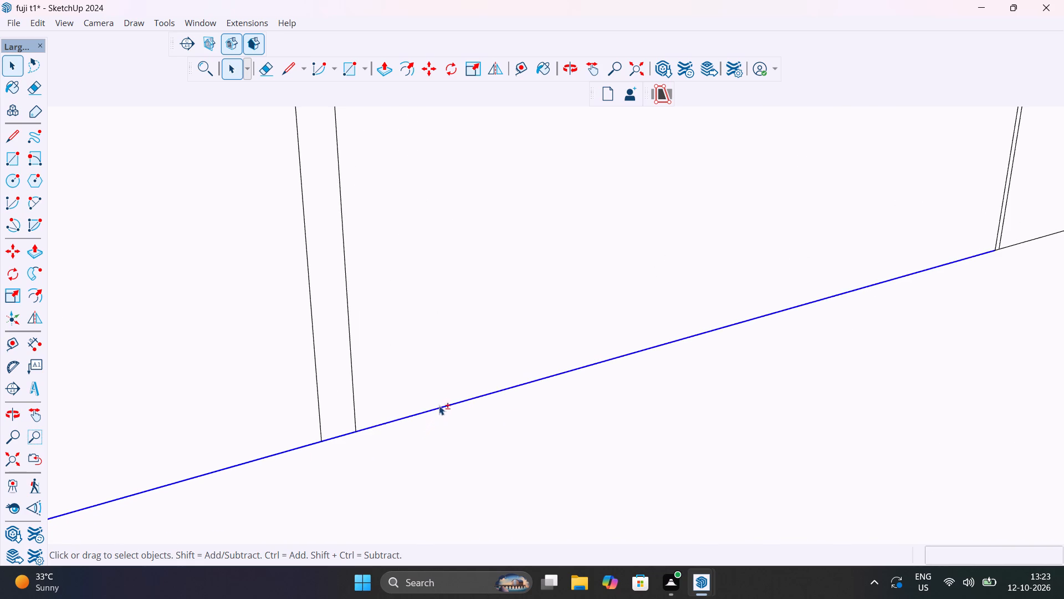
{"action": "scroll", "coordinate": [439, 405], "scroll_direction": "down", "scroll_amount": 15, "text": "shift"}
{"action": "scroll", "coordinate": [769, 317], "scroll_direction": "up", "scroll_amount": 13, "text": "shift"}
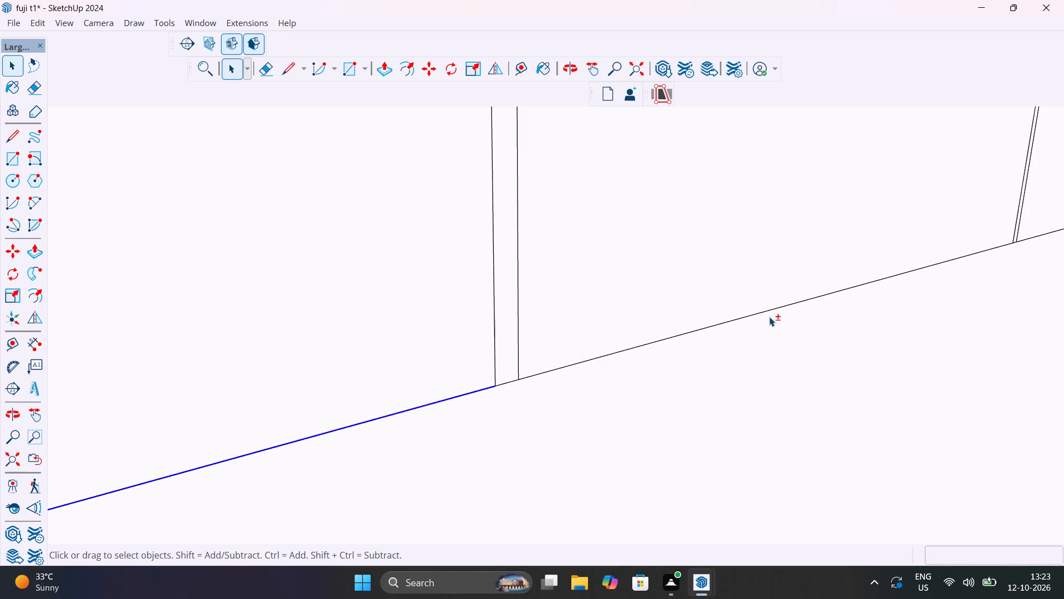
{"action": "left_click", "coordinate": [770, 309], "text": "shift"}
{"action": "left_click", "coordinate": [510, 381], "text": "shift"}
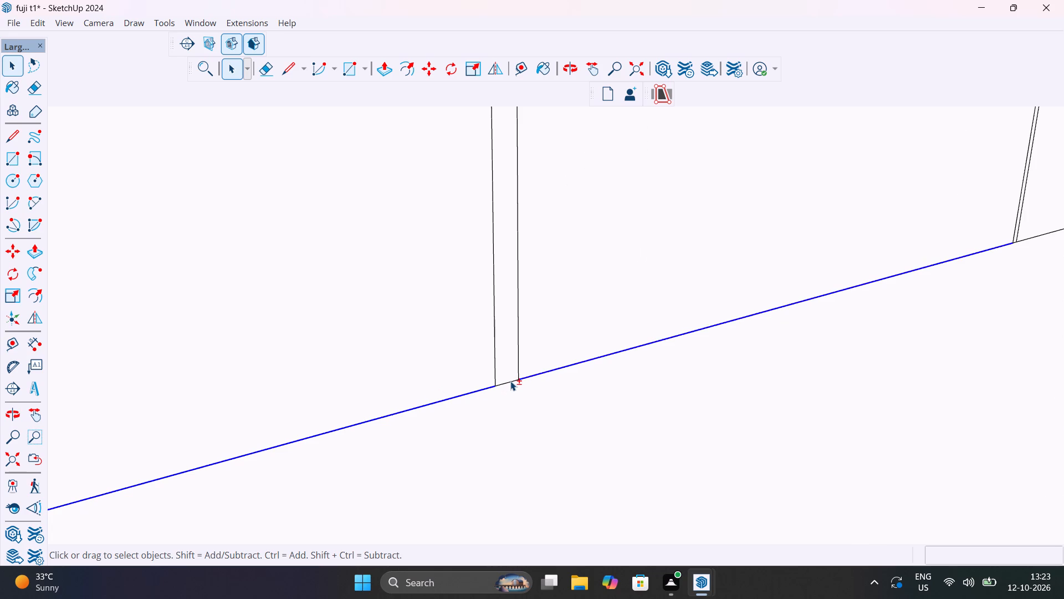
{"action": "scroll", "coordinate": [510, 381], "scroll_direction": "down", "scroll_amount": 14, "text": "shift"}
{"action": "scroll", "coordinate": [861, 285], "scroll_direction": "up", "scroll_amount": 10, "text": "shift"}
{"action": "left_click", "coordinate": [832, 288], "text": "shift"}
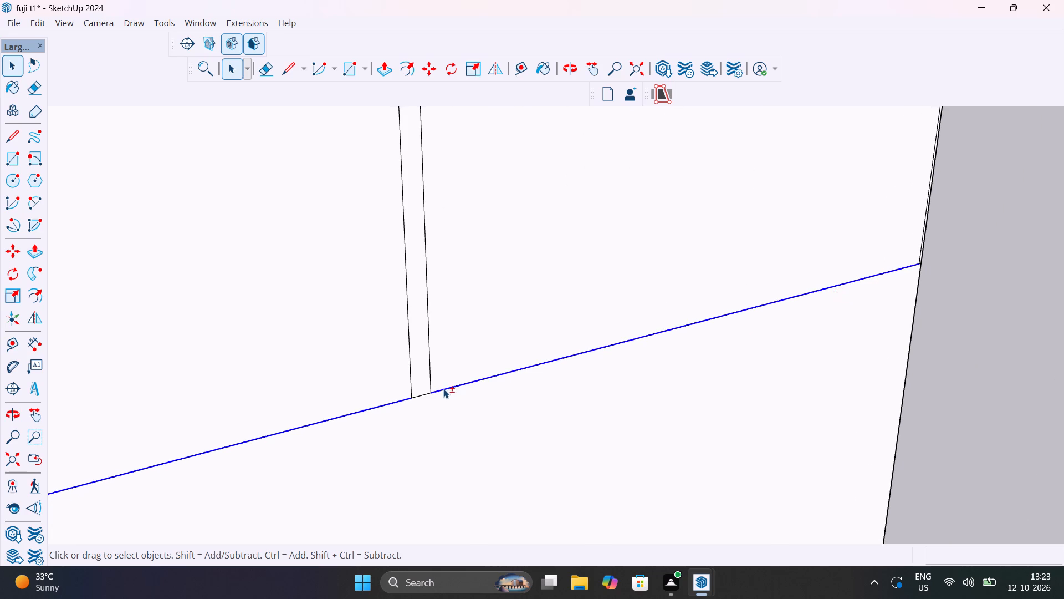
{"action": "left_click", "coordinate": [423, 395], "text": "shift"}
{"action": "scroll", "coordinate": [921, 267], "scroll_direction": "up", "scroll_amount": 8, "text": "shift"}
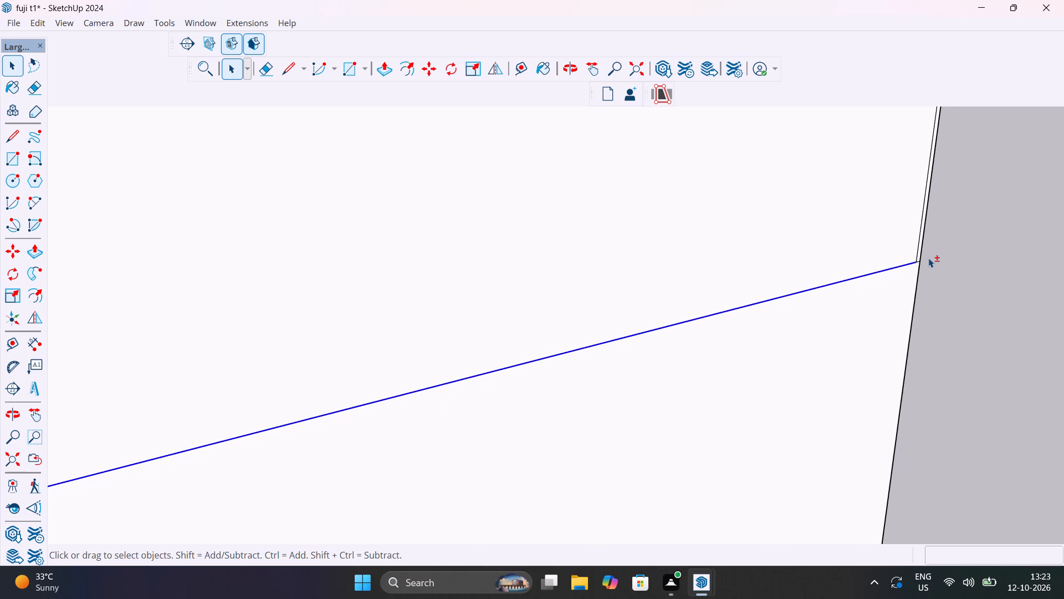
{"action": "scroll", "coordinate": [928, 258], "scroll_direction": "up", "scroll_amount": 20, "text": "shift"}
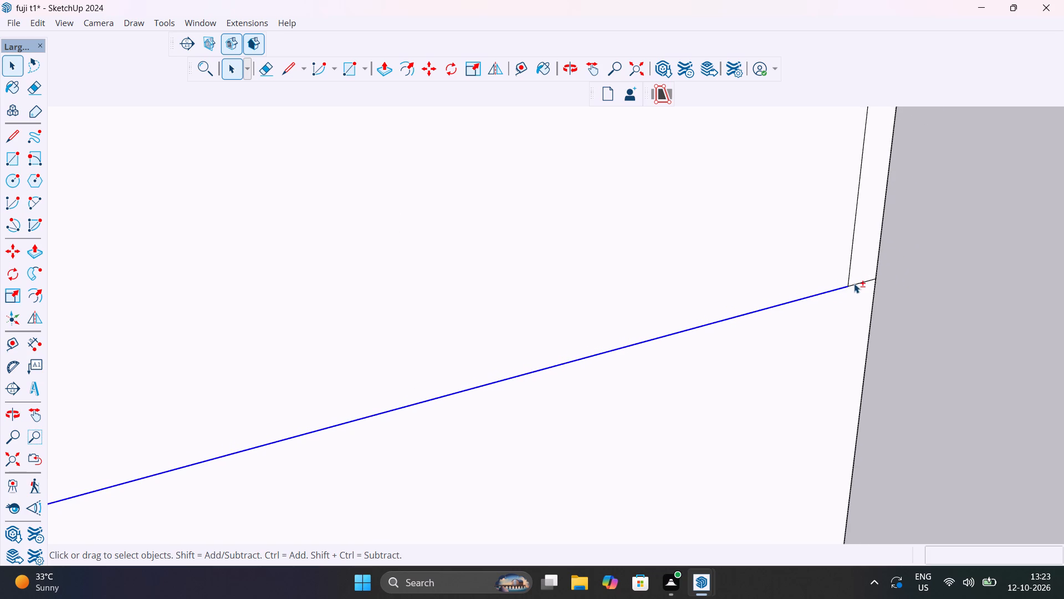
{"action": "left_click", "coordinate": [854, 283], "text": "shift"}
{"action": "scroll", "coordinate": [869, 286], "scroll_direction": "down", "scroll_amount": 20, "text": "shift"}
{"action": "scroll", "coordinate": [869, 286], "scroll_direction": "down", "scroll_amount": 20, "text": "shift"}
{"action": "scroll", "coordinate": [869, 286], "scroll_direction": "down", "scroll_amount": 2, "text": "shift"}
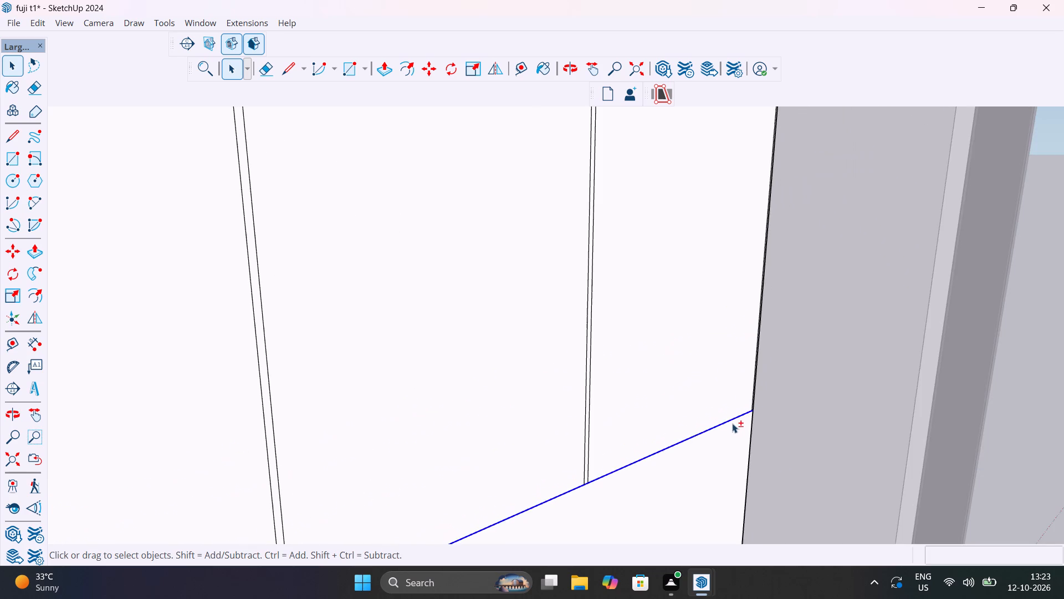
{"action": "middle_click_drag", "start_coordinate": [619, 440], "coordinate": [815, 241], "text": "shift"}
{"action": "scroll", "coordinate": [801, 264], "scroll_direction": "down", "scroll_amount": 13, "text": "shift"}
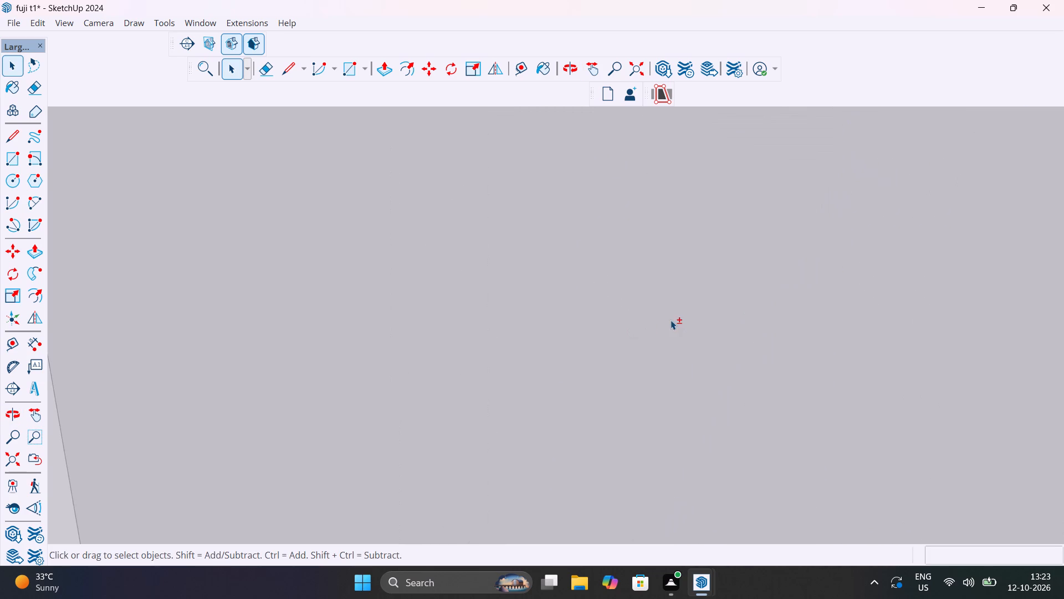
{"action": "middle_click", "coordinate": [671, 320], "text": "shift"}
{"action": "scroll", "coordinate": [671, 320], "scroll_direction": "up", "scroll_amount": 3, "text": "shift"}
{"action": "left_click", "coordinate": [17, 456], "text": "shift"}
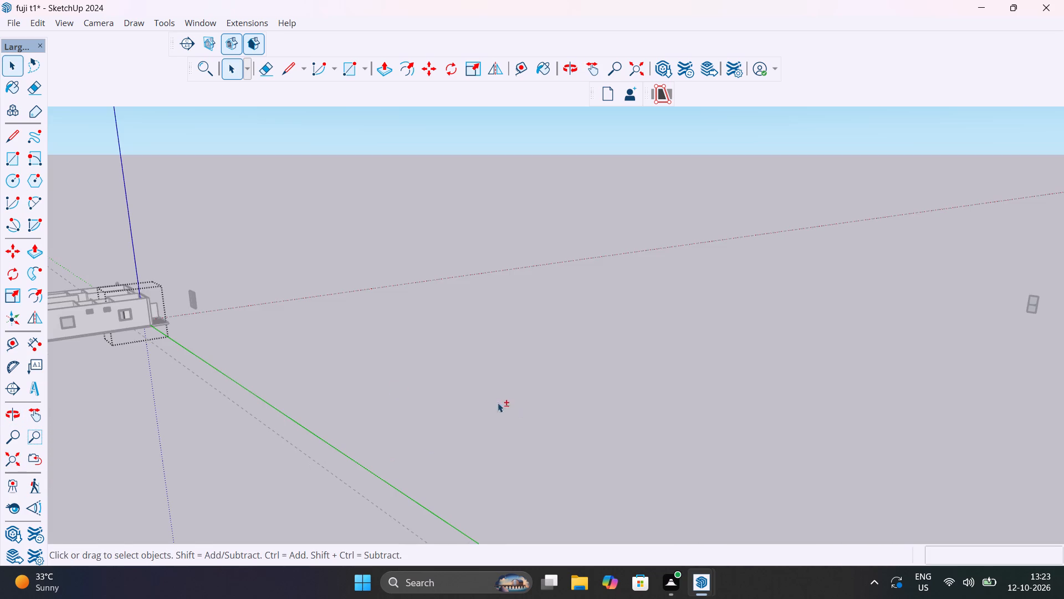
{"action": "middle_click_drag", "start_coordinate": [264, 324], "coordinate": [0, 413]}
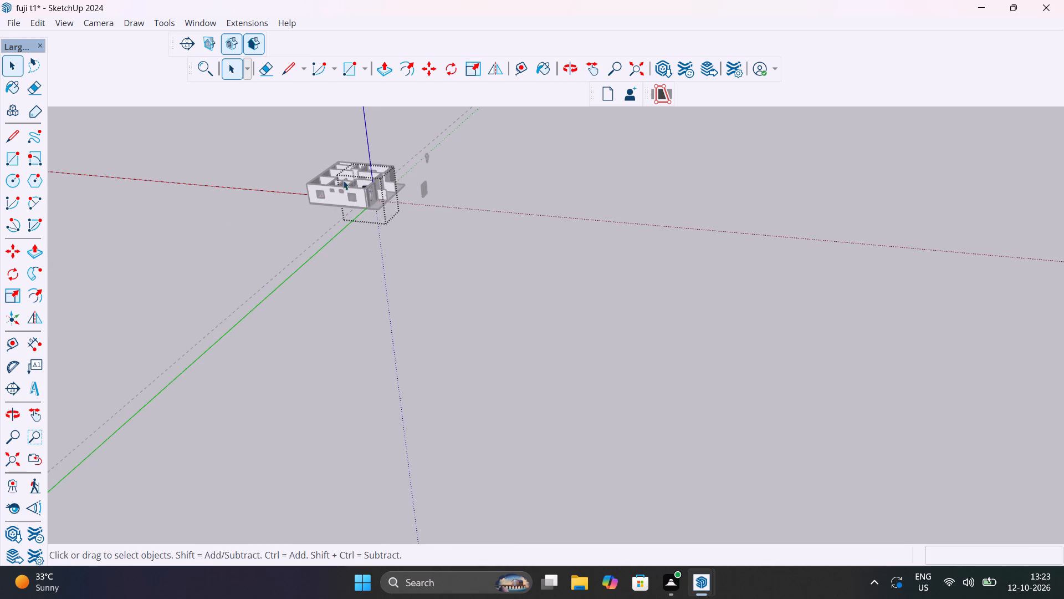
{"action": "scroll", "coordinate": [357, 167], "scroll_direction": "up", "scroll_amount": 5}
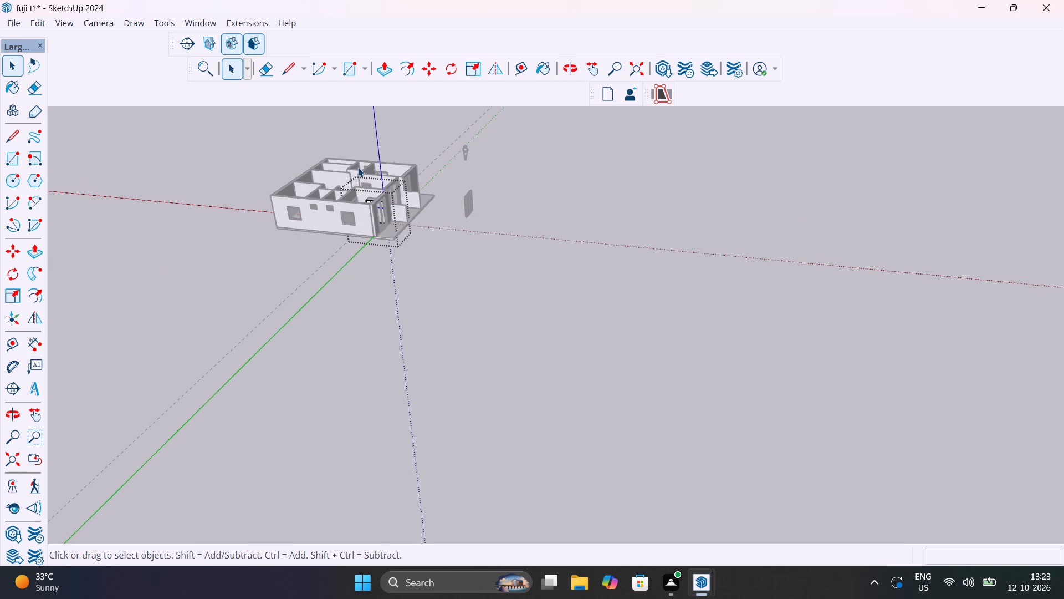
{"action": "scroll", "coordinate": [362, 168], "scroll_direction": "up", "scroll_amount": 14}
{"action": "scroll", "coordinate": [389, 286], "scroll_direction": "up", "scroll_amount": 11}
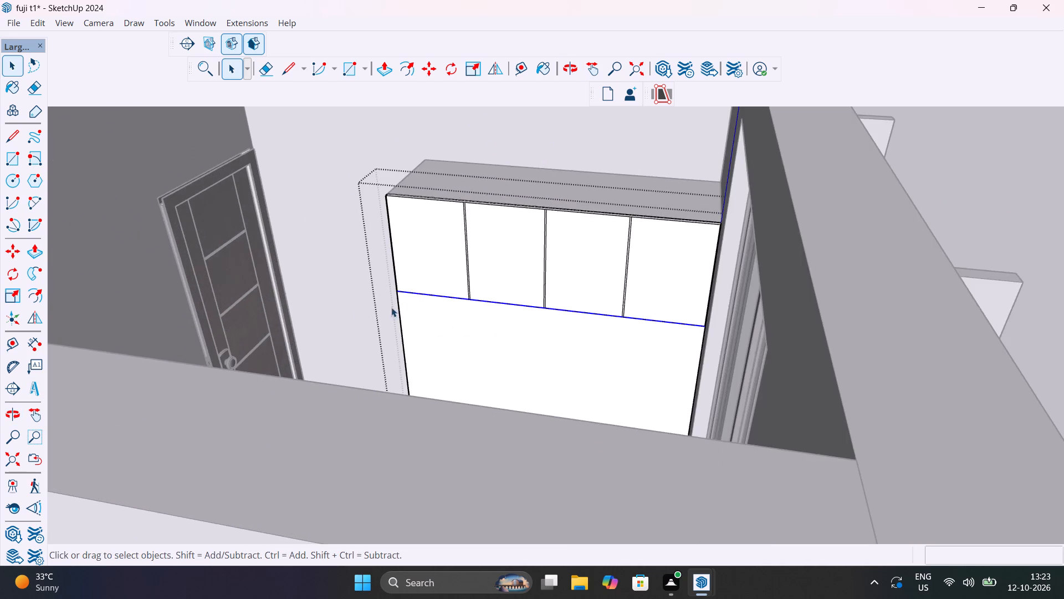
{"action": "scroll", "coordinate": [404, 290], "scroll_direction": "up", "scroll_amount": 20}
{"action": "scroll", "coordinate": [404, 290], "scroll_direction": "up", "scroll_amount": 20}
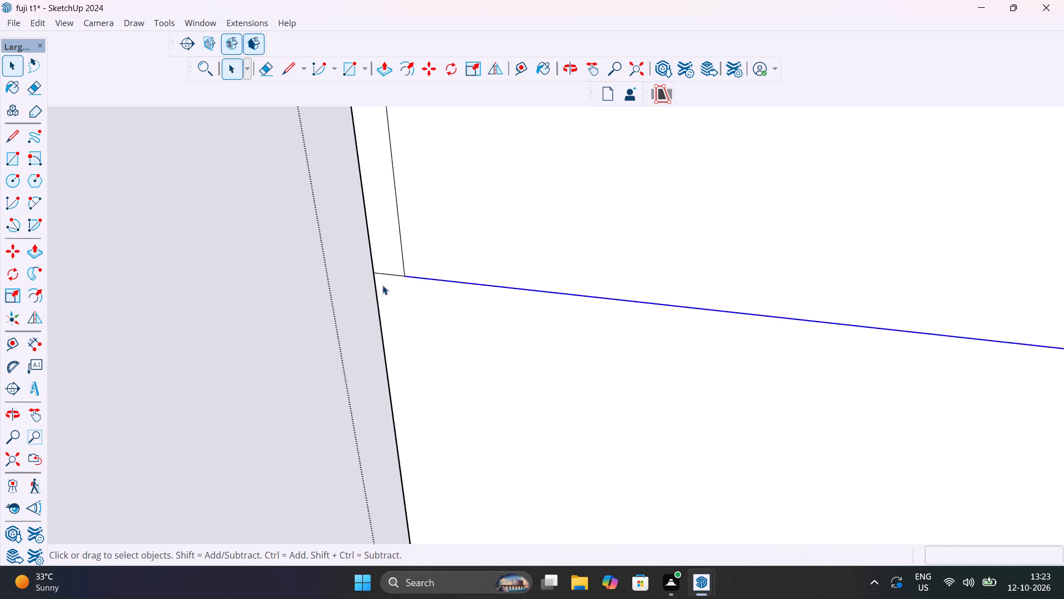
{"action": "scroll", "coordinate": [380, 288], "scroll_direction": "up", "scroll_amount": 4}
{"action": "left_click", "coordinate": [397, 262], "text": "shift"}
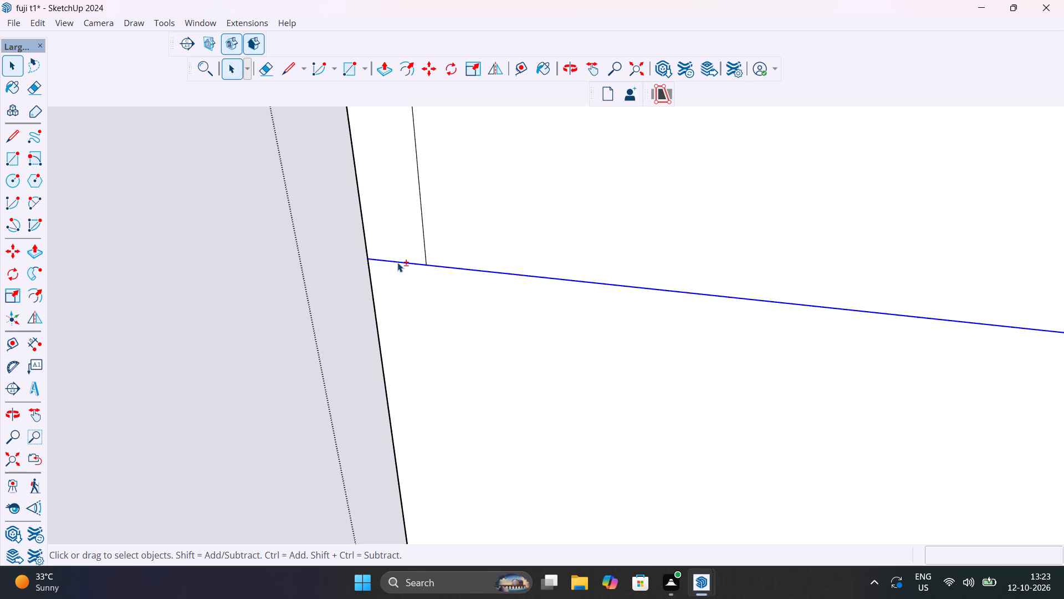
{"action": "key", "text": "m"}
{"action": "left_click", "coordinate": [368, 258]}
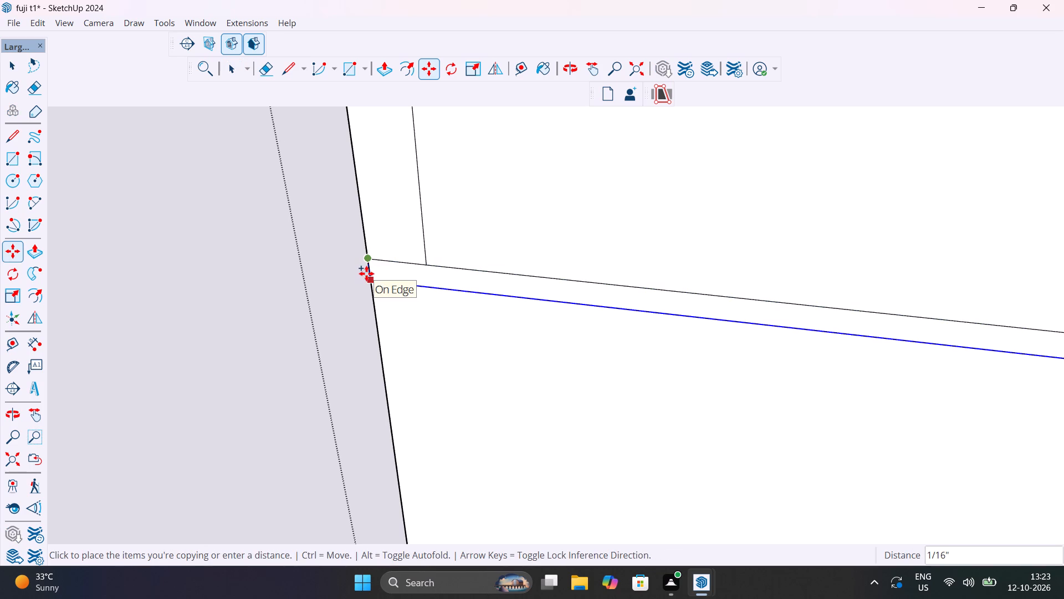
{"action": "middle_click_drag", "start_coordinate": [370, 274], "coordinate": [688, 246]}
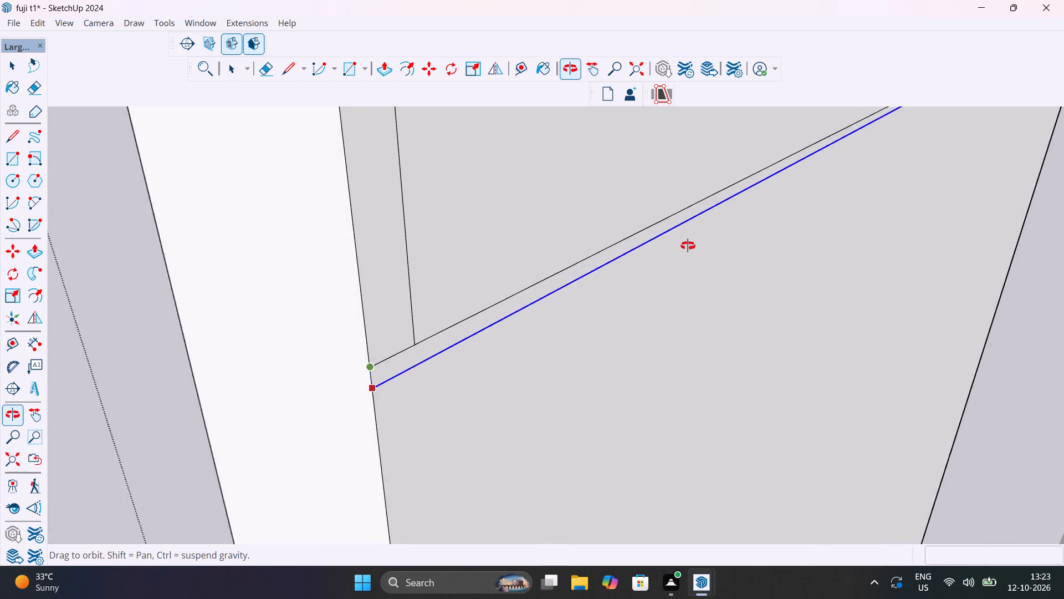
{"action": "middle_click_drag", "start_coordinate": [688, 246], "coordinate": [759, 197]}
{"action": "scroll", "coordinate": [761, 197], "scroll_direction": "up", "scroll_amount": 1}
{"action": "scroll", "coordinate": [560, 301], "scroll_direction": "down", "scroll_amount": 13}
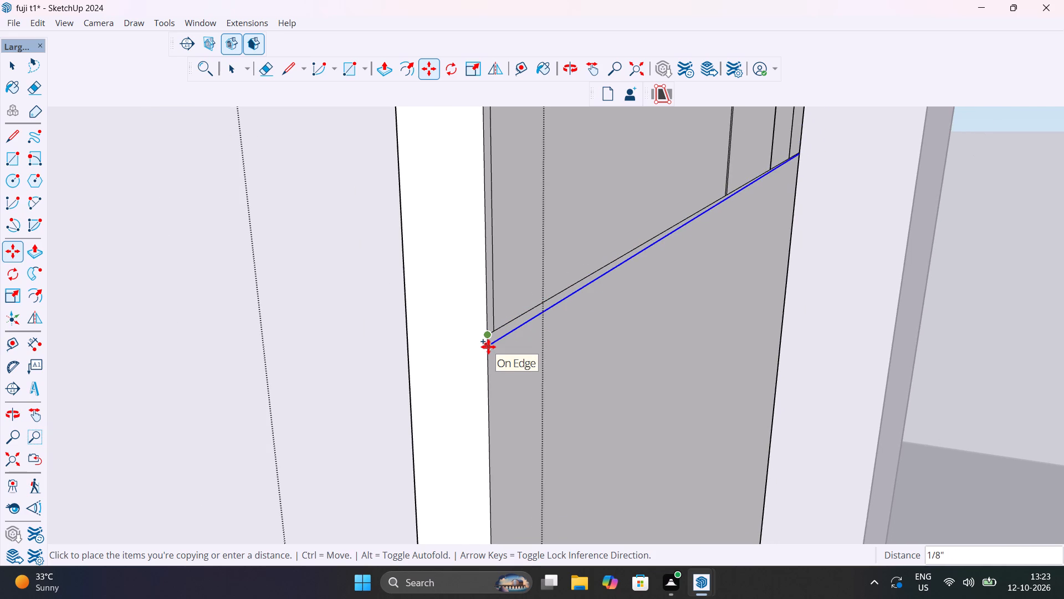
{"action": "key", "text": "4"}
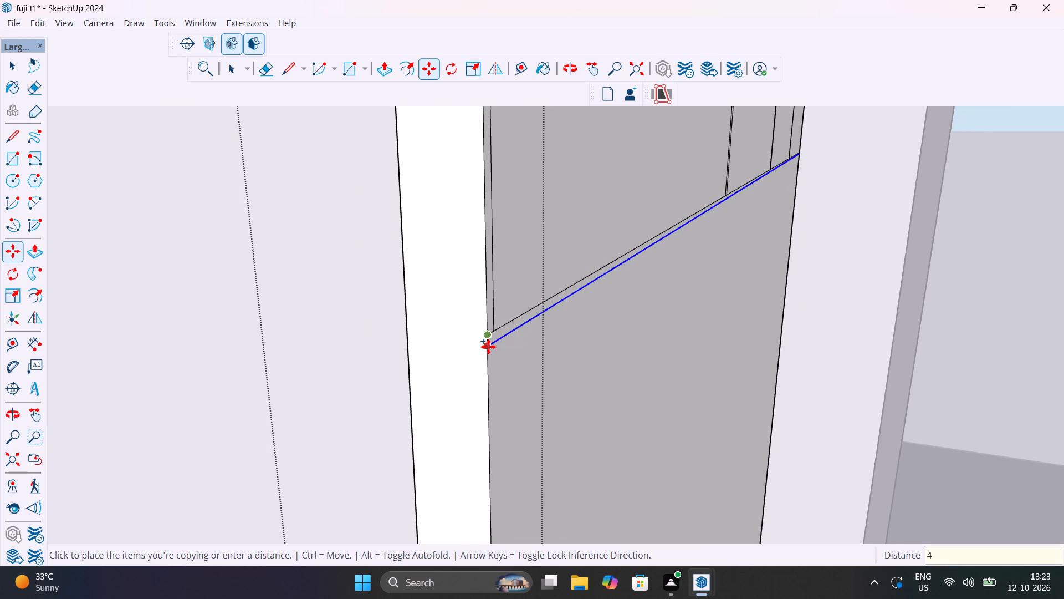
{"action": "type", "text": "mm"}
{"action": "key", "text": "Return"}
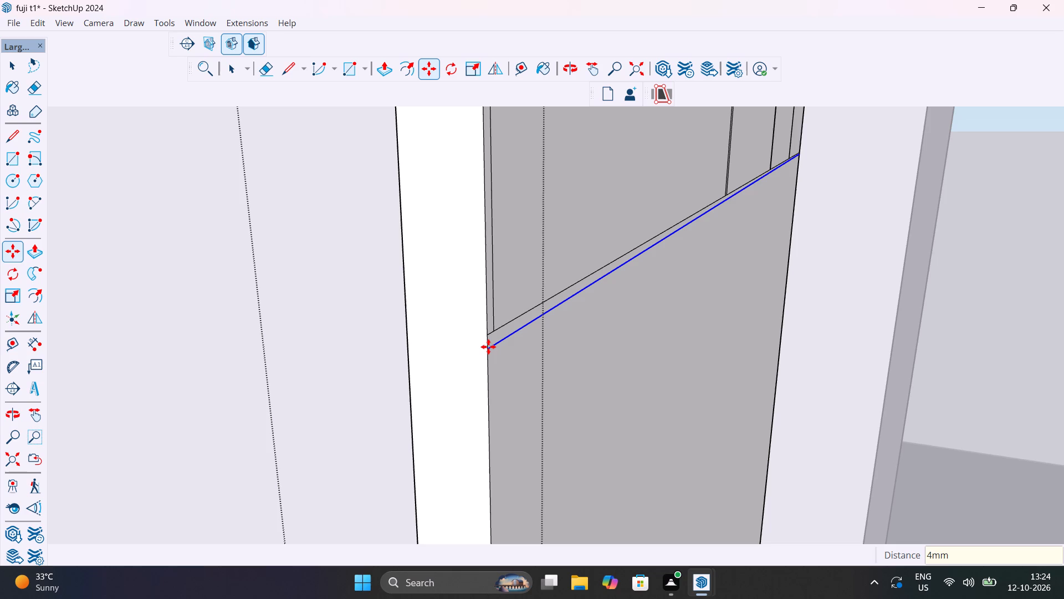
{"action": "key", "text": "space"}
{"action": "scroll", "coordinate": [514, 310], "scroll_direction": "down", "scroll_amount": 5}
{"action": "middle_click_drag", "start_coordinate": [560, 308], "coordinate": [401, 305]}
{"action": "scroll", "coordinate": [520, 320], "scroll_direction": "down", "scroll_amount": 13}
{"action": "scroll", "coordinate": [684, 291], "scroll_direction": "up", "scroll_amount": 2}
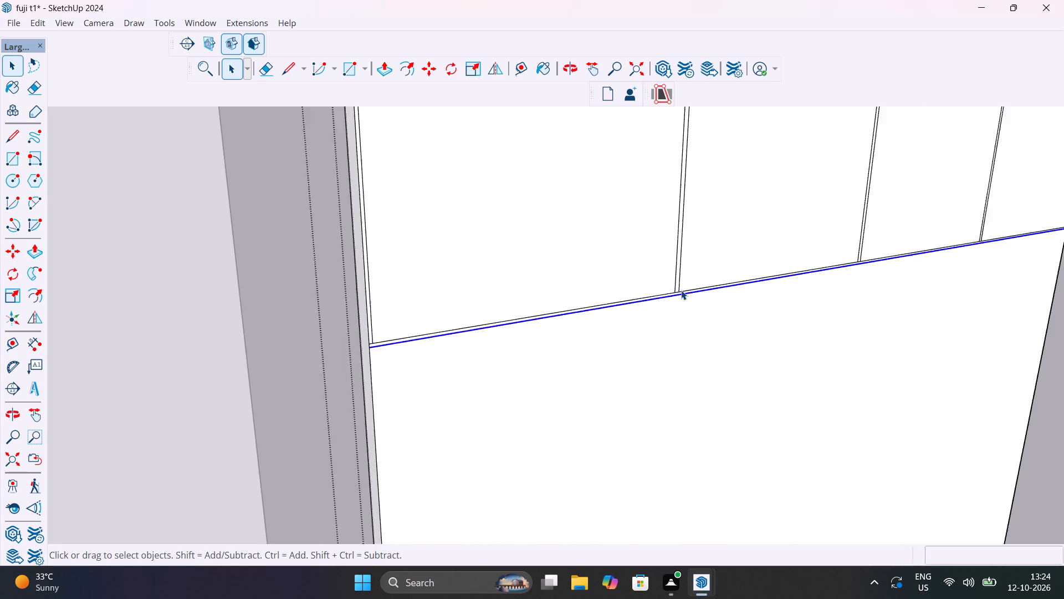
Delete the three short edge segments separating the vertical gap strips between the upper shutters from the horizontal gap below them.
{"action": "scroll", "coordinate": [681, 290], "scroll_direction": "up", "scroll_amount": 9}
{"action": "scroll", "coordinate": [679, 290], "scroll_direction": "down", "scroll_amount": 6}
{"action": "scroll", "coordinate": [679, 290], "scroll_direction": "up", "scroll_amount": 19}
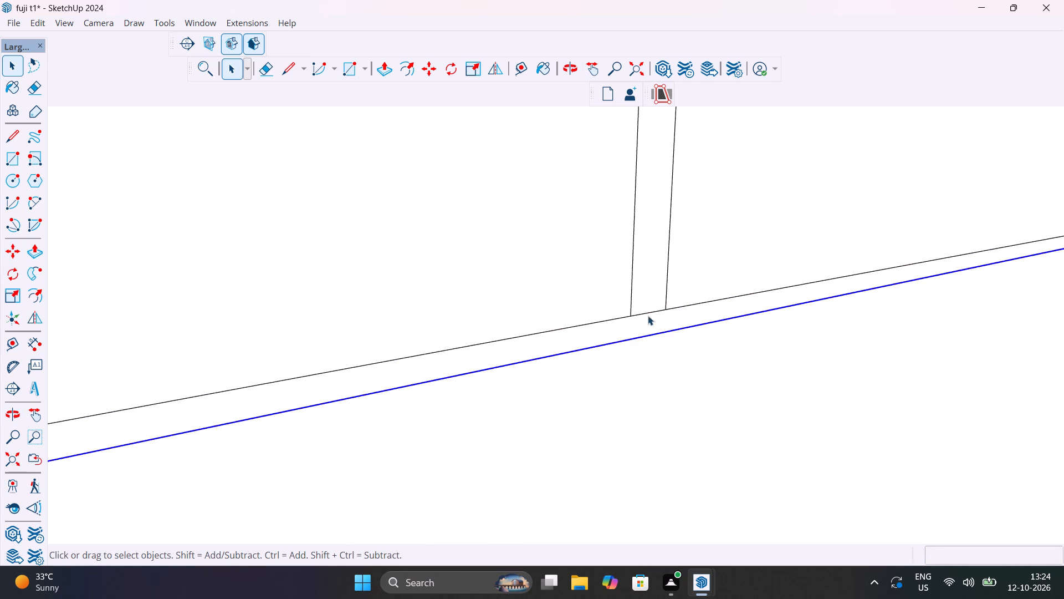
{"action": "left_click", "coordinate": [647, 312]}
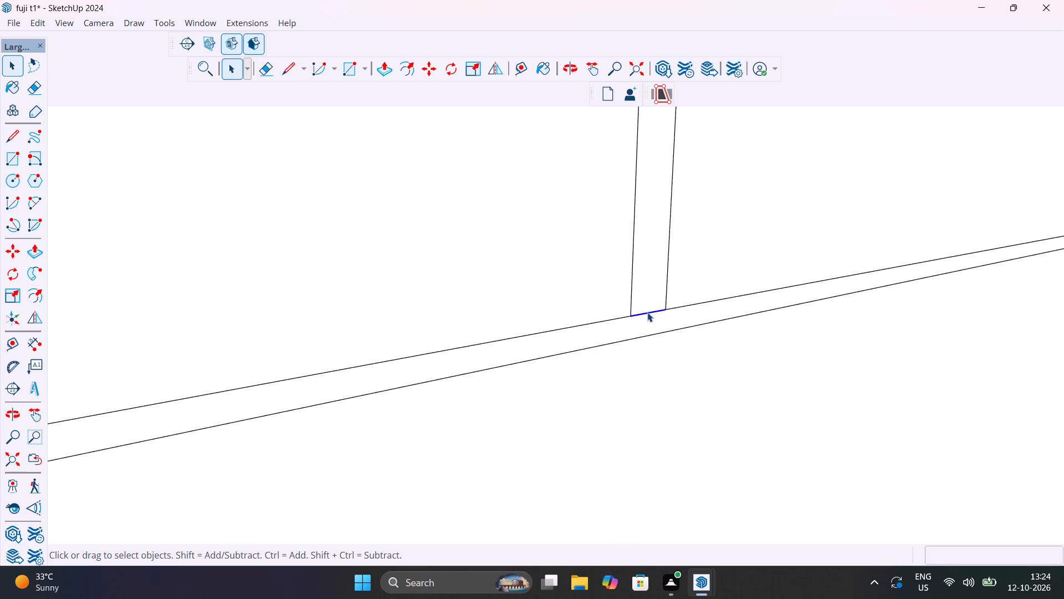
{"action": "key", "text": "Delete"}
{"action": "scroll", "coordinate": [647, 312], "scroll_direction": "down", "scroll_amount": 20}
{"action": "scroll", "coordinate": [647, 312], "scroll_direction": "down", "scroll_amount": 1}
{"action": "scroll", "coordinate": [861, 275], "scroll_direction": "up", "scroll_amount": 10}
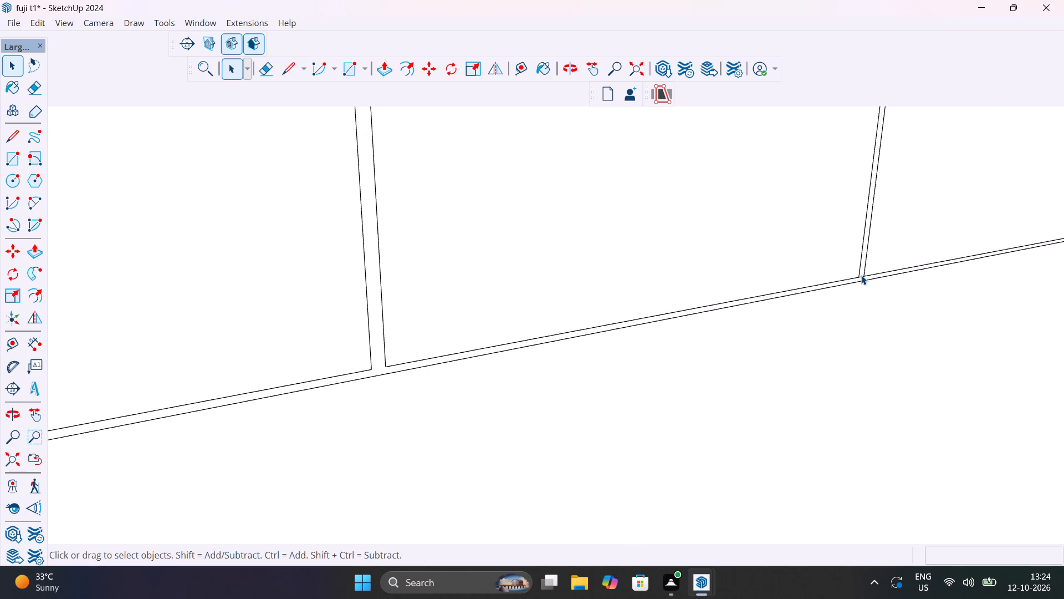
{"action": "scroll", "coordinate": [861, 275], "scroll_direction": "up", "scroll_amount": 15}
{"action": "left_click", "coordinate": [870, 285]}
{"action": "key", "text": "Delete"}
{"action": "scroll", "coordinate": [867, 283], "scroll_direction": "down", "scroll_amount": 3}
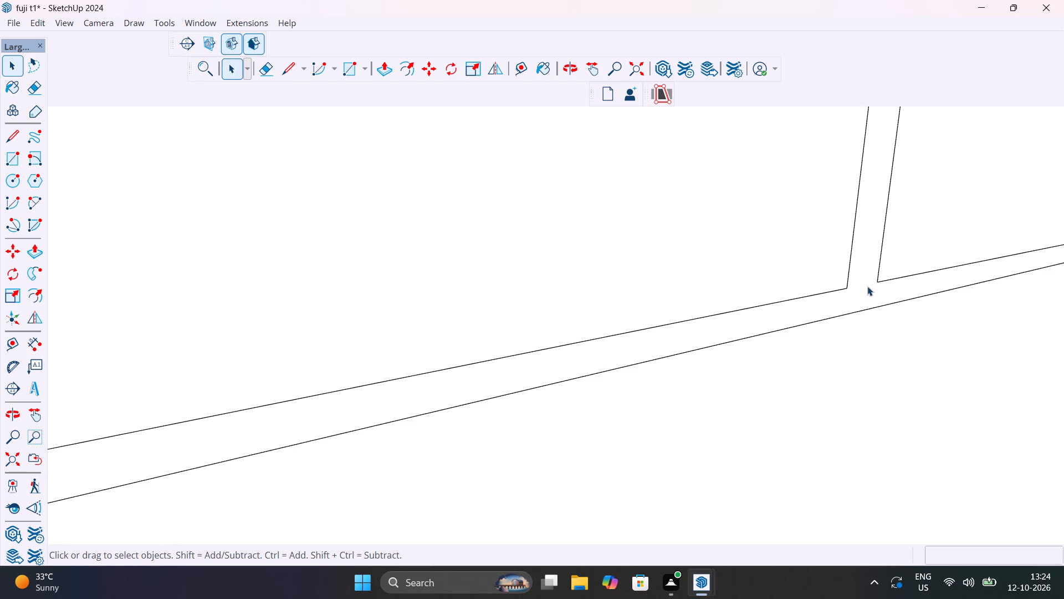
{"action": "scroll", "coordinate": [867, 286], "scroll_direction": "down", "scroll_amount": 20}
{"action": "scroll", "coordinate": [867, 286], "scroll_direction": "down", "scroll_amount": 5}
{"action": "scroll", "coordinate": [1000, 264], "scroll_direction": "up", "scroll_amount": 13}
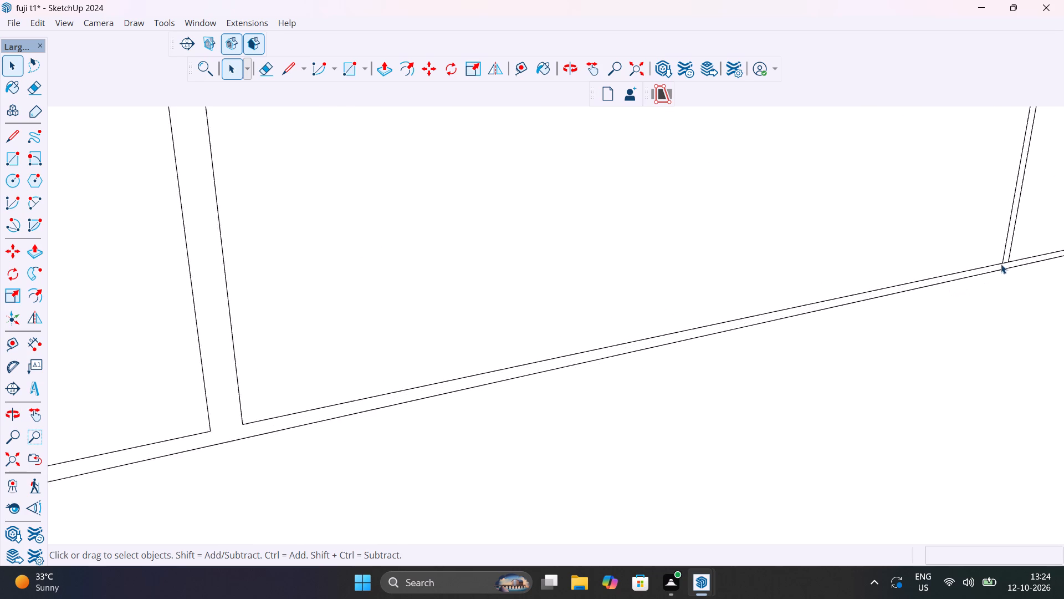
{"action": "scroll", "coordinate": [1001, 264], "scroll_direction": "up", "scroll_amount": 16}
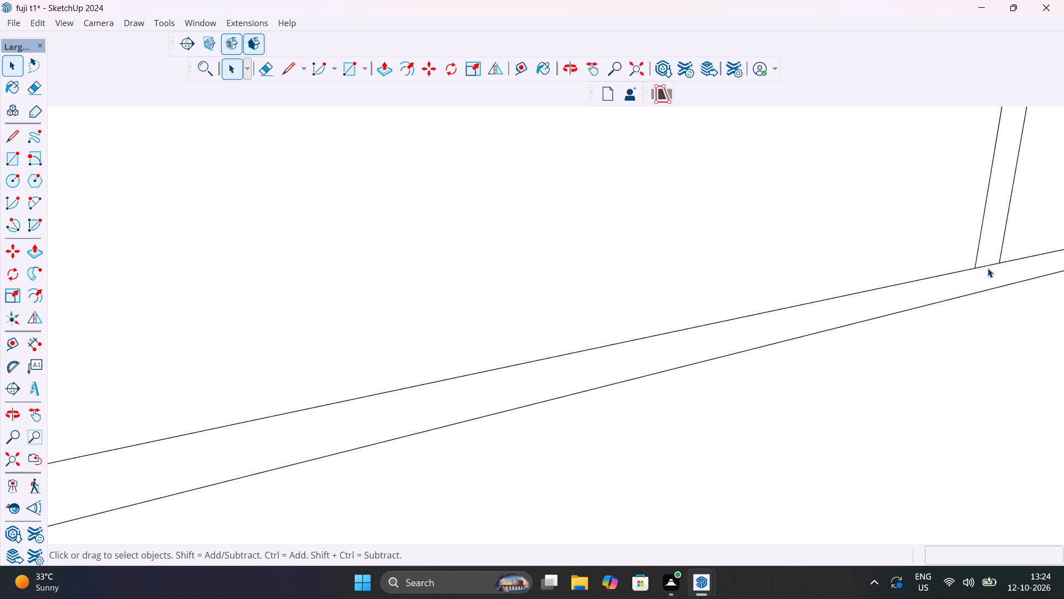
{"action": "left_click", "coordinate": [988, 268]}
{"action": "key", "text": "Delete"}
Push the joined gap face between and below the wardrobe's upper shutters 1" inward with Push/Pull.
{"action": "scroll", "coordinate": [984, 268], "scroll_direction": "down", "scroll_amount": 18}
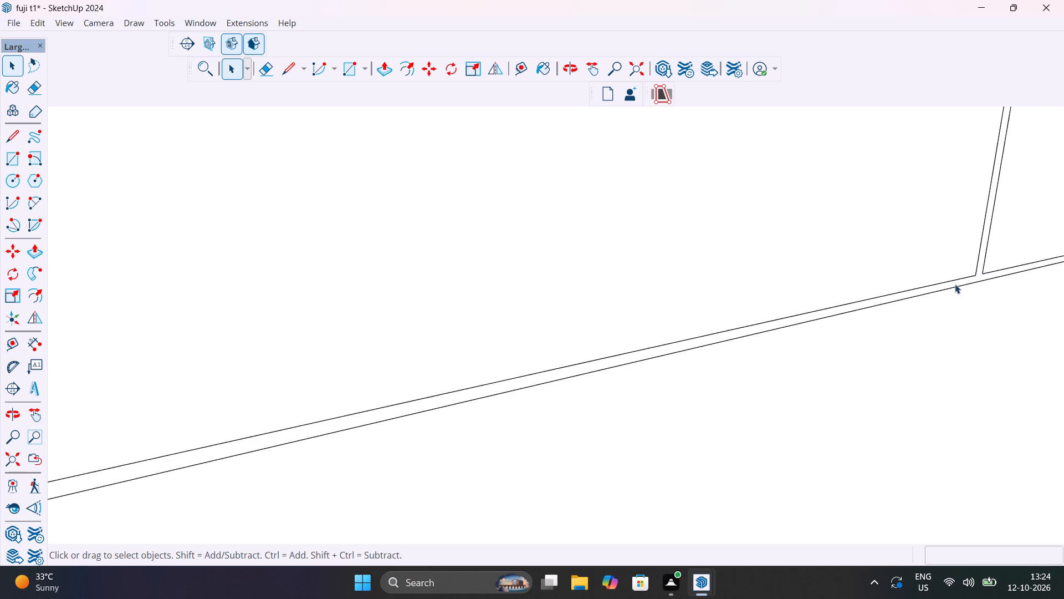
{"action": "scroll", "coordinate": [955, 284], "scroll_direction": "down", "scroll_amount": 16}
{"action": "middle_click_drag", "start_coordinate": [855, 319], "coordinate": [598, 496], "text": "shift"}
{"action": "scroll", "coordinate": [569, 434], "scroll_direction": "down", "scroll_amount": 9}
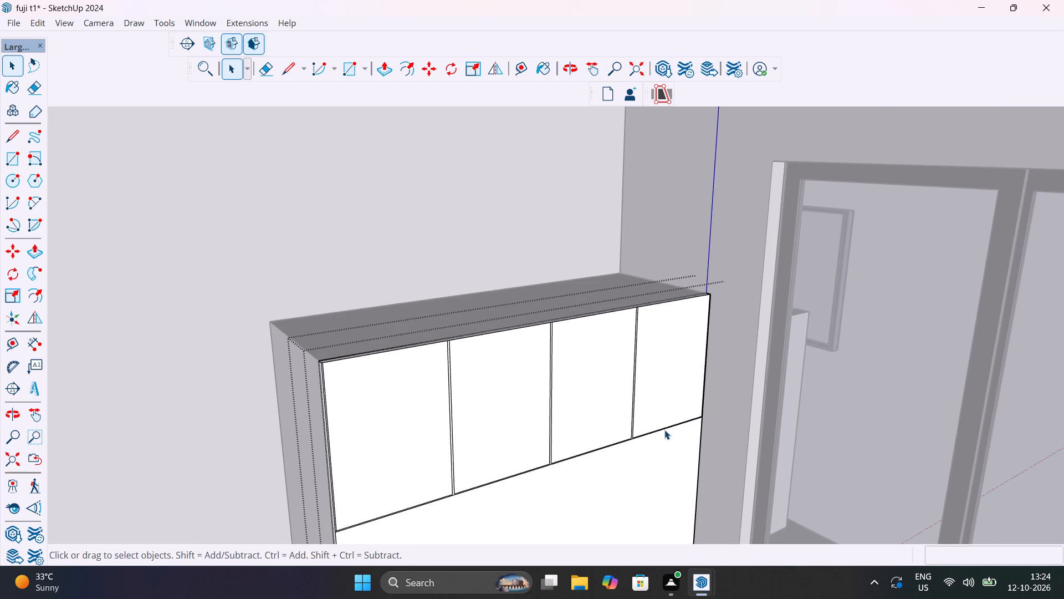
{"action": "middle_click_drag", "start_coordinate": [495, 479], "coordinate": [538, 367], "text": "shift"}
{"action": "scroll", "coordinate": [519, 373], "scroll_direction": "up", "scroll_amount": 4}
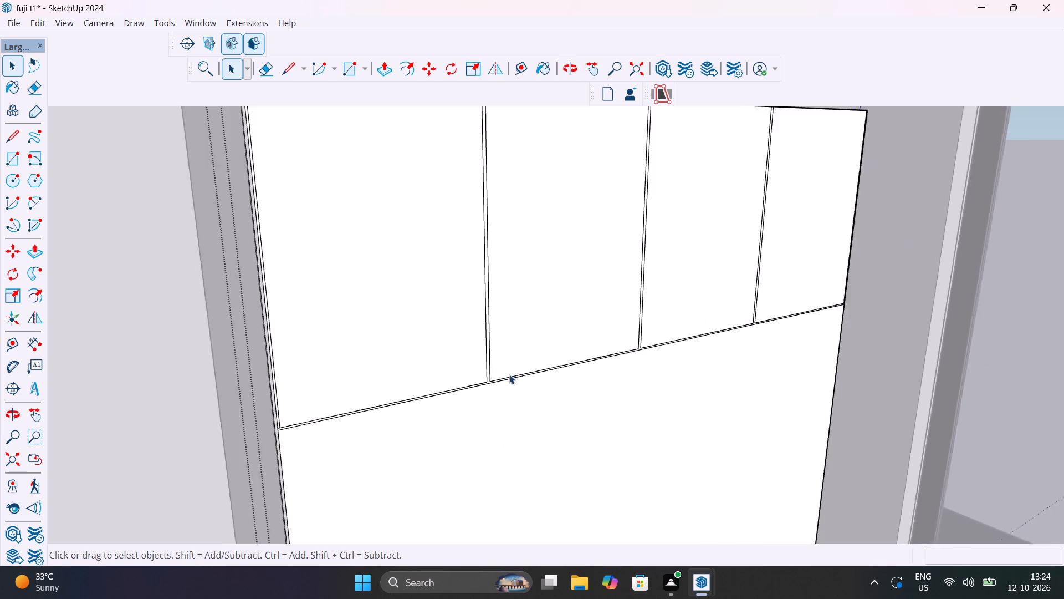
{"action": "scroll", "coordinate": [509, 374], "scroll_direction": "up", "scroll_amount": 15}
{"action": "left_click", "coordinate": [433, 406]}
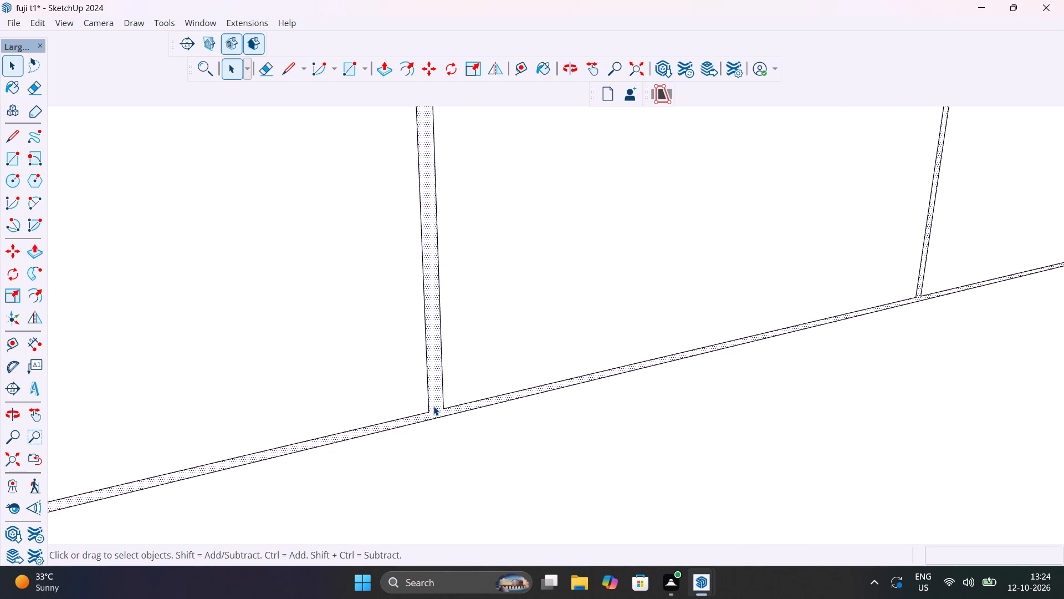
{"action": "key", "text": "p"}
{"action": "left_click", "coordinate": [432, 406]}
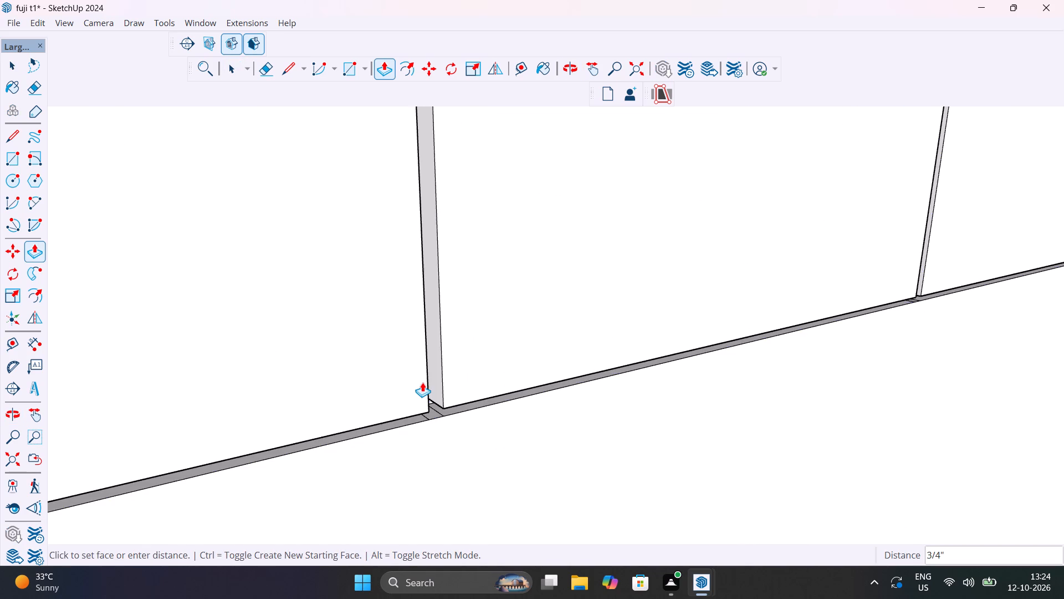
{"action": "scroll", "coordinate": [422, 382], "scroll_direction": "down", "scroll_amount": 16}
{"action": "scroll", "coordinate": [426, 384], "scroll_direction": "down", "scroll_amount": 7}
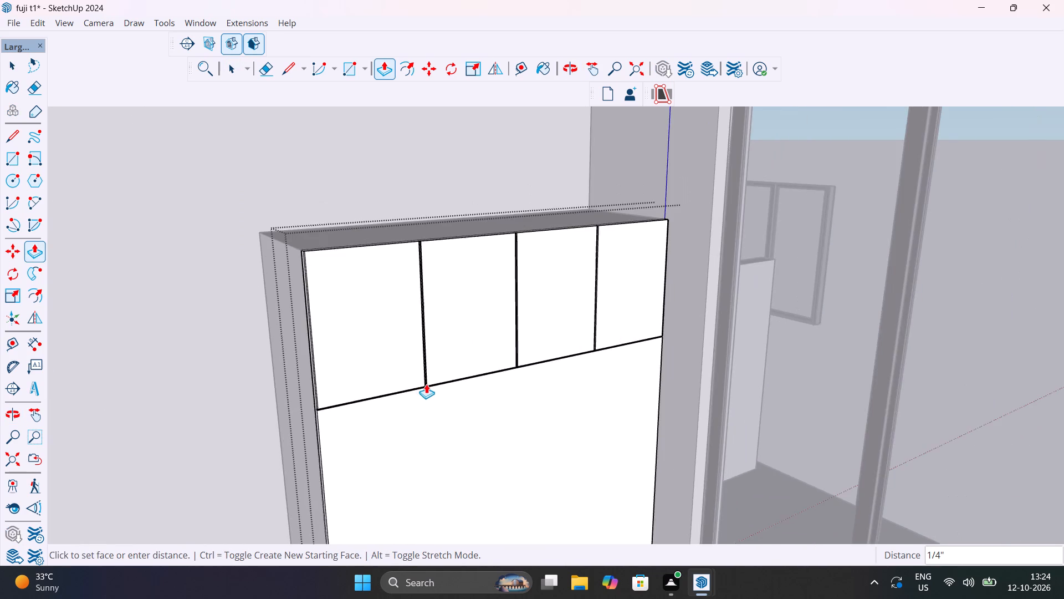
{"action": "middle_click_drag", "start_coordinate": [426, 384], "coordinate": [429, 496], "text": "shift"}
{"action": "scroll", "coordinate": [429, 358], "scroll_direction": "up", "scroll_amount": 12}
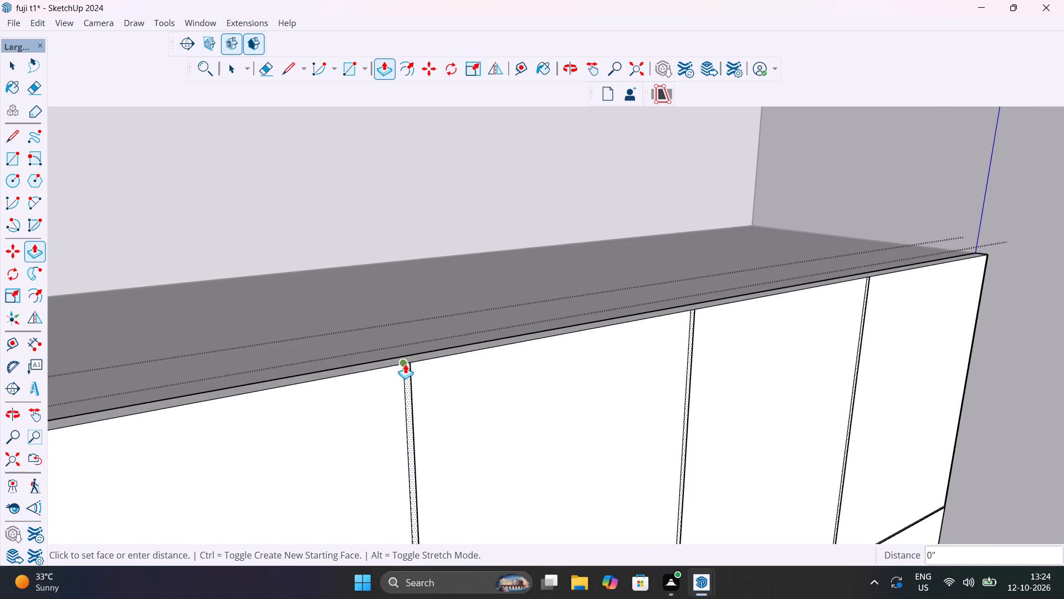
{"action": "scroll", "coordinate": [406, 363], "scroll_direction": "up", "scroll_amount": 1}
{"action": "middle_click_drag", "start_coordinate": [408, 363], "coordinate": [407, 451]}
{"action": "left_click", "coordinate": [387, 356]}
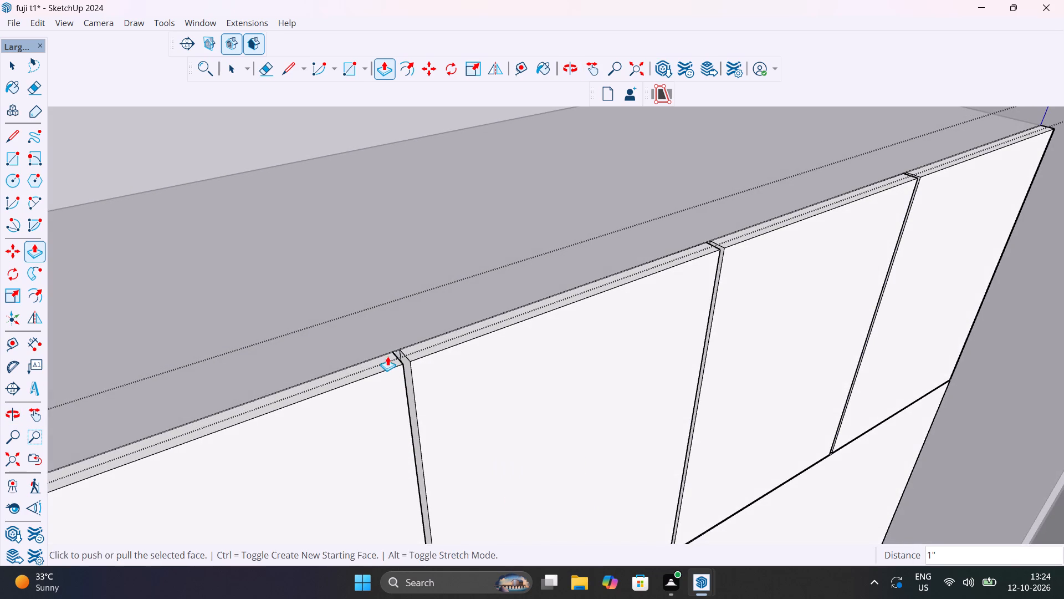
{"action": "scroll", "coordinate": [399, 362], "scroll_direction": "down", "scroll_amount": 20}
{"action": "scroll", "coordinate": [399, 362], "scroll_direction": "down", "scroll_amount": 5}
{"action": "key", "text": "space"}
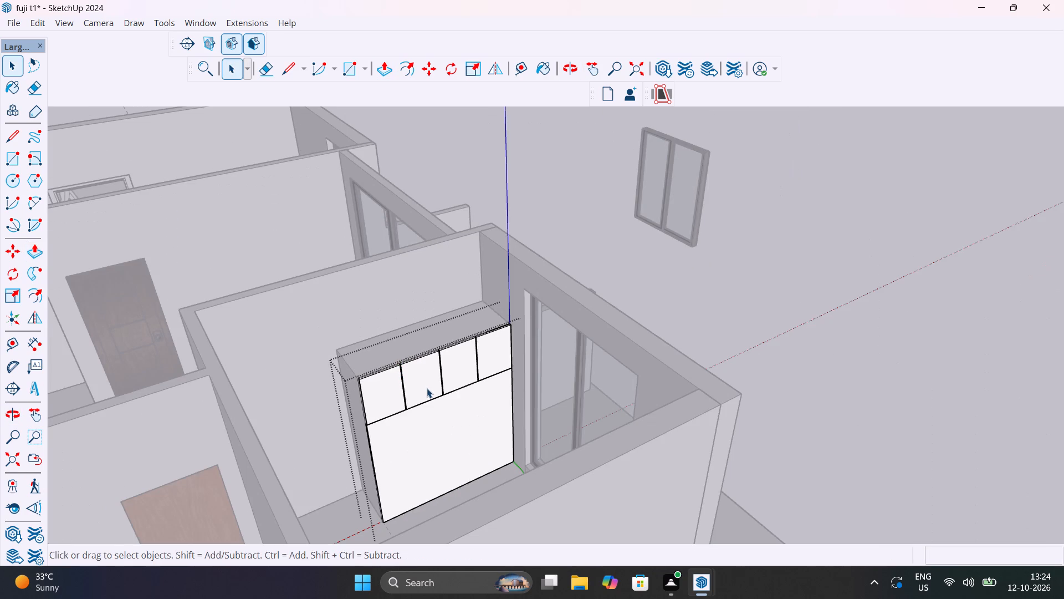
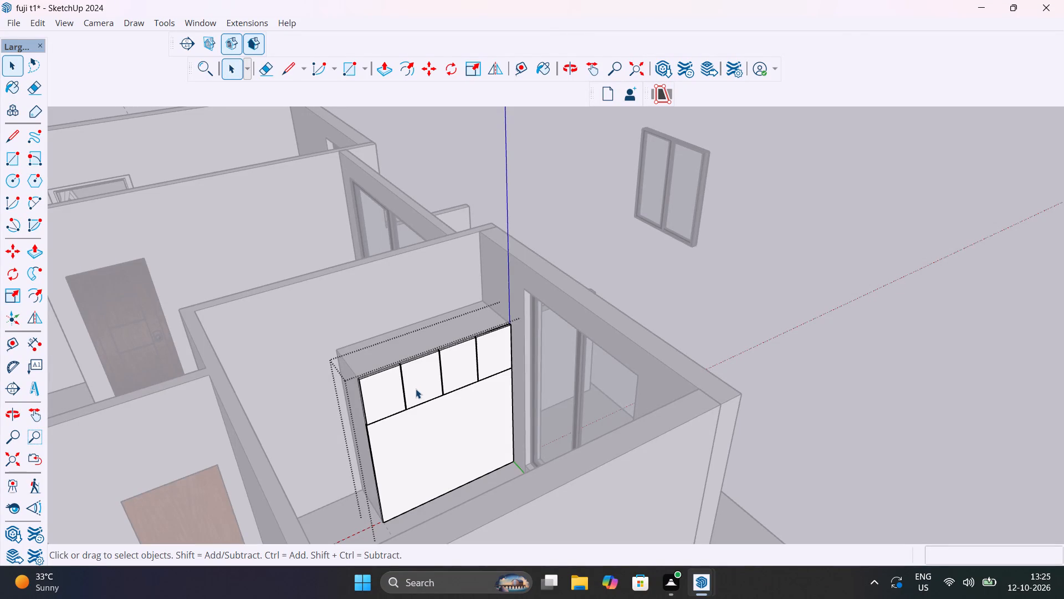
Close the wardrobe group and reopen it for editing at the base of its front face.
{"action": "scroll", "coordinate": [468, 396], "scroll_direction": "up", "scroll_amount": 14}
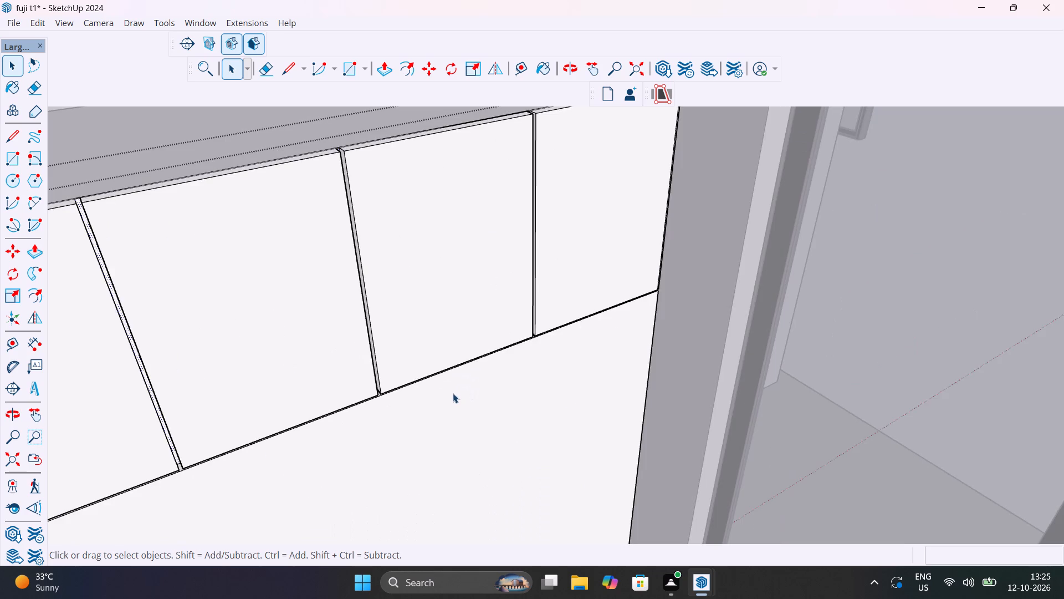
{"action": "middle_click_drag", "start_coordinate": [480, 389], "coordinate": [518, 303]}
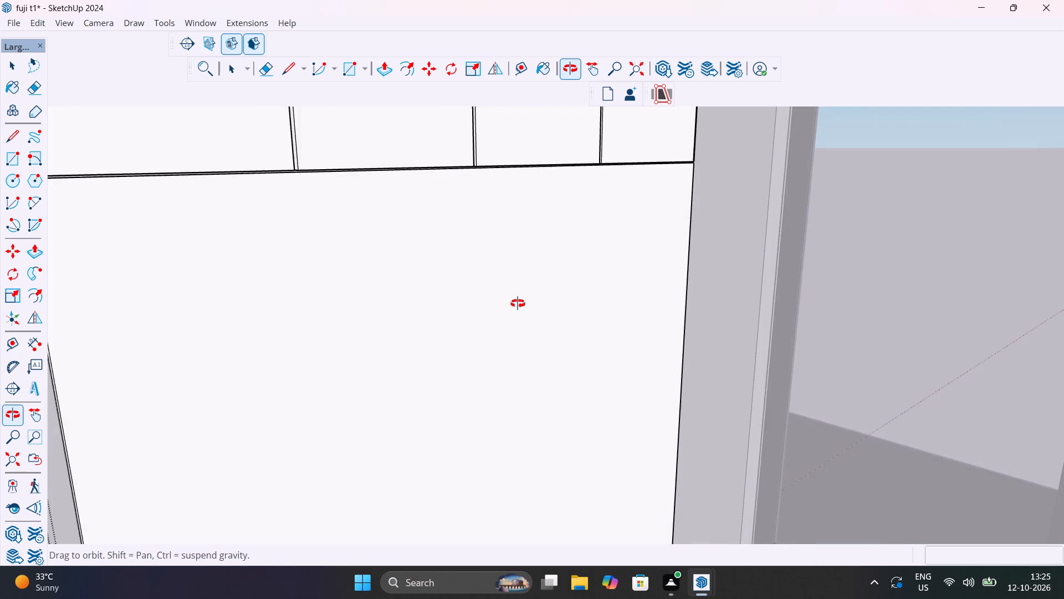
{"action": "middle_click_drag", "start_coordinate": [518, 303], "coordinate": [512, 323]}
{"action": "scroll", "coordinate": [521, 331], "scroll_direction": "down", "scroll_amount": 12}
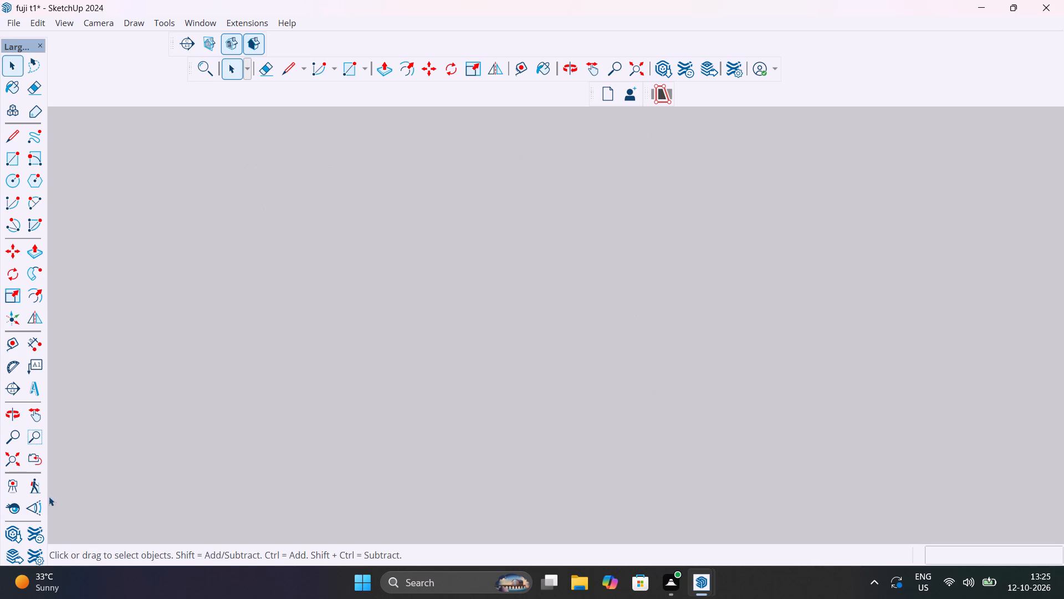
{"action": "left_click", "coordinate": [8, 464]}
{"action": "left_click", "coordinate": [384, 374]}
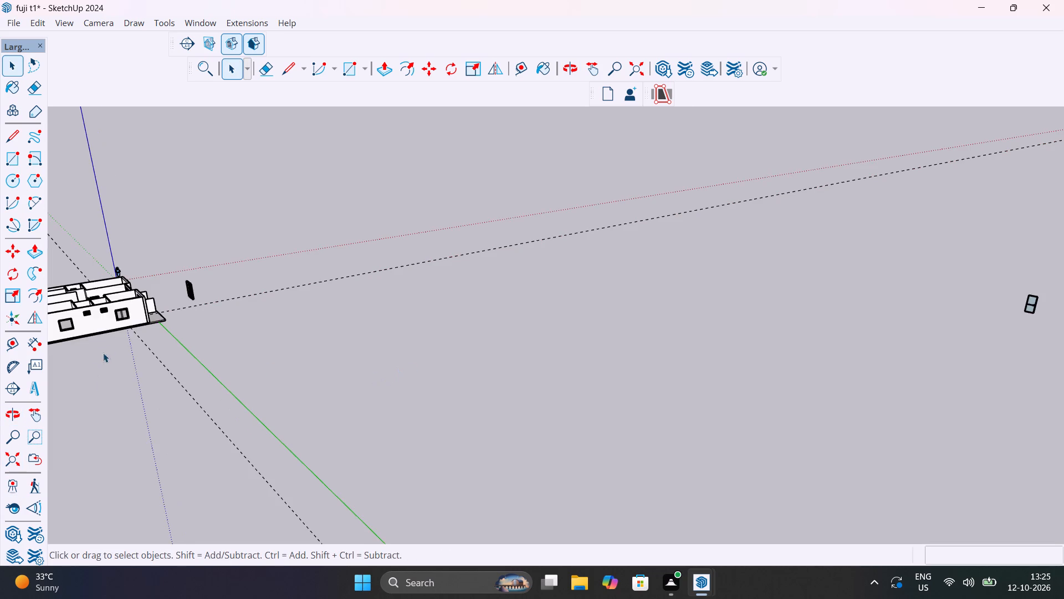
{"action": "scroll", "coordinate": [147, 316], "scroll_direction": "up", "scroll_amount": 5}
{"action": "middle_click_drag", "start_coordinate": [318, 389], "coordinate": [236, 546]}
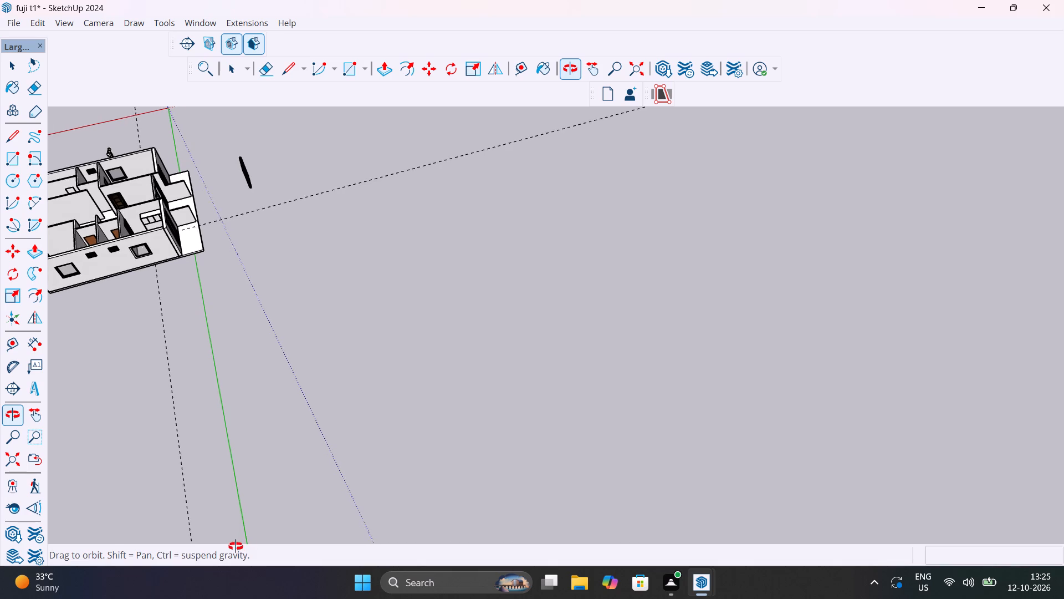
{"action": "middle_click_drag", "start_coordinate": [236, 546], "coordinate": [850, 521]}
{"action": "scroll", "coordinate": [551, 337], "scroll_direction": "up", "scroll_amount": 11}
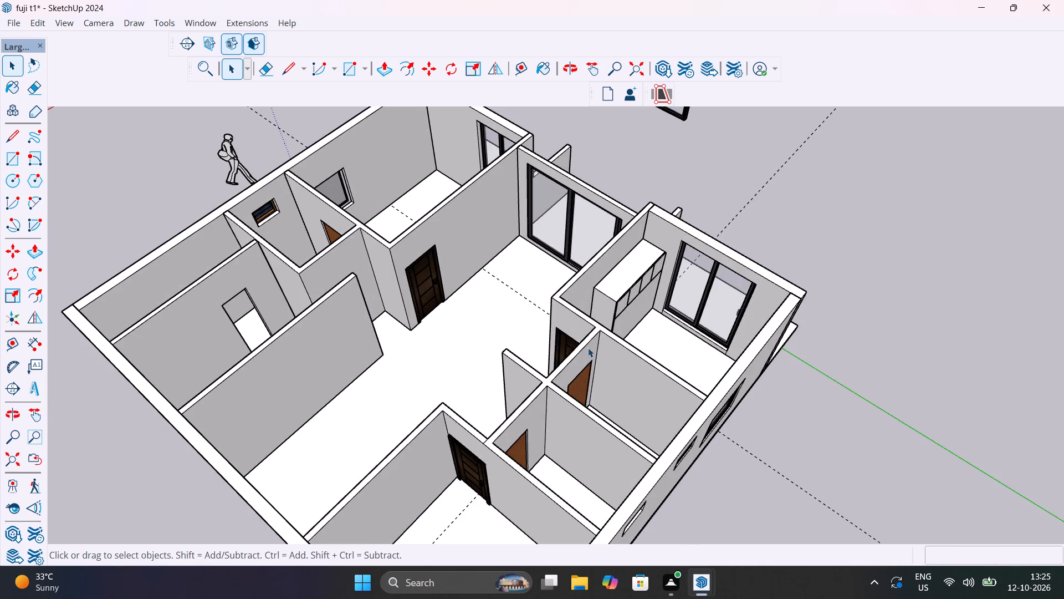
{"action": "scroll", "coordinate": [652, 305], "scroll_direction": "up", "scroll_amount": 10}
{"action": "middle_click_drag", "start_coordinate": [636, 369], "coordinate": [376, 344]}
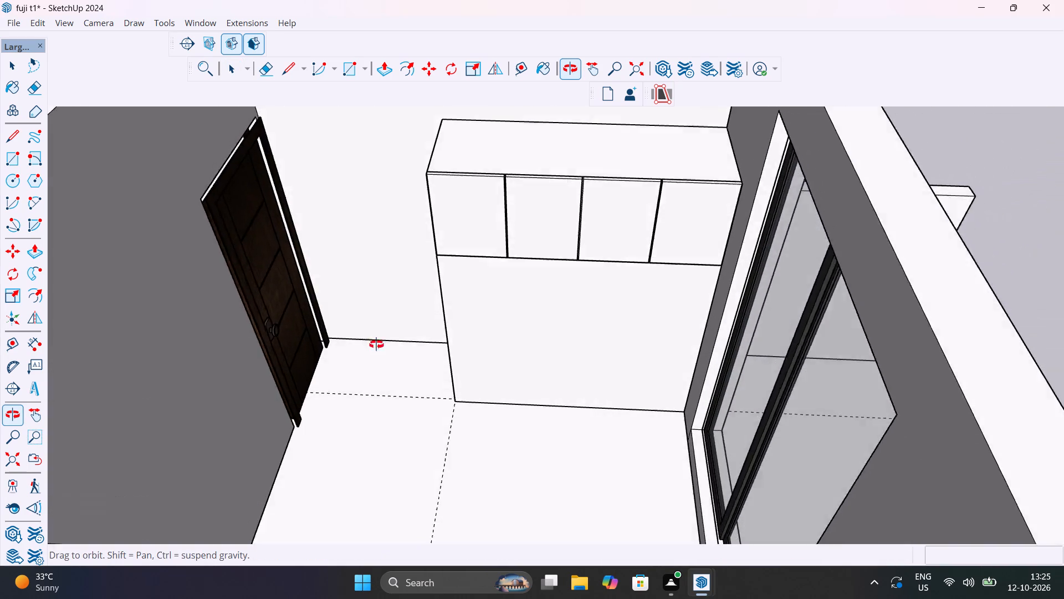
{"action": "middle_click_drag", "start_coordinate": [376, 344], "coordinate": [376, 353]}
{"action": "scroll", "coordinate": [515, 425], "scroll_direction": "up", "scroll_amount": 11}
{"action": "middle_click_drag", "start_coordinate": [414, 399], "coordinate": [462, 359]}
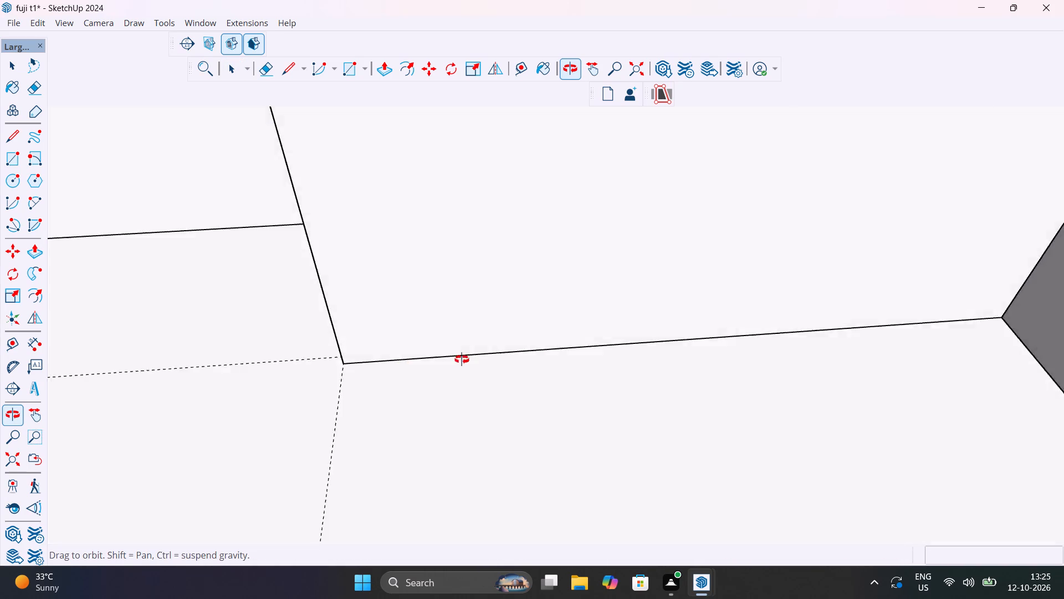
{"action": "middle_click_drag", "start_coordinate": [462, 359], "coordinate": [613, 317]}
{"action": "scroll", "coordinate": [466, 387], "scroll_direction": "up", "scroll_amount": 2}
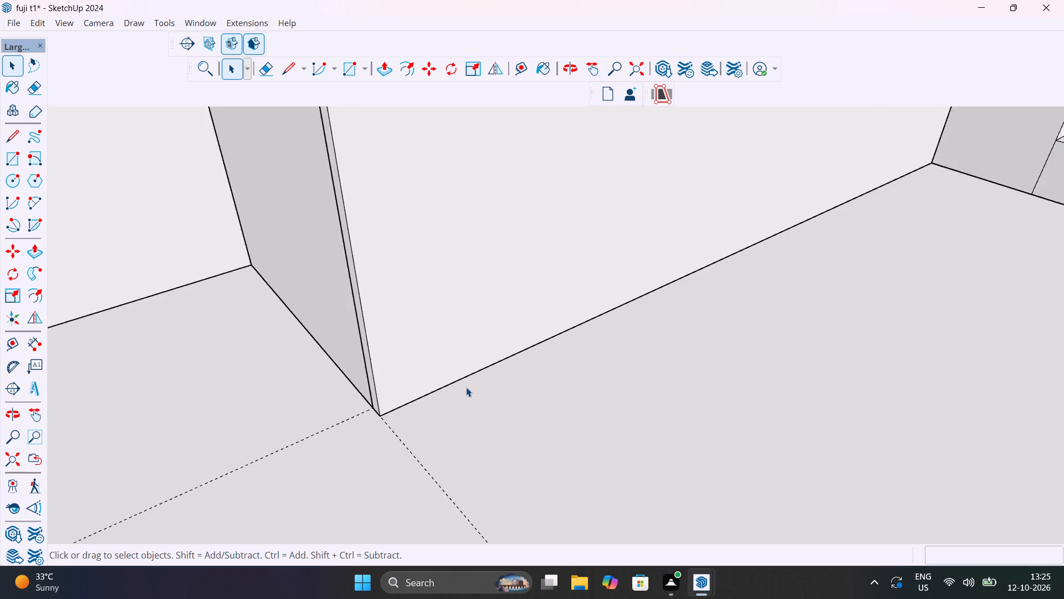
{"action": "scroll", "coordinate": [466, 387], "scroll_direction": "up", "scroll_amount": 7}
{"action": "left_click", "coordinate": [416, 391]}
{"action": "triple_click", "coordinate": [416, 391]}
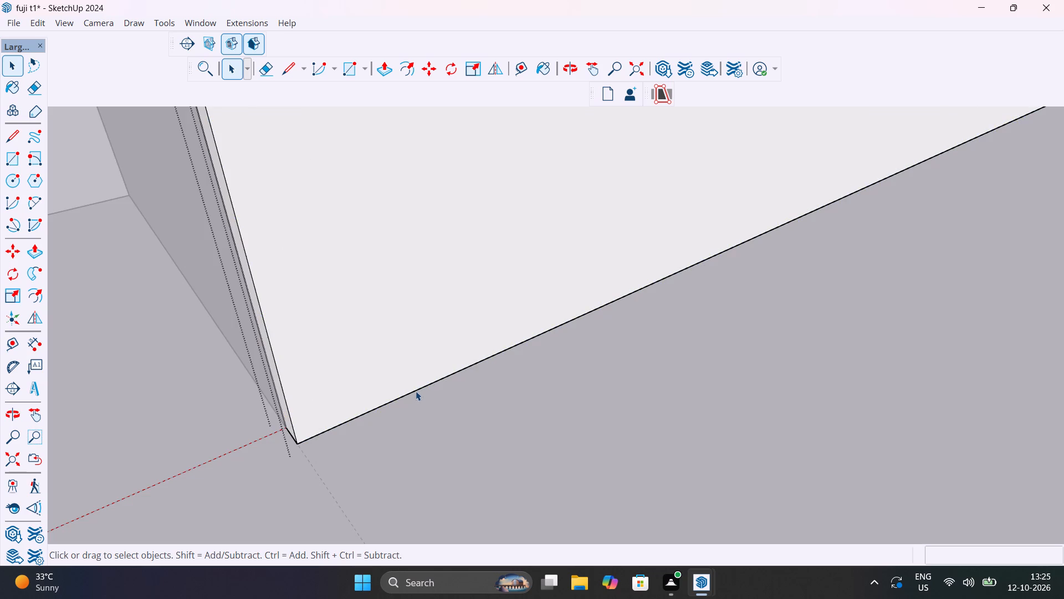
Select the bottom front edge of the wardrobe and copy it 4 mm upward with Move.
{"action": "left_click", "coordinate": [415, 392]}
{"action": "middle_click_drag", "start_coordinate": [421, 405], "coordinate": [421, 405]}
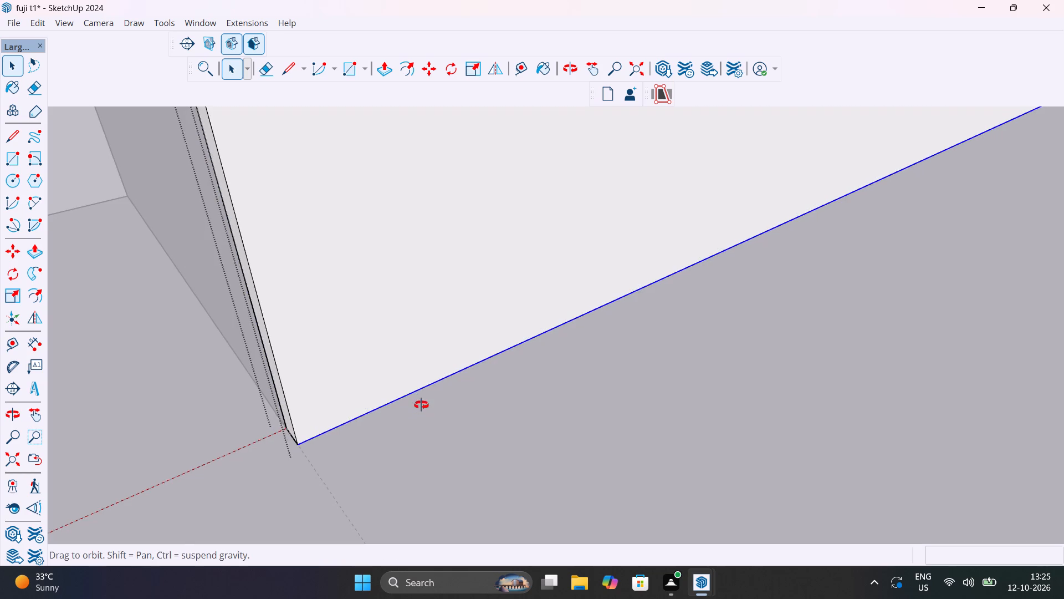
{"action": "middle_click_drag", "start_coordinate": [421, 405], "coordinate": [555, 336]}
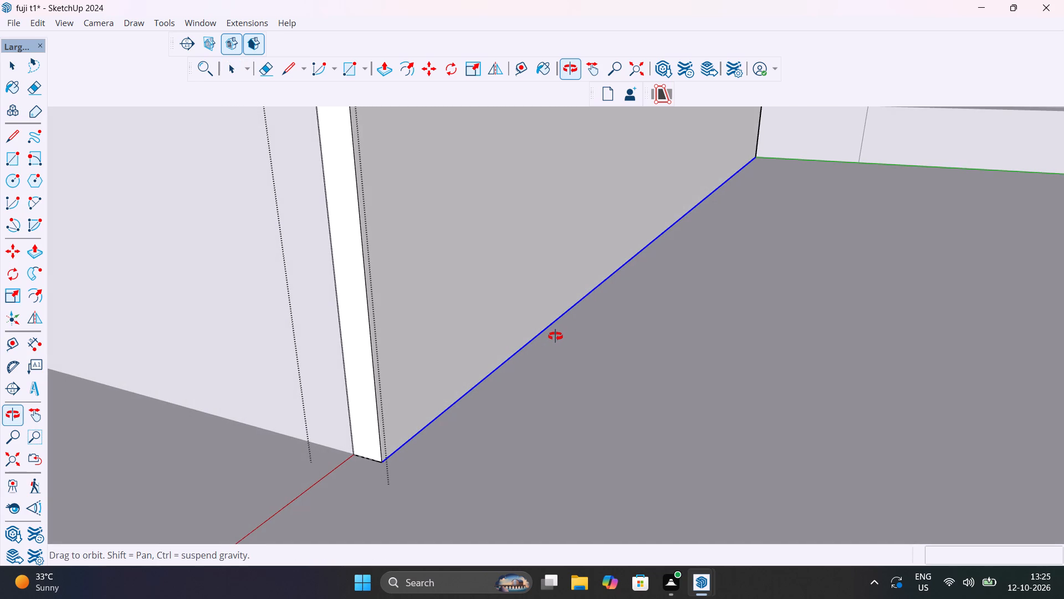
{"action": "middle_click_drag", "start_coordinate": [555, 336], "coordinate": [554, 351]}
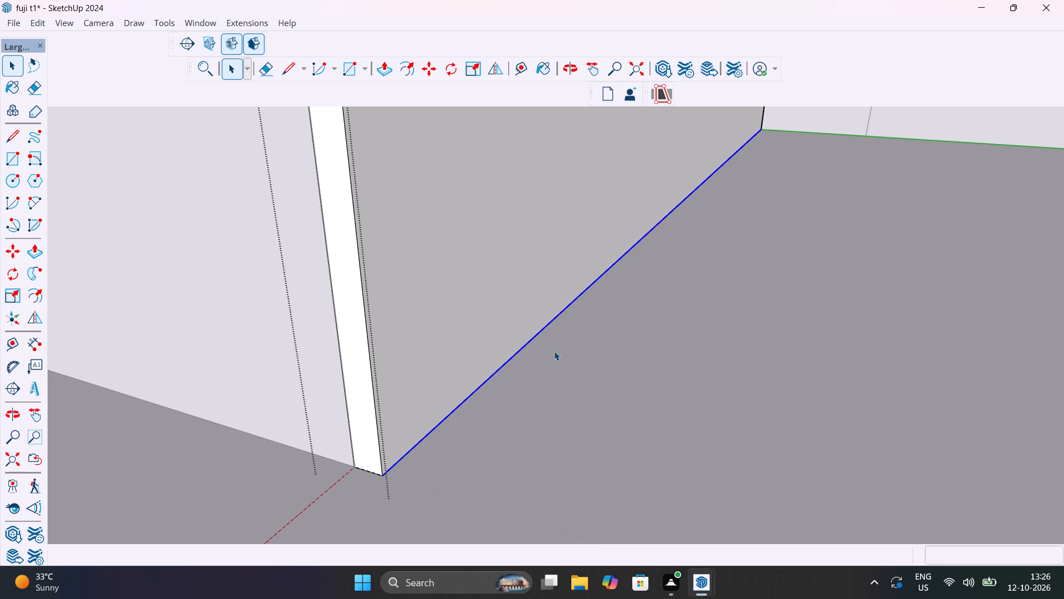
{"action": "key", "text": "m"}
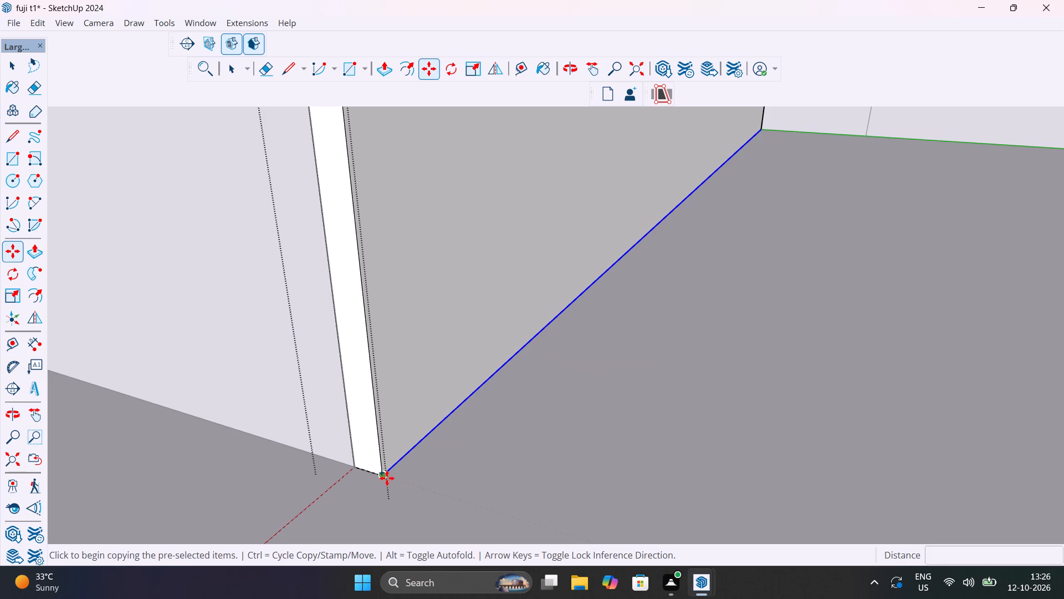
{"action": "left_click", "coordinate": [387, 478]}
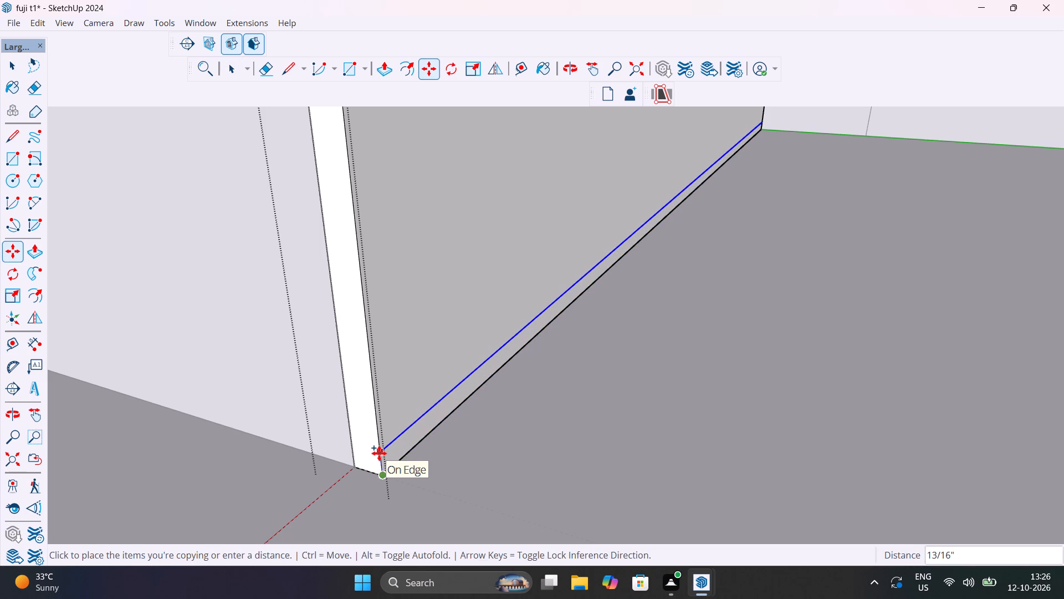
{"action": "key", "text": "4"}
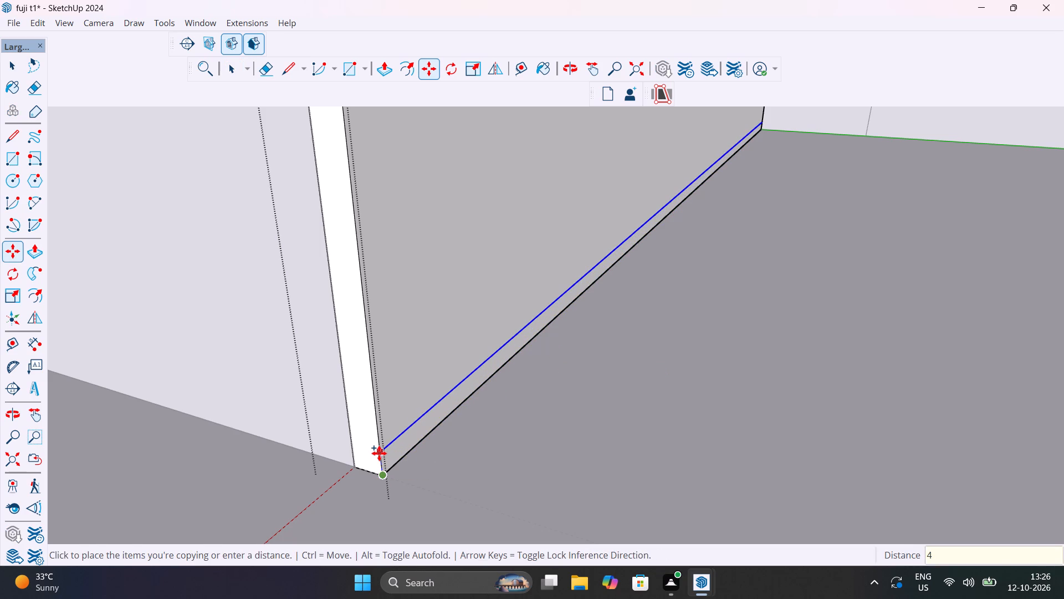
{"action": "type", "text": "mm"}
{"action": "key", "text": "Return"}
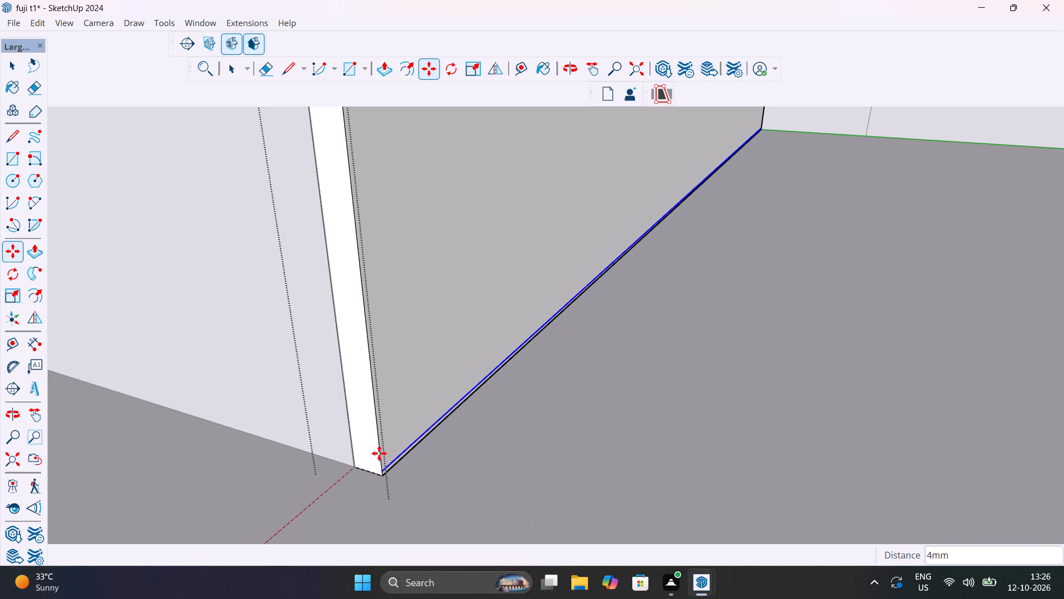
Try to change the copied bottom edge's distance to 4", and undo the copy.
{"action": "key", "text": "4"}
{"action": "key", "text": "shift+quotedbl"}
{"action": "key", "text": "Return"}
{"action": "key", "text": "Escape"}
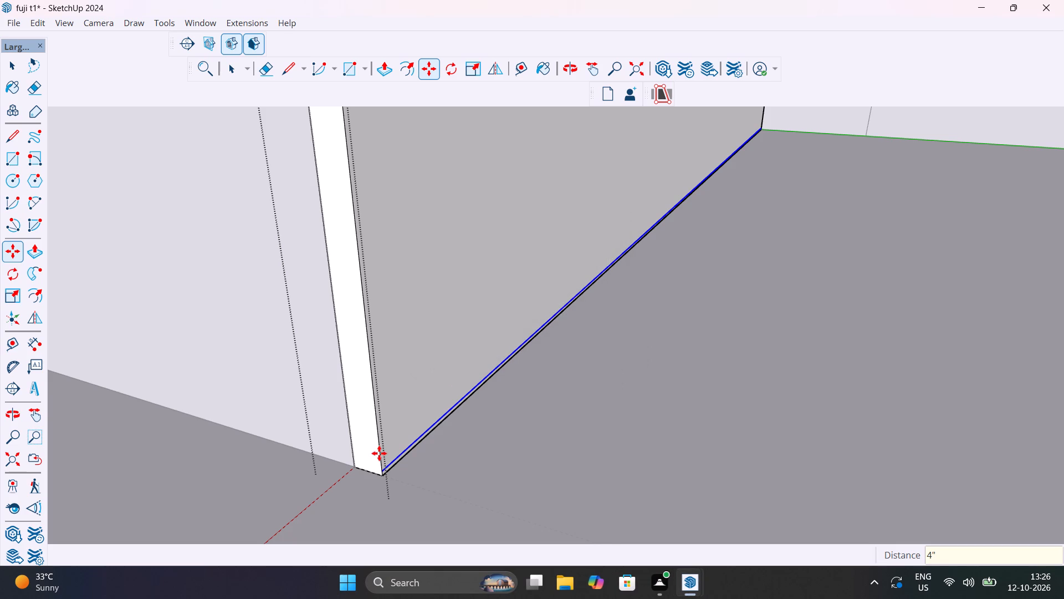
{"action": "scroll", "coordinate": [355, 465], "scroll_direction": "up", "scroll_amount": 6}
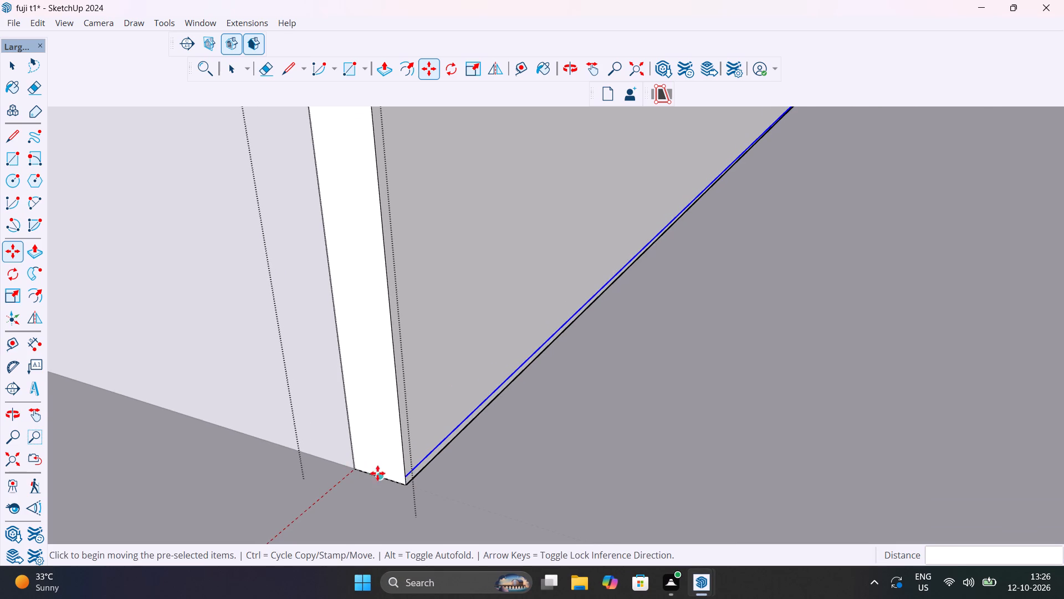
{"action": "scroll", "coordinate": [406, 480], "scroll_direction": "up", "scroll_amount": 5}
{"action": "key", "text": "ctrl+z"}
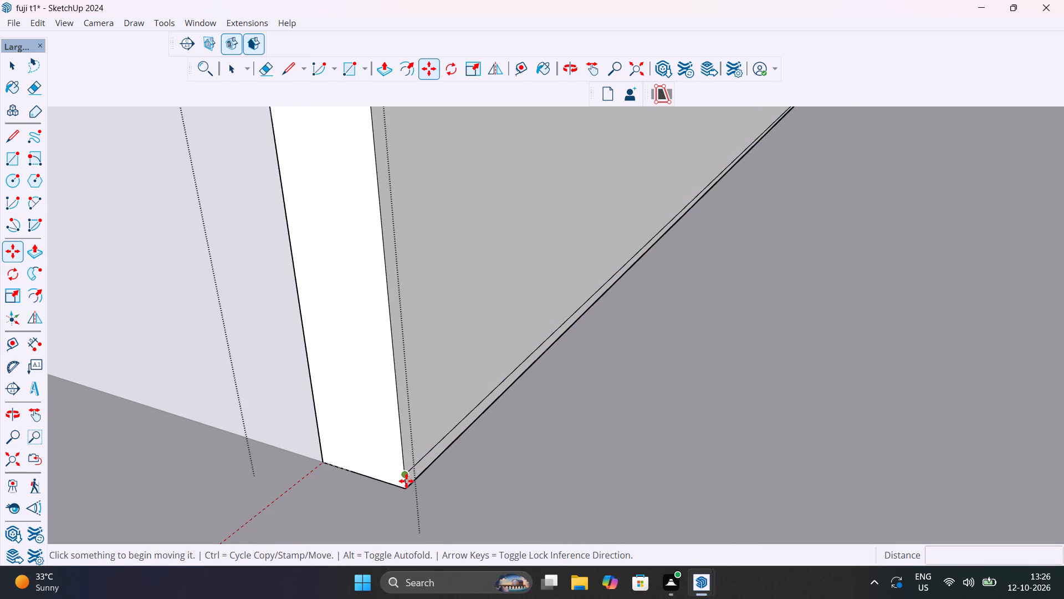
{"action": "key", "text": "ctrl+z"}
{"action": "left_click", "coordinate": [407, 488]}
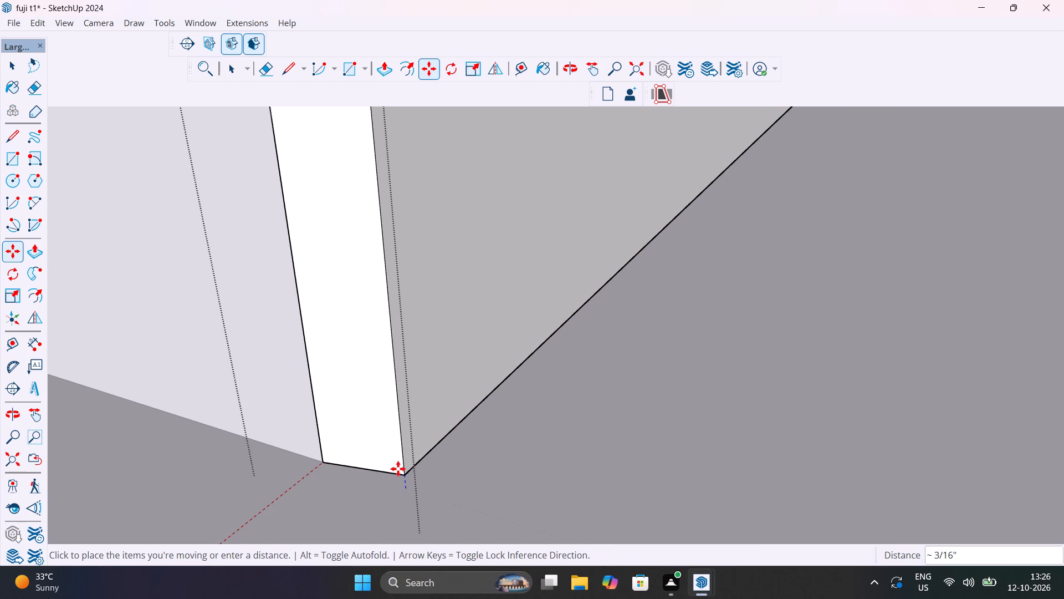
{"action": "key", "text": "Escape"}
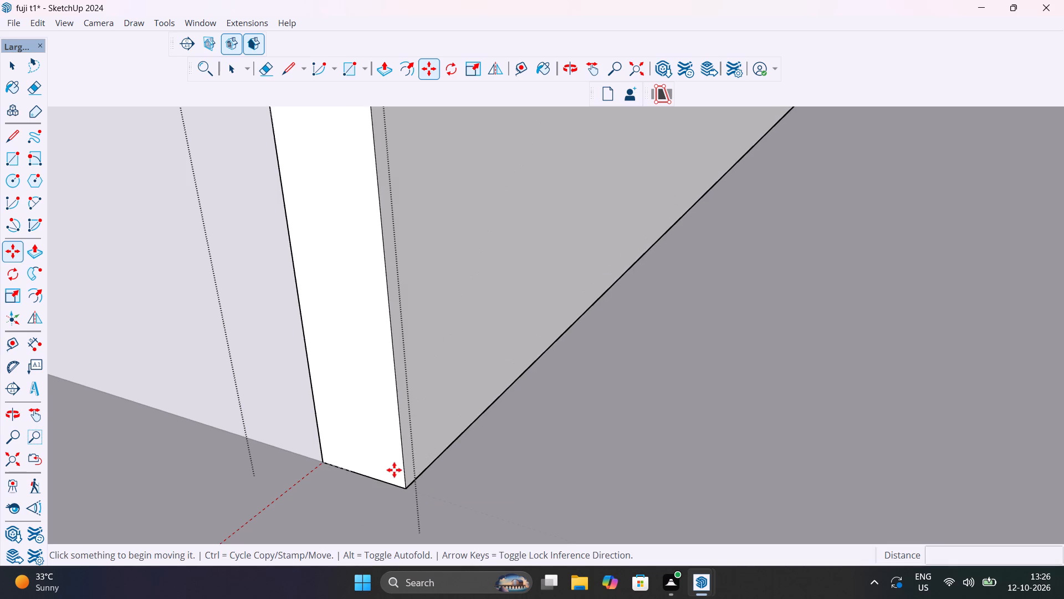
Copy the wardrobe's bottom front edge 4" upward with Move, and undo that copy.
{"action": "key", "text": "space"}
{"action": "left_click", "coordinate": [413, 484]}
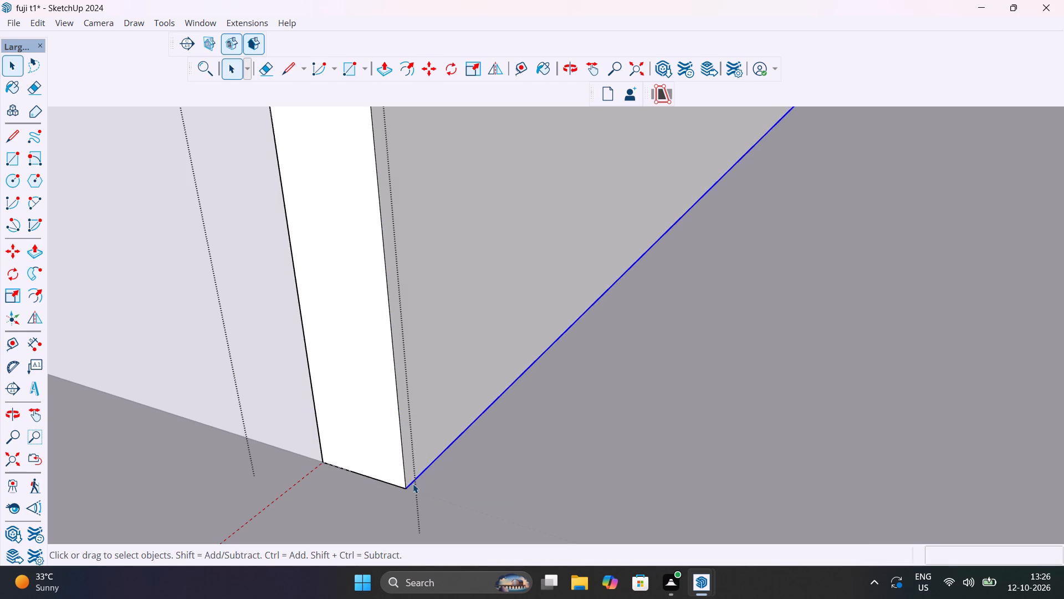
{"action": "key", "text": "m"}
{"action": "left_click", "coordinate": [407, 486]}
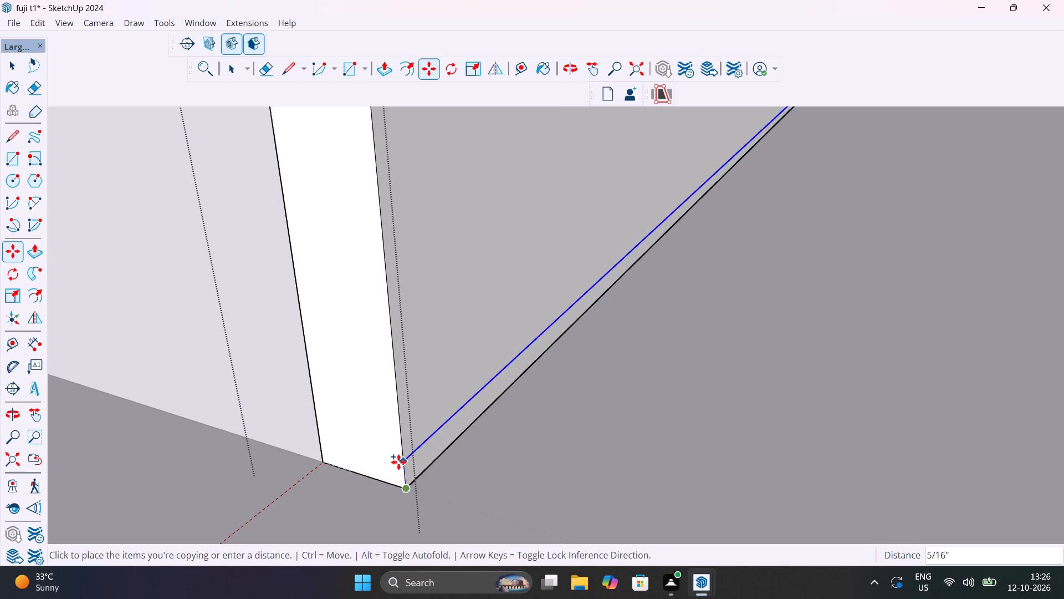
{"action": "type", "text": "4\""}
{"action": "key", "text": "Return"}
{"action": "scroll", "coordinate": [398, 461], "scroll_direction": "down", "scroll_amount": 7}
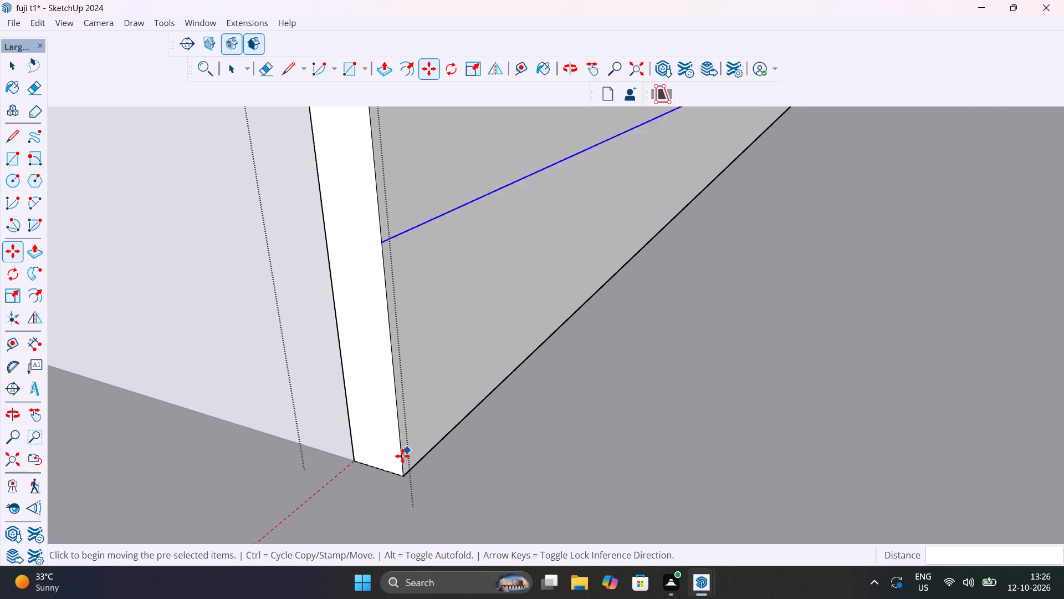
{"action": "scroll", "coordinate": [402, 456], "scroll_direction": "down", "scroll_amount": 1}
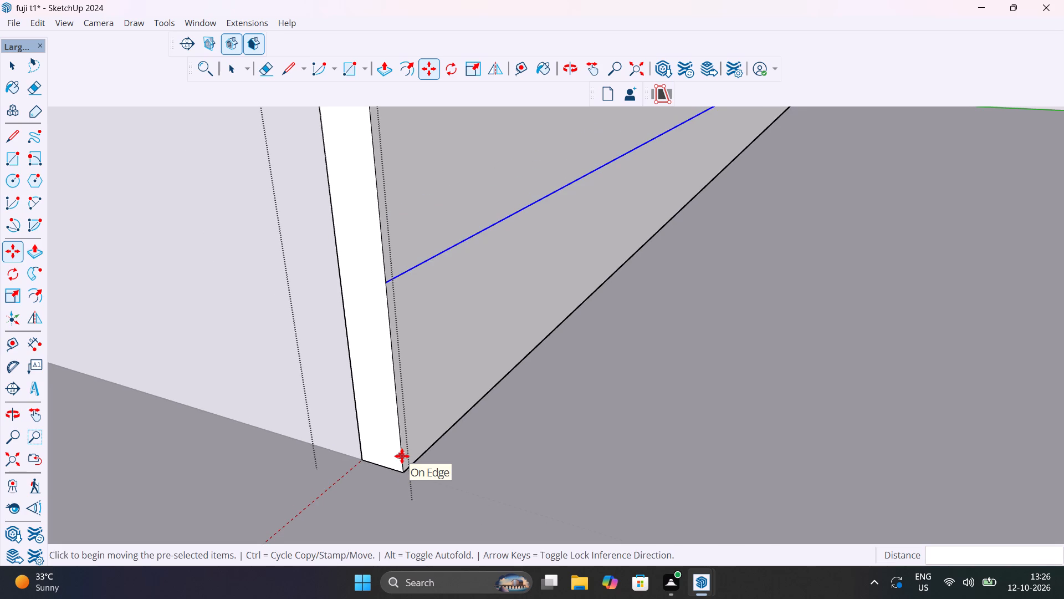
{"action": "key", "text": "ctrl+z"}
Copy the wardrobe's bottom front edge 4 mm upward with Move, and close the wardrobe group.
{"action": "scroll", "coordinate": [406, 471], "scroll_direction": "up", "scroll_amount": 10}
{"action": "key", "text": "space"}
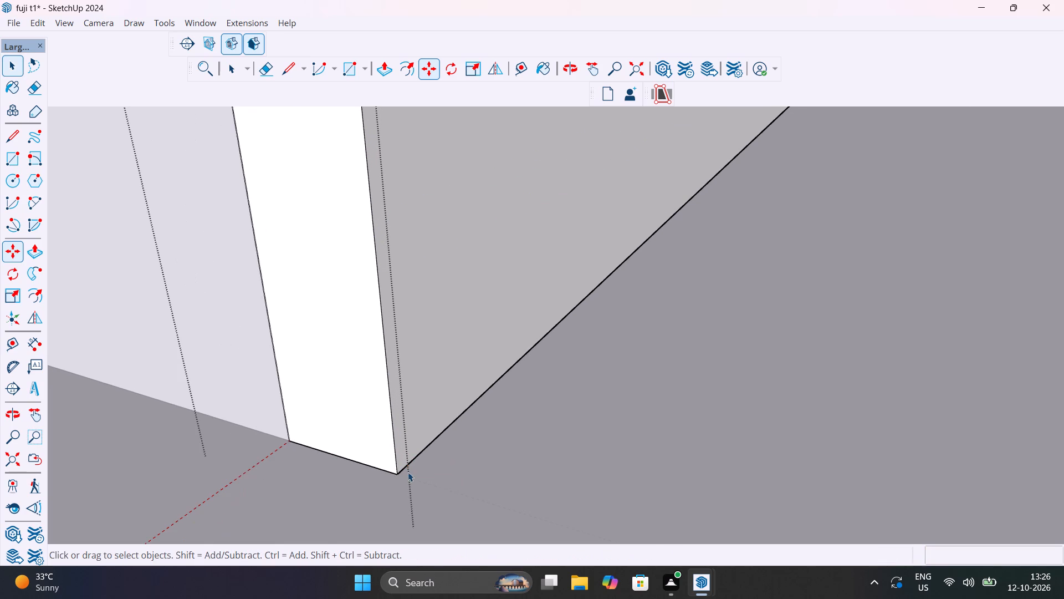
{"action": "left_click", "coordinate": [414, 460]}
{"action": "key", "text": "m"}
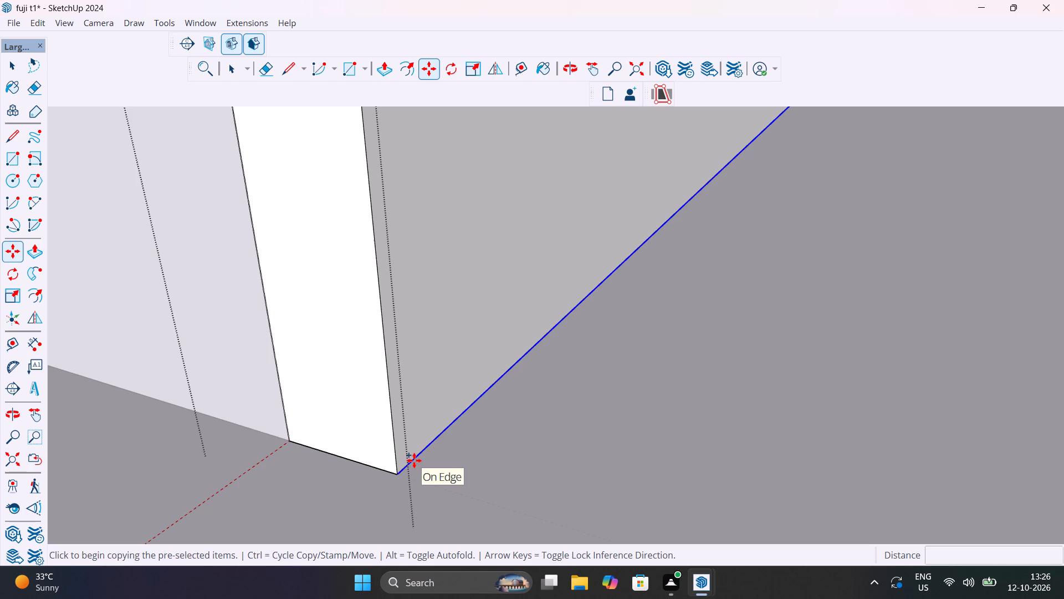
{"action": "left_click", "coordinate": [400, 474]}
{"action": "type", "text": "4mm"}
{"action": "key", "text": "Return"}
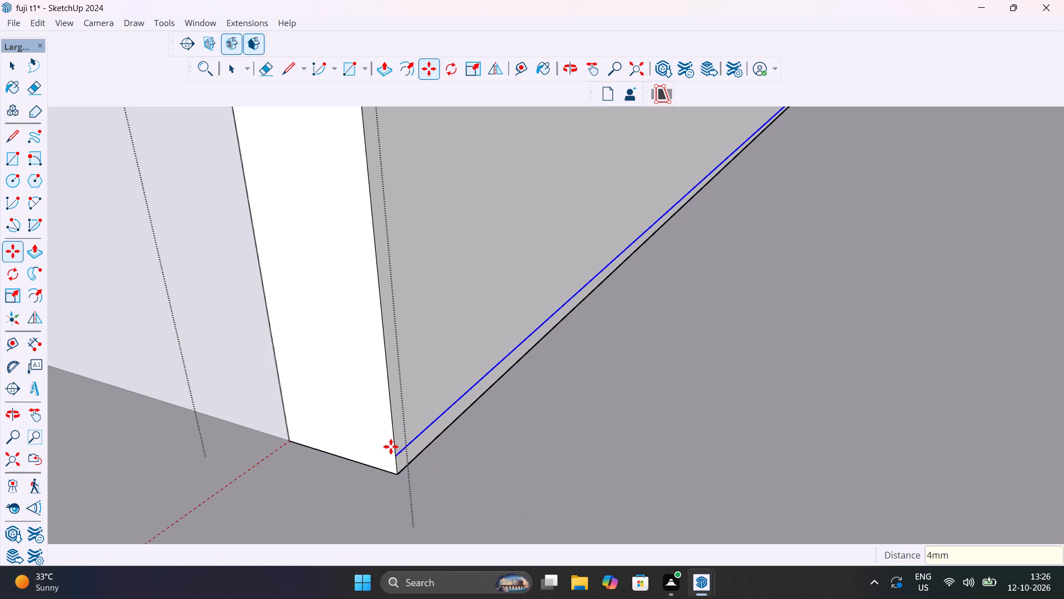
{"action": "key", "text": "space"}
{"action": "scroll", "coordinate": [391, 446], "scroll_direction": "down", "scroll_amount": 6}
{"action": "scroll", "coordinate": [380, 450], "scroll_direction": "down", "scroll_amount": 20}
{"action": "scroll", "coordinate": [380, 450], "scroll_direction": "down", "scroll_amount": 2}
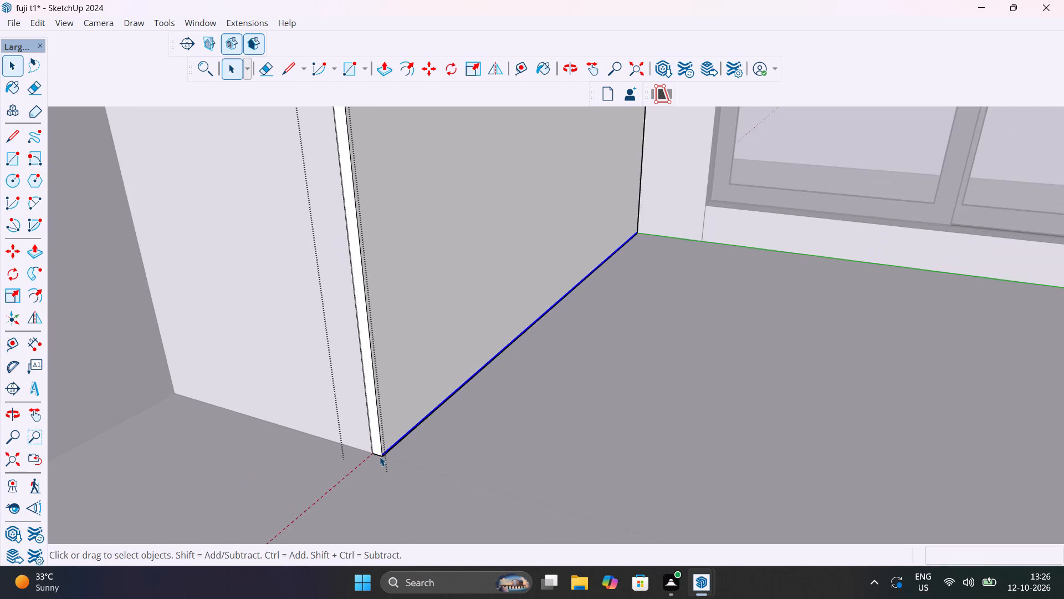
{"action": "scroll", "coordinate": [380, 456], "scroll_direction": "down", "scroll_amount": 4}
{"action": "left_click", "coordinate": [8, 464]}
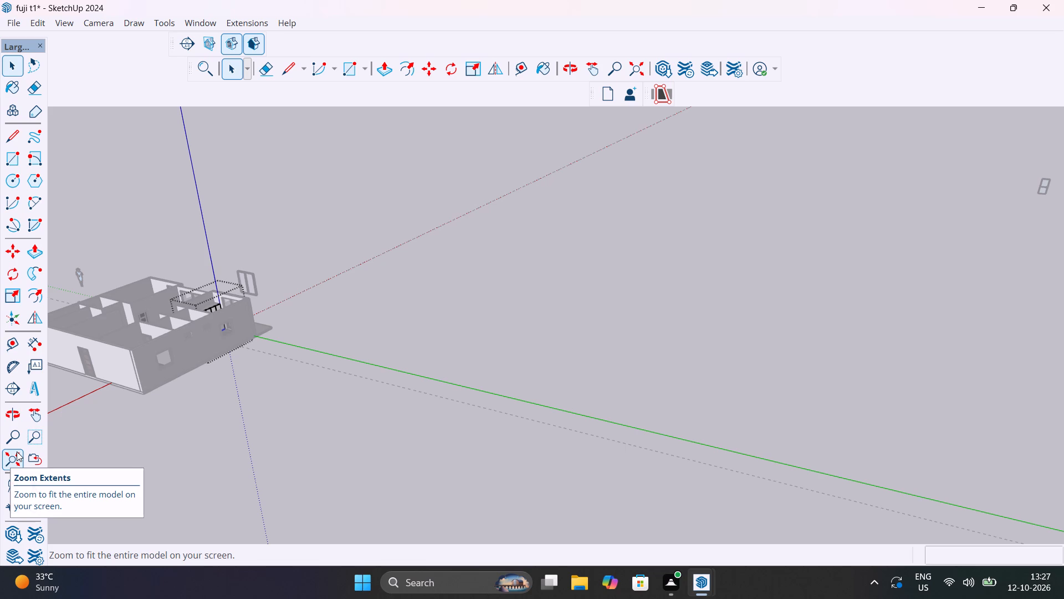
{"action": "left_click", "coordinate": [279, 384]}
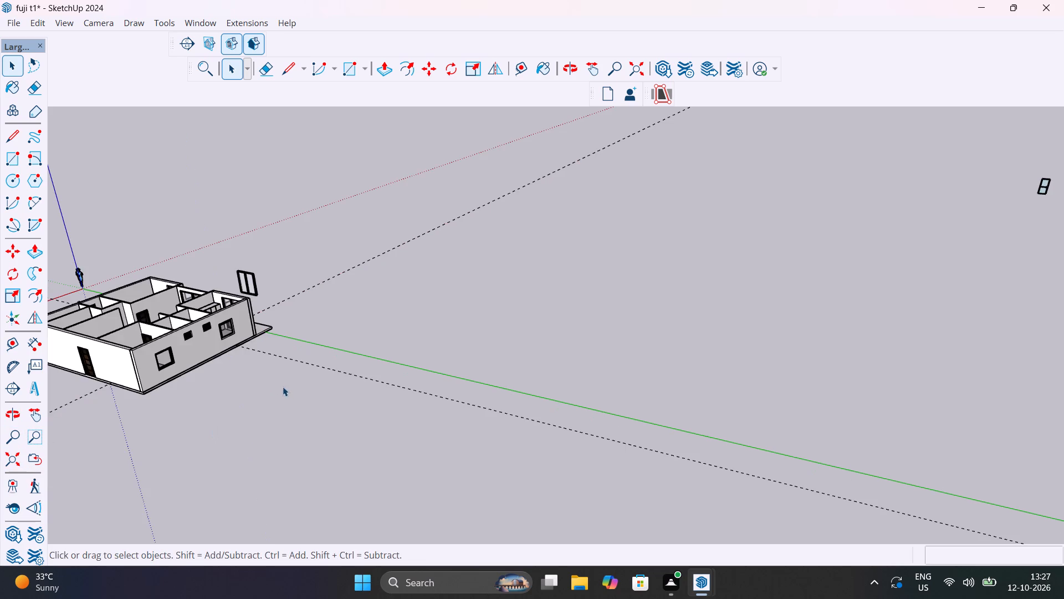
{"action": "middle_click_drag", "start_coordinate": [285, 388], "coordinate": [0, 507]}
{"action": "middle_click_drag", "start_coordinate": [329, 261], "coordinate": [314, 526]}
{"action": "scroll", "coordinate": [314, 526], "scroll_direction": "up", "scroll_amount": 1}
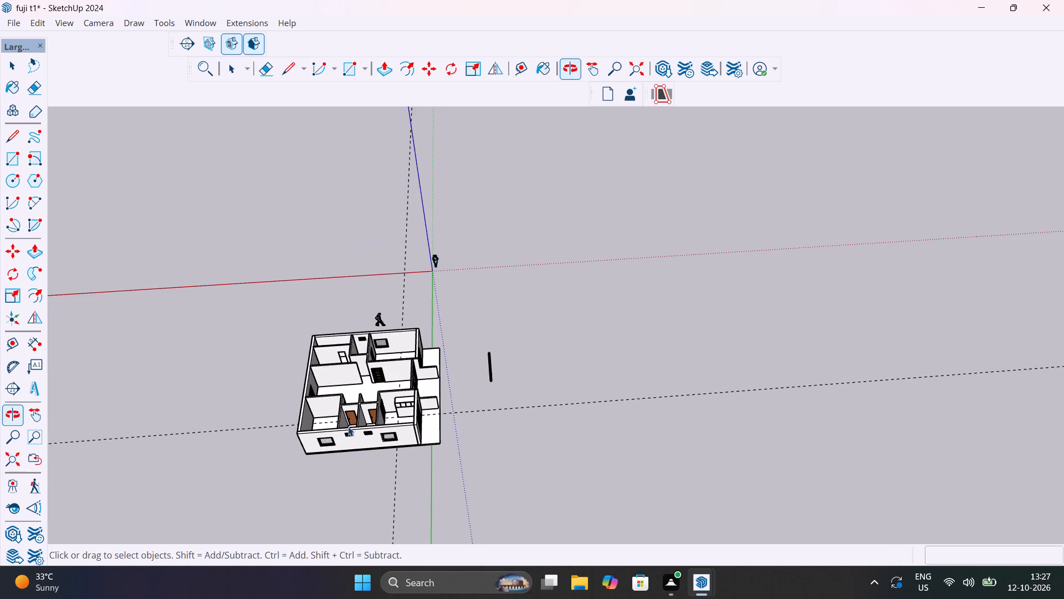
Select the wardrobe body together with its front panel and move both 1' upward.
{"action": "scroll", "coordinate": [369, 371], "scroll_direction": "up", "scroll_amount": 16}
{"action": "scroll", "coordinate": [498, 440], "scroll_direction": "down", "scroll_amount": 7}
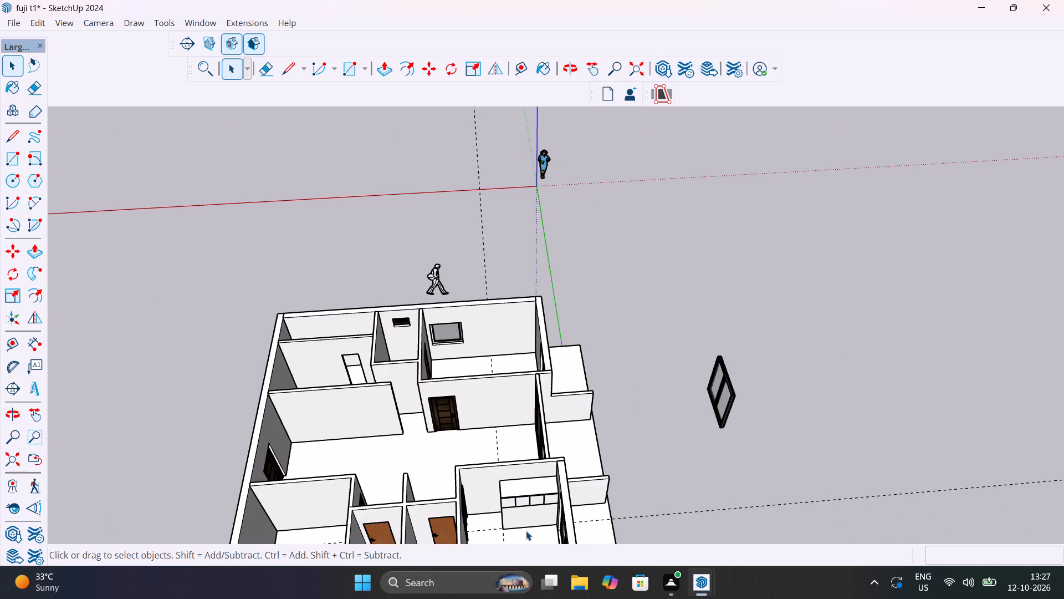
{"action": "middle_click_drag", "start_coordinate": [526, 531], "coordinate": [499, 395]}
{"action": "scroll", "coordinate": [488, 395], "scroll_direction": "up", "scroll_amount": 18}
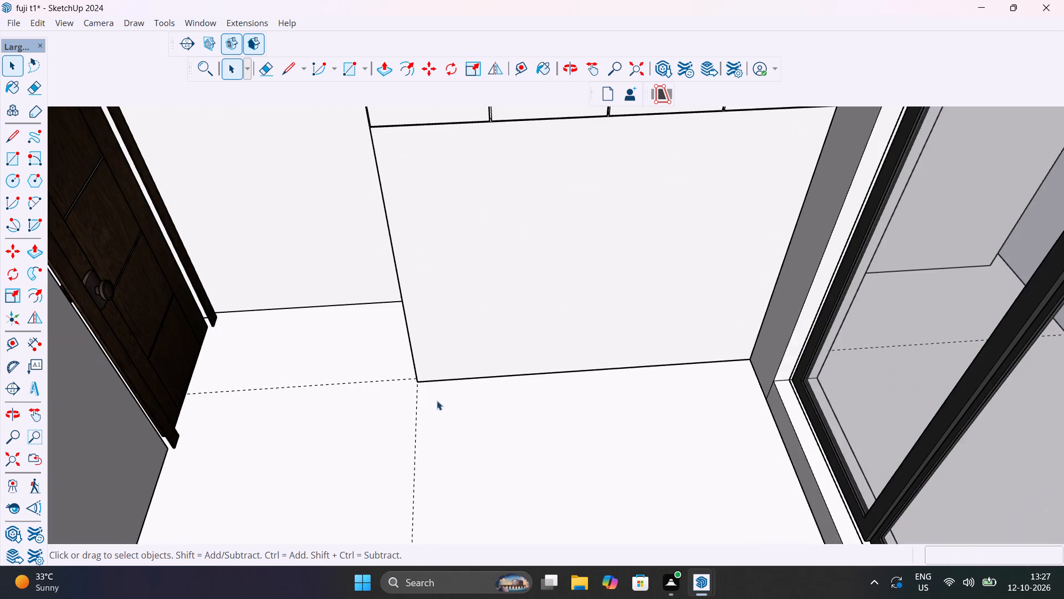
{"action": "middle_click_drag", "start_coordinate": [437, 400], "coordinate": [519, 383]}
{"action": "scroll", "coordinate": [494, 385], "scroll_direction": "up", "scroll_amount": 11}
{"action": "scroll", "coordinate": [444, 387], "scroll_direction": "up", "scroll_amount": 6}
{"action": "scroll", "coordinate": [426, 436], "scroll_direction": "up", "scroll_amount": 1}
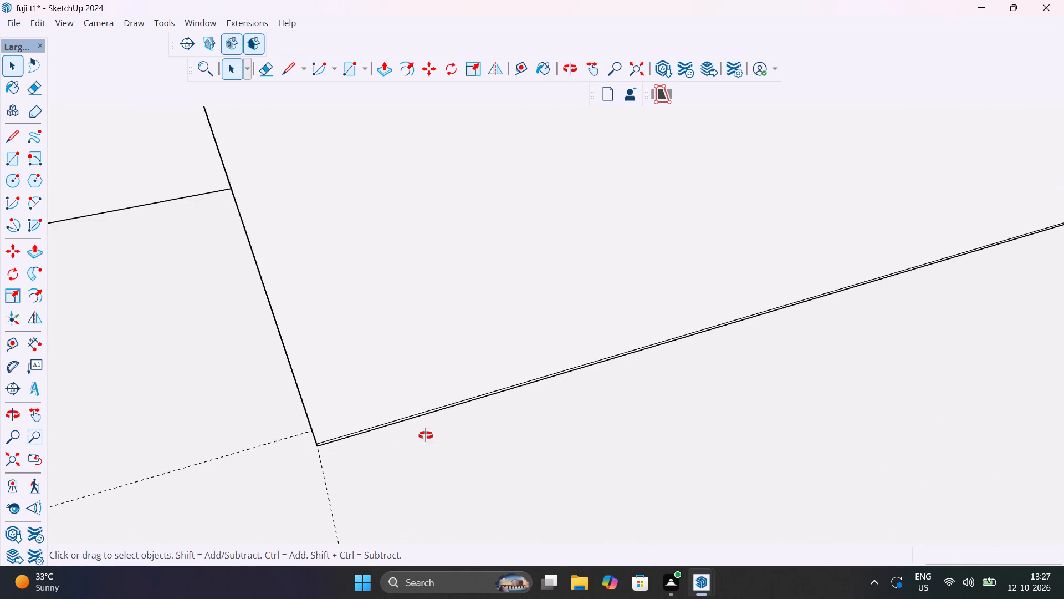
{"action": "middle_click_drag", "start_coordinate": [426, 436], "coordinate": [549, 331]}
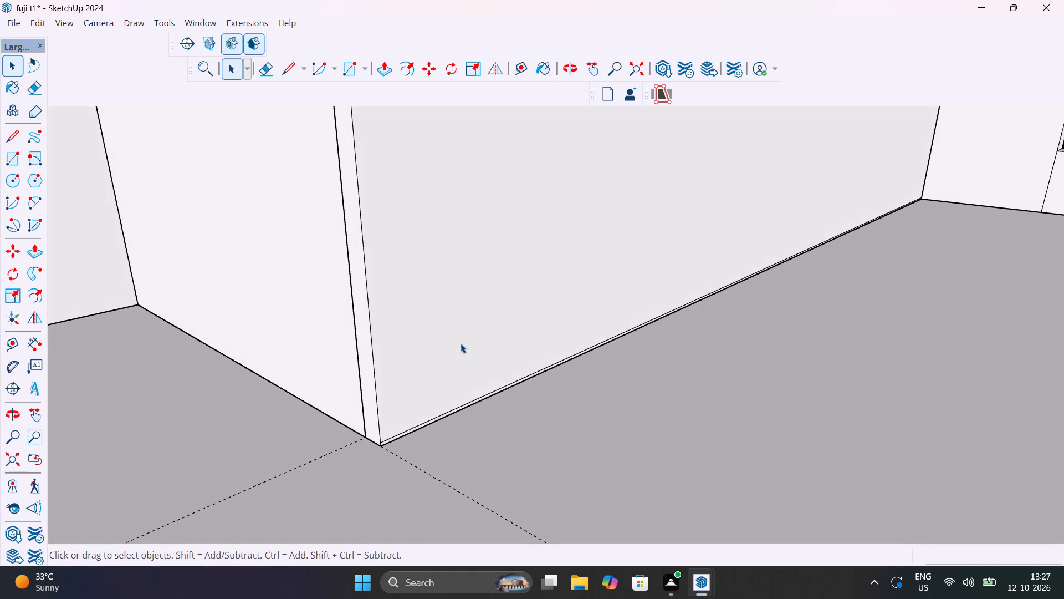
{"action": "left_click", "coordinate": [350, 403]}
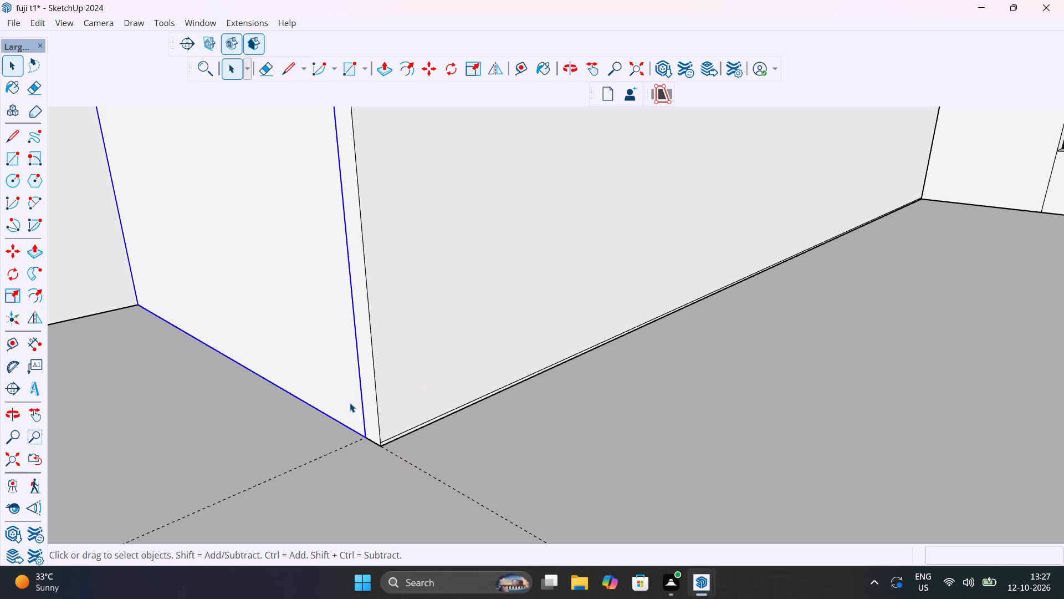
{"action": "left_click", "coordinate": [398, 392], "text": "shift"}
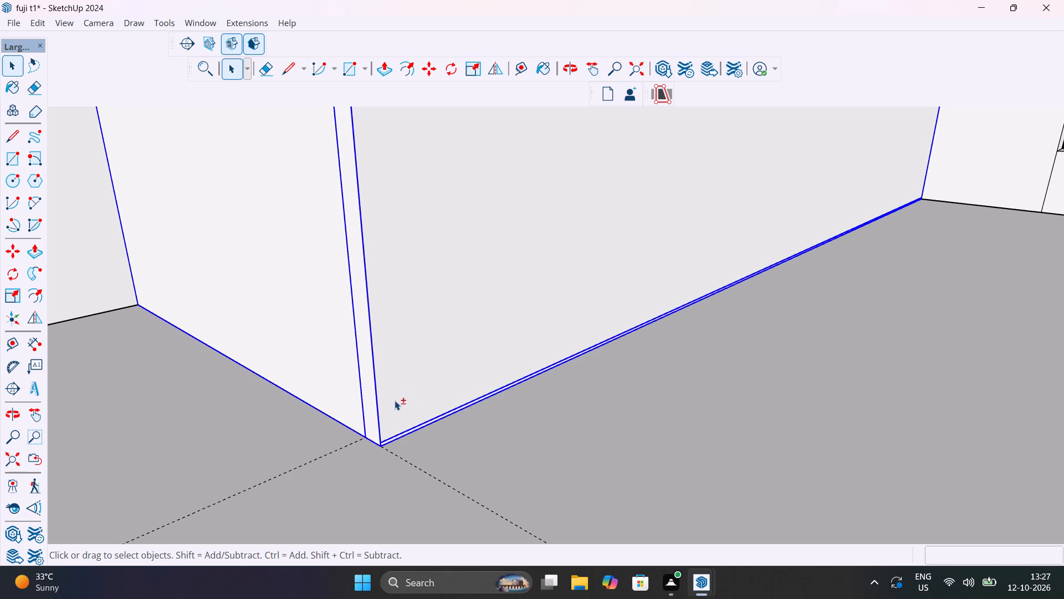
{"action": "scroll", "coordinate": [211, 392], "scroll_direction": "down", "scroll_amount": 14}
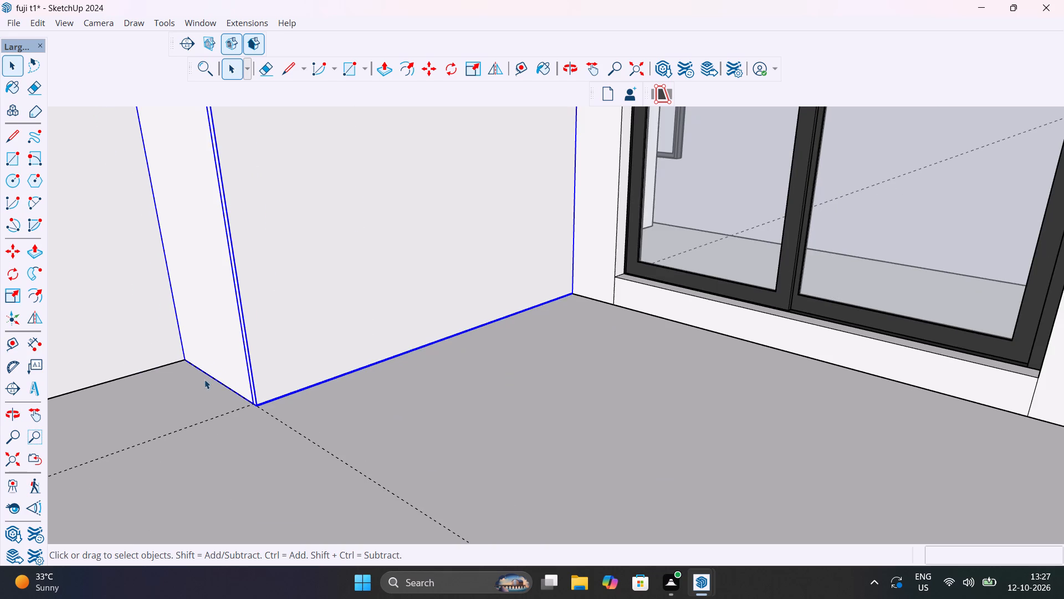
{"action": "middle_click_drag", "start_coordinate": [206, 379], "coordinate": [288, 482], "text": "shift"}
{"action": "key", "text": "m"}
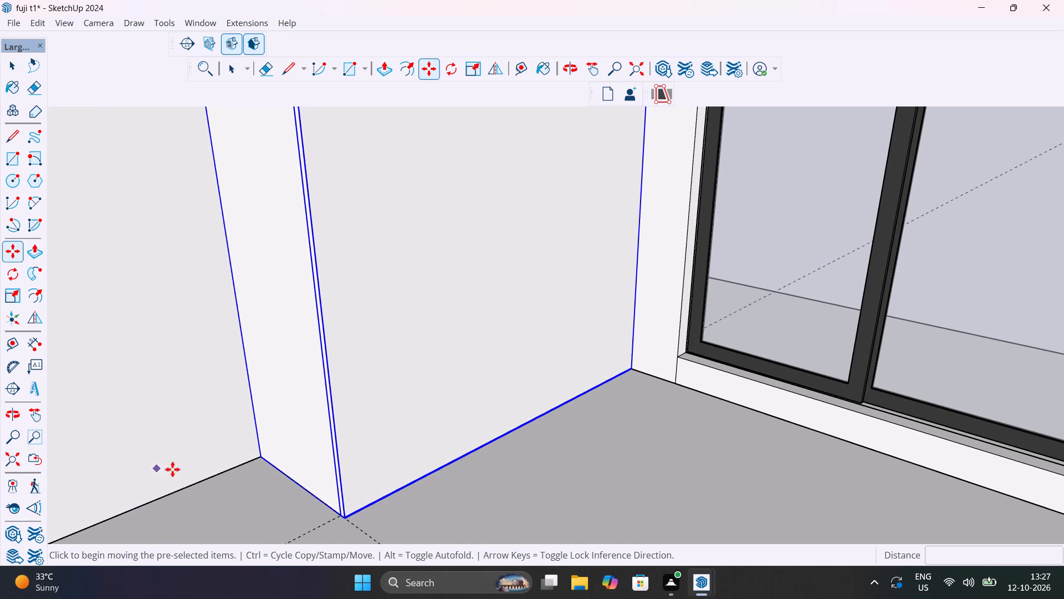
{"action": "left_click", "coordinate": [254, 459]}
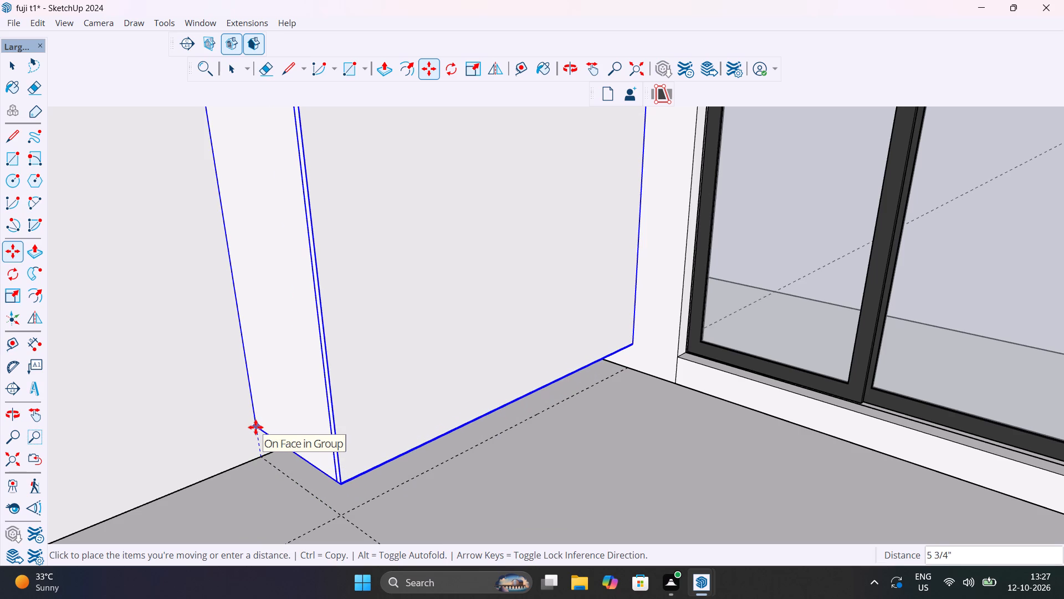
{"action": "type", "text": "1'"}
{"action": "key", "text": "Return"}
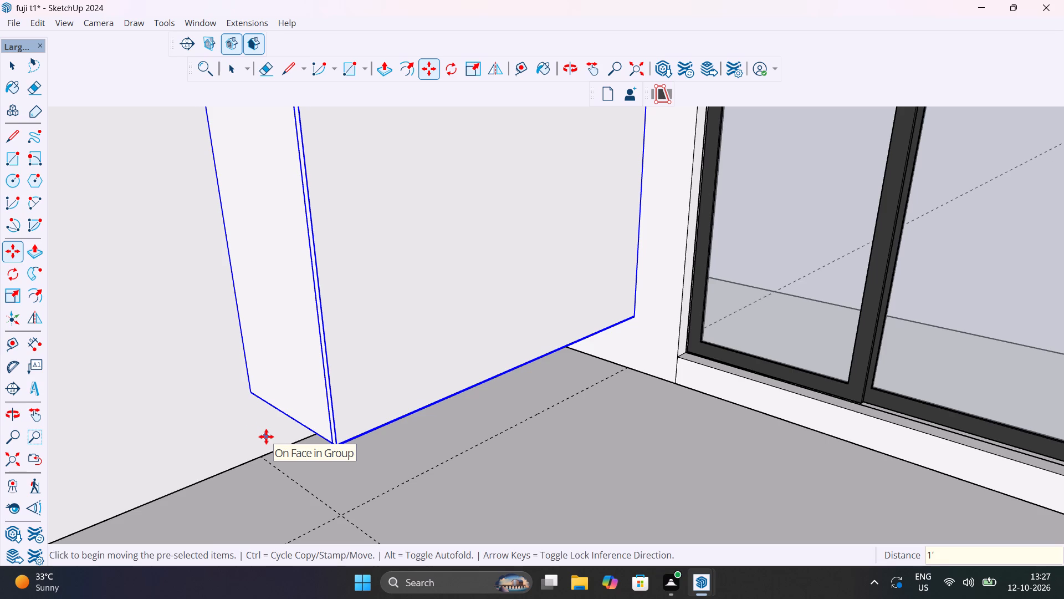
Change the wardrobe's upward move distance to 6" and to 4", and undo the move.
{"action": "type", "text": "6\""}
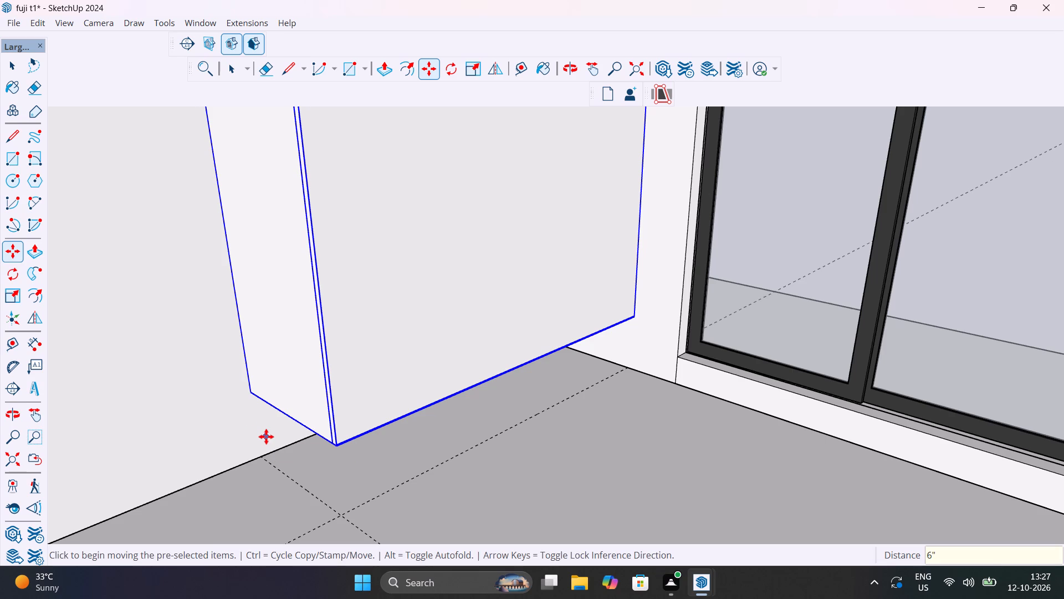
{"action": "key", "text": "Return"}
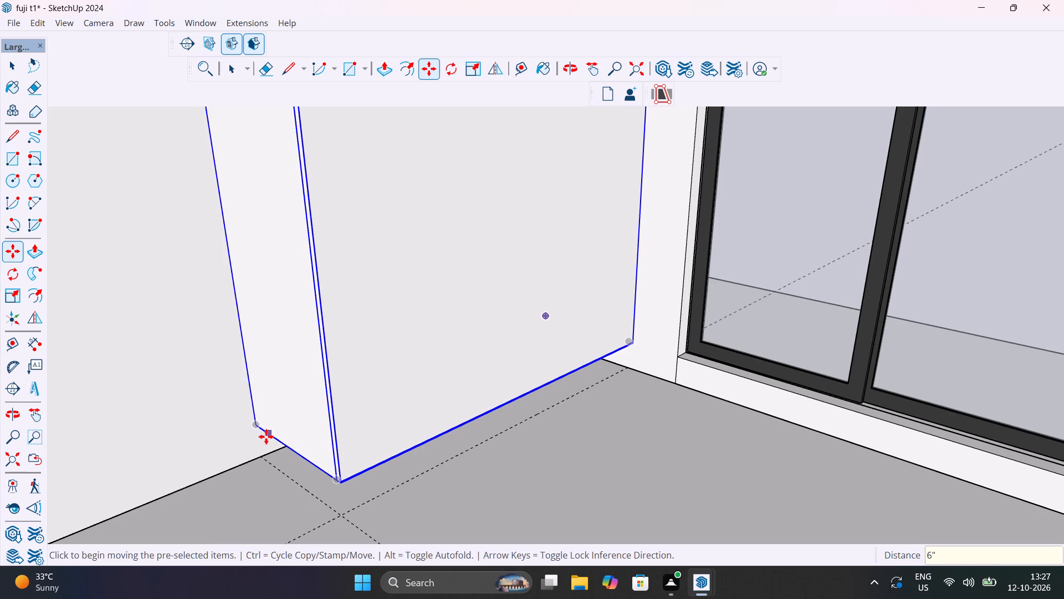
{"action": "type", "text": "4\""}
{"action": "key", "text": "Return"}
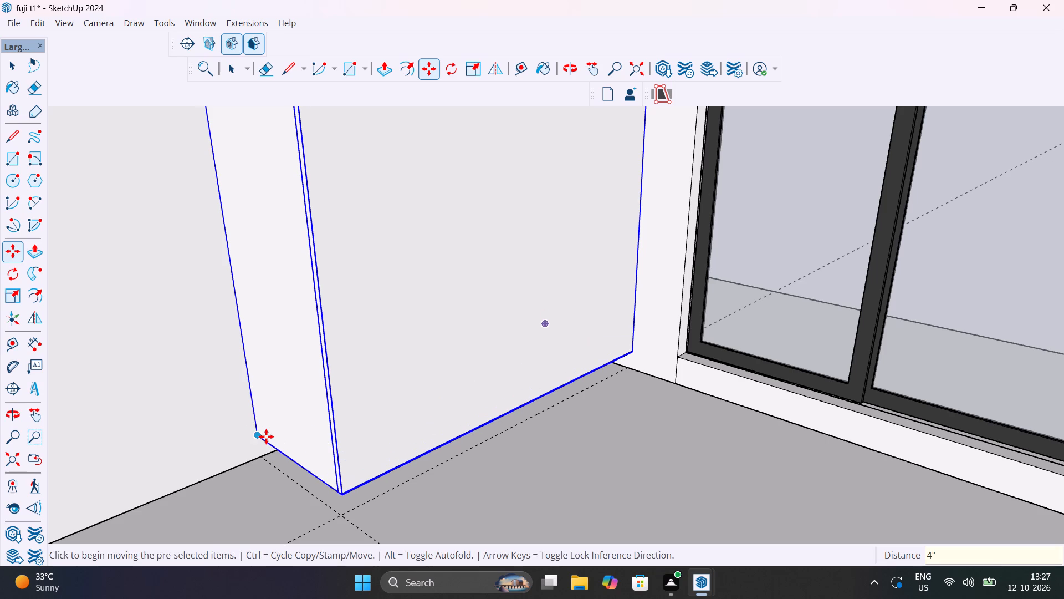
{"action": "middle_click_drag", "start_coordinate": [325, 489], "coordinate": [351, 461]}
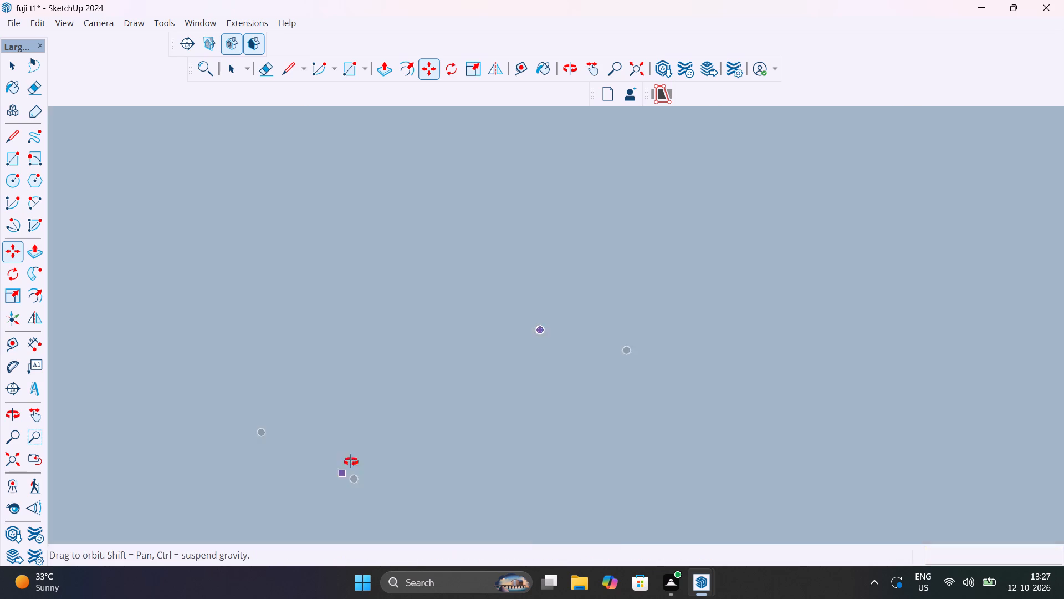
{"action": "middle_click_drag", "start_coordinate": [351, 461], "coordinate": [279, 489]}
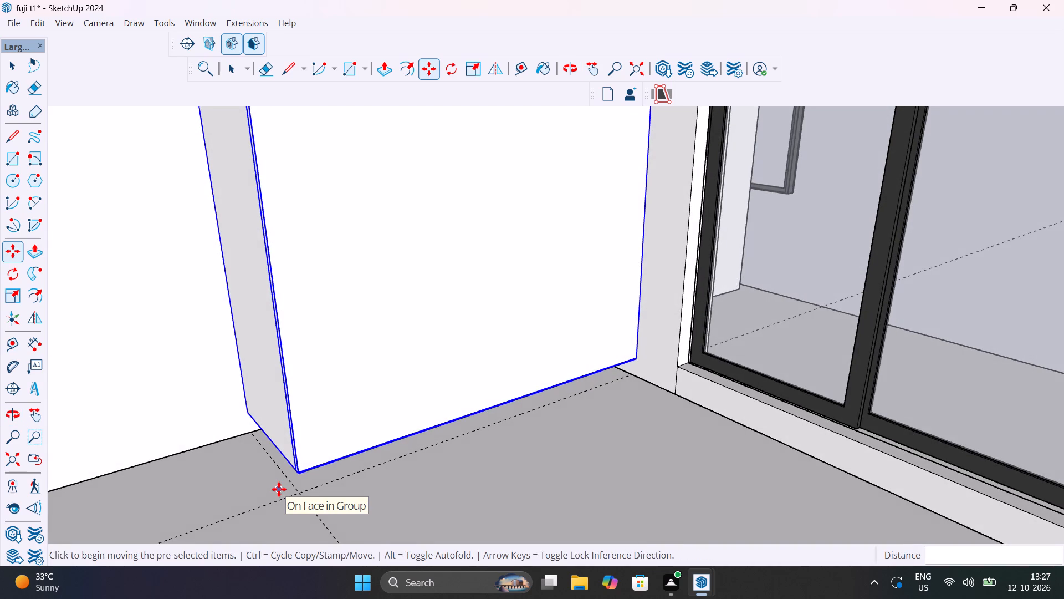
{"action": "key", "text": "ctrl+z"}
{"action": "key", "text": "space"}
Examine the wardrobe's upper shutters and base from above and from inside the room.
{"action": "scroll", "coordinate": [319, 483], "scroll_direction": "down", "scroll_amount": 8}
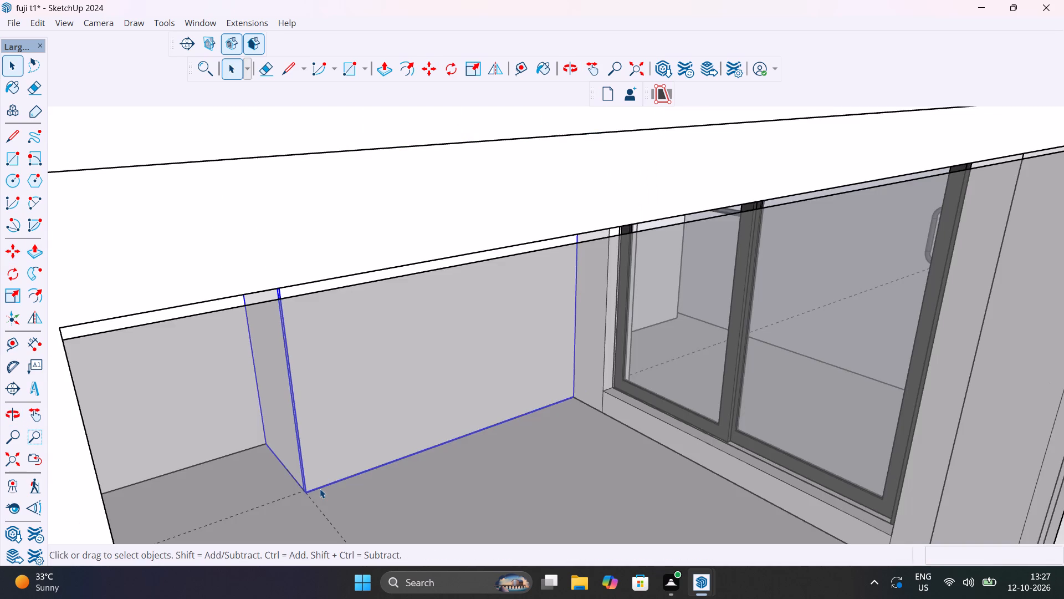
{"action": "scroll", "coordinate": [320, 489], "scroll_direction": "down", "scroll_amount": 14}
{"action": "scroll", "coordinate": [511, 519], "scroll_direction": "down", "scroll_amount": 14}
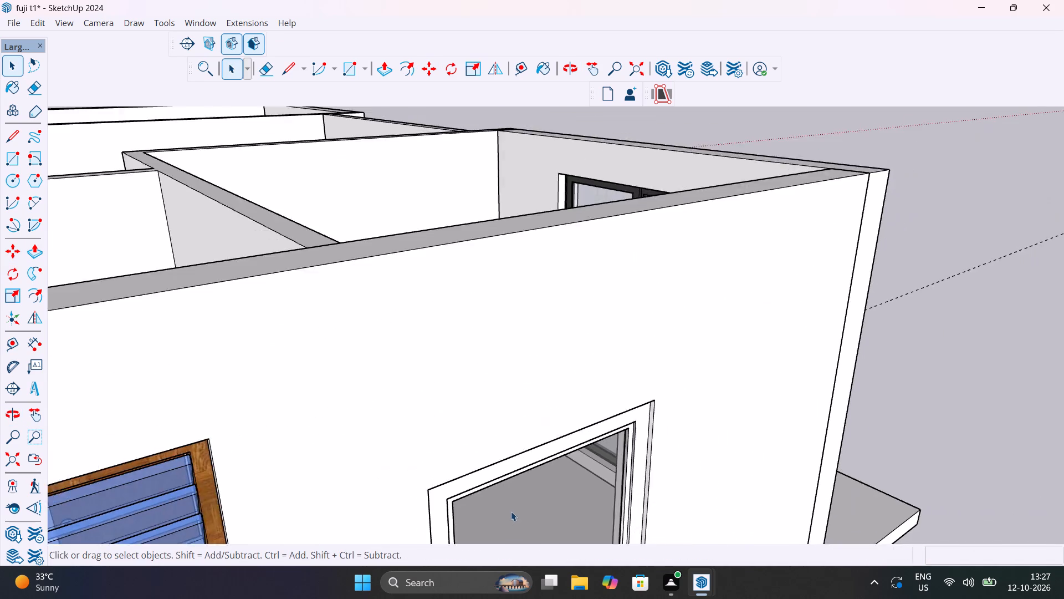
{"action": "scroll", "coordinate": [511, 511], "scroll_direction": "down", "scroll_amount": 6}
{"action": "left_click", "coordinate": [827, 448]}
{"action": "scroll", "coordinate": [518, 321], "scroll_direction": "up", "scroll_amount": 4}
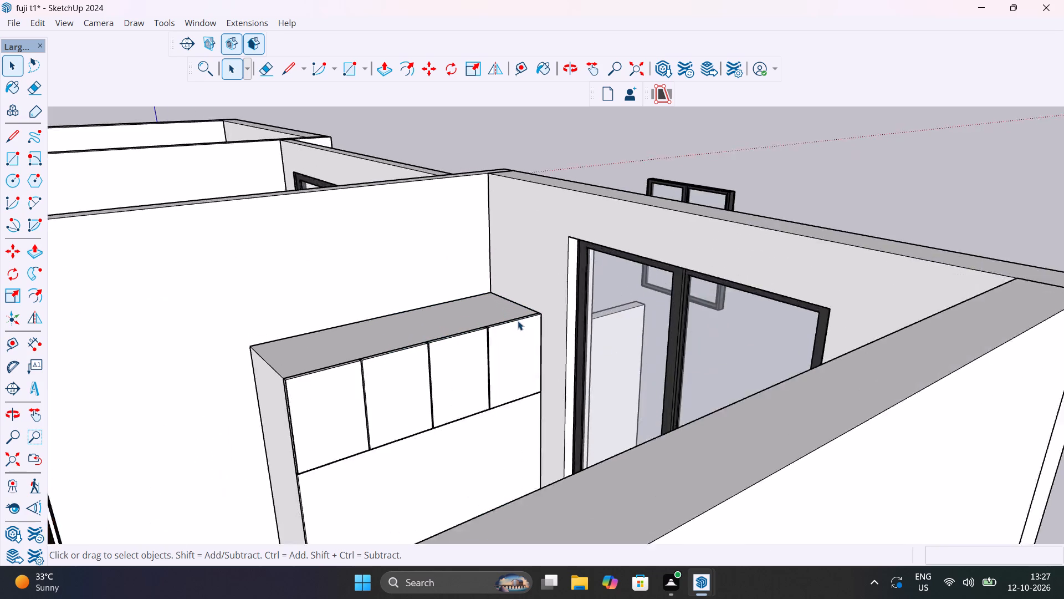
{"action": "scroll", "coordinate": [518, 321], "scroll_direction": "up", "scroll_amount": 8}
{"action": "scroll", "coordinate": [514, 357], "scroll_direction": "down", "scroll_amount": 6}
{"action": "middle_click_drag", "start_coordinate": [498, 424], "coordinate": [586, 359], "text": "shift"}
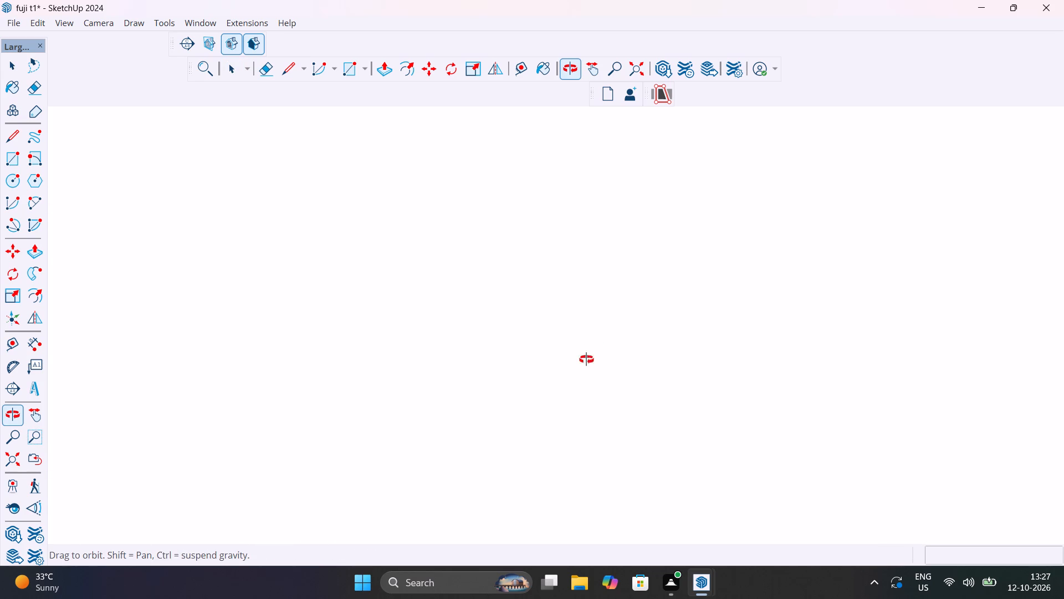
{"action": "middle_click_drag", "start_coordinate": [586, 359], "coordinate": [432, 533], "text": "shift"}
{"action": "scroll", "coordinate": [429, 532], "scroll_direction": "down", "scroll_amount": 1}
{"action": "left_click", "coordinate": [9, 461]}
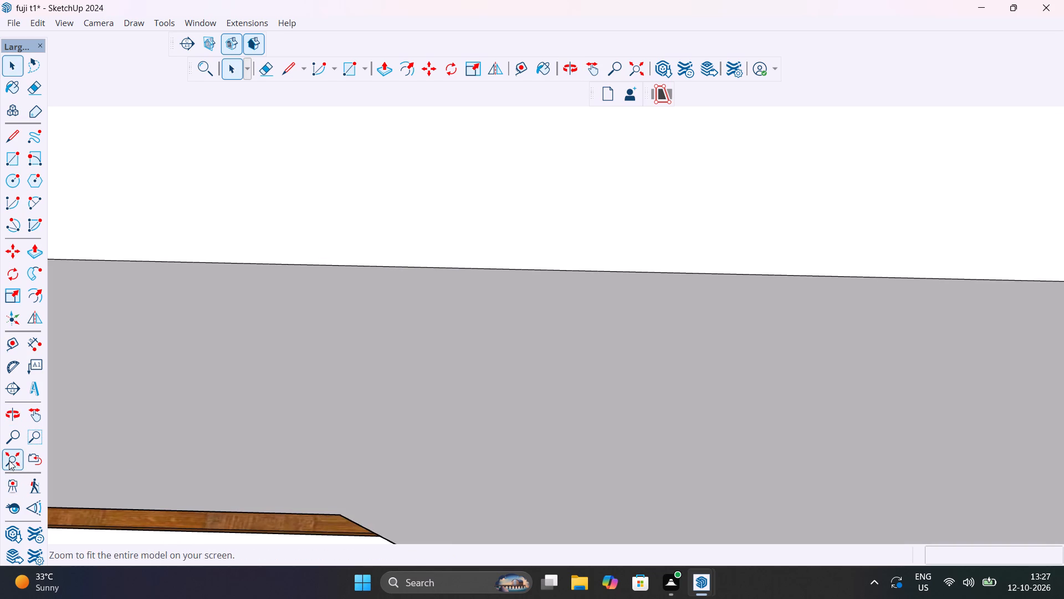
{"action": "scroll", "coordinate": [330, 155], "scroll_direction": "up", "scroll_amount": 20}
{"action": "scroll", "coordinate": [330, 155], "scroll_direction": "up", "scroll_amount": 3}
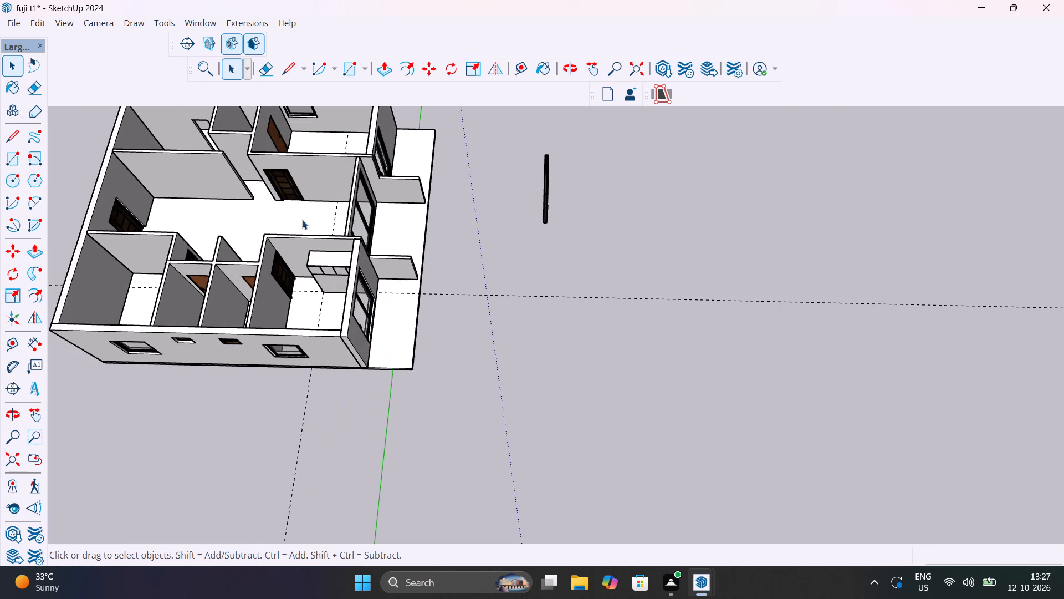
{"action": "scroll", "coordinate": [324, 291], "scroll_direction": "up", "scroll_amount": 20}
{"action": "scroll", "coordinate": [324, 291], "scroll_direction": "up", "scroll_amount": 1}
{"action": "middle_click_drag", "start_coordinate": [351, 307], "coordinate": [432, 257]}
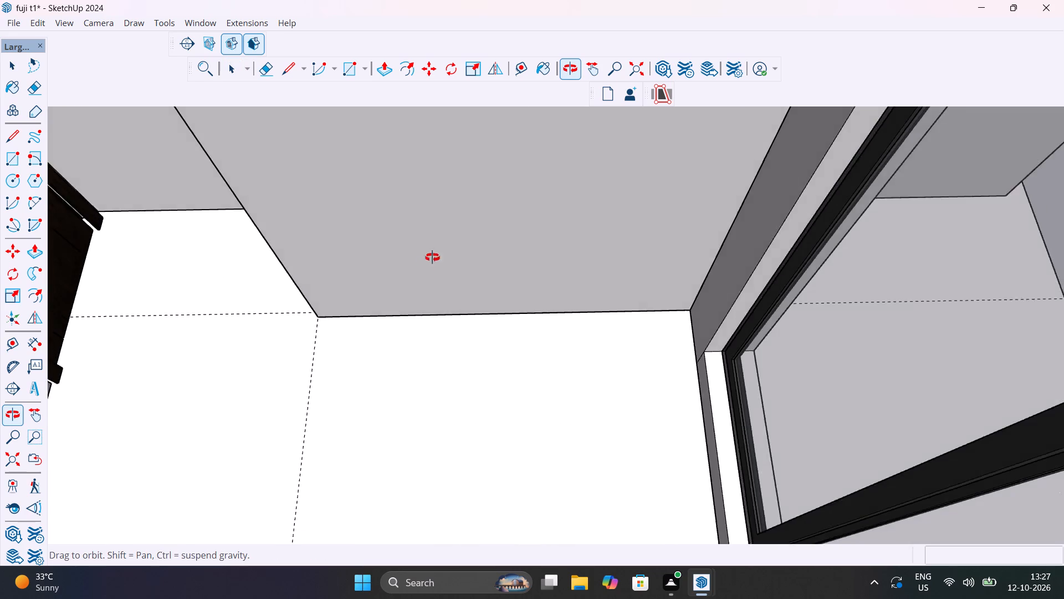
{"action": "middle_click_drag", "start_coordinate": [432, 257], "coordinate": [575, 245]}
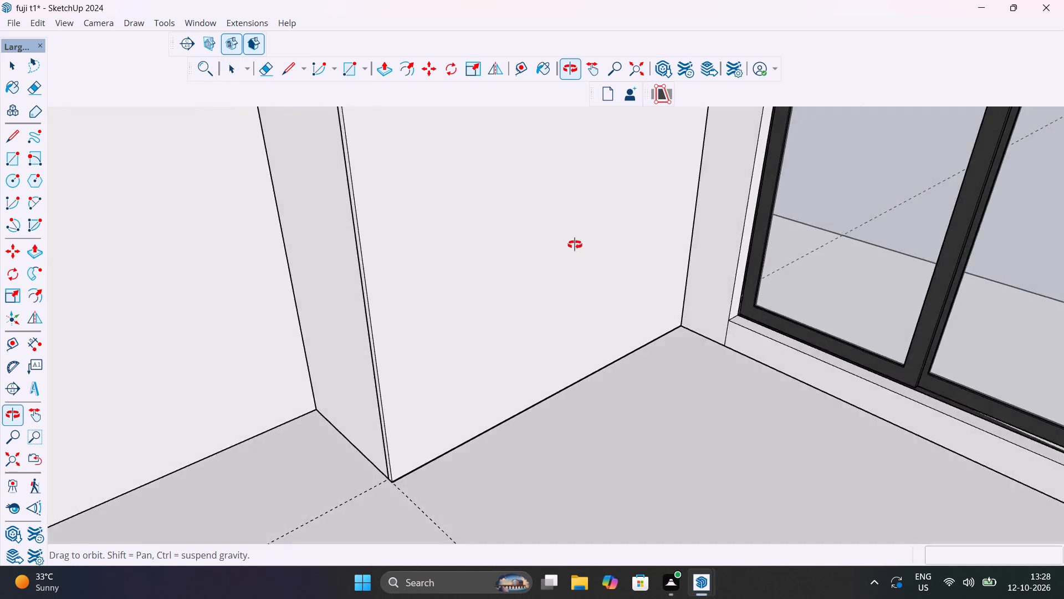
{"action": "middle_click_drag", "start_coordinate": [575, 245], "coordinate": [268, 432]}
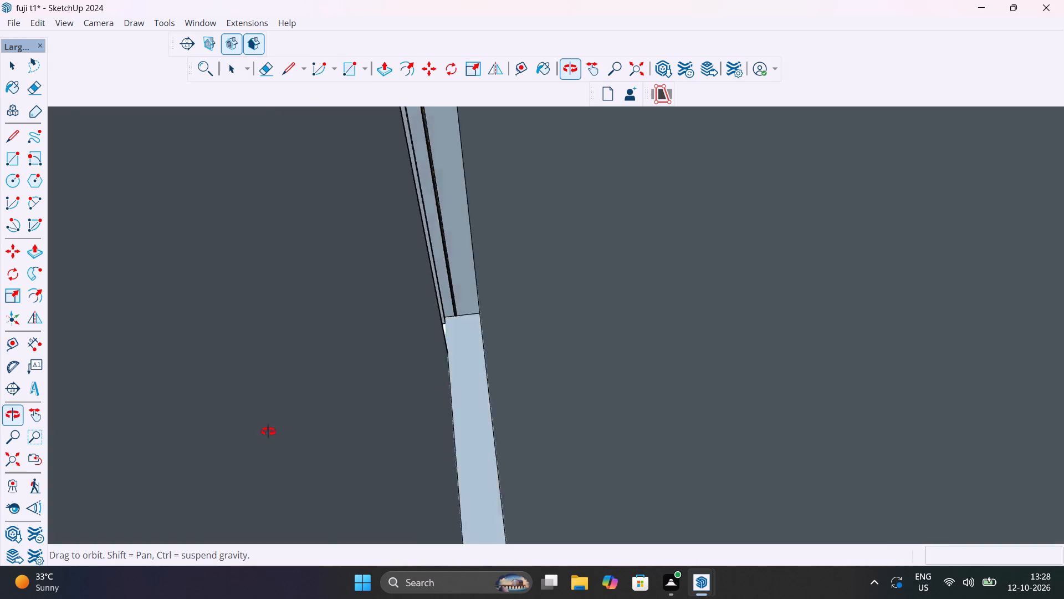
{"action": "middle_click_drag", "start_coordinate": [268, 432], "coordinate": [323, 430]}
{"action": "scroll", "coordinate": [436, 408], "scroll_direction": "down", "scroll_amount": 20}
{"action": "scroll", "coordinate": [436, 408], "scroll_direction": "down", "scroll_amount": 3}
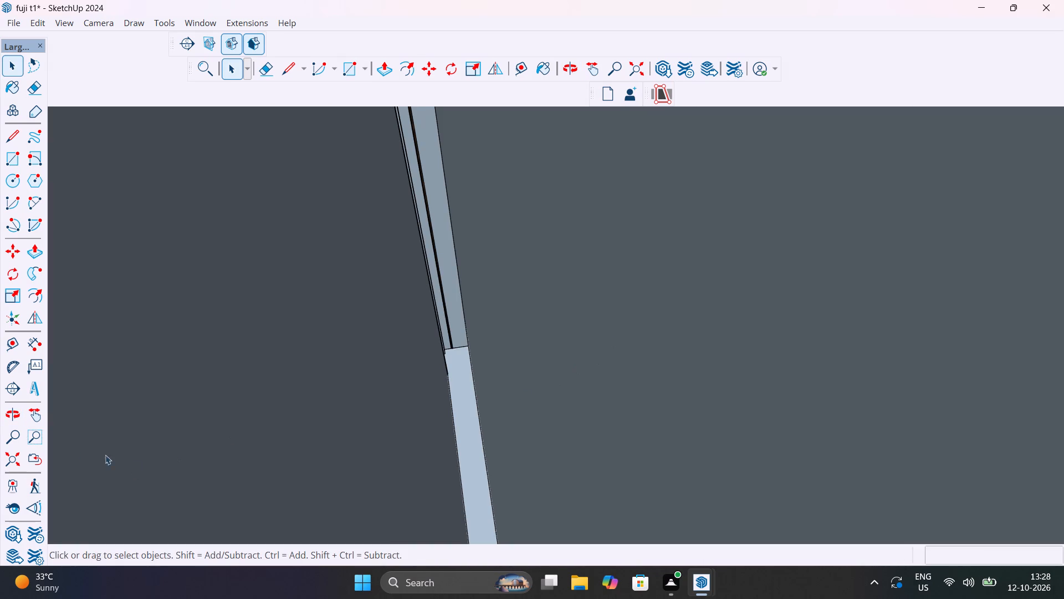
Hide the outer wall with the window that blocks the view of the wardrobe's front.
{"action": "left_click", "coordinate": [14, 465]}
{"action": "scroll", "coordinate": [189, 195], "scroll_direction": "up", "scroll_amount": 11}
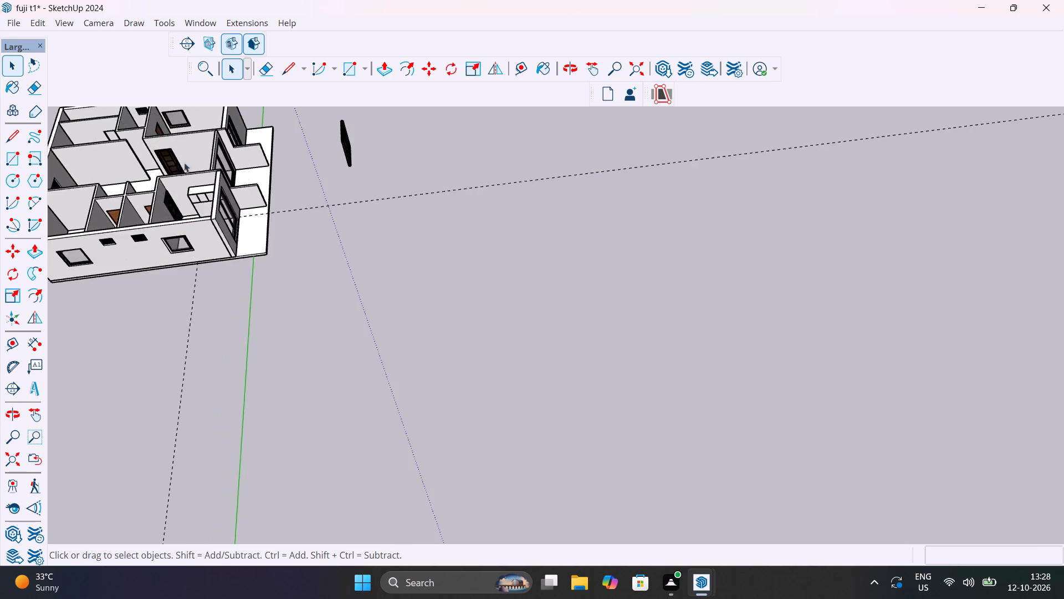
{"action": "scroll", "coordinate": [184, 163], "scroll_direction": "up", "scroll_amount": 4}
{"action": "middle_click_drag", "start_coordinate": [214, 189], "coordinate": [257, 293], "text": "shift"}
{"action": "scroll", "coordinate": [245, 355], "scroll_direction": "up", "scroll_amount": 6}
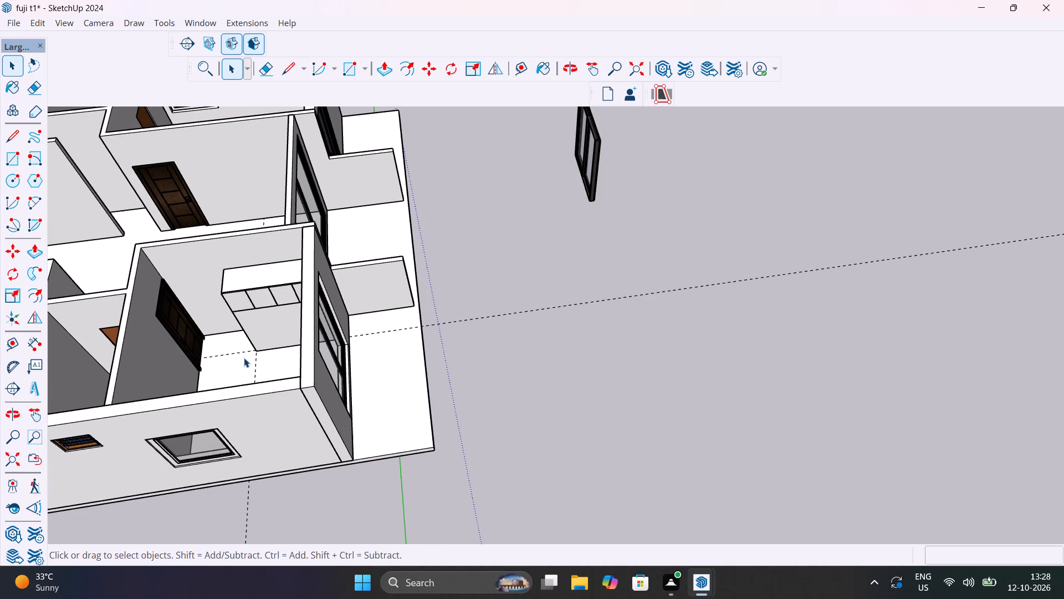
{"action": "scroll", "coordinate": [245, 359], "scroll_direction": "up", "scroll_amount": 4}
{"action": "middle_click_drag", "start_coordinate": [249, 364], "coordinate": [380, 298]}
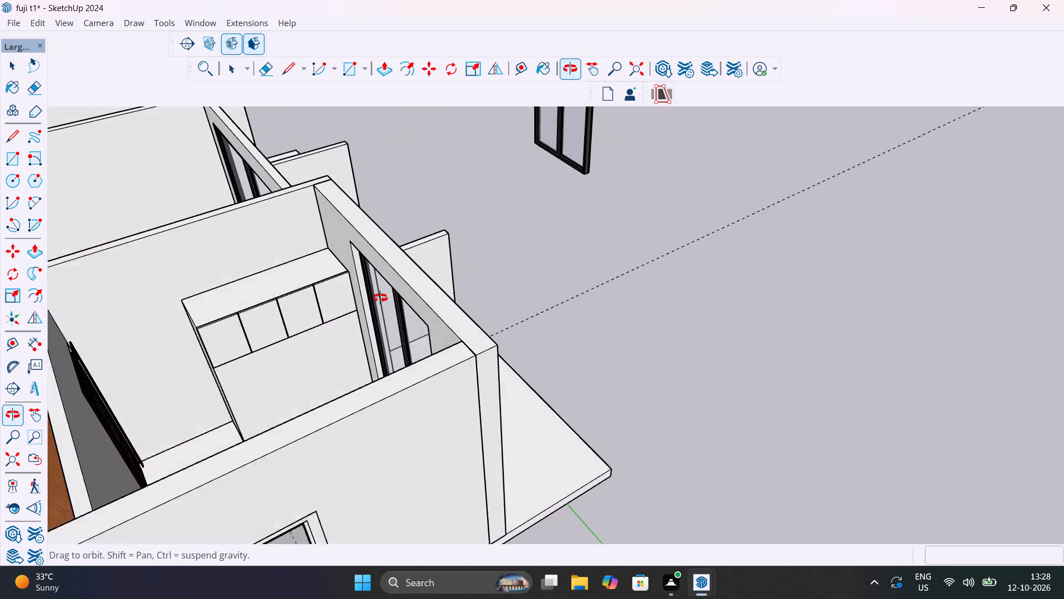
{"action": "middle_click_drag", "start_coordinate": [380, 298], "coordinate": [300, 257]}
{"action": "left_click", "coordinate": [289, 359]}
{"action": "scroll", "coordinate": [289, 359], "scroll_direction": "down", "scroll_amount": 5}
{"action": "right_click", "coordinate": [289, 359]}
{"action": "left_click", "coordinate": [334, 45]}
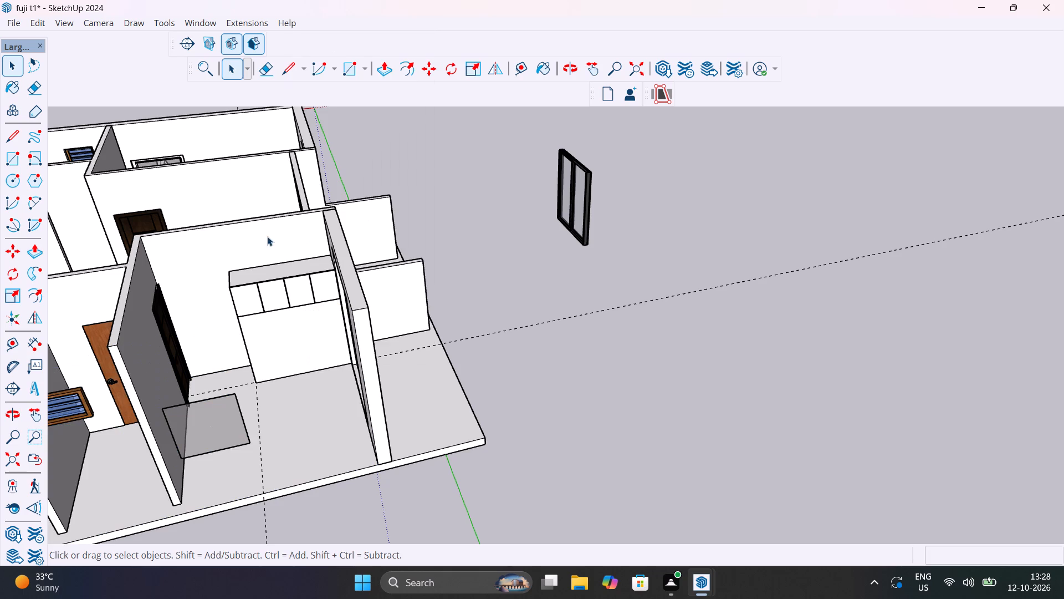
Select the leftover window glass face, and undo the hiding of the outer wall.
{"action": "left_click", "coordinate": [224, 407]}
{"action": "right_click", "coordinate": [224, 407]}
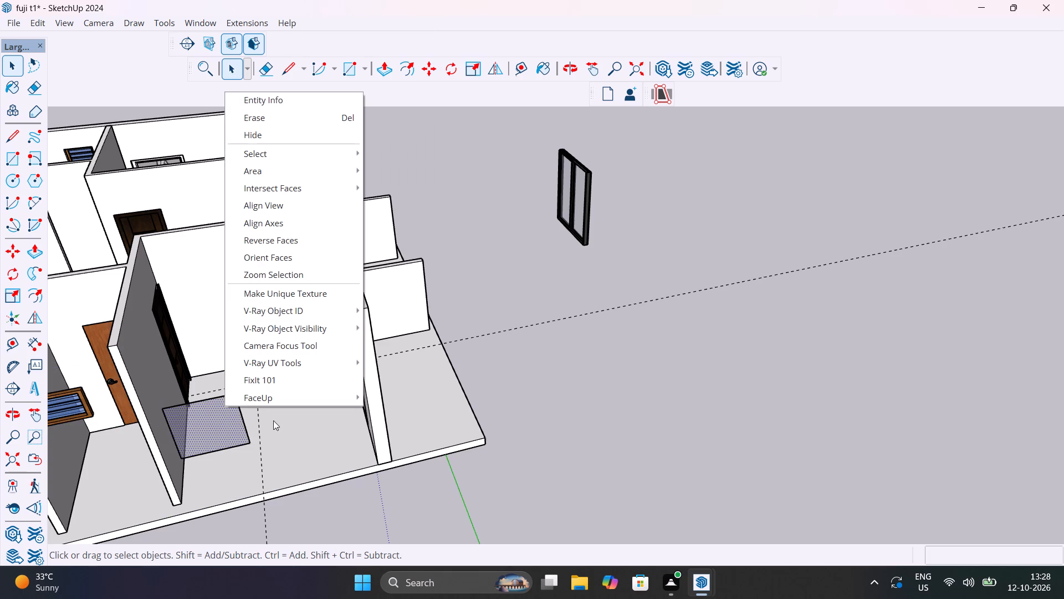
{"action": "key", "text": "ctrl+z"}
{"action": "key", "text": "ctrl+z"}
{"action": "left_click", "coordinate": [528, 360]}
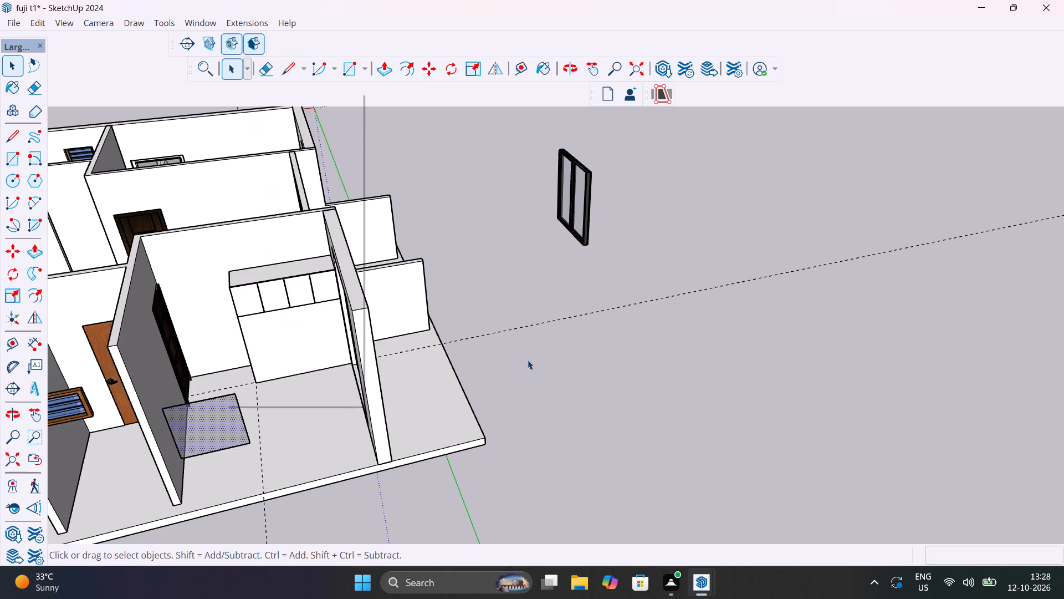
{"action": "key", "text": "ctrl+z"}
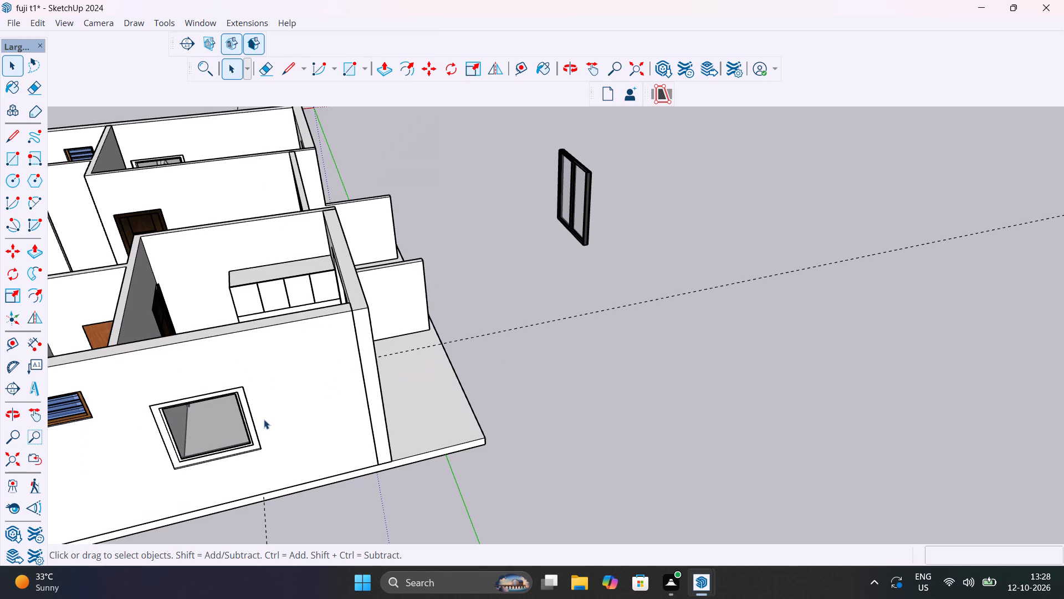
Group the outer wall together with the glass face of the window in the wardrobe room.
{"action": "left_click", "coordinate": [268, 413]}
{"action": "scroll", "coordinate": [267, 412], "scroll_direction": "down", "scroll_amount": 5}
{"action": "middle_click_drag", "start_coordinate": [263, 412], "coordinate": [318, 316]}
{"action": "scroll", "coordinate": [249, 337], "scroll_direction": "up", "scroll_amount": 3}
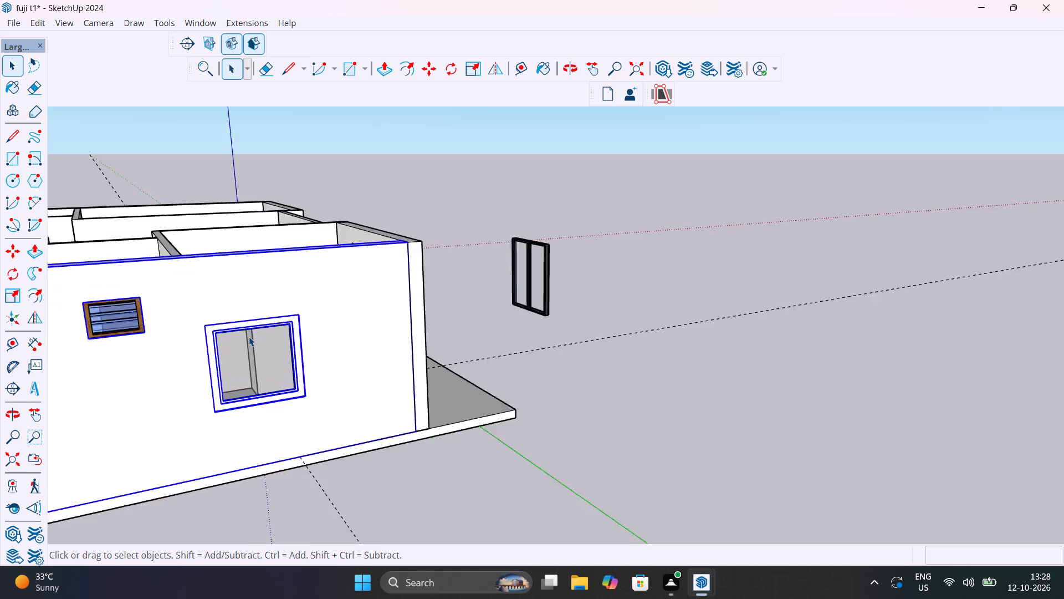
{"action": "scroll", "coordinate": [249, 337], "scroll_direction": "up", "scroll_amount": 8}
{"action": "left_click", "coordinate": [282, 360], "text": "shift"}
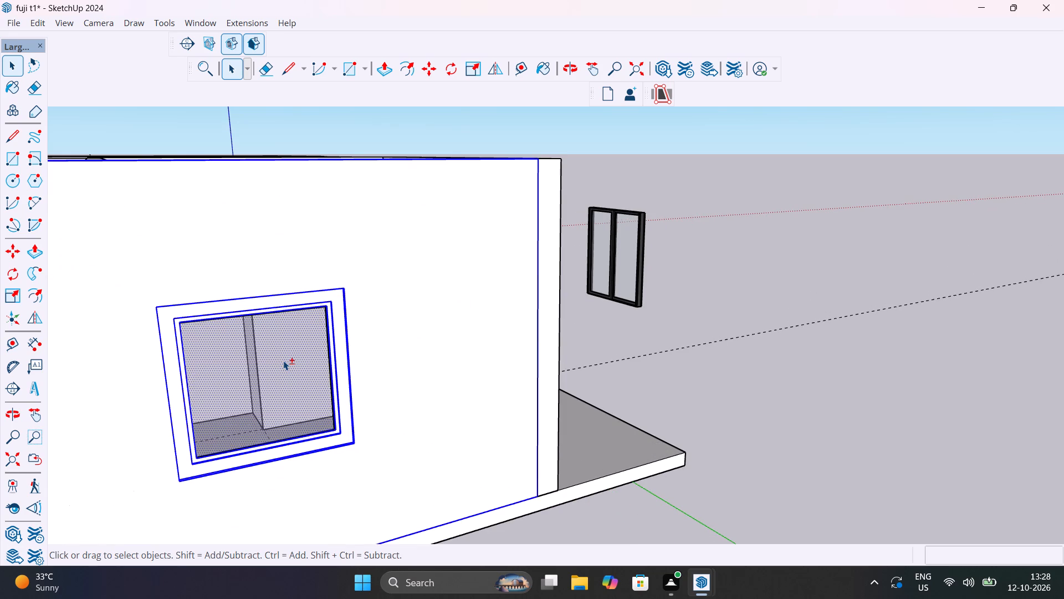
{"action": "double_click", "coordinate": [283, 361], "text": "shift"}
{"action": "left_click", "coordinate": [283, 361], "text": "shift"}
{"action": "left_click", "coordinate": [290, 368], "text": "shift"}
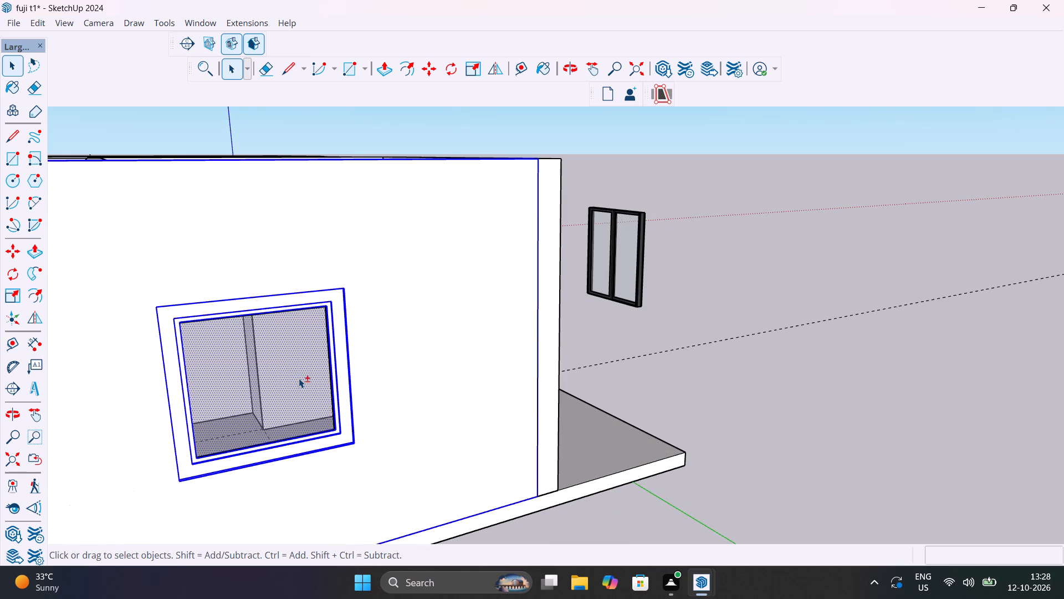
{"action": "right_click", "coordinate": [299, 378]}
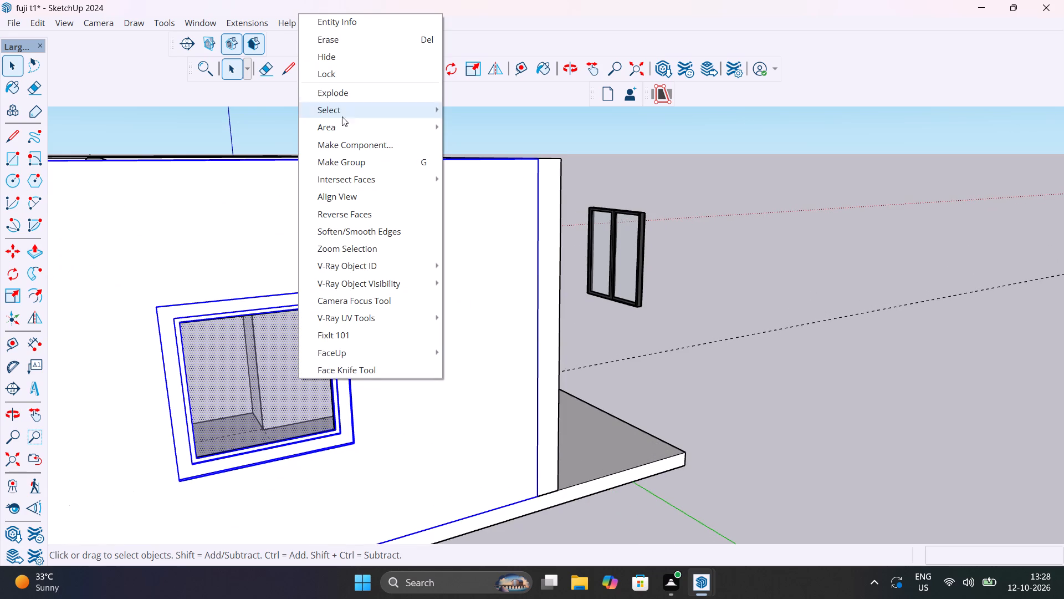
{"action": "left_click", "coordinate": [357, 163]}
{"action": "left_click", "coordinate": [715, 378]}
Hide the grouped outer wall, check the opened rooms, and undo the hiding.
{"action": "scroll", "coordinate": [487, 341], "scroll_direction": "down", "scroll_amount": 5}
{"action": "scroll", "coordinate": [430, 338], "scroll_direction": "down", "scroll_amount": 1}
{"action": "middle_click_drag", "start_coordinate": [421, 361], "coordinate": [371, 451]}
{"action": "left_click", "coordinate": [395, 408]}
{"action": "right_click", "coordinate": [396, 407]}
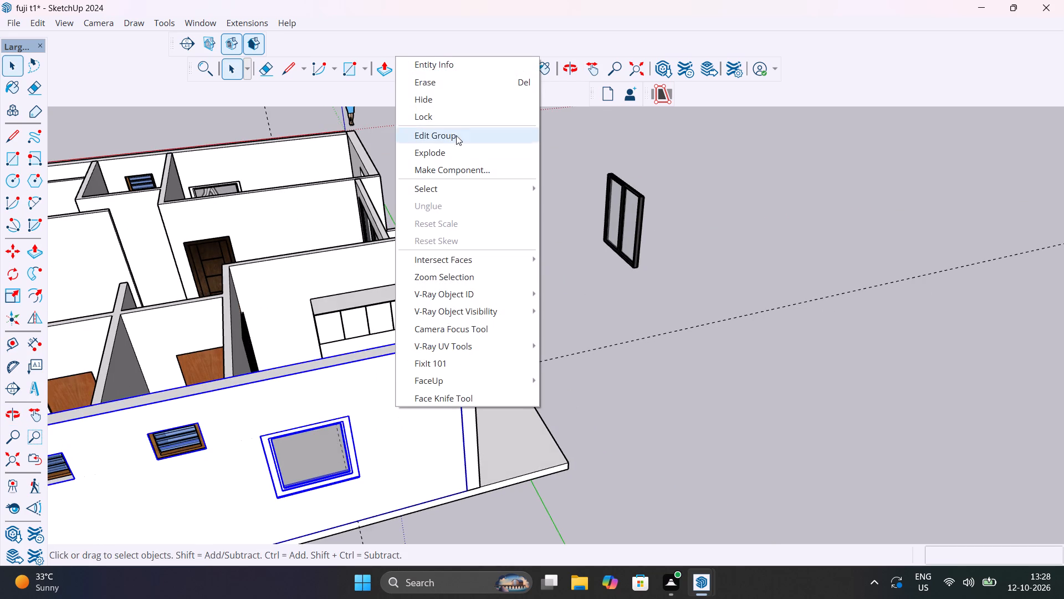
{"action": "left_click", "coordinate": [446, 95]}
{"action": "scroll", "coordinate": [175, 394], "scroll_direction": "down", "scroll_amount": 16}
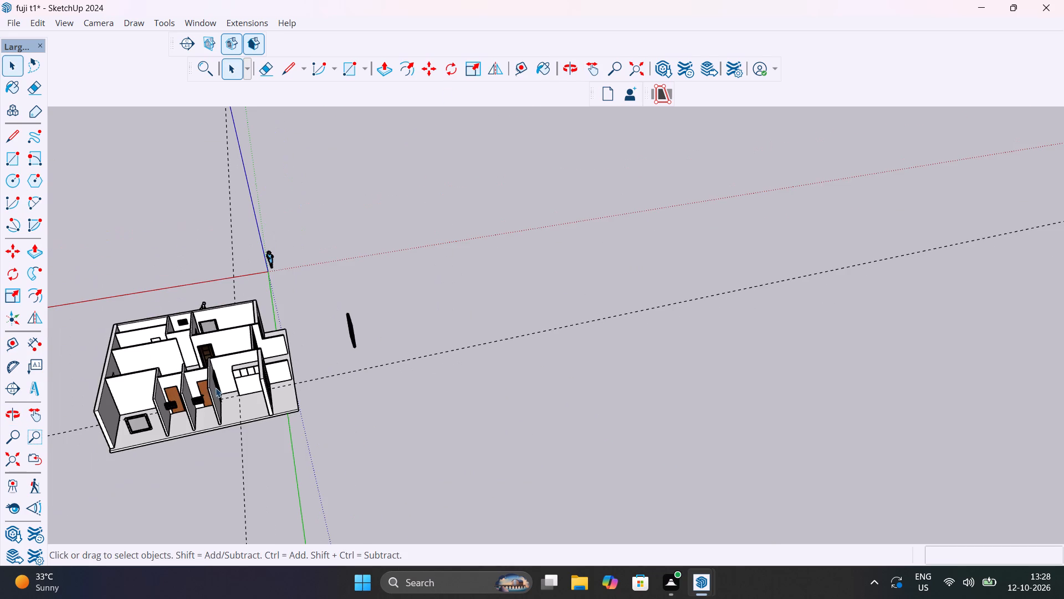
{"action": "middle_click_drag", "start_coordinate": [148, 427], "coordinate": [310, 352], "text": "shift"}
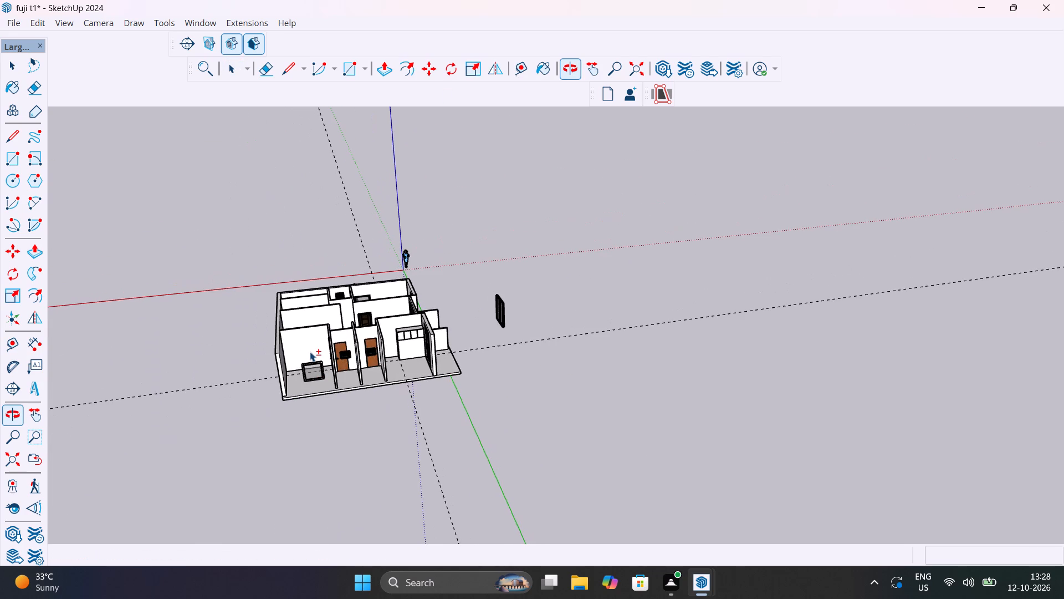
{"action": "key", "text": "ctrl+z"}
Group the outer wall together with the glass face of the window at its far end from the wardrobe room.
{"action": "scroll", "coordinate": [310, 387], "scroll_direction": "up", "scroll_amount": 6}
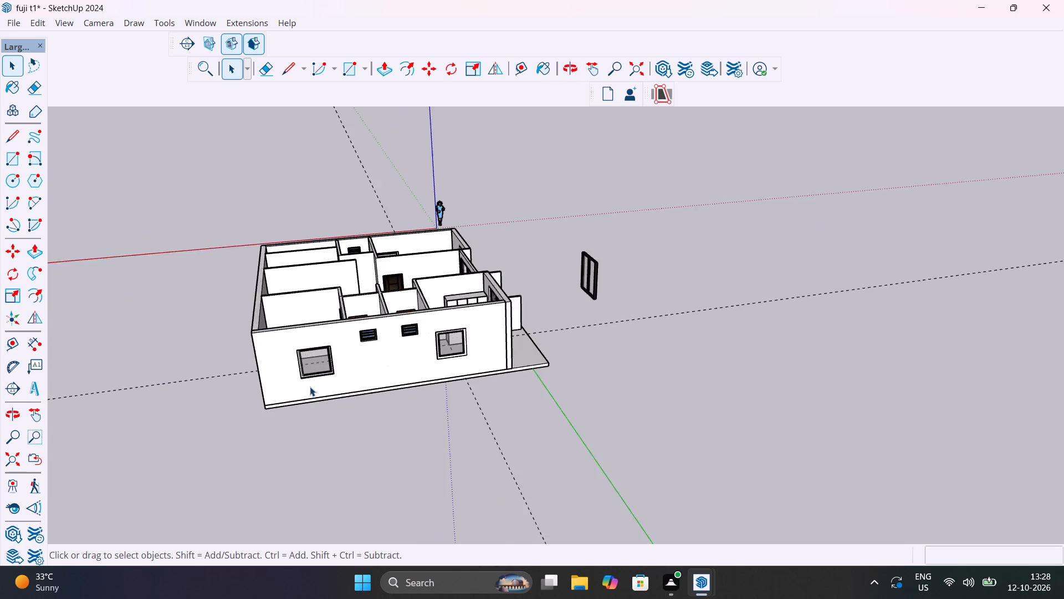
{"action": "scroll", "coordinate": [310, 387], "scroll_direction": "up", "scroll_amount": 4}
{"action": "left_click", "coordinate": [284, 353]}
{"action": "scroll", "coordinate": [330, 354], "scroll_direction": "up", "scroll_amount": 10}
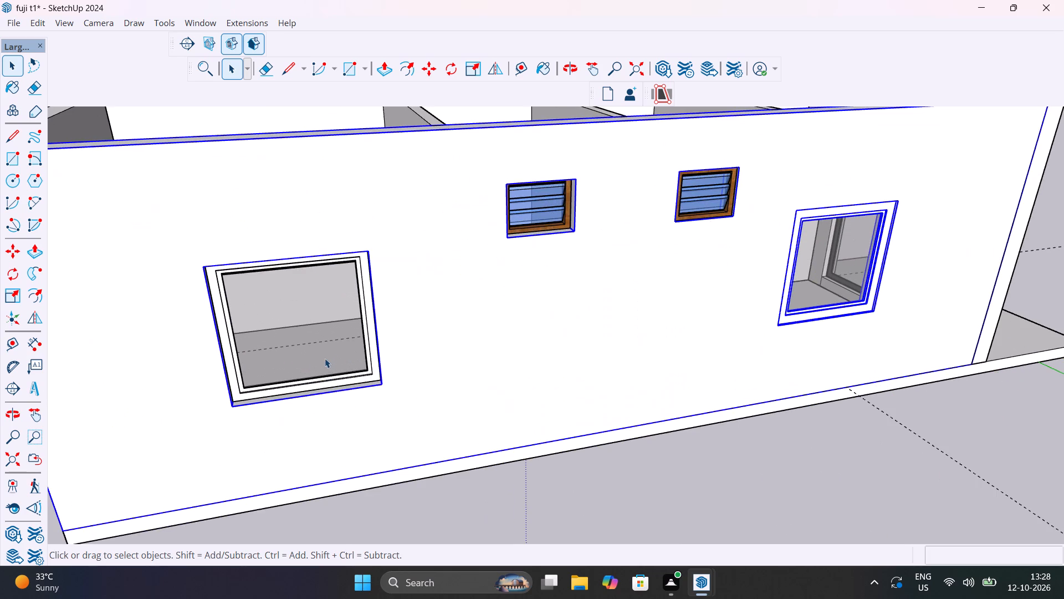
{"action": "left_click", "coordinate": [326, 348], "text": "shift"}
{"action": "double_click", "coordinate": [325, 347], "text": "shift"}
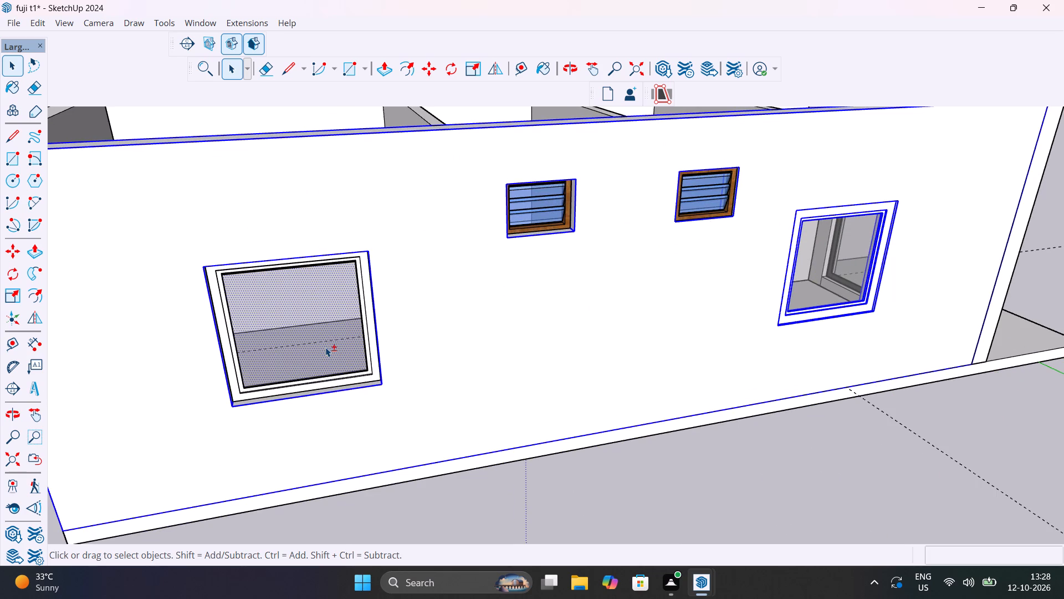
{"action": "left_click", "coordinate": [324, 347], "text": "shift"}
{"action": "left_click", "coordinate": [328, 343], "text": "shift"}
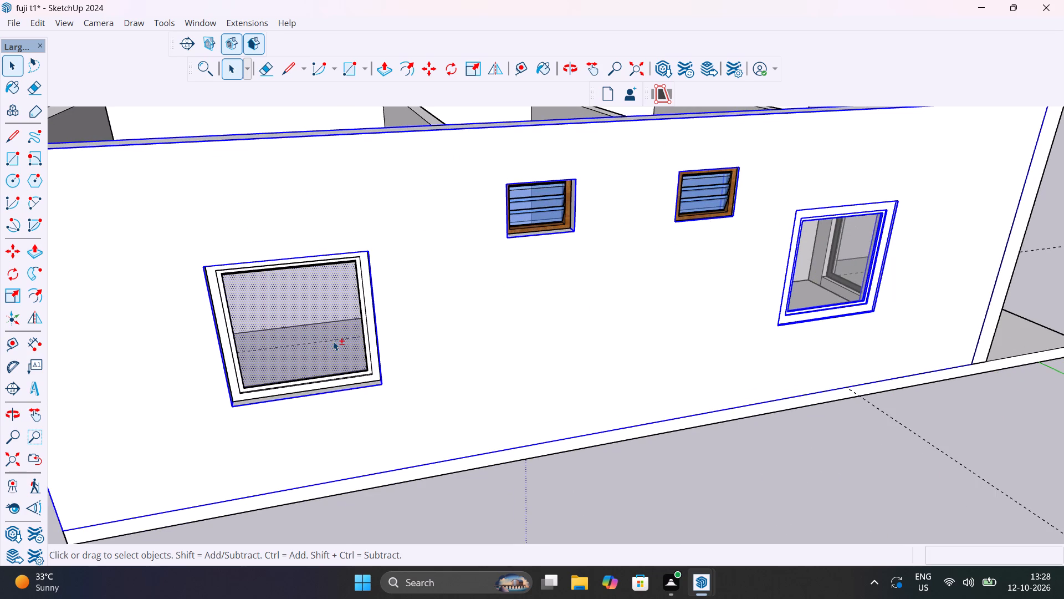
{"action": "right_click", "coordinate": [333, 341], "text": "shift"}
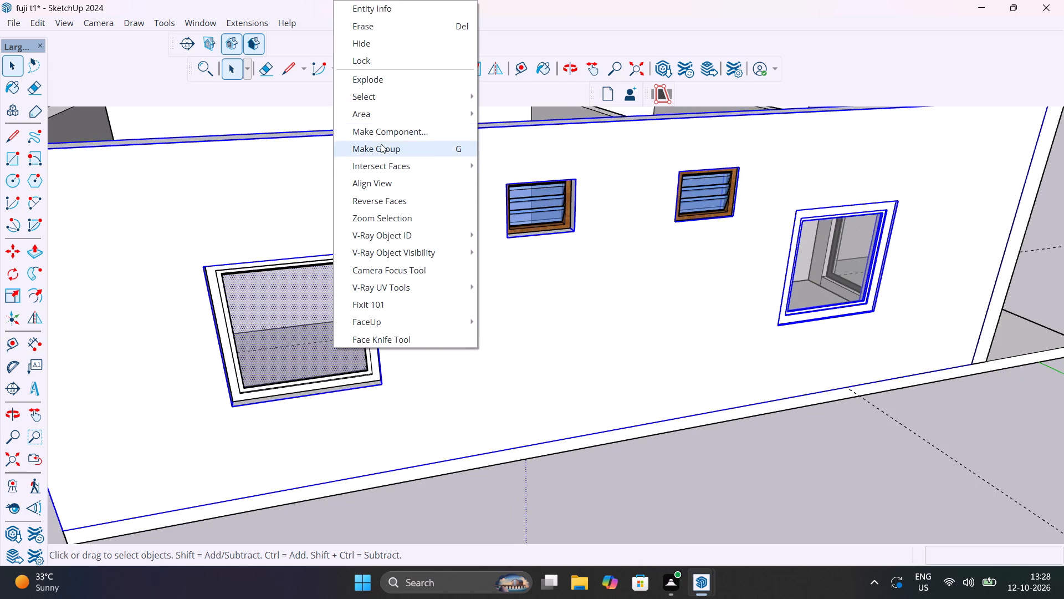
{"action": "left_click", "coordinate": [381, 144]}
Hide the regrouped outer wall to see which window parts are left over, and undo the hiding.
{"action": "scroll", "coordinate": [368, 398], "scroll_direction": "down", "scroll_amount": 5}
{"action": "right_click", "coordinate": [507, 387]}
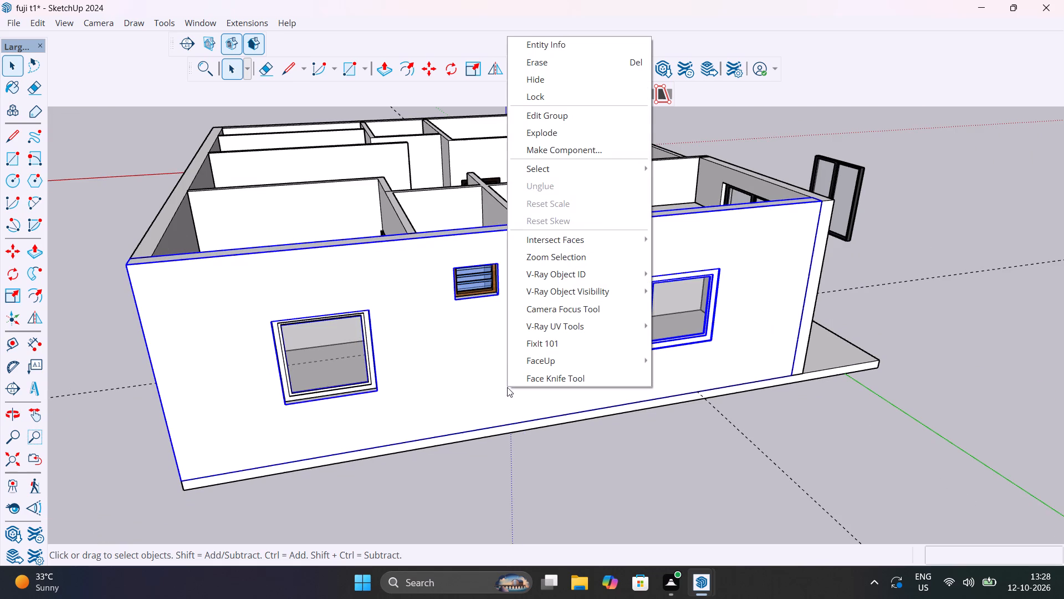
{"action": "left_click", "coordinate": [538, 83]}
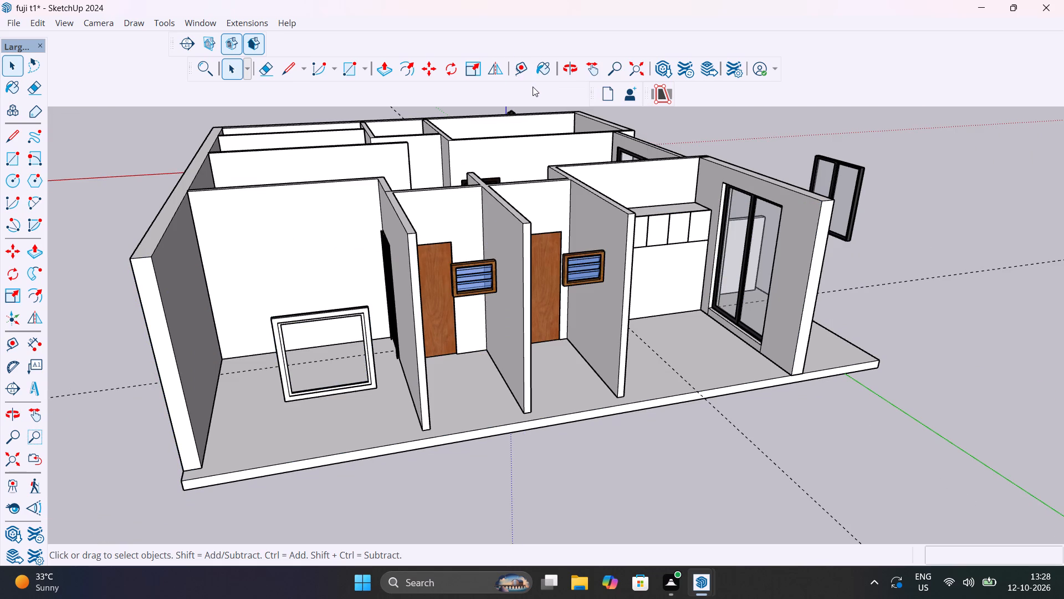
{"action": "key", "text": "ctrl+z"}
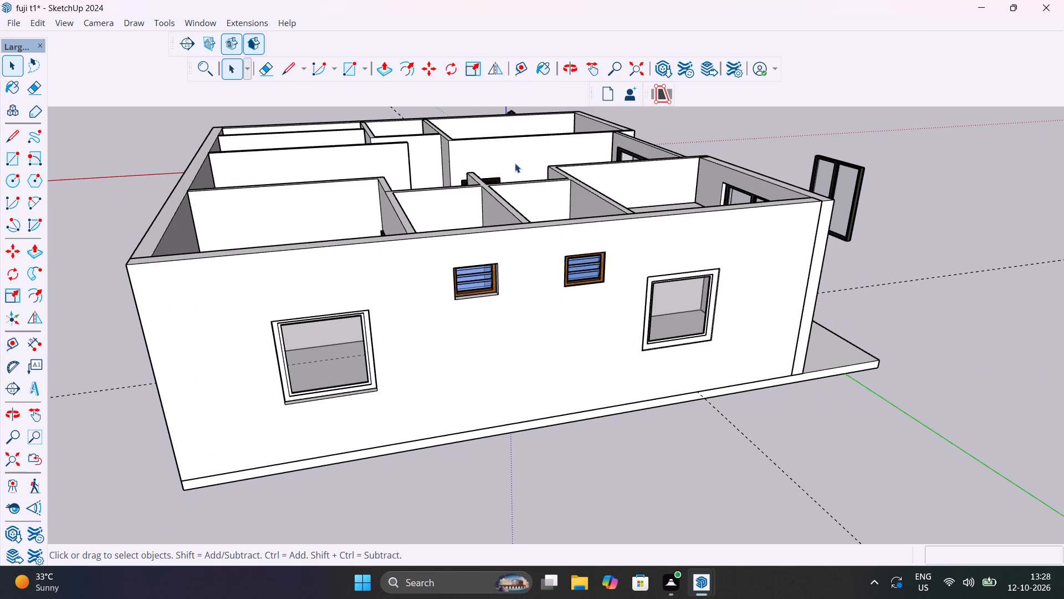
Group the outer wall together with the frame face of the window at its far end from the wardrobe room.
{"action": "left_click", "coordinate": [430, 310]}
{"action": "scroll", "coordinate": [393, 333], "scroll_direction": "up", "scroll_amount": 9}
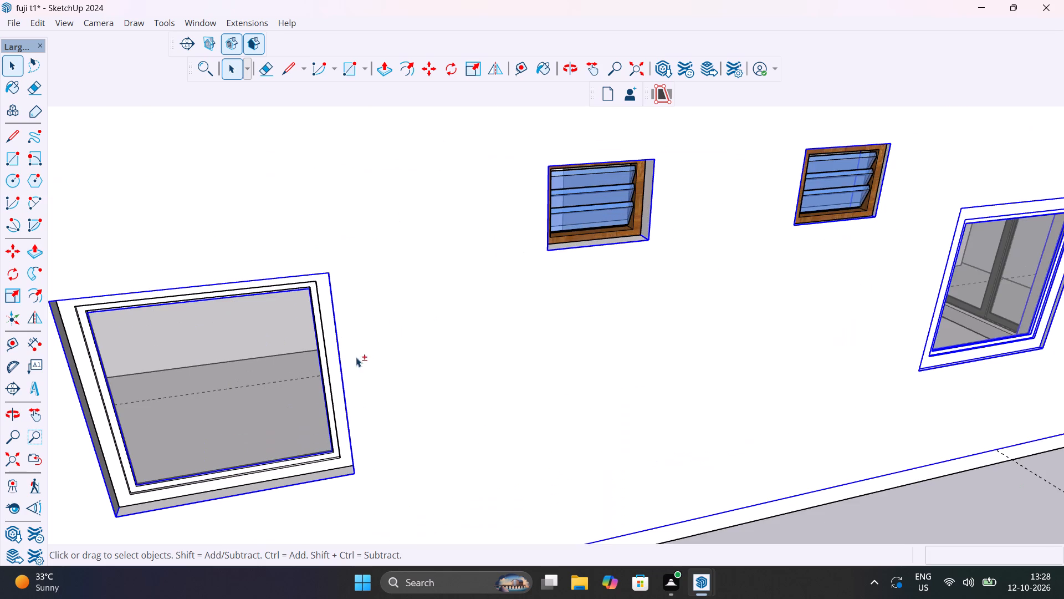
{"action": "left_click", "coordinate": [334, 372], "text": "shift"}
{"action": "left_click", "coordinate": [328, 388], "text": "shift"}
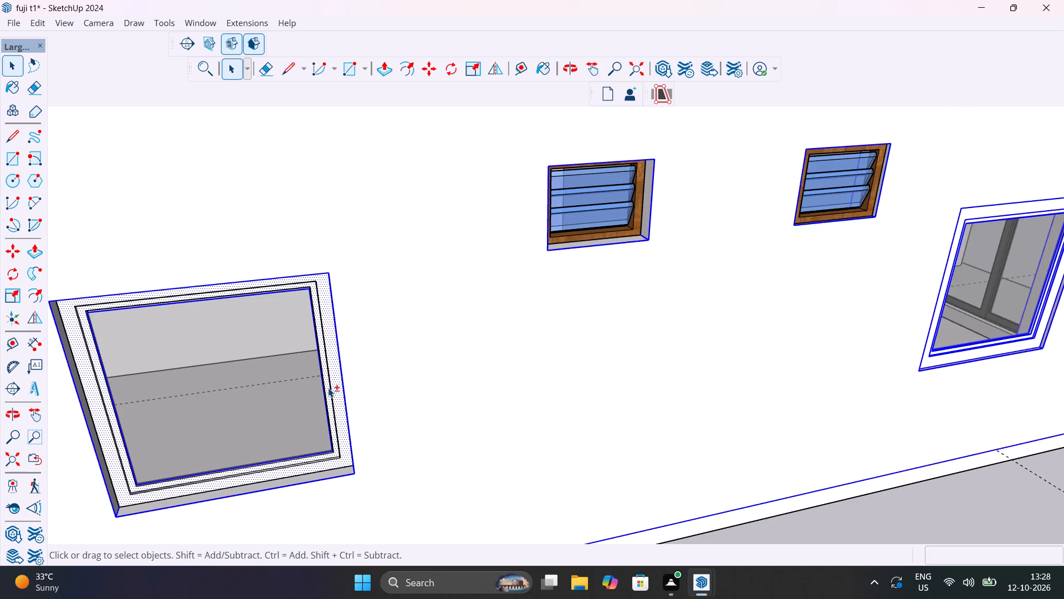
{"action": "right_click", "coordinate": [328, 388], "text": "shift"}
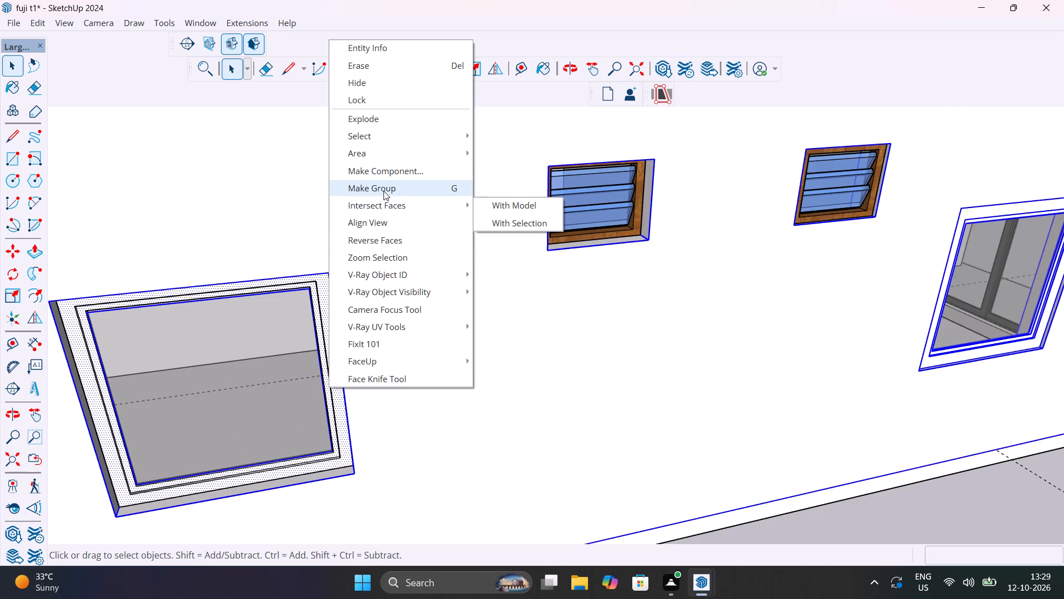
{"action": "left_click", "coordinate": [383, 191], "text": "shift"}
{"action": "scroll", "coordinate": [388, 288], "scroll_direction": "down", "scroll_amount": 13}
{"action": "left_click_drag", "start_coordinate": [603, 432], "coordinate": [607, 437]}
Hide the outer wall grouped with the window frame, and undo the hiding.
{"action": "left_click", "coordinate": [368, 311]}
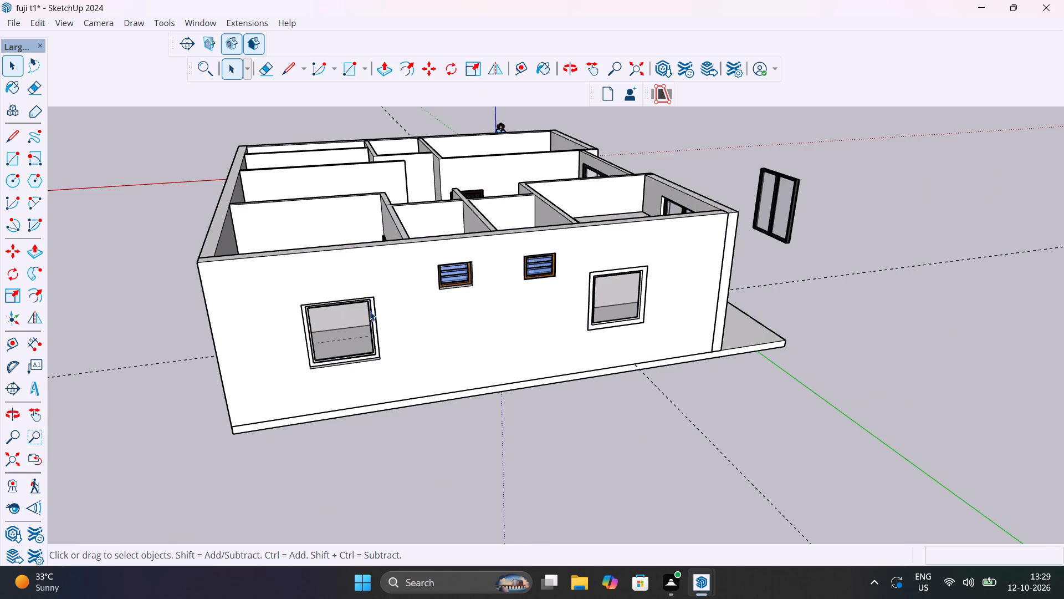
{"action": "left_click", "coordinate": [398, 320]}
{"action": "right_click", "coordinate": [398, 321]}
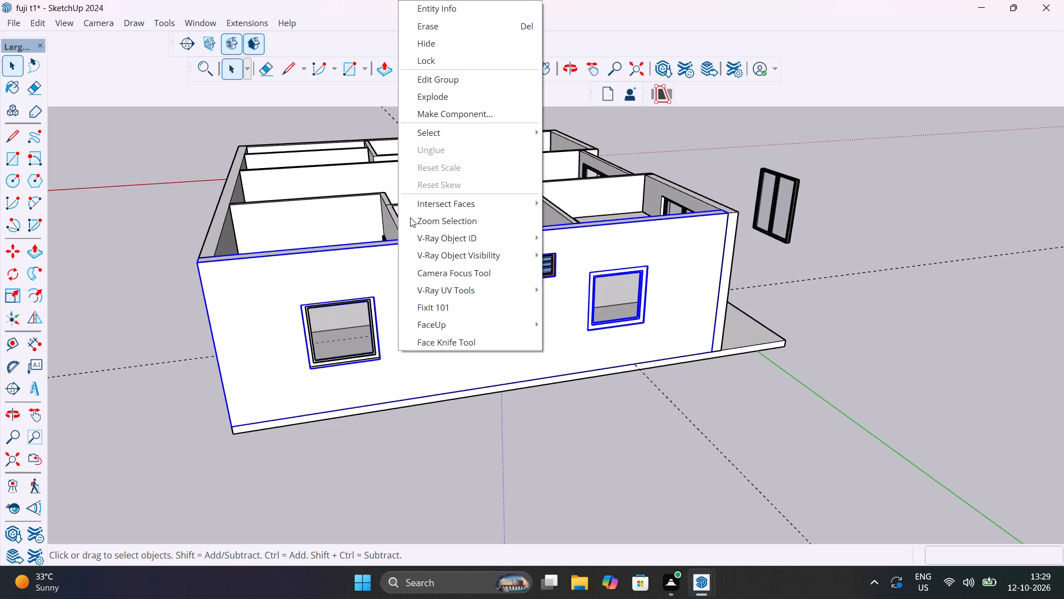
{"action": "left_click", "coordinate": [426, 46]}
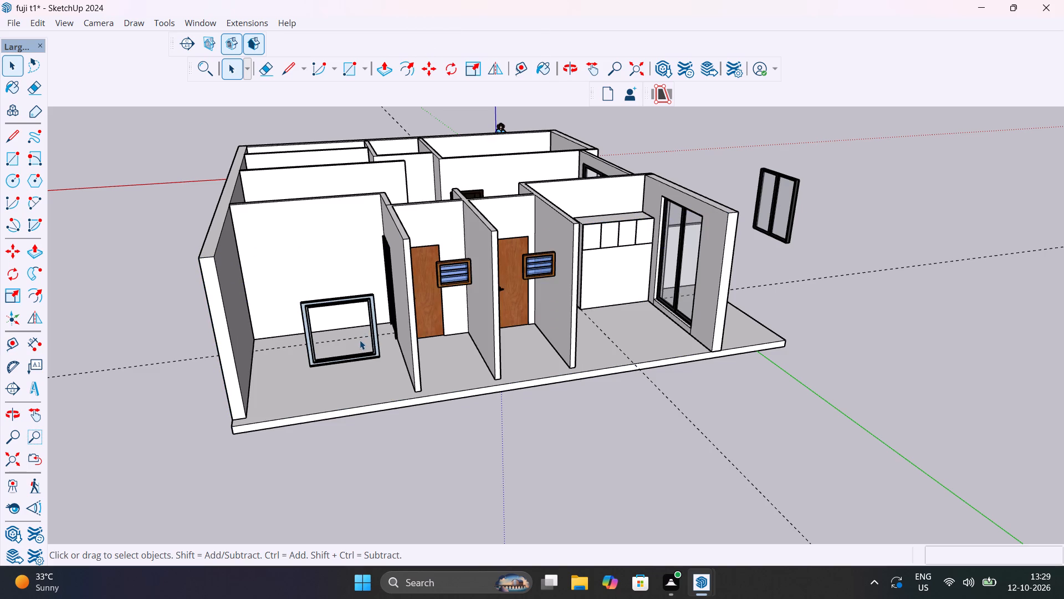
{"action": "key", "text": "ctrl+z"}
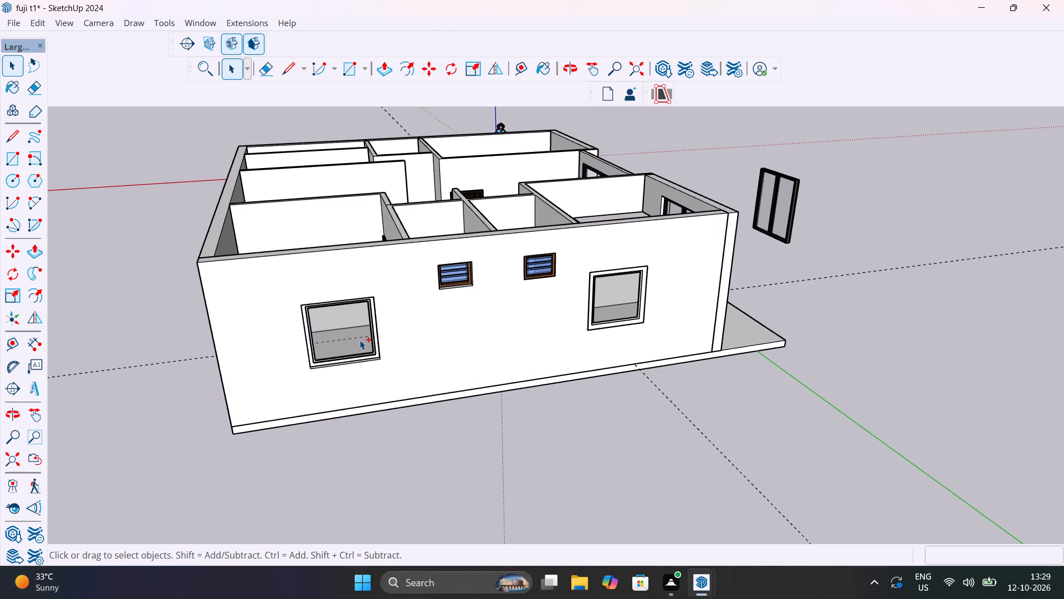
Look into the room with the wardrobe and open the wardrobe's front group for editing.
{"action": "scroll", "coordinate": [545, 354], "scroll_direction": "down", "scroll_amount": 8}
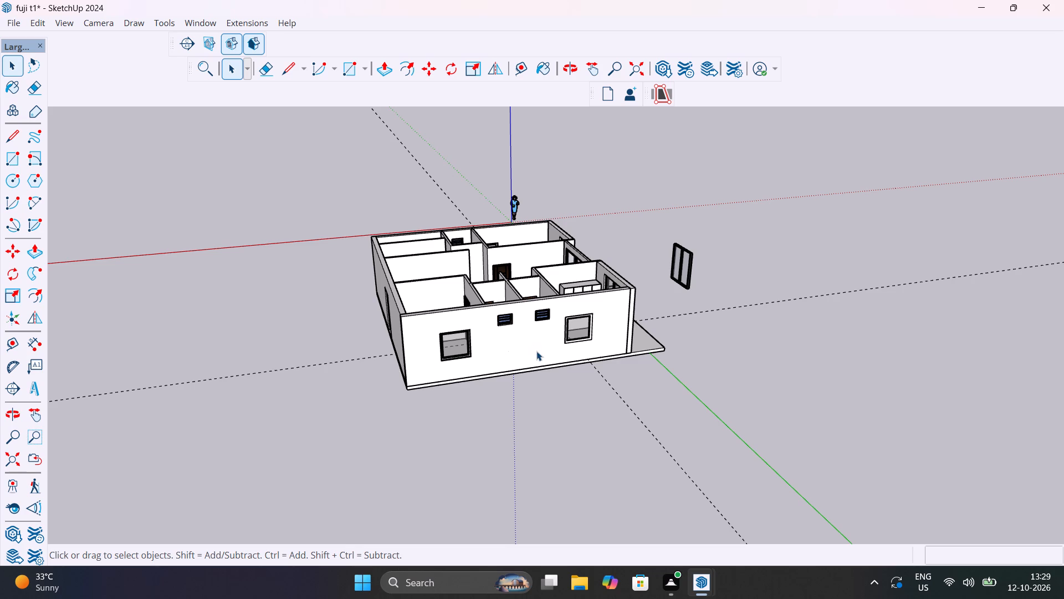
{"action": "scroll", "coordinate": [633, 303], "scroll_direction": "up", "scroll_amount": 12}
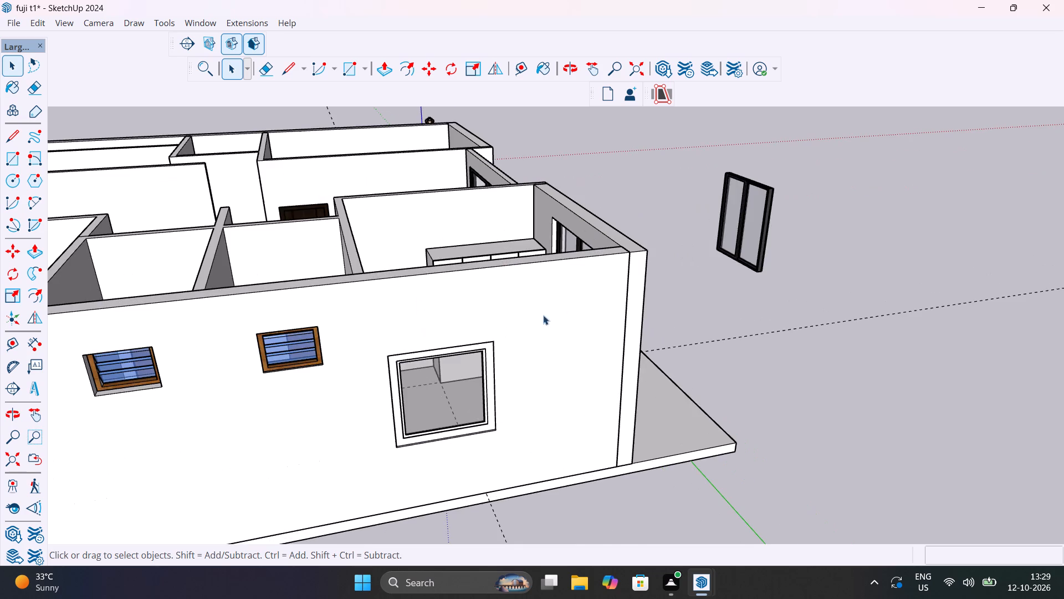
{"action": "middle_click_drag", "start_coordinate": [534, 306], "coordinate": [524, 451]}
{"action": "scroll", "coordinate": [452, 371], "scroll_direction": "up", "scroll_amount": 12}
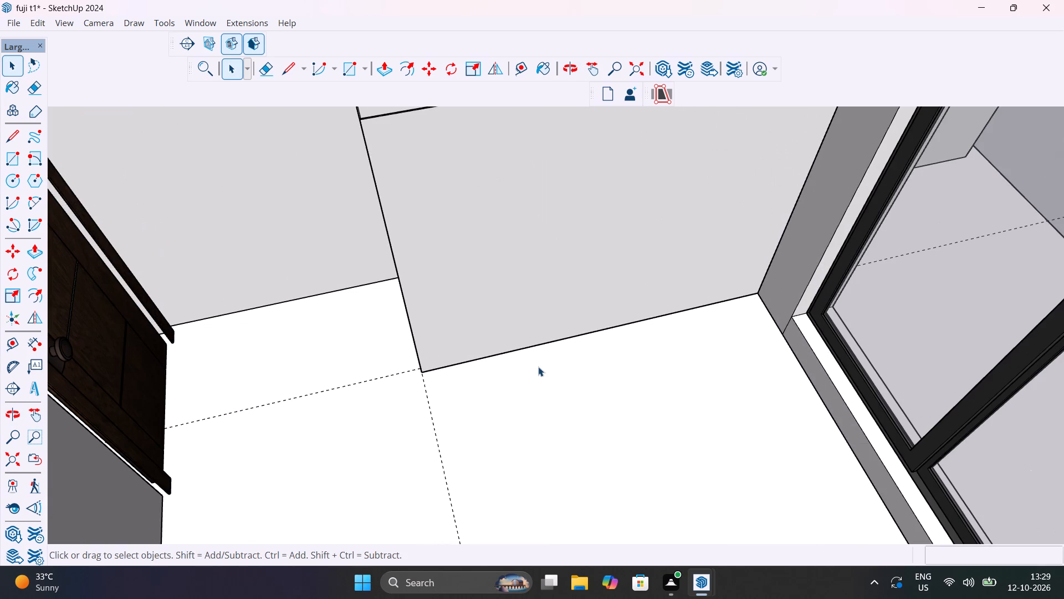
{"action": "middle_click_drag", "start_coordinate": [535, 367], "coordinate": [432, 378], "text": "shift"}
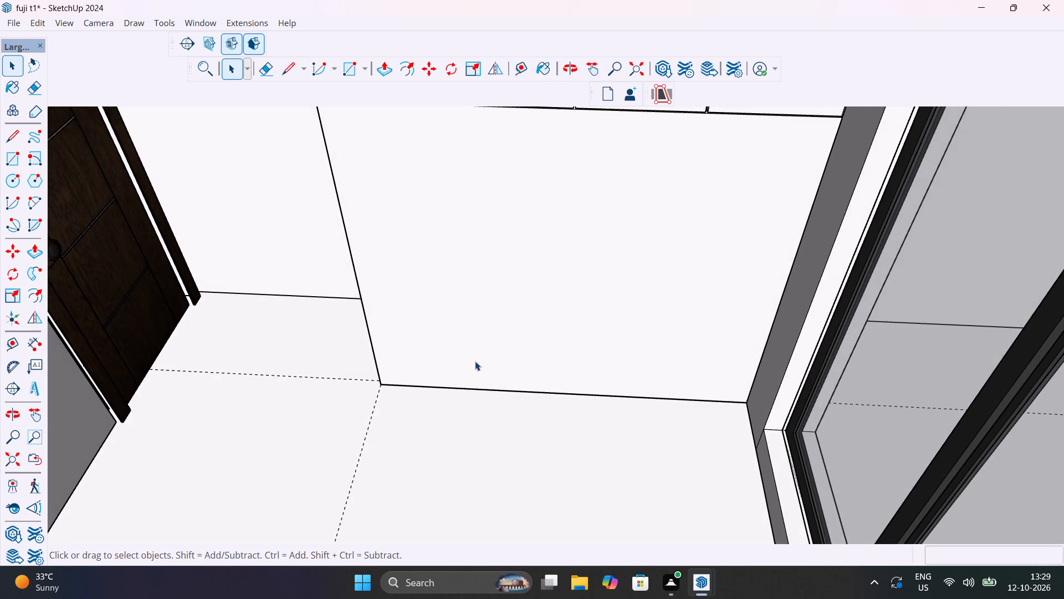
{"action": "scroll", "coordinate": [474, 361], "scroll_direction": "down", "scroll_amount": 5}
{"action": "middle_click_drag", "start_coordinate": [490, 370], "coordinate": [586, 471], "text": "shift"}
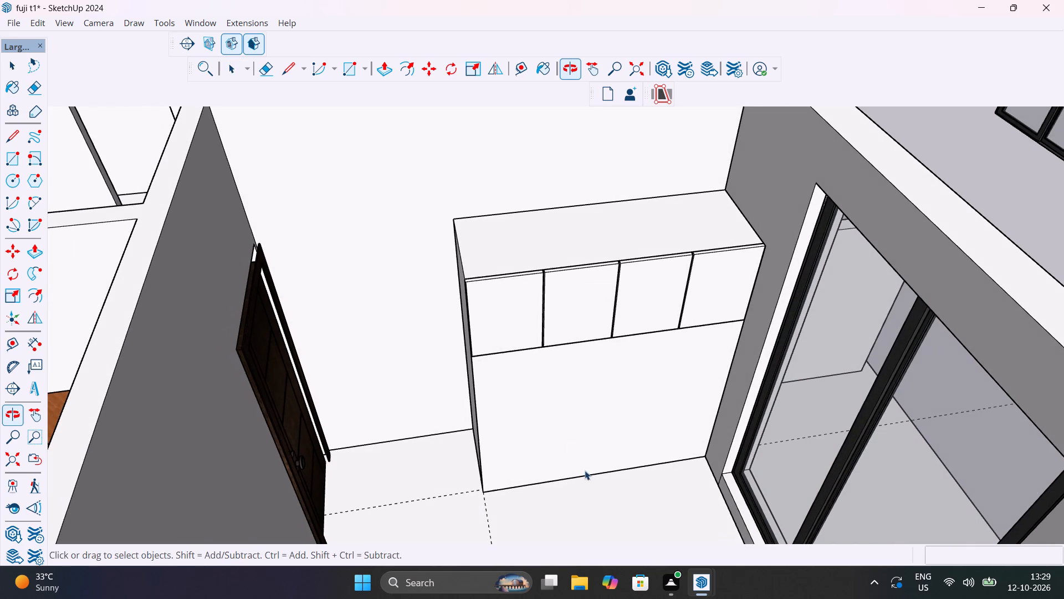
{"action": "left_click", "coordinate": [585, 408]}
{"action": "left_click", "coordinate": [587, 404]}
{"action": "double_click", "coordinate": [587, 404]}
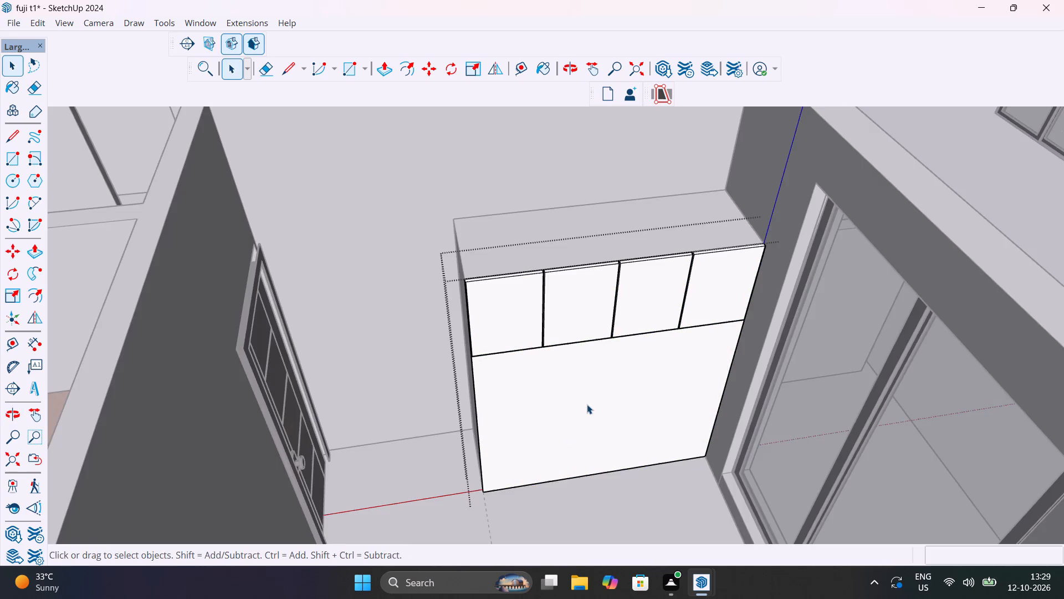
Divide the wardrobe's lower front into three equal shutters by copying its side edge to the opposite side with /3 spacing.
{"action": "scroll", "coordinate": [587, 404], "scroll_direction": "up", "scroll_amount": 5}
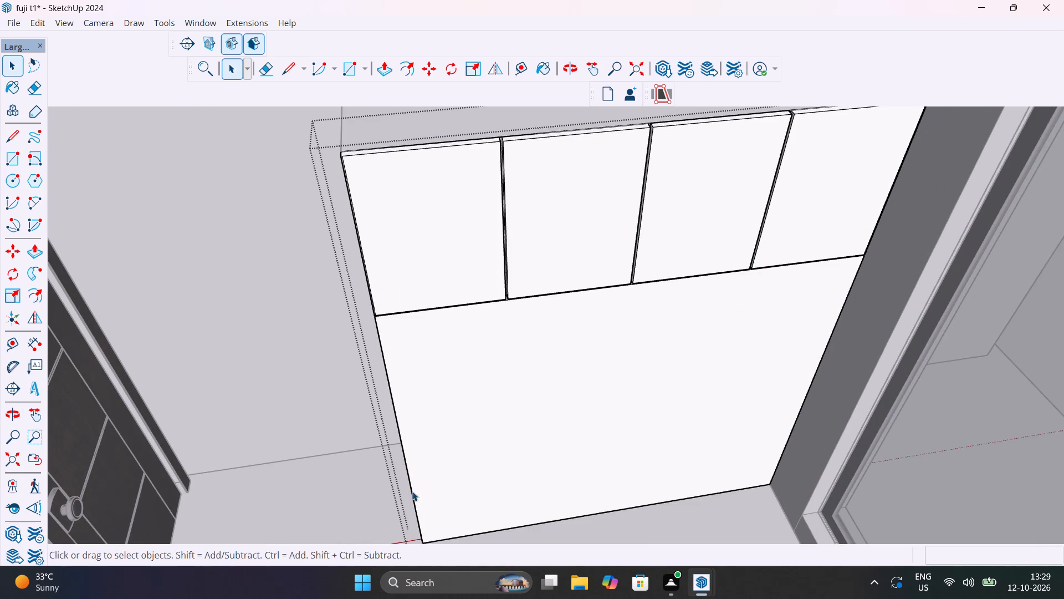
{"action": "left_click", "coordinate": [412, 491]}
{"action": "key", "text": "m"}
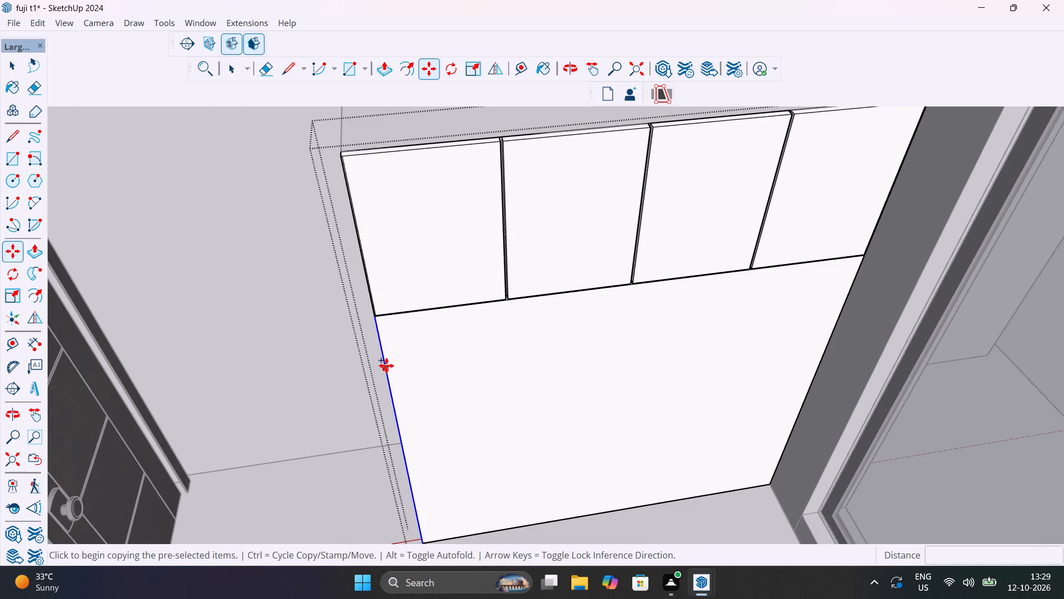
{"action": "left_click", "coordinate": [376, 321]}
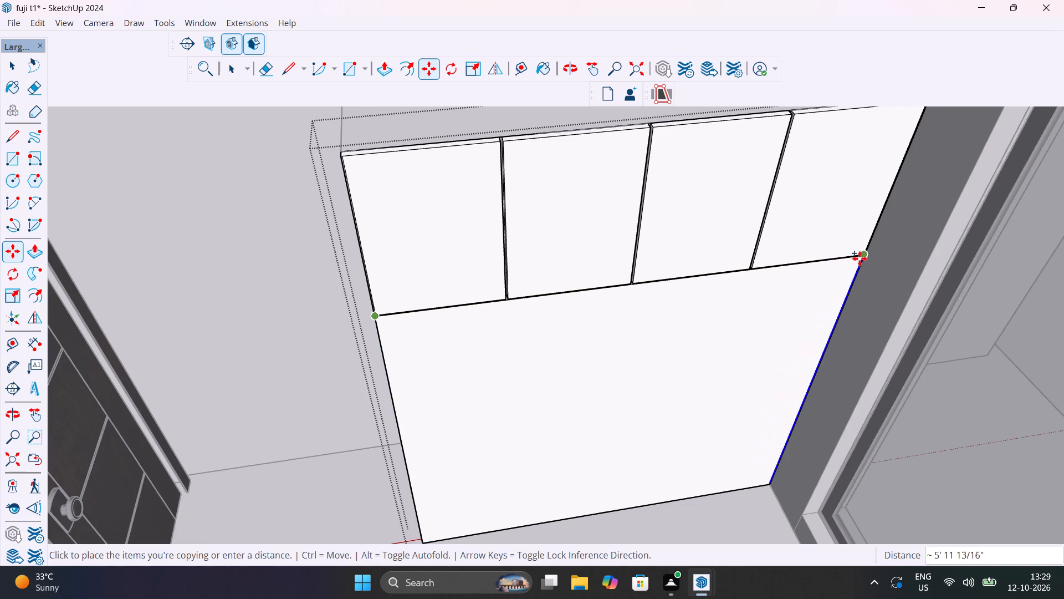
{"action": "left_click", "coordinate": [861, 258]}
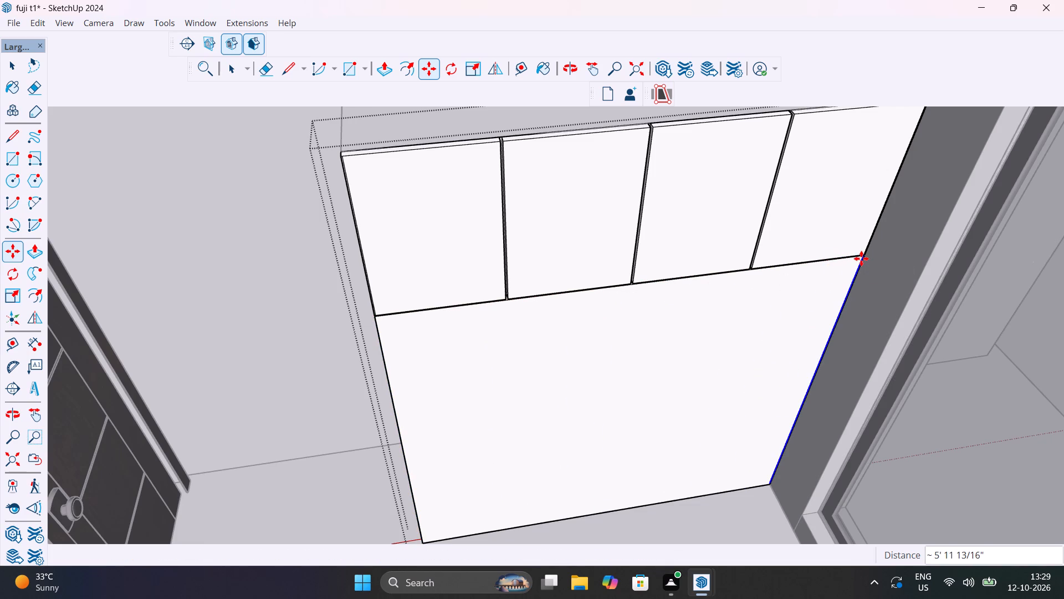
{"action": "type", "text": "3'"}
{"action": "key", "text": "BackSpace"}
{"action": "key", "text": "slash"}
{"action": "key", "text": "Return"}
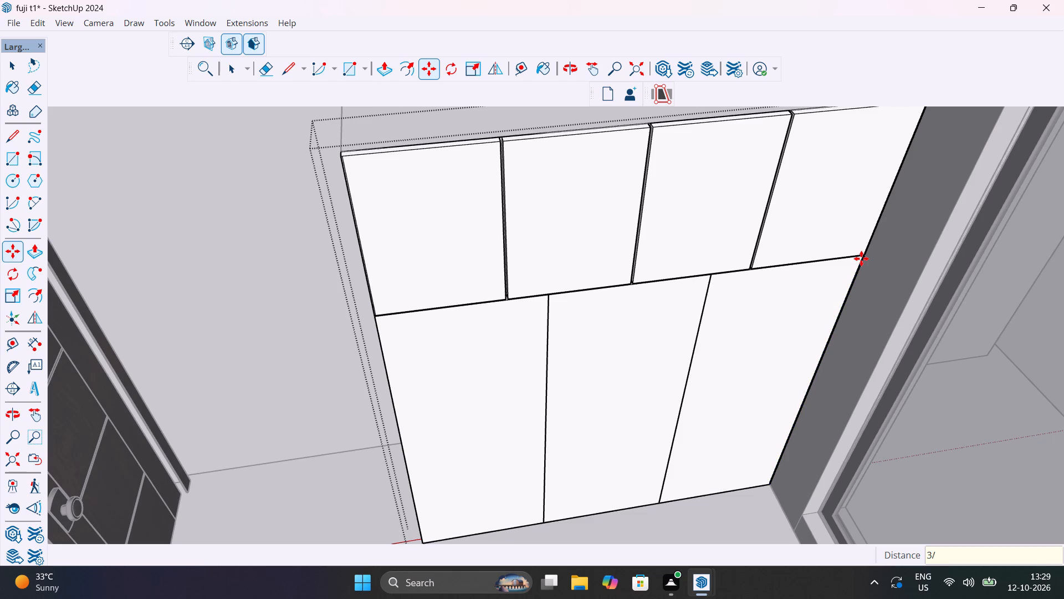
{"action": "scroll", "coordinate": [662, 397], "scroll_direction": "down", "scroll_amount": 6}
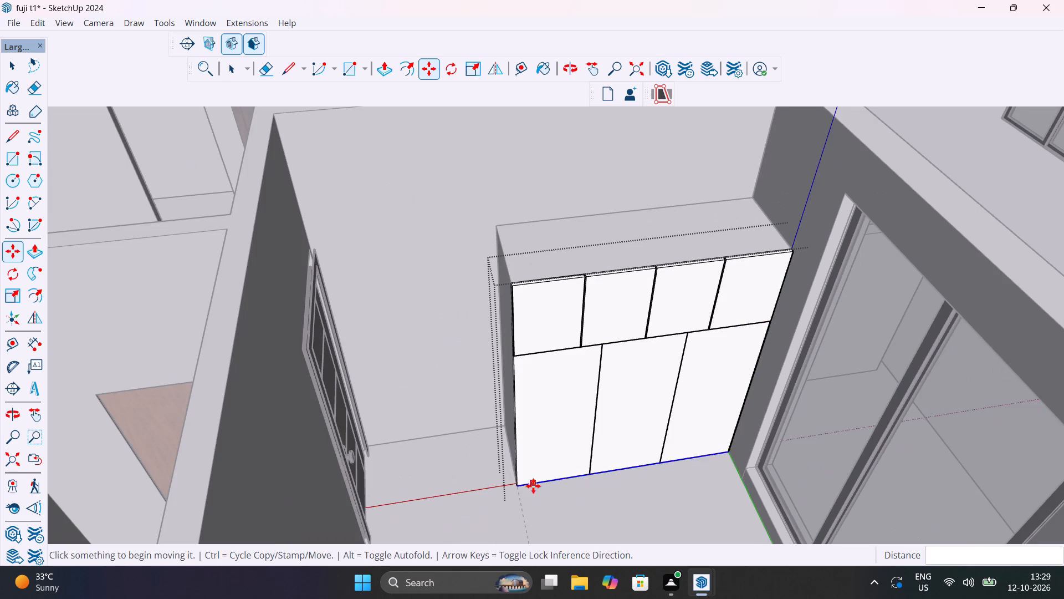
Examine how the lower shutter divisions line up with the grooves between the wardrobe's upper shutters.
{"action": "scroll", "coordinate": [546, 496], "scroll_direction": "up", "scroll_amount": 8}
{"action": "scroll", "coordinate": [451, 498], "scroll_direction": "up", "scroll_amount": 14}
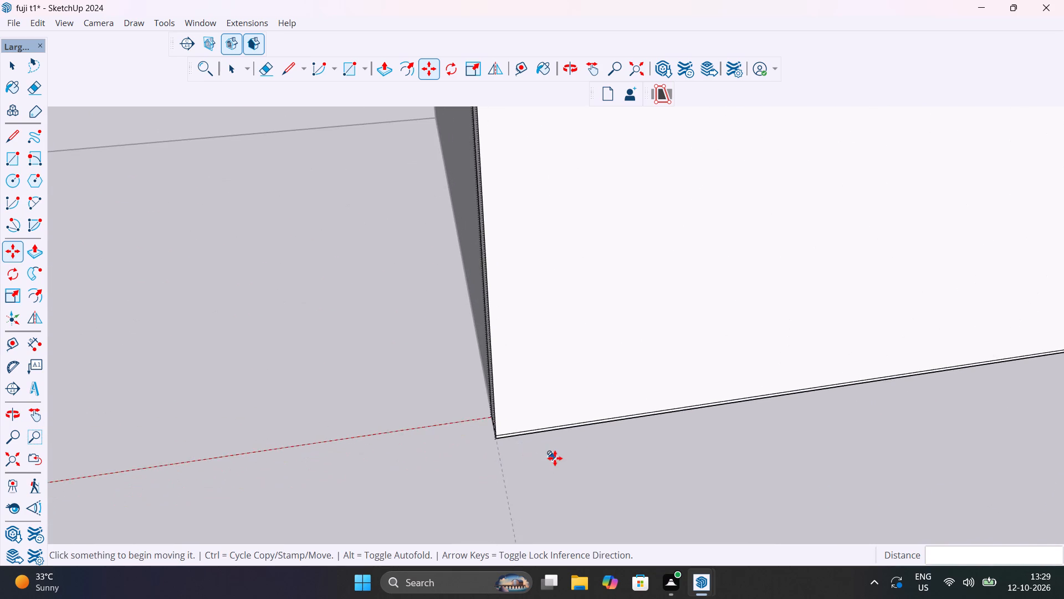
{"action": "scroll", "coordinate": [555, 458], "scroll_direction": "down", "scroll_amount": 20}
{"action": "scroll", "coordinate": [555, 458], "scroll_direction": "down", "scroll_amount": 10}
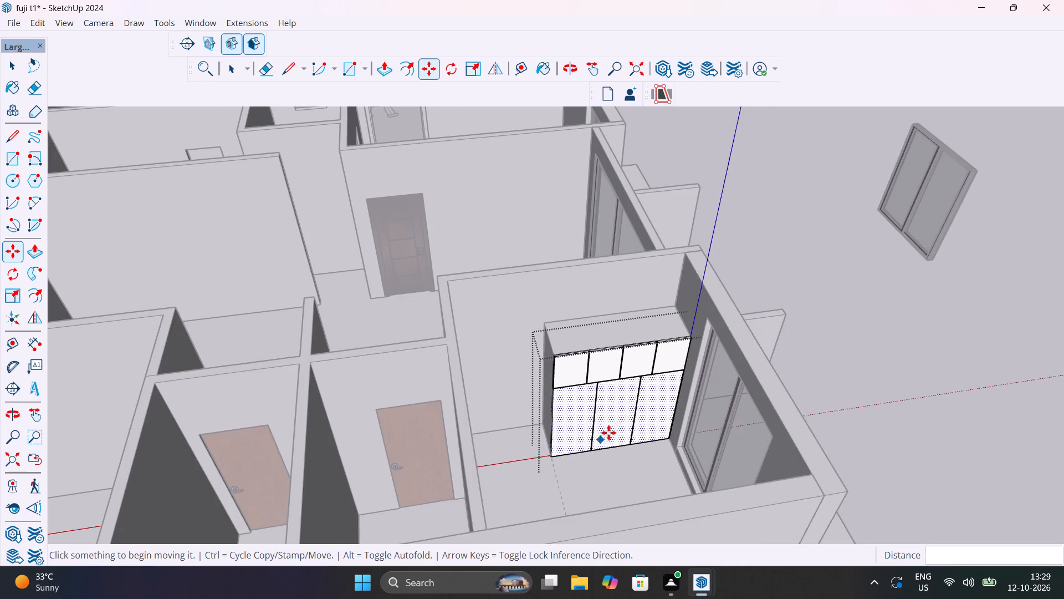
{"action": "scroll", "coordinate": [611, 426], "scroll_direction": "up", "scroll_amount": 4}
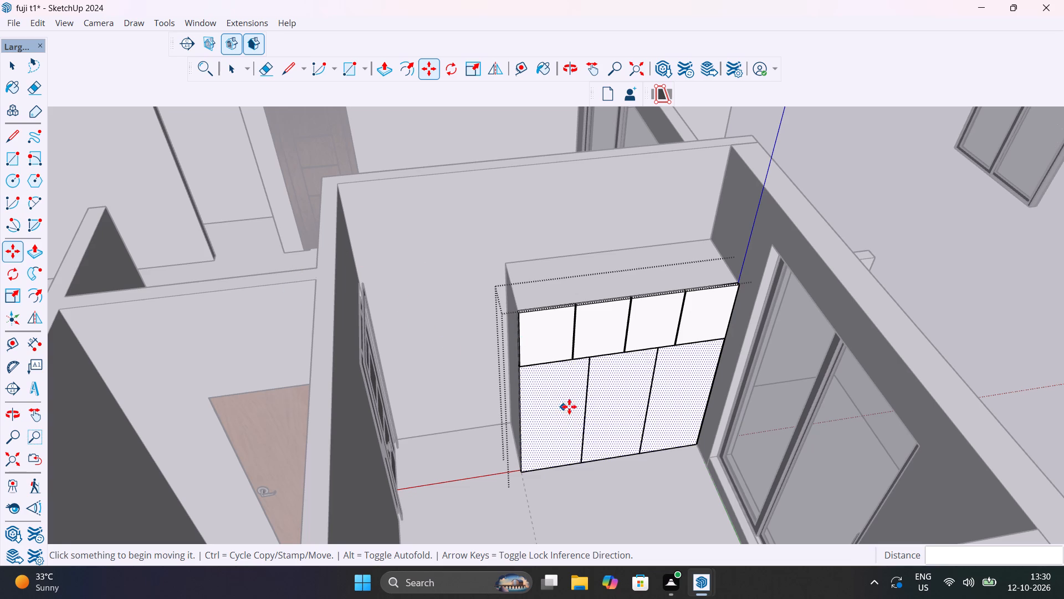
{"action": "scroll", "coordinate": [570, 407], "scroll_direction": "up", "scroll_amount": 11}
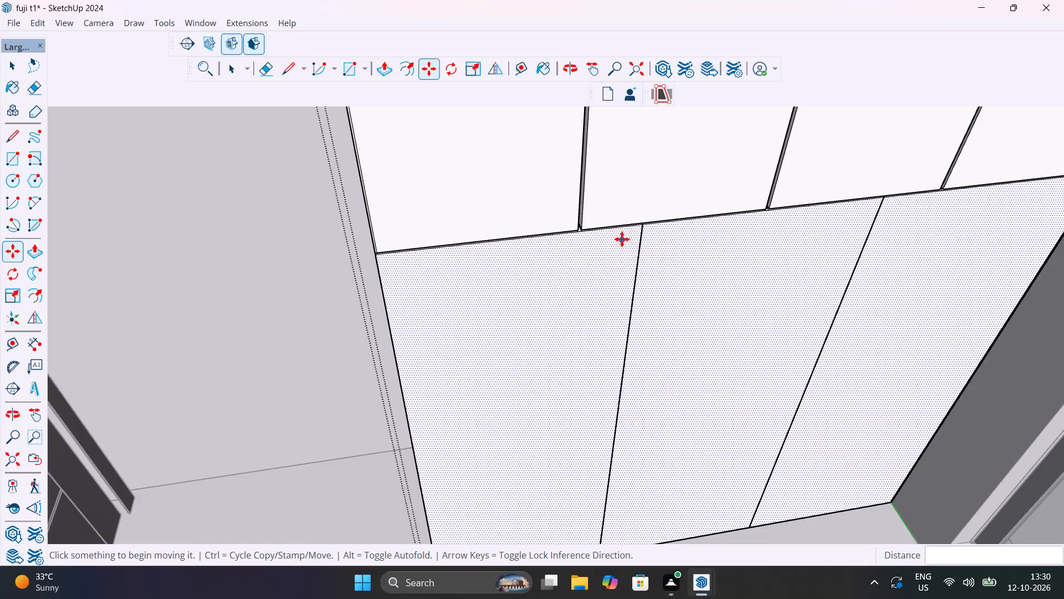
{"action": "scroll", "coordinate": [668, 245], "scroll_direction": "up", "scroll_amount": 9}
{"action": "scroll", "coordinate": [643, 296], "scroll_direction": "down", "scroll_amount": 4}
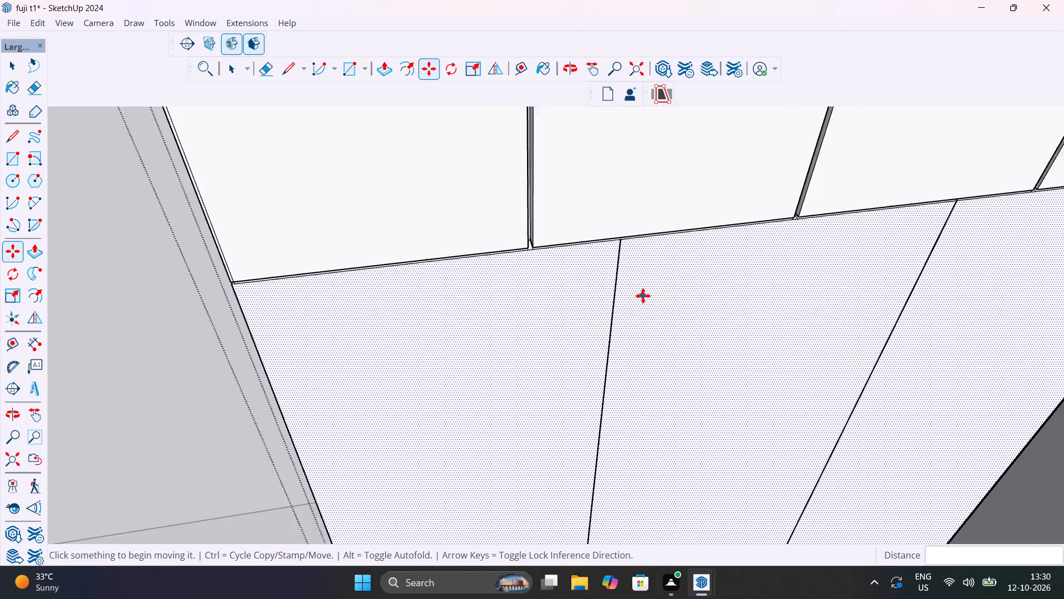
{"action": "scroll", "coordinate": [643, 296], "scroll_direction": "down", "scroll_amount": 10}
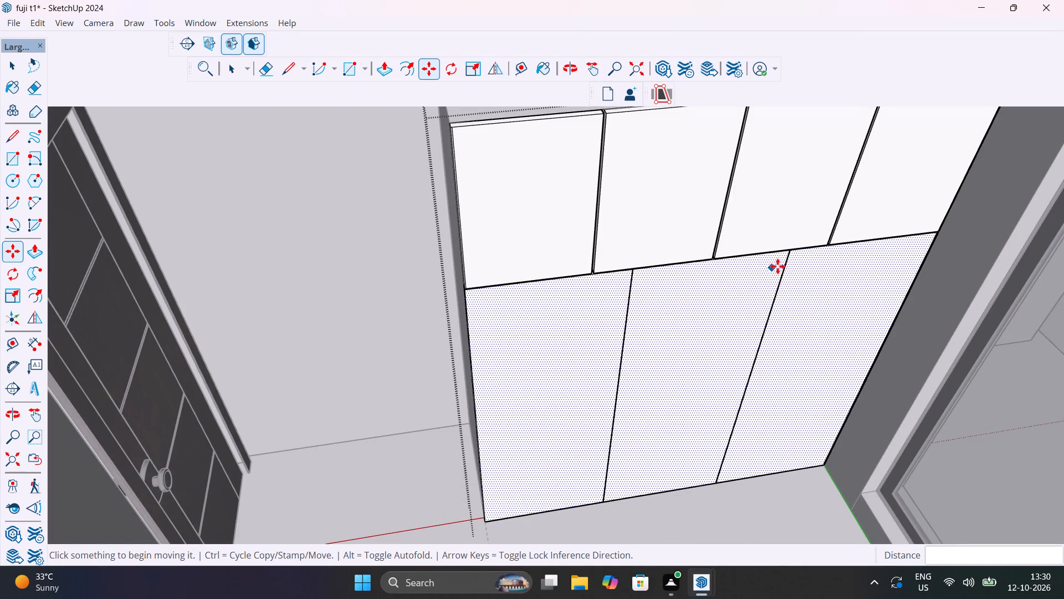
{"action": "scroll", "coordinate": [792, 265], "scroll_direction": "up", "scroll_amount": 4}
{"action": "middle_click_drag", "start_coordinate": [741, 263], "coordinate": [629, 210]}
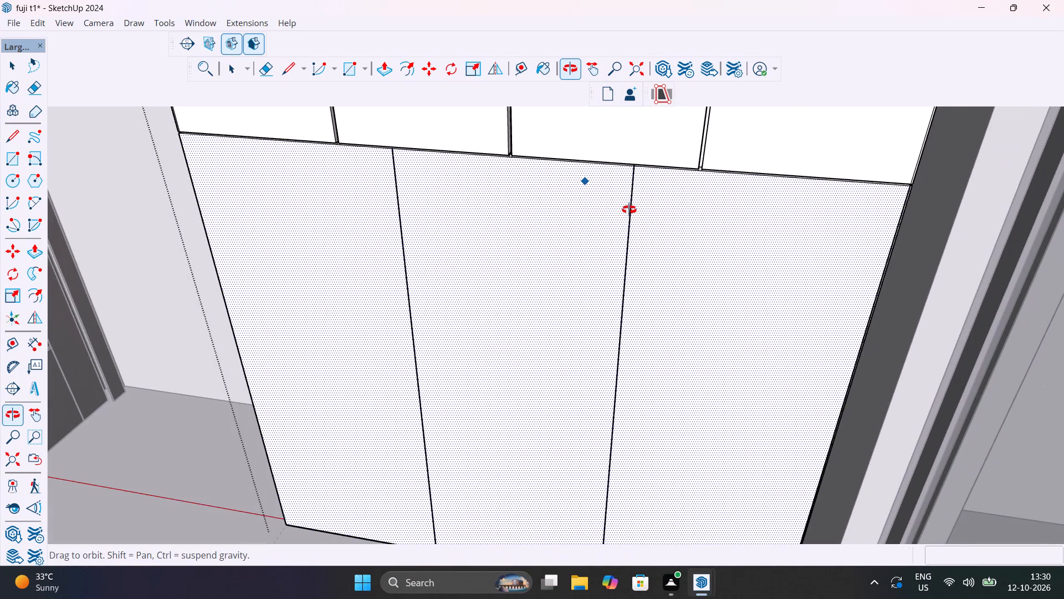
{"action": "middle_click_drag", "start_coordinate": [629, 210], "coordinate": [684, 408]}
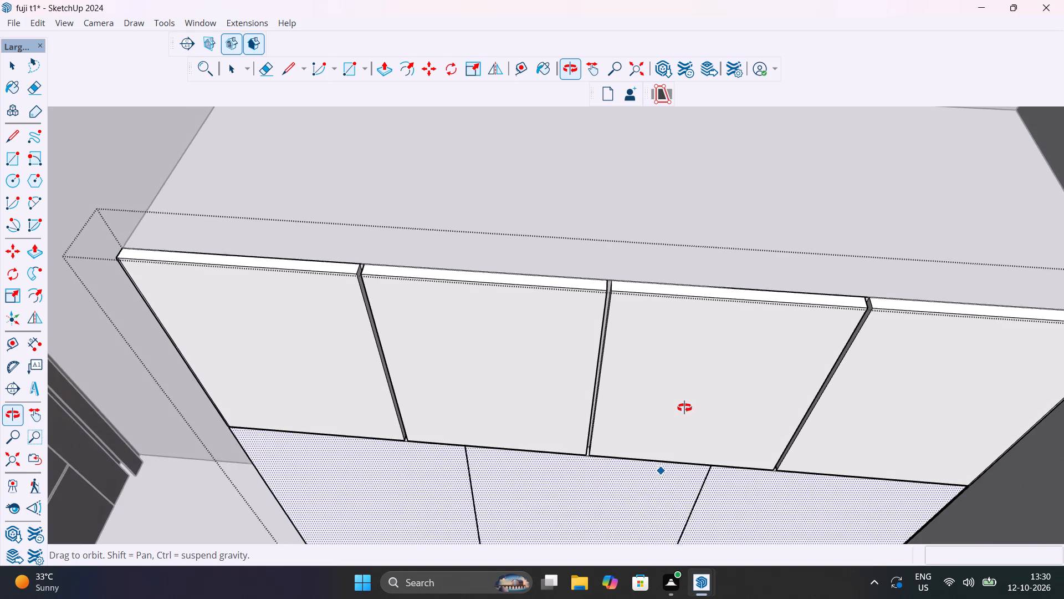
{"action": "middle_click_drag", "start_coordinate": [684, 408], "coordinate": [684, 321]}
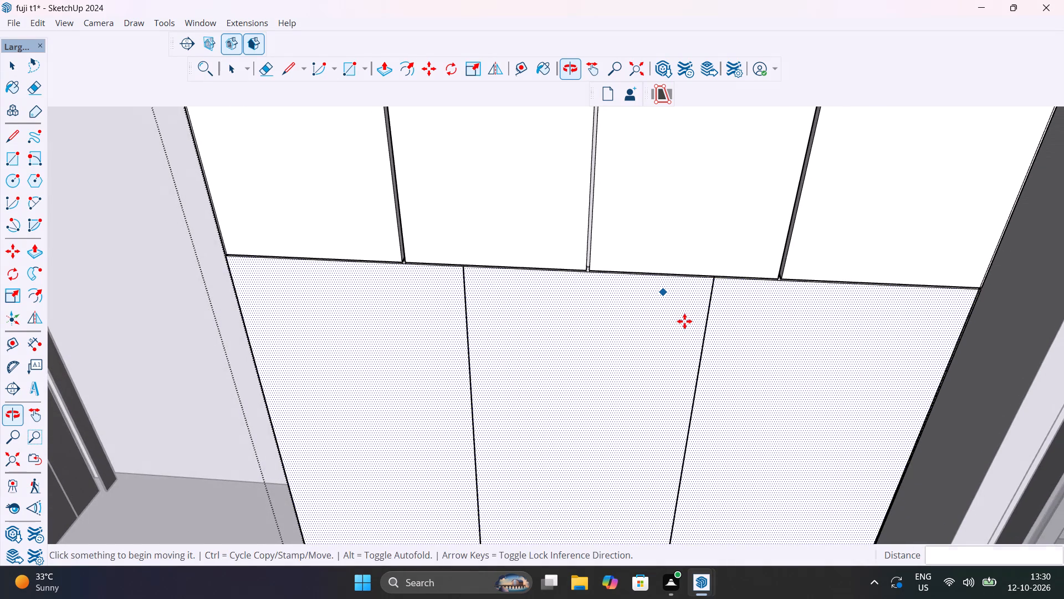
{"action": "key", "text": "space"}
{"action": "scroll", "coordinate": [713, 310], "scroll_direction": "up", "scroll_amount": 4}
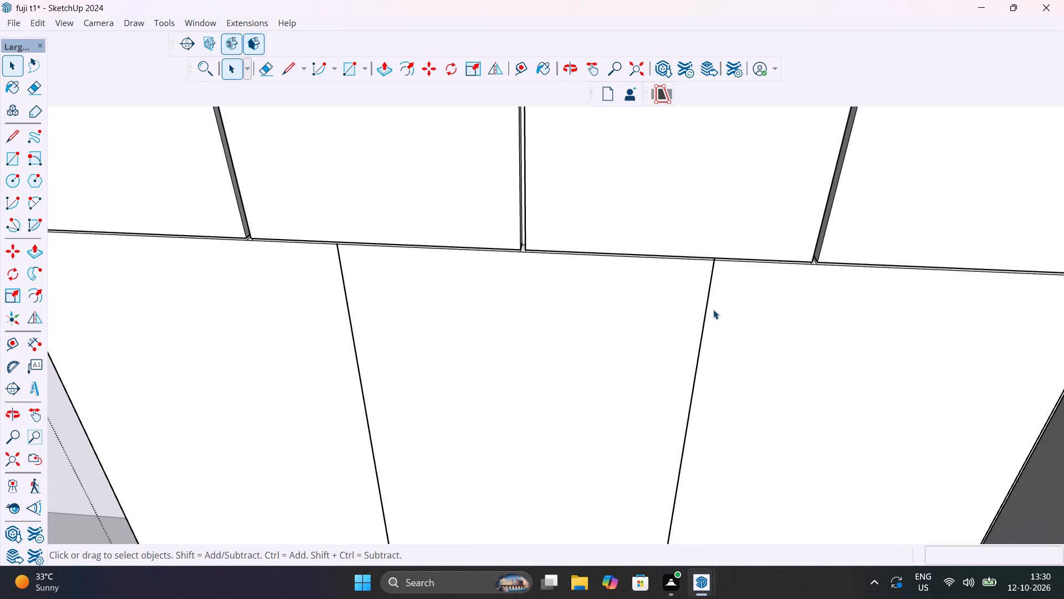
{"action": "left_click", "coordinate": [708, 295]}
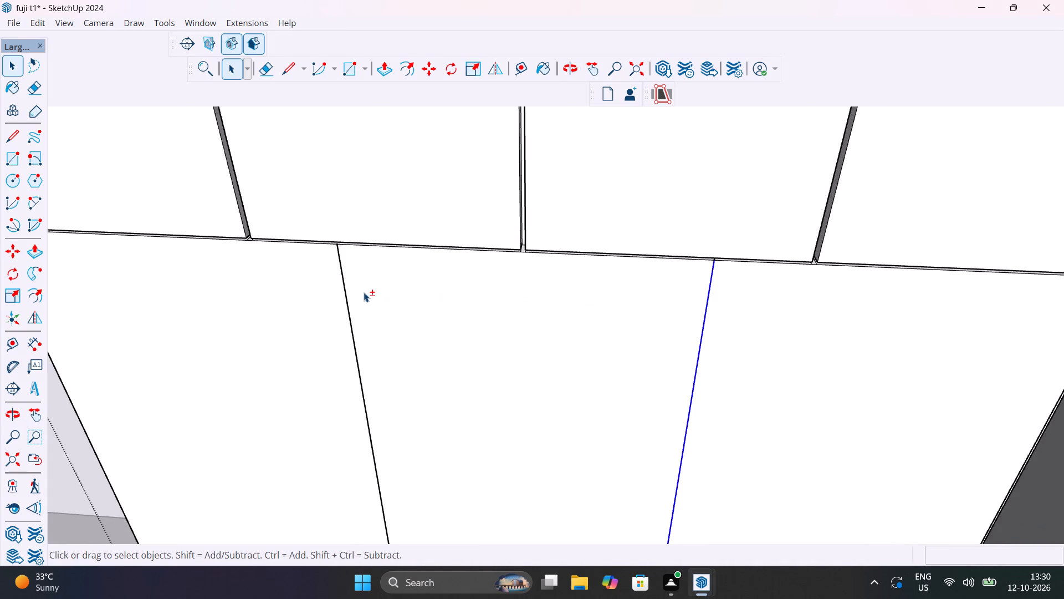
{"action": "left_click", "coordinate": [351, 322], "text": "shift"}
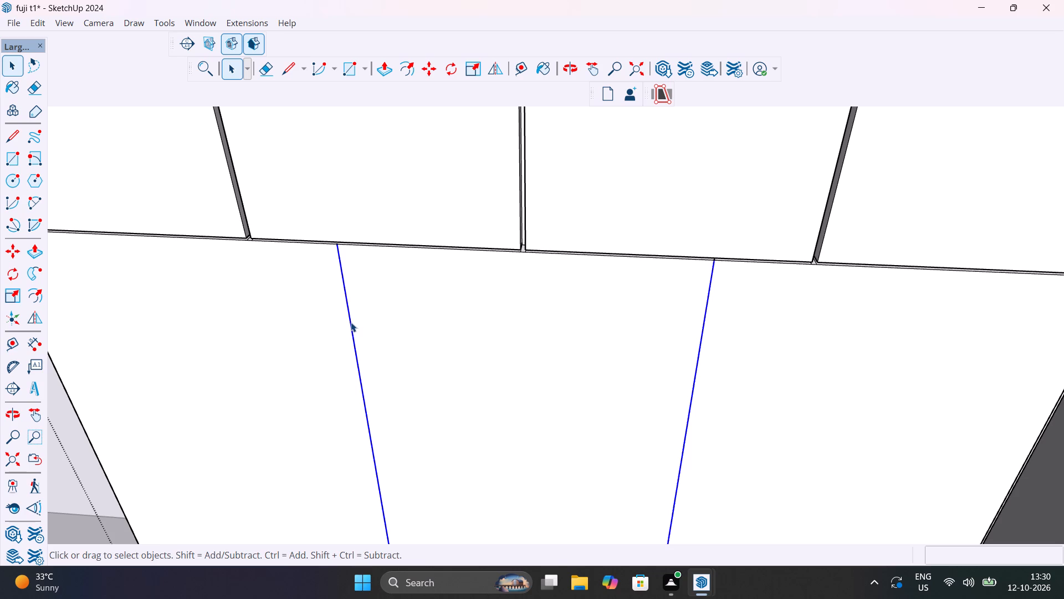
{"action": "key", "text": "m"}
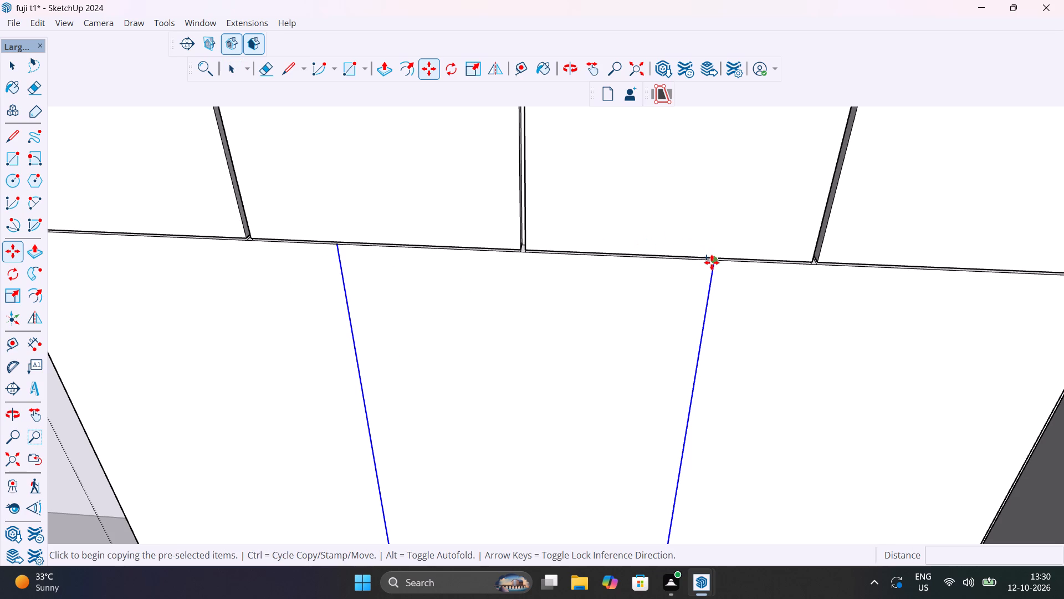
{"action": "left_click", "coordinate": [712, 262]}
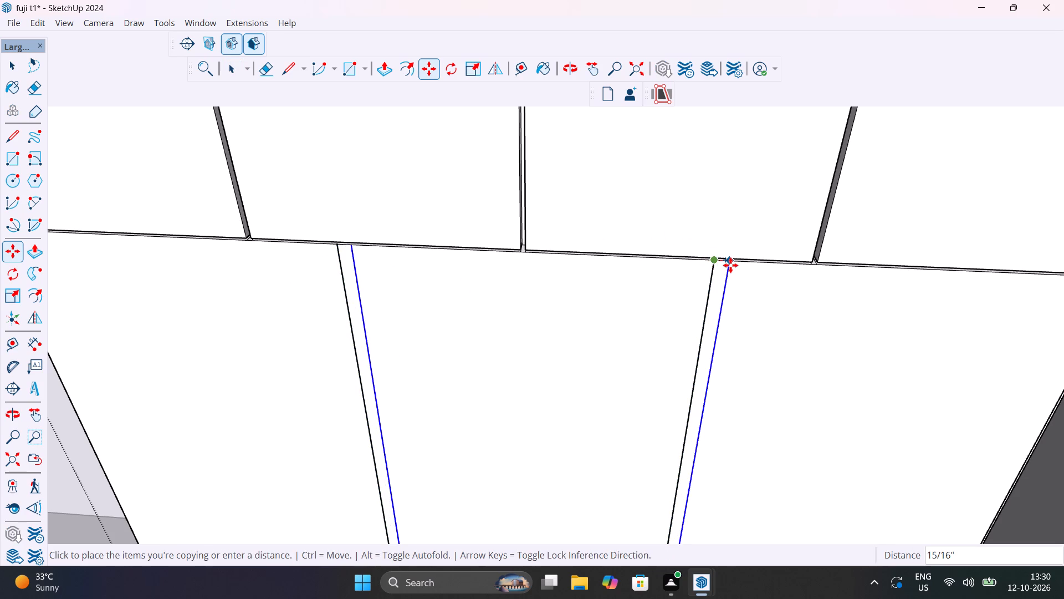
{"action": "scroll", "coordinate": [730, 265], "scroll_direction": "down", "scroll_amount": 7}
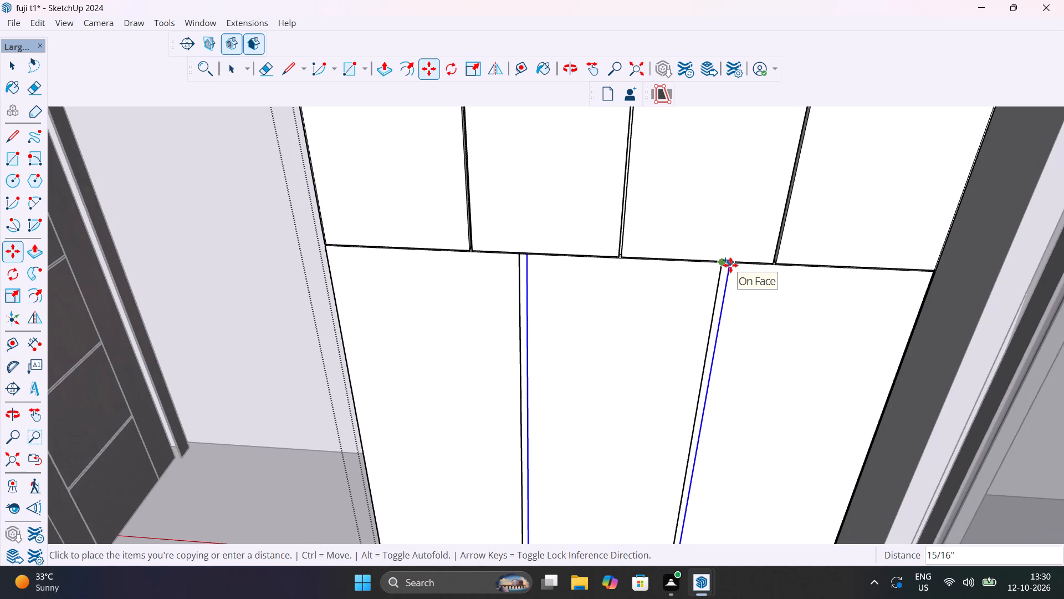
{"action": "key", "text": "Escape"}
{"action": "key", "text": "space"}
Inspect the wardrobe front's side edge up close where the upper shutters meet the lower front.
{"action": "scroll", "coordinate": [326, 266], "scroll_direction": "up", "scroll_amount": 2}
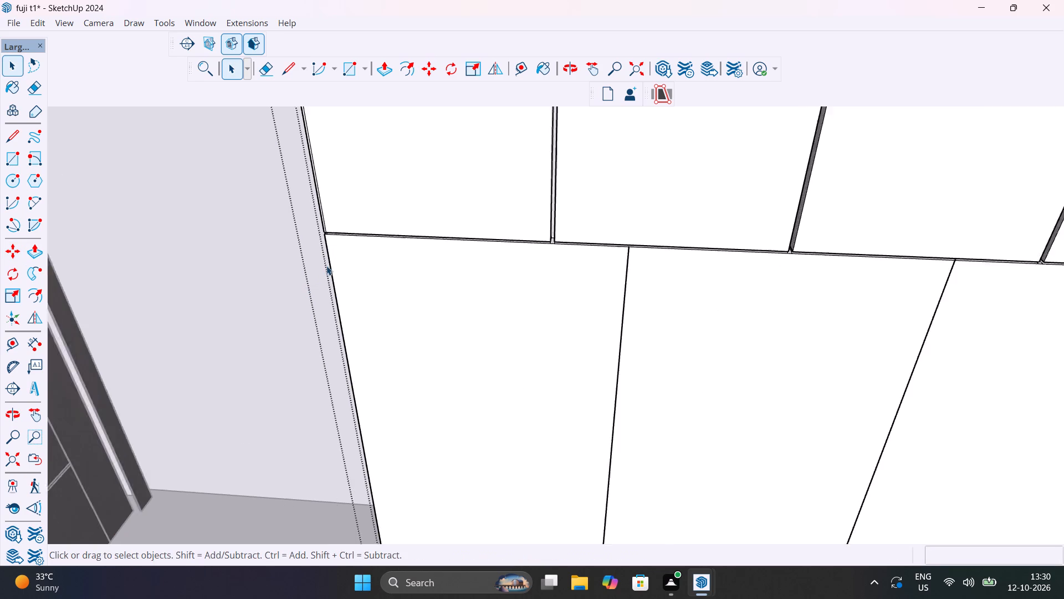
{"action": "scroll", "coordinate": [326, 266], "scroll_direction": "up", "scroll_amount": 8}
{"action": "middle_click_drag", "start_coordinate": [339, 290], "coordinate": [400, 308]}
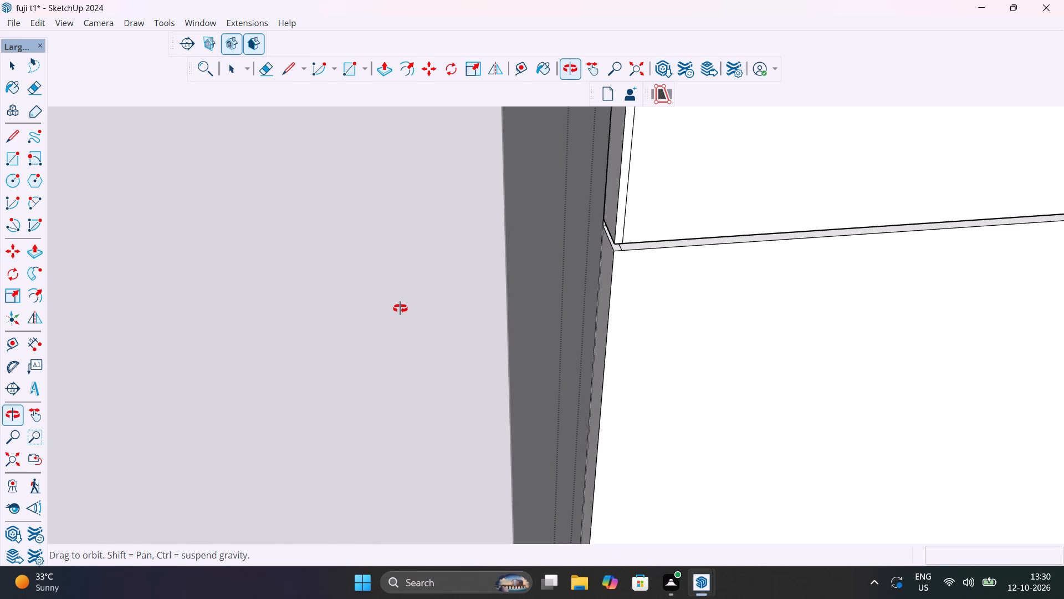
{"action": "middle_click_drag", "start_coordinate": [400, 308], "coordinate": [409, 307]}
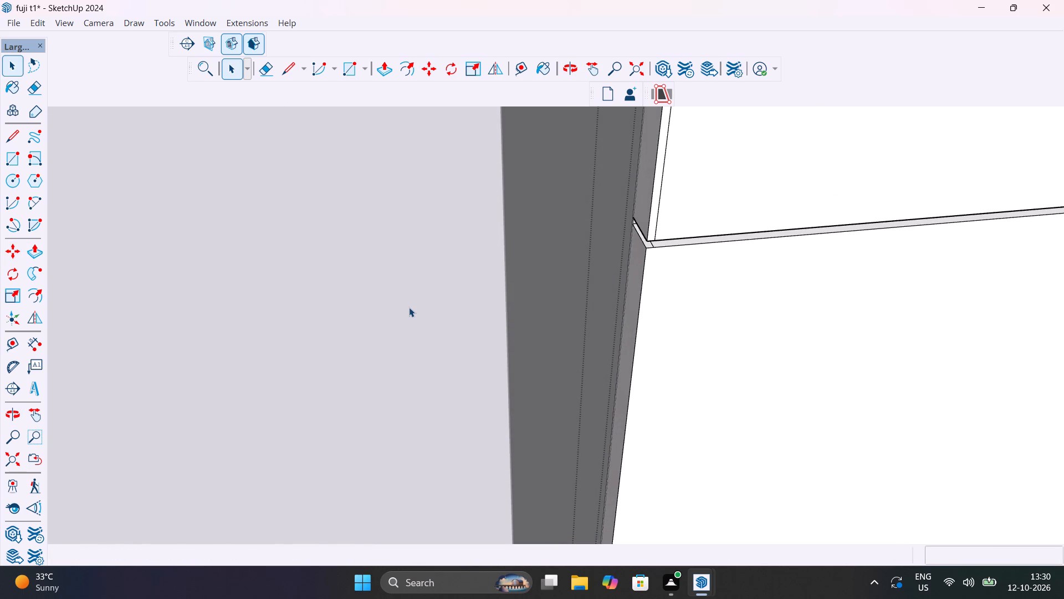
{"action": "scroll", "coordinate": [409, 307], "scroll_direction": "down", "scroll_amount": 8}
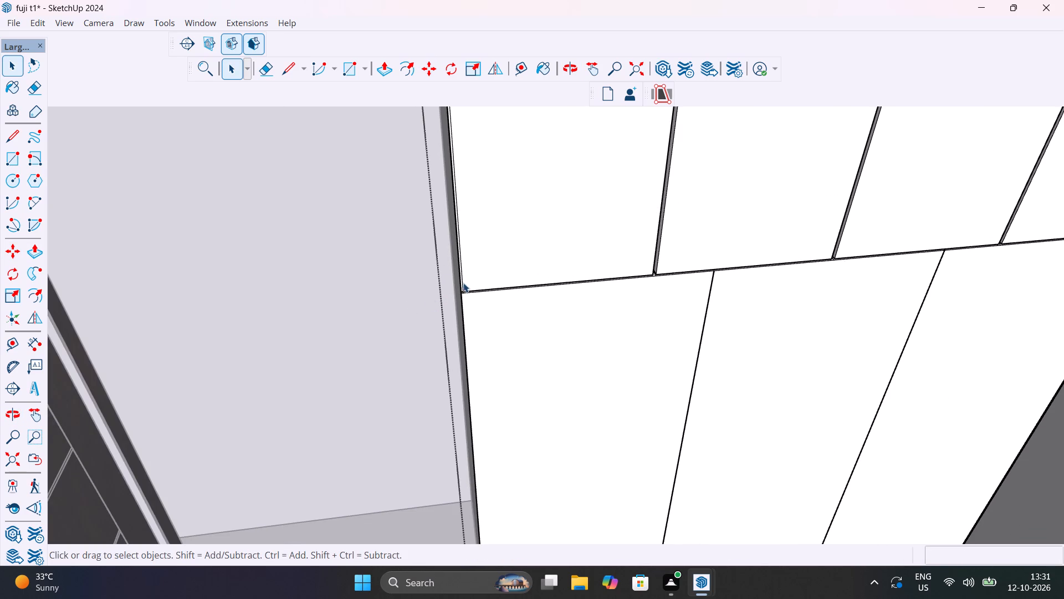
{"action": "scroll", "coordinate": [463, 283], "scroll_direction": "up", "scroll_amount": 16}
{"action": "scroll", "coordinate": [454, 287], "scroll_direction": "up", "scroll_amount": 7}
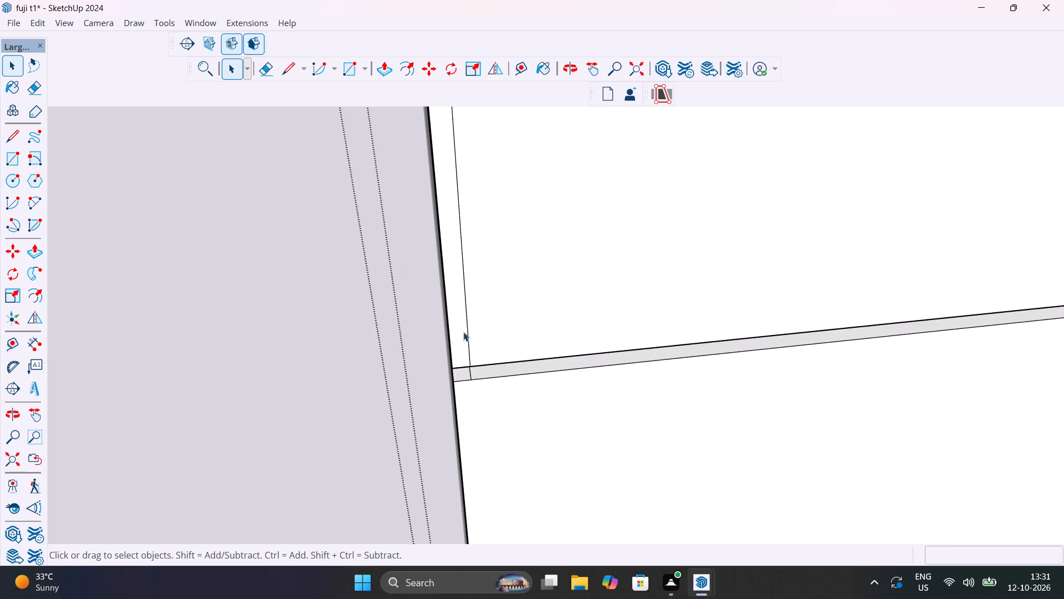
{"action": "middle_click_drag", "start_coordinate": [472, 349], "coordinate": [513, 198]}
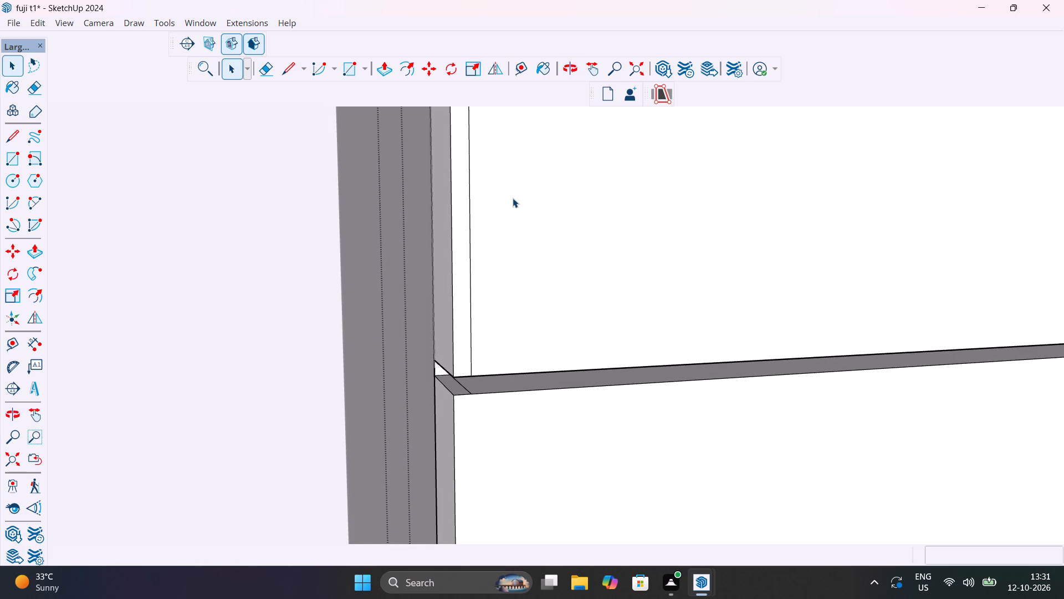
{"action": "scroll", "coordinate": [480, 399], "scroll_direction": "down", "scroll_amount": 14}
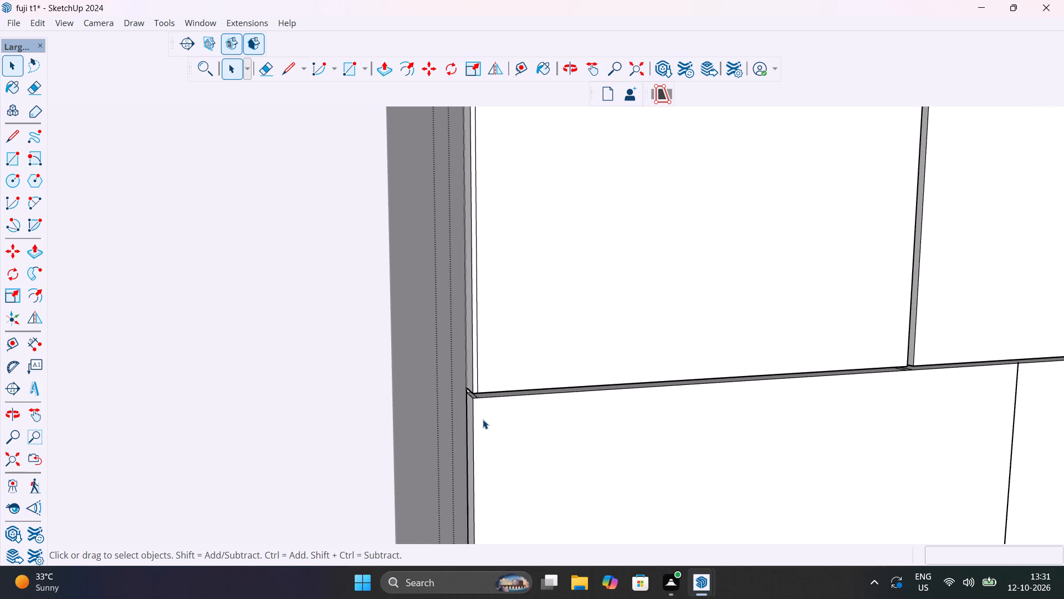
Undo the three-way division of the wardrobe's lower front.
{"action": "key", "text": "ctrl+z"}
{"action": "key", "text": "ctrl+z"}
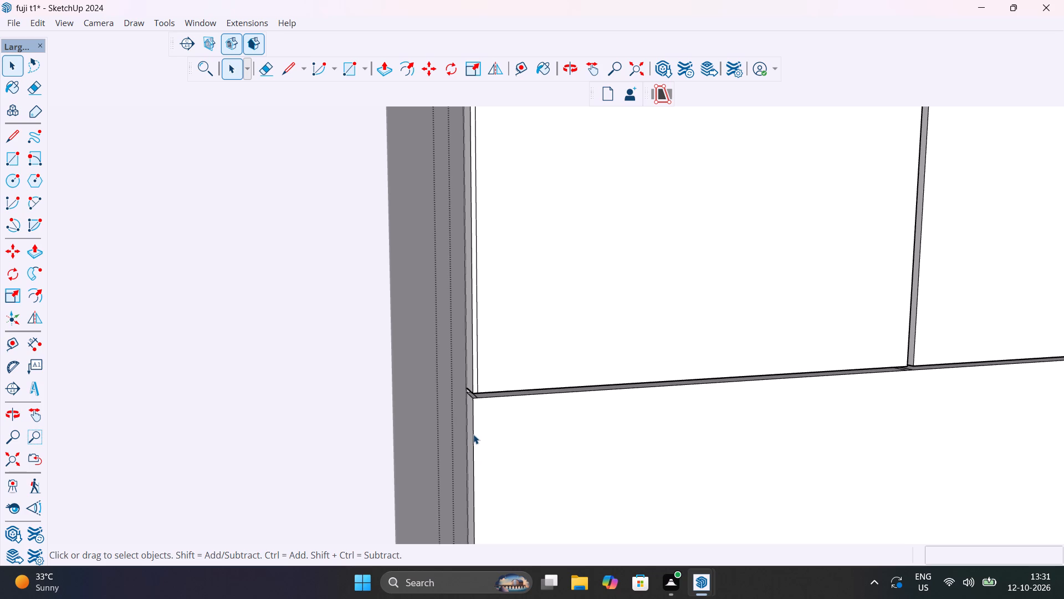
Copy the lower front's vertical side edge about 3/16" inward, near the inset line of the upper shutter above.
{"action": "left_click", "coordinate": [473, 433]}
{"action": "key", "text": "m"}
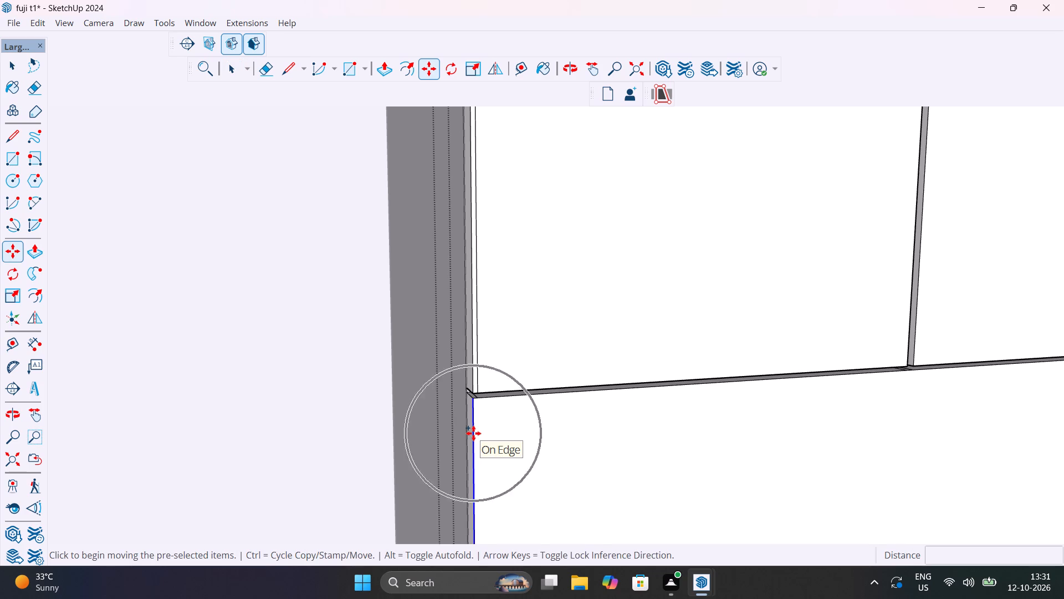
{"action": "left_click", "coordinate": [472, 403]}
{"action": "scroll", "coordinate": [479, 402], "scroll_direction": "up", "scroll_amount": 3}
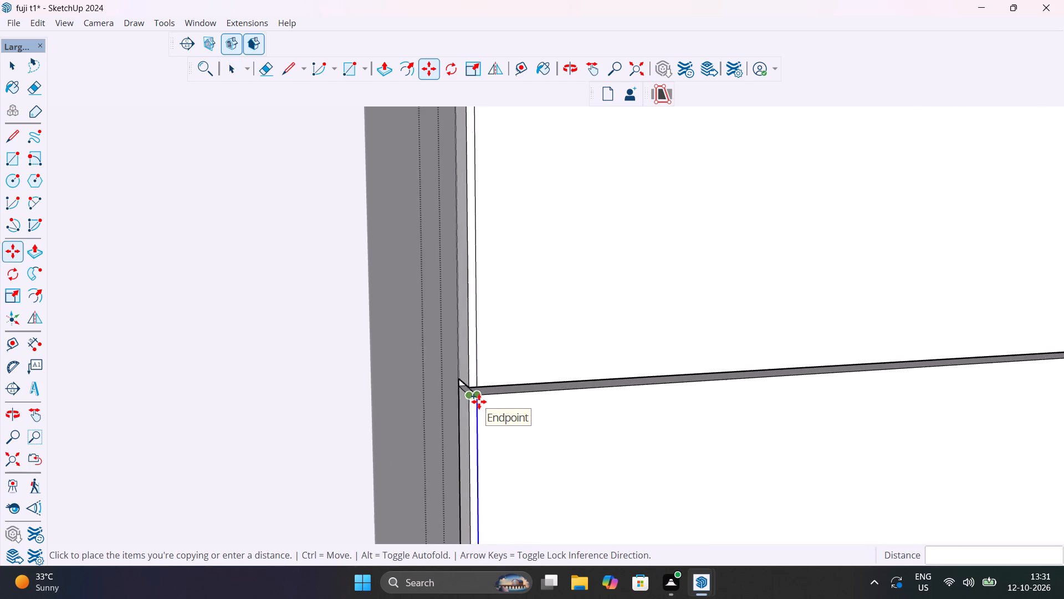
{"action": "scroll", "coordinate": [479, 402], "scroll_direction": "up", "scroll_amount": 13}
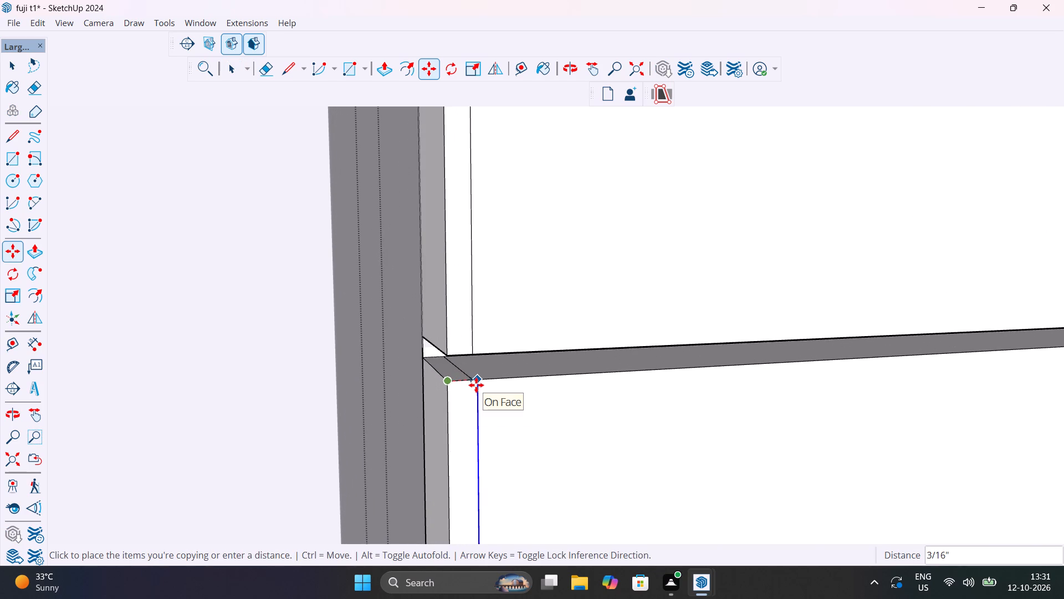
{"action": "left_click", "coordinate": [476, 385]}
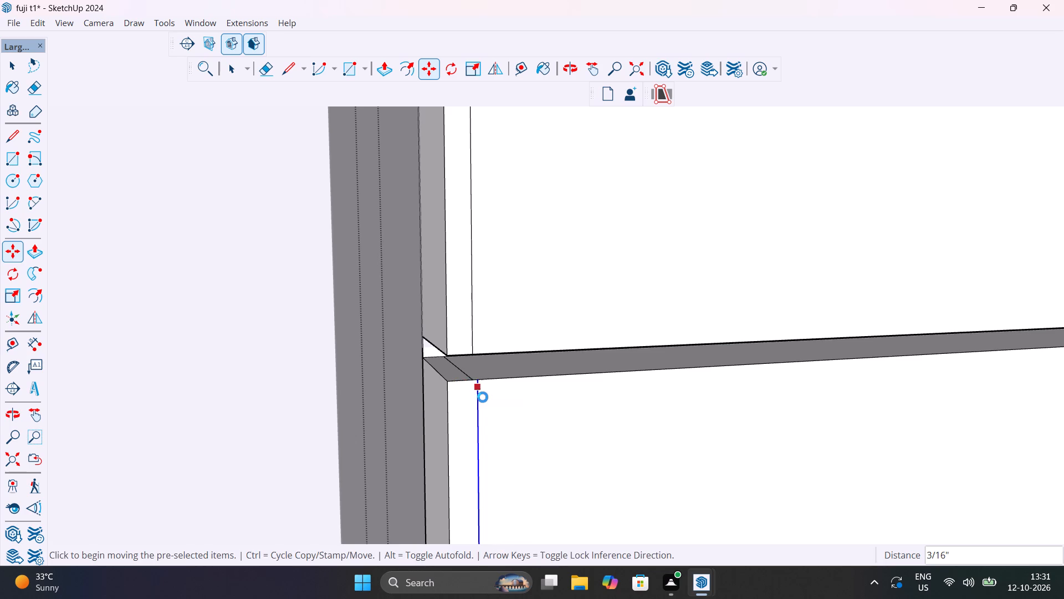
Copy the lower front's other vertical side edge, on the glazed-opening side, about 3/16" inward to the ledge's inset line.
{"action": "scroll", "coordinate": [483, 397], "scroll_direction": "down", "scroll_amount": 20}
{"action": "scroll", "coordinate": [483, 397], "scroll_direction": "down", "scroll_amount": 4}
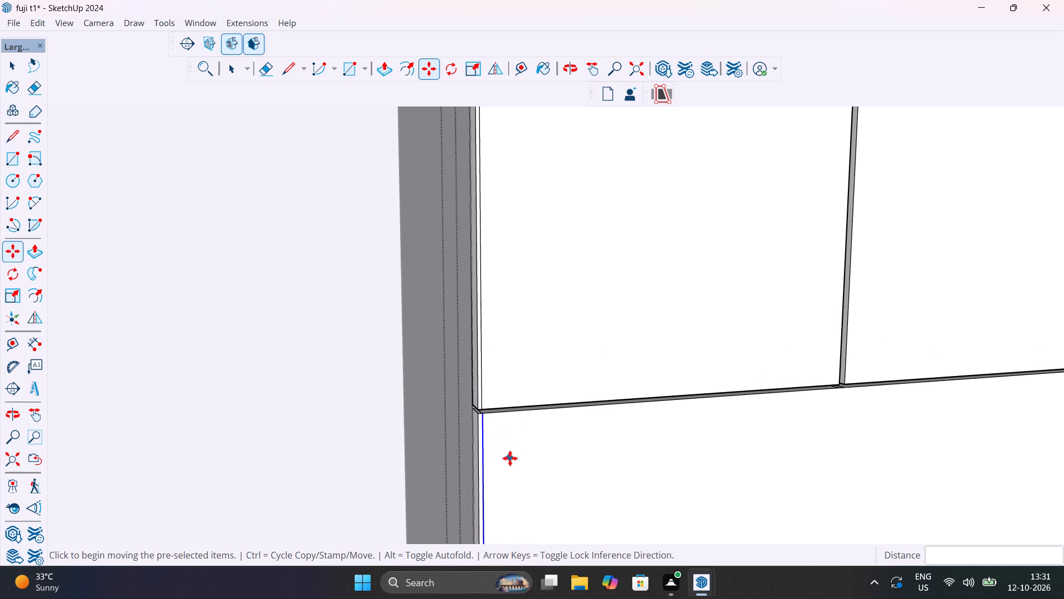
{"action": "middle_click_drag", "start_coordinate": [488, 458], "coordinate": [391, 460], "text": "shift"}
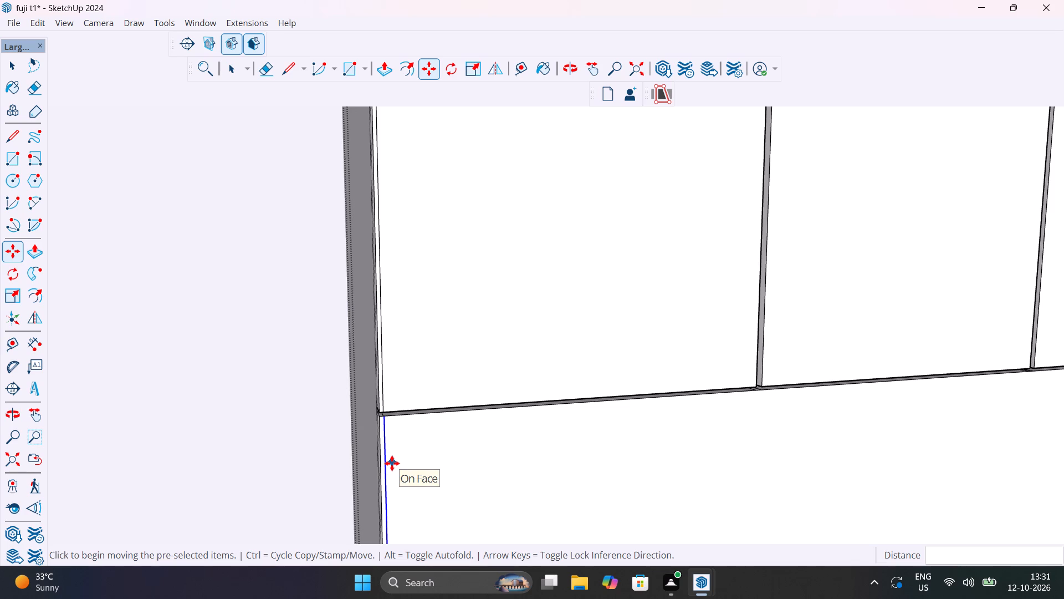
{"action": "scroll", "coordinate": [509, 440], "scroll_direction": "down", "scroll_amount": 20}
{"action": "scroll", "coordinate": [509, 440], "scroll_direction": "down", "scroll_amount": 1}
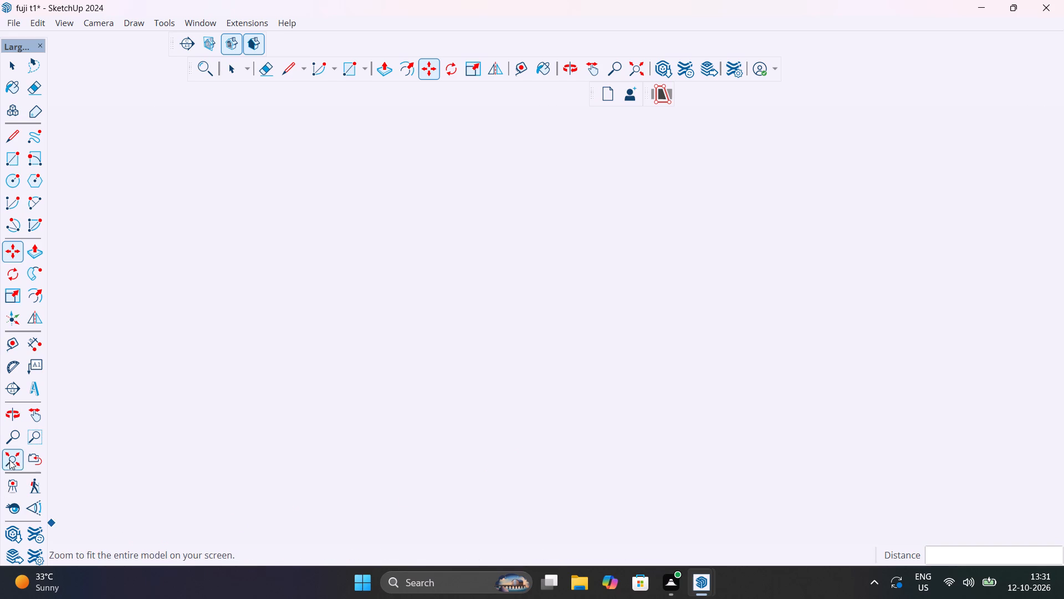
{"action": "left_click", "coordinate": [9, 460]}
{"action": "key", "text": "space"}
{"action": "left_click", "coordinate": [322, 423]}
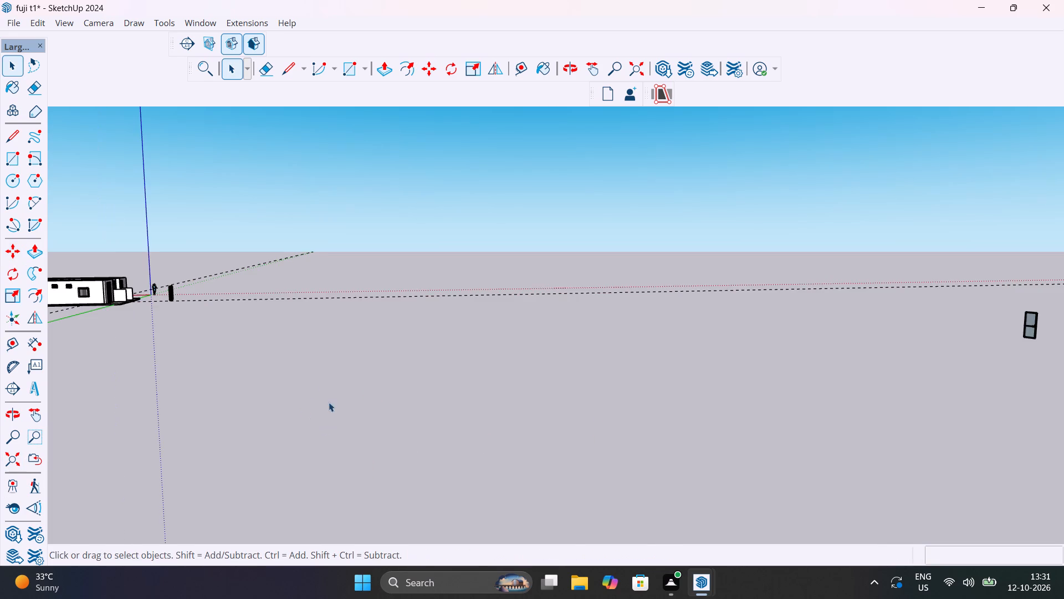
{"action": "scroll", "coordinate": [163, 288], "scroll_direction": "up", "scroll_amount": 7}
{"action": "middle_click_drag", "start_coordinate": [124, 379], "coordinate": [127, 577], "text": "shift"}
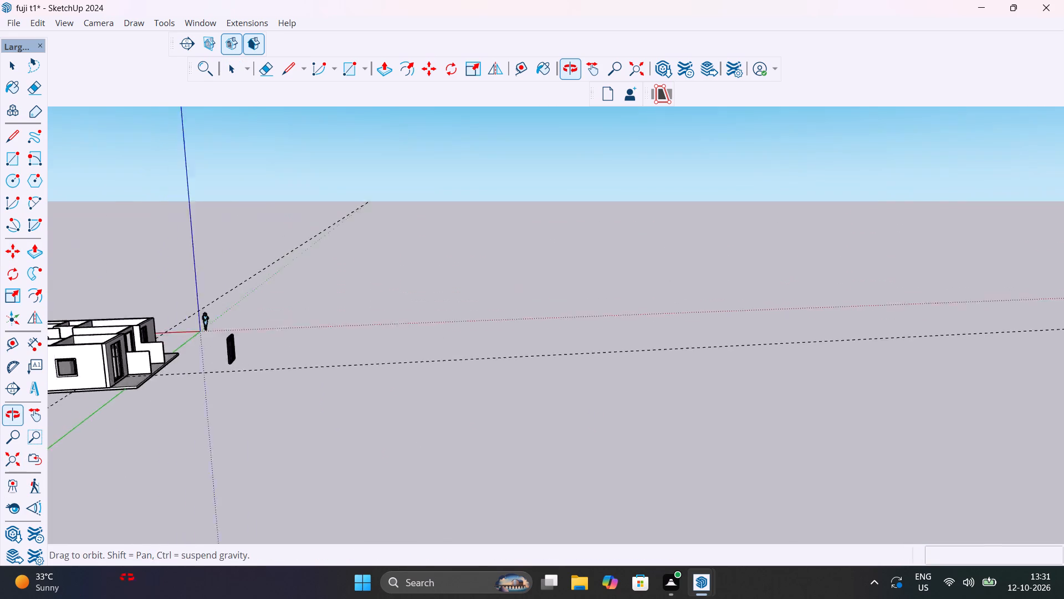
{"action": "middle_click_drag", "start_coordinate": [127, 577], "coordinate": [0, 598], "text": "shift"}
{"action": "scroll", "coordinate": [293, 261], "scroll_direction": "up", "scroll_amount": 12}
{"action": "middle_click_drag", "start_coordinate": [308, 441], "coordinate": [79, 548]}
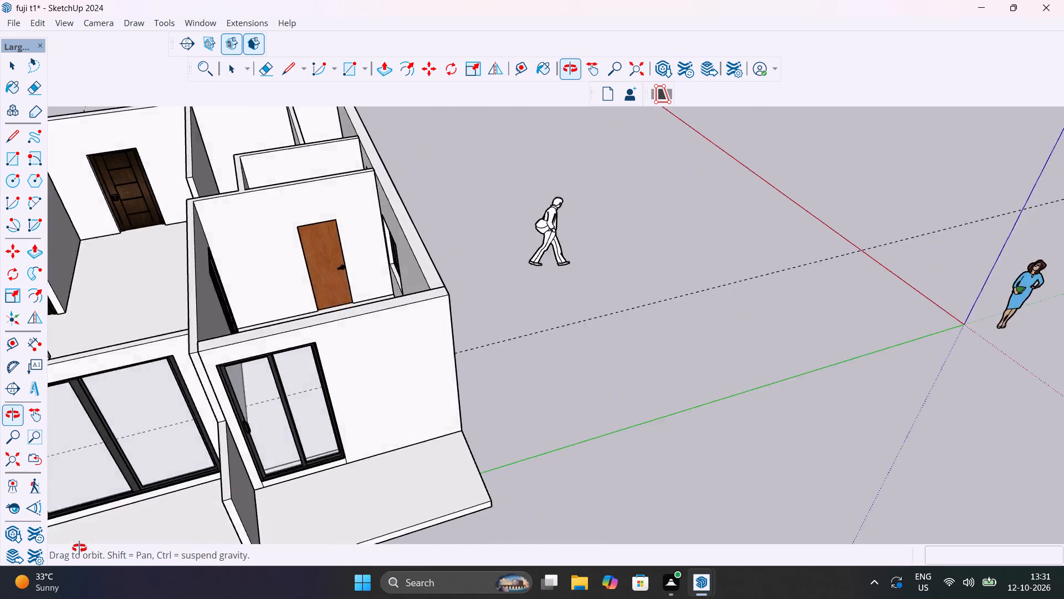
{"action": "middle_click_drag", "start_coordinate": [79, 548], "coordinate": [0, 462]}
{"action": "scroll", "coordinate": [429, 208], "scroll_direction": "up", "scroll_amount": 6}
{"action": "middle_click_drag", "start_coordinate": [434, 233], "coordinate": [410, 421]}
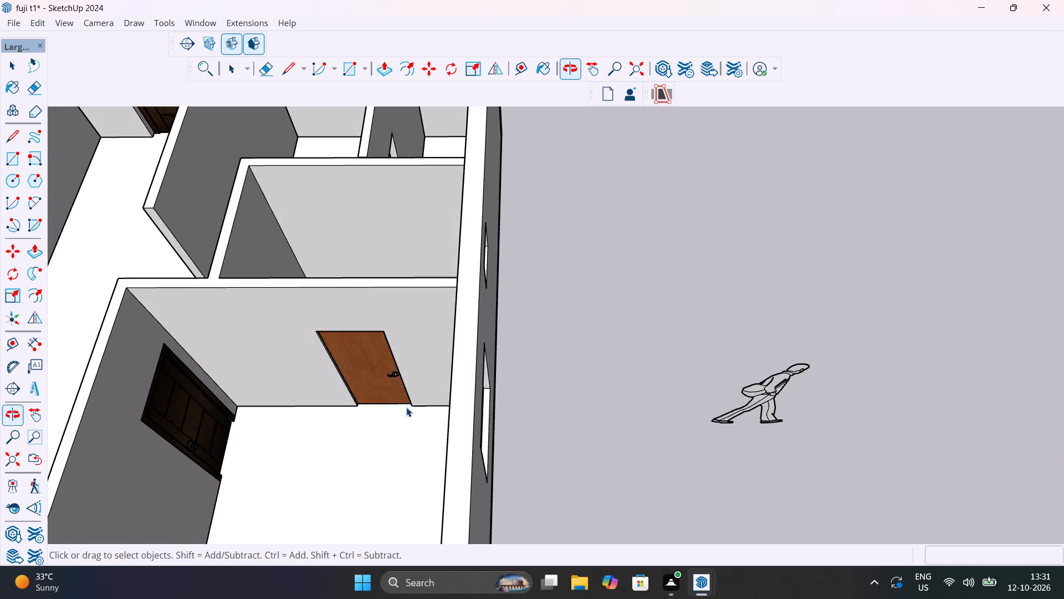
{"action": "scroll", "coordinate": [403, 389], "scroll_direction": "down", "scroll_amount": 15}
{"action": "middle_click_drag", "start_coordinate": [257, 427], "coordinate": [596, 223]}
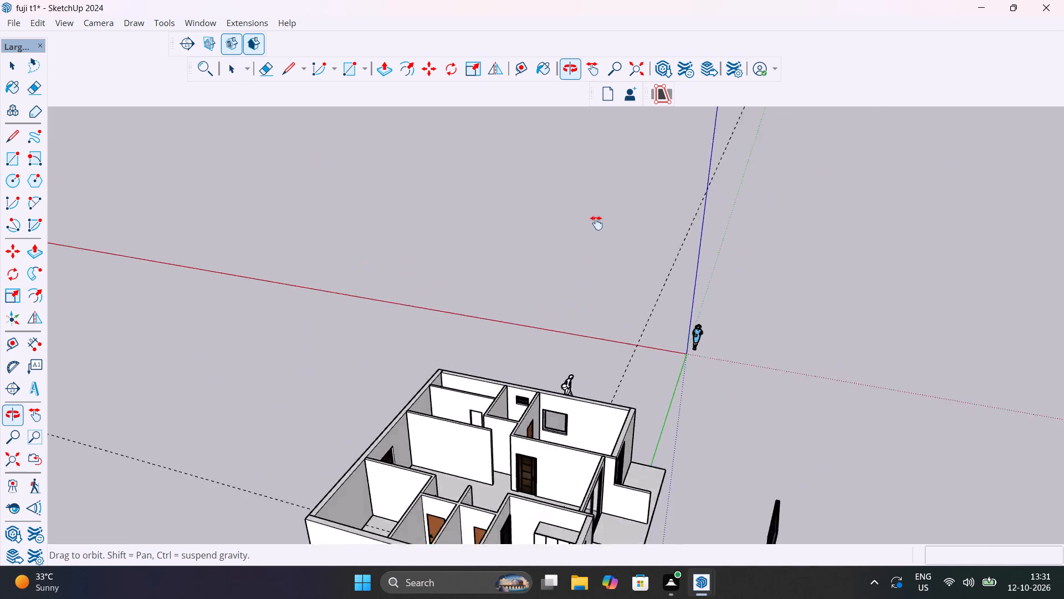
{"action": "middle_click_drag", "start_coordinate": [596, 223], "coordinate": [611, 91]}
{"action": "scroll", "coordinate": [537, 296], "scroll_direction": "up", "scroll_amount": 10}
{"action": "middle_click_drag", "start_coordinate": [586, 286], "coordinate": [617, 439]}
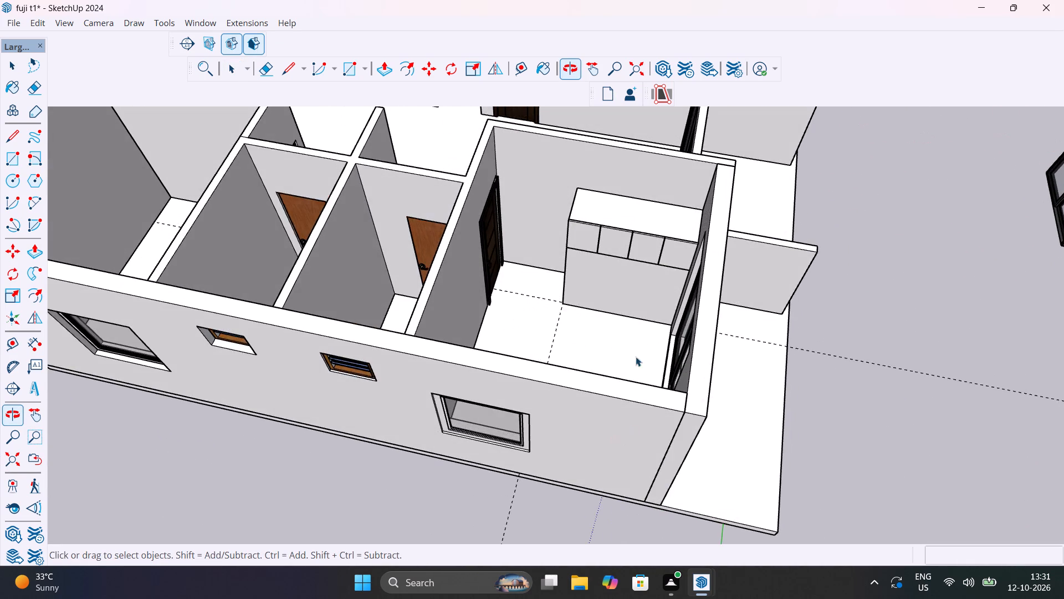
{"action": "scroll", "coordinate": [660, 302], "scroll_direction": "up", "scroll_amount": 9}
{"action": "scroll", "coordinate": [728, 241], "scroll_direction": "up", "scroll_amount": 12}
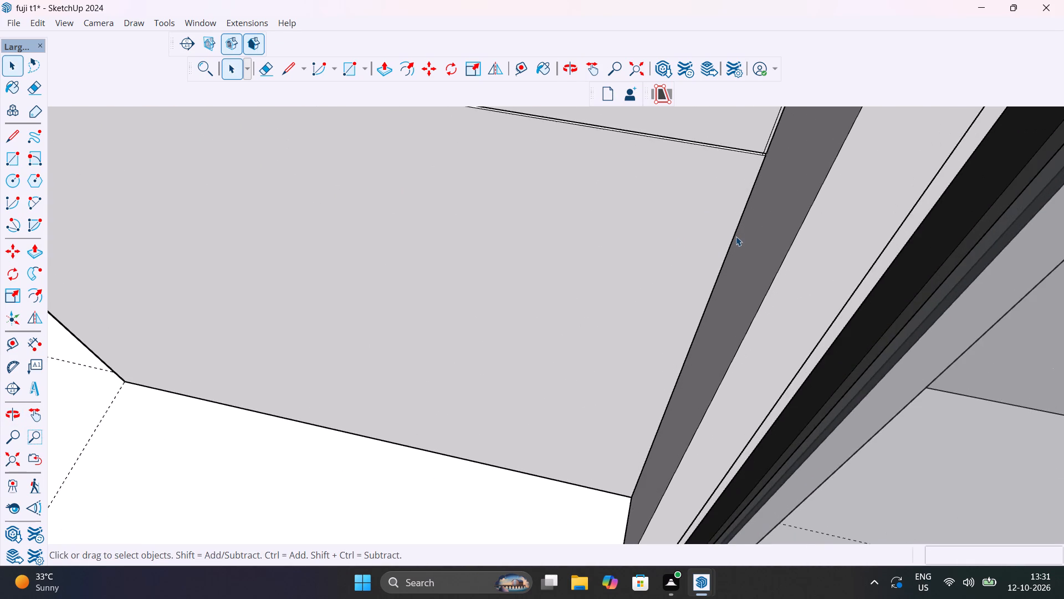
{"action": "double_click", "coordinate": [719, 216]}
{"action": "left_click", "coordinate": [725, 190]}
{"action": "scroll", "coordinate": [740, 186], "scroll_direction": "up", "scroll_amount": 6}
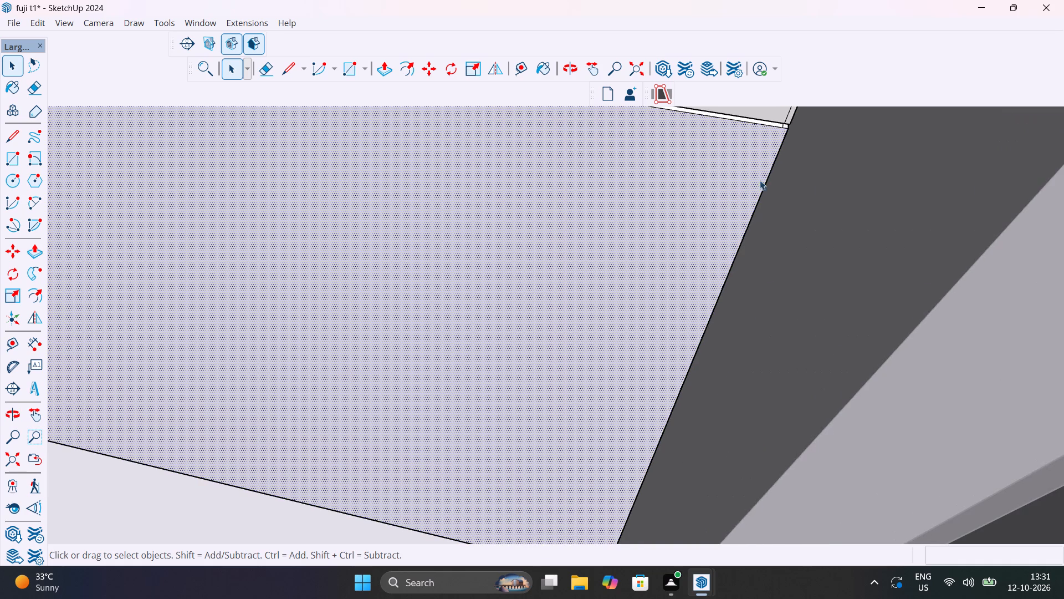
{"action": "left_click", "coordinate": [769, 172]}
{"action": "scroll", "coordinate": [771, 163], "scroll_direction": "up", "scroll_amount": 4}
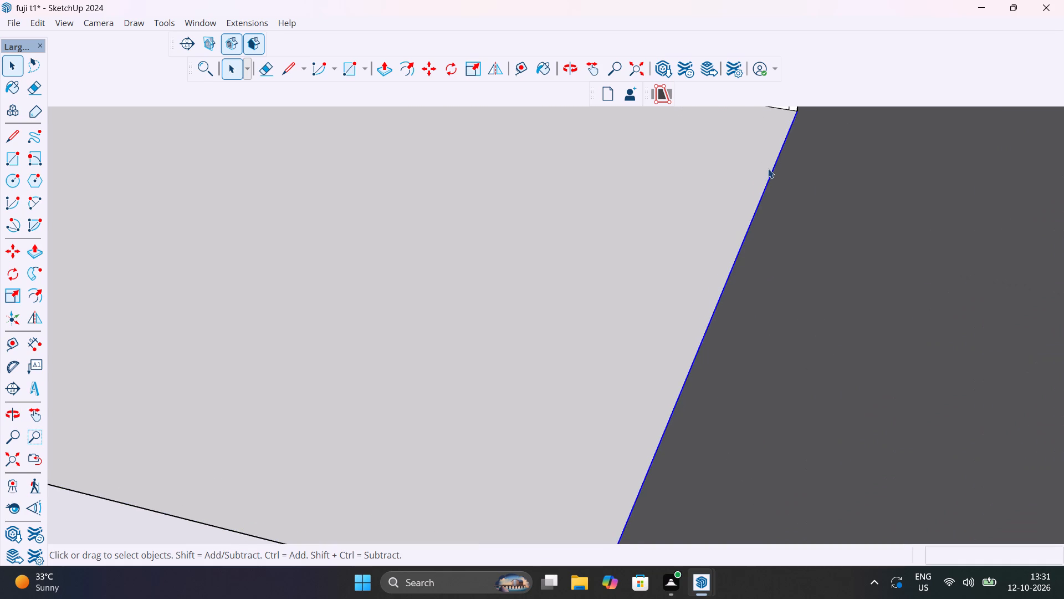
{"action": "middle_click_drag", "start_coordinate": [767, 169], "coordinate": [751, 244]}
{"action": "scroll", "coordinate": [751, 244], "scroll_direction": "up", "scroll_amount": 1}
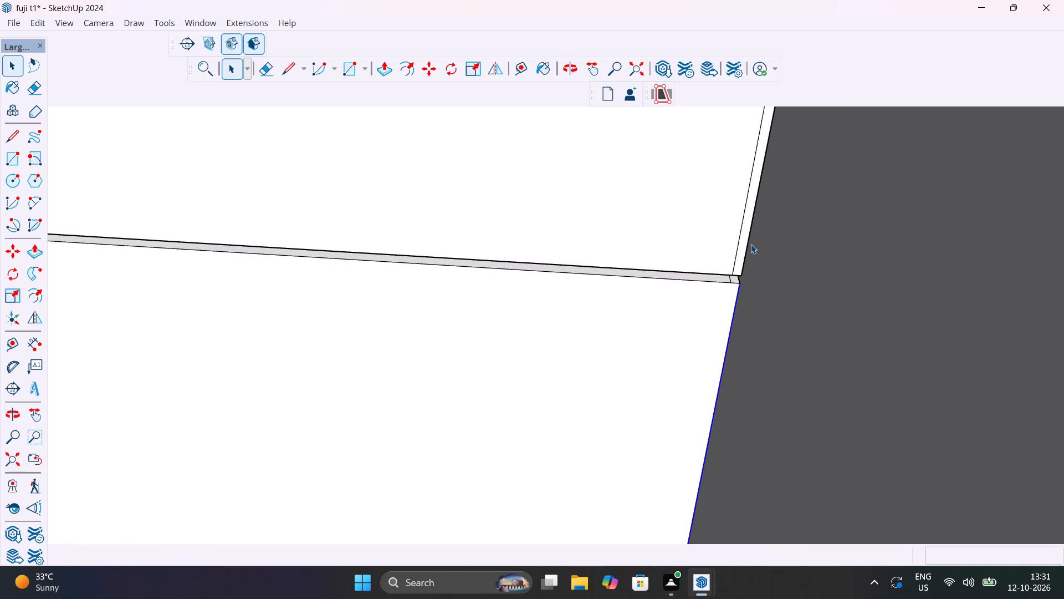
{"action": "key", "text": "m"}
{"action": "left_click", "coordinate": [738, 286]}
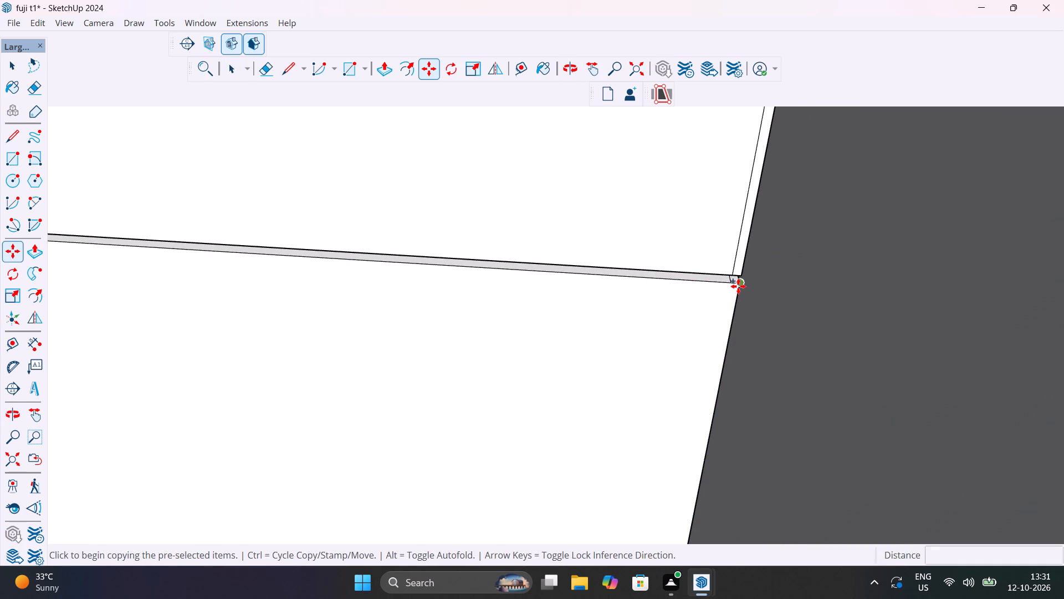
{"action": "scroll", "coordinate": [730, 287], "scroll_direction": "up", "scroll_amount": 10}
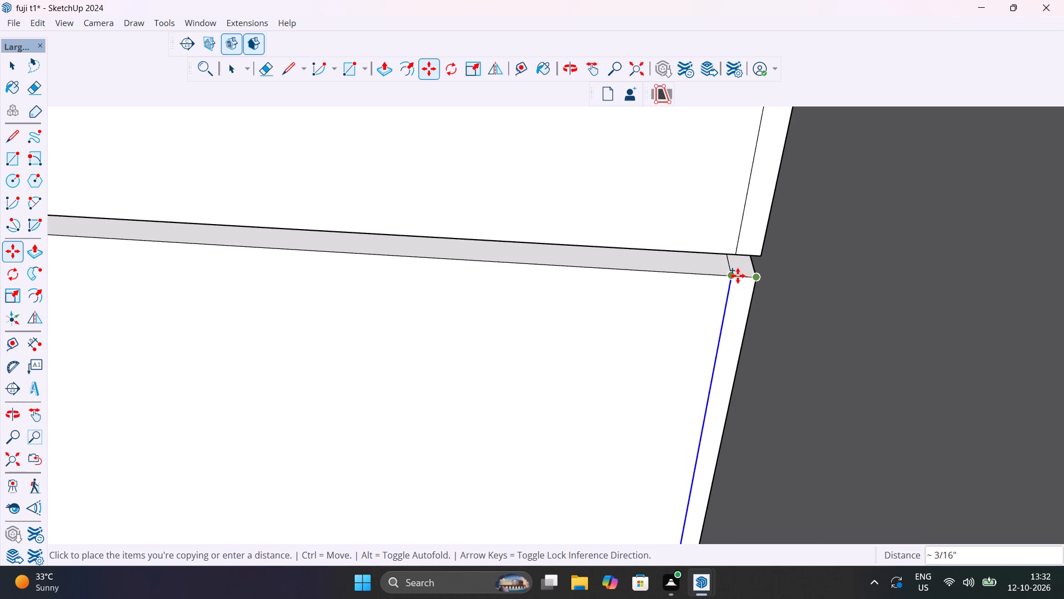
{"action": "left_click", "coordinate": [732, 278]}
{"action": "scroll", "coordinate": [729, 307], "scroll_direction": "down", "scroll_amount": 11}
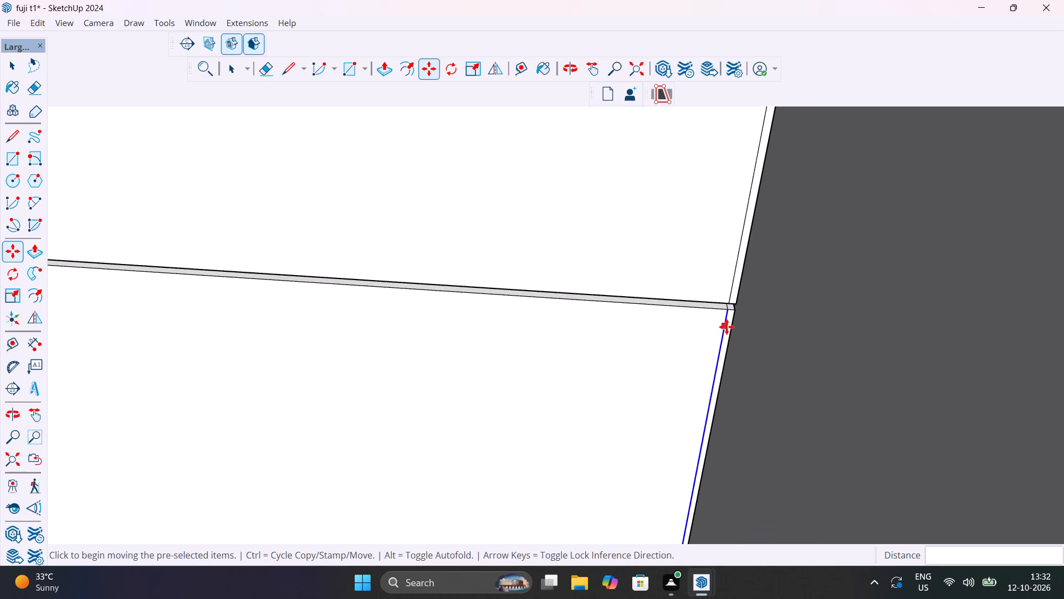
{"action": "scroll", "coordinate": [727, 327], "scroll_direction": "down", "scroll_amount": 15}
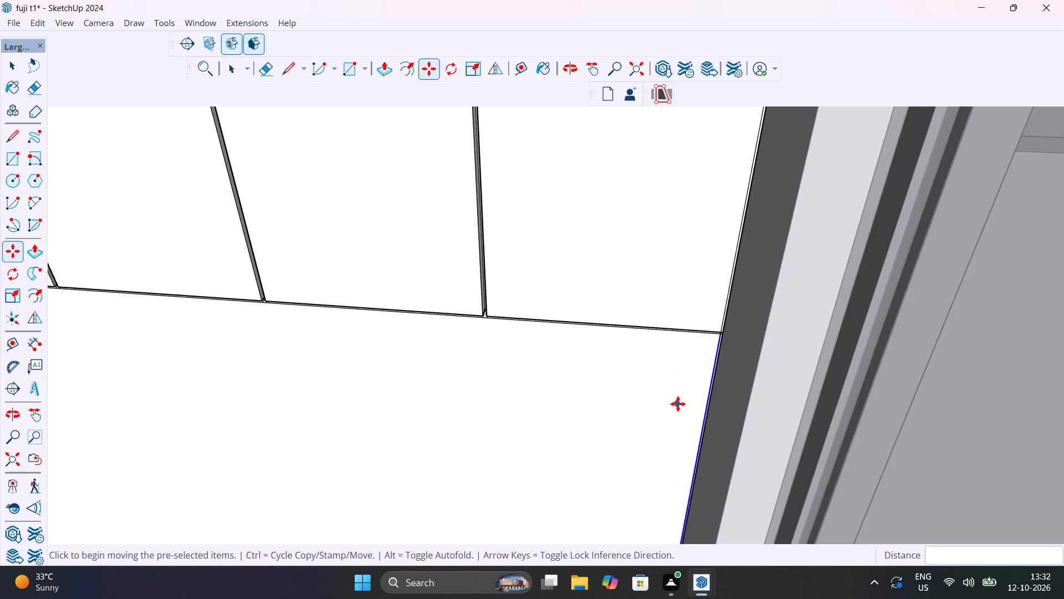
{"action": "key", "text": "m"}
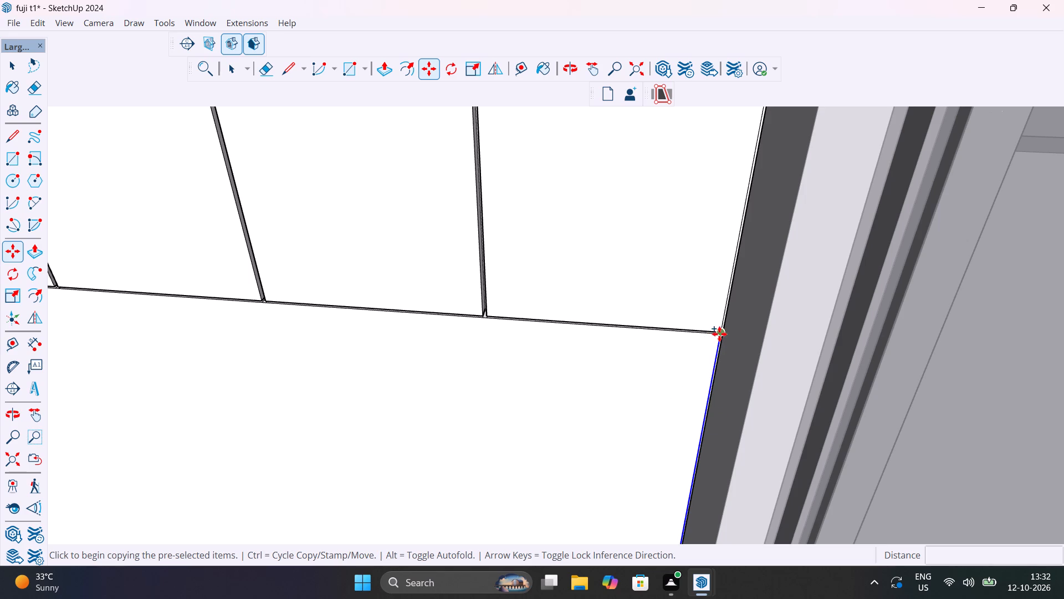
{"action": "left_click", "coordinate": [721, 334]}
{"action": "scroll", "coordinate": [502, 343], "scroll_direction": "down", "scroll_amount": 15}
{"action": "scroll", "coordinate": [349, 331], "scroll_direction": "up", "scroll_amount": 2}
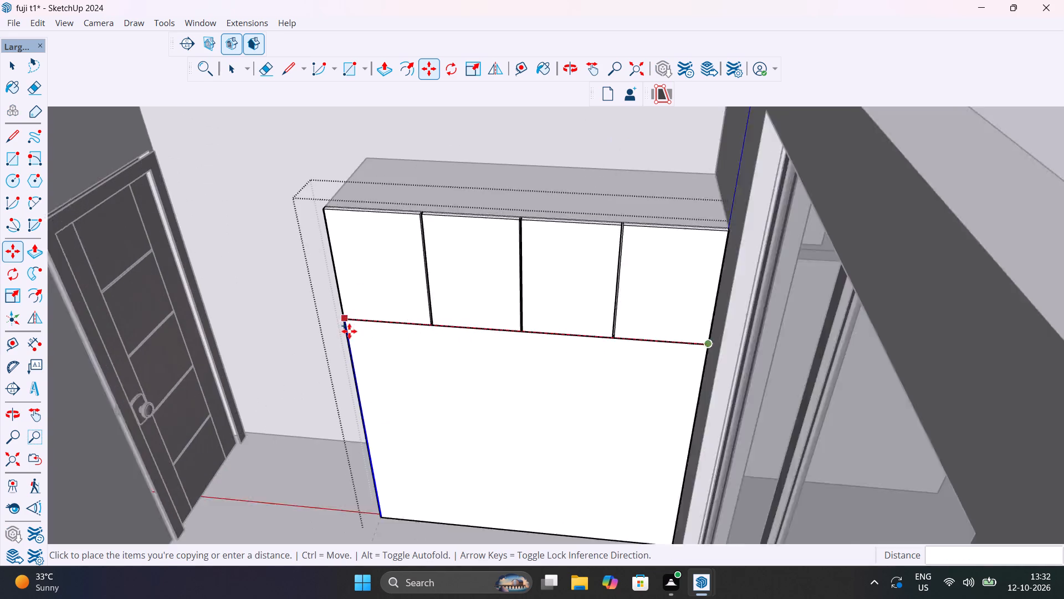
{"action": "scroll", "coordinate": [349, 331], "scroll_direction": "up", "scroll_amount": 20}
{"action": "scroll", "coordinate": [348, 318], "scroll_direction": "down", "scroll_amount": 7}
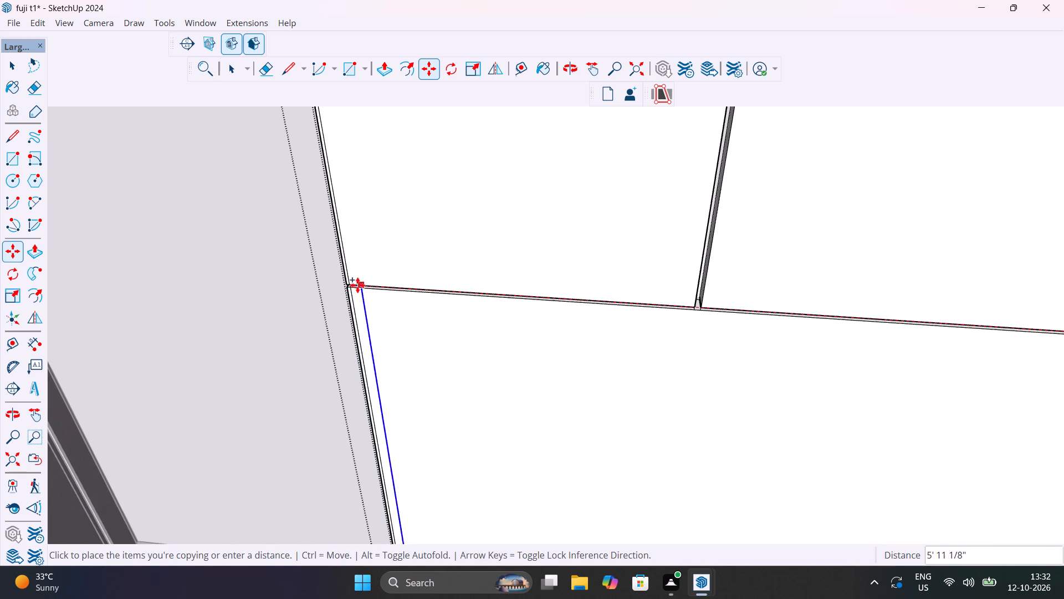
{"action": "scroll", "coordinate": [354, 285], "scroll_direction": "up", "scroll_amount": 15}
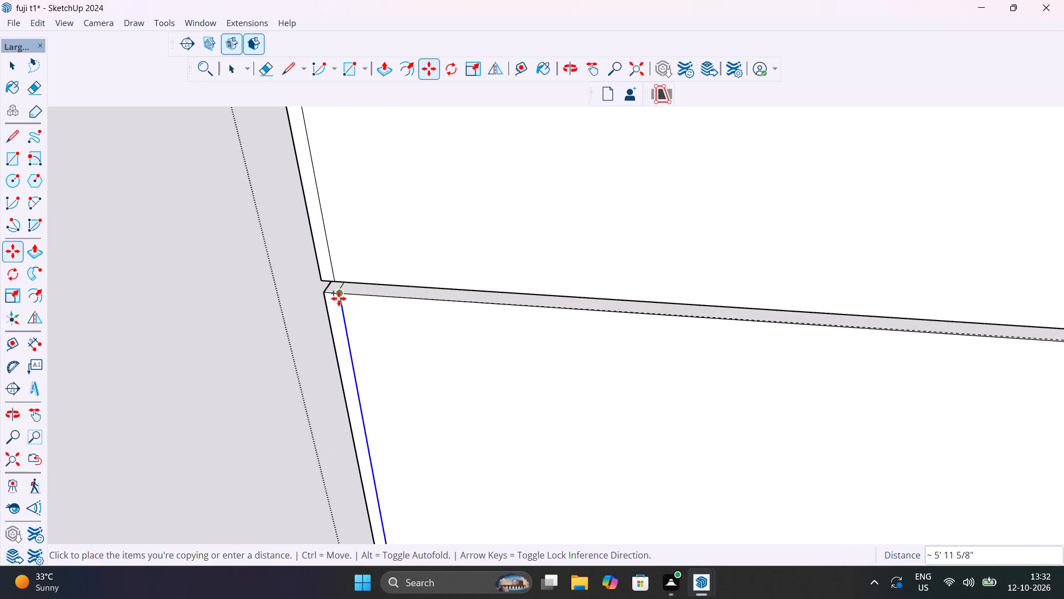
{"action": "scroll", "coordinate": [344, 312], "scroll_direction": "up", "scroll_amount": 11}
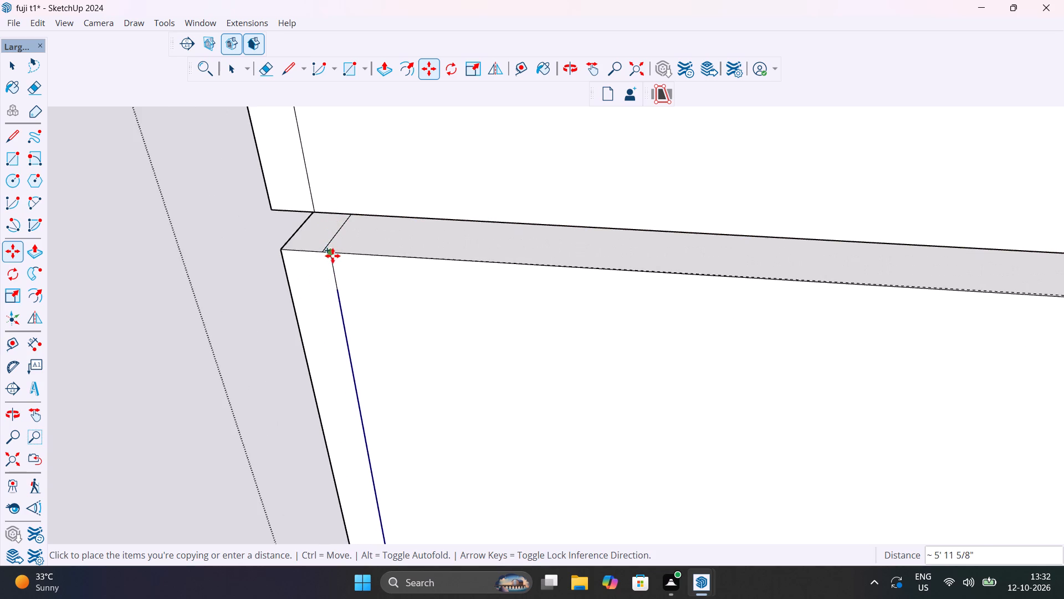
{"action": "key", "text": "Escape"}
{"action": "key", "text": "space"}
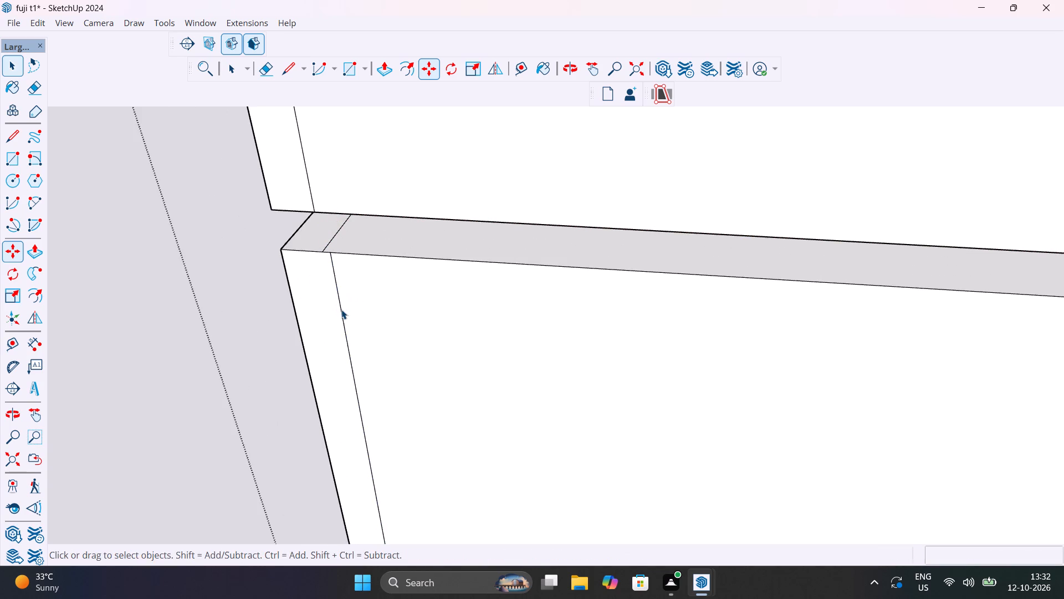
Copy the lower front's inset line on the room-door side slightly outward so it meets the end of the ledge's short line.
{"action": "left_click", "coordinate": [341, 309]}
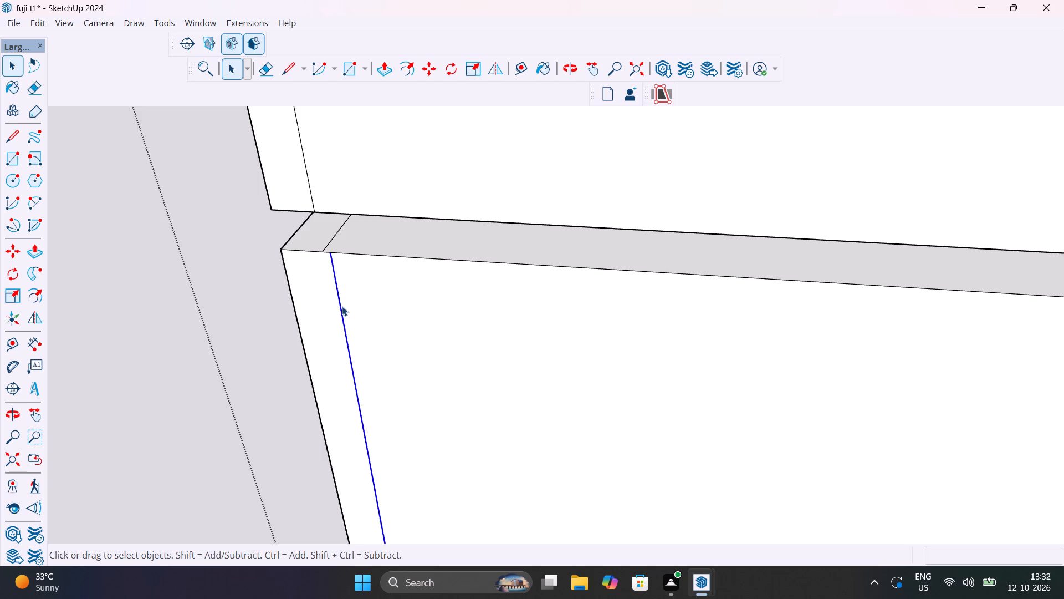
{"action": "middle_click_drag", "start_coordinate": [349, 307], "coordinate": [421, 312]}
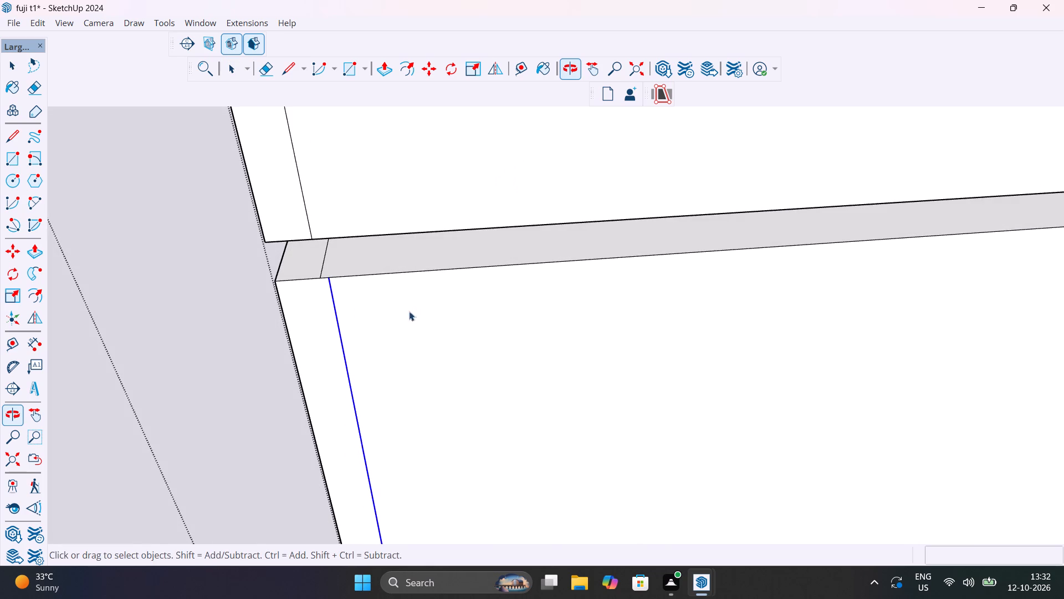
{"action": "key", "text": "m"}
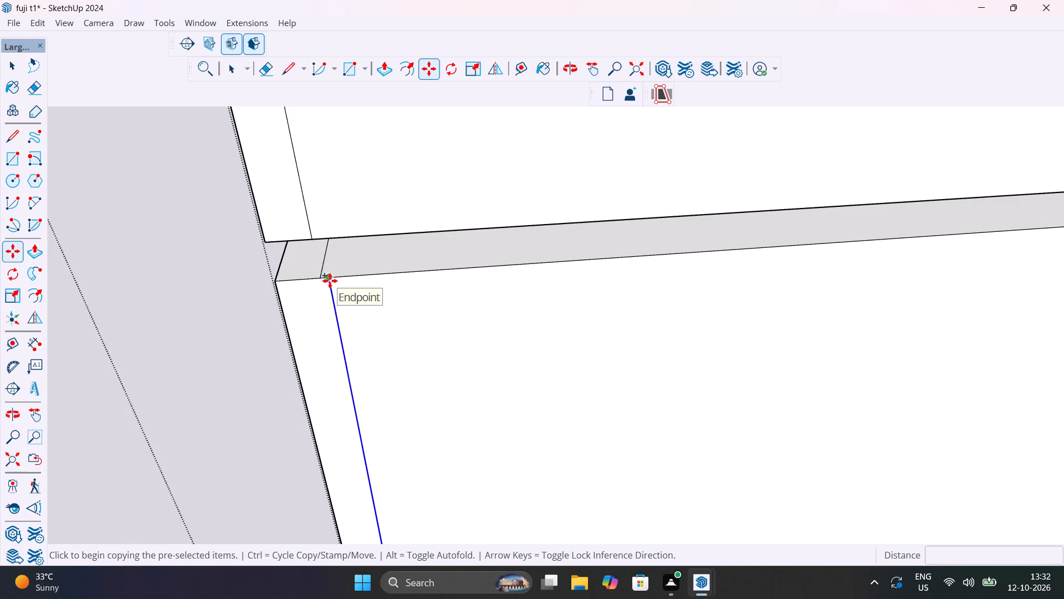
{"action": "left_click", "coordinate": [330, 281]}
{"action": "scroll", "coordinate": [321, 280], "scroll_direction": "up", "scroll_amount": 14}
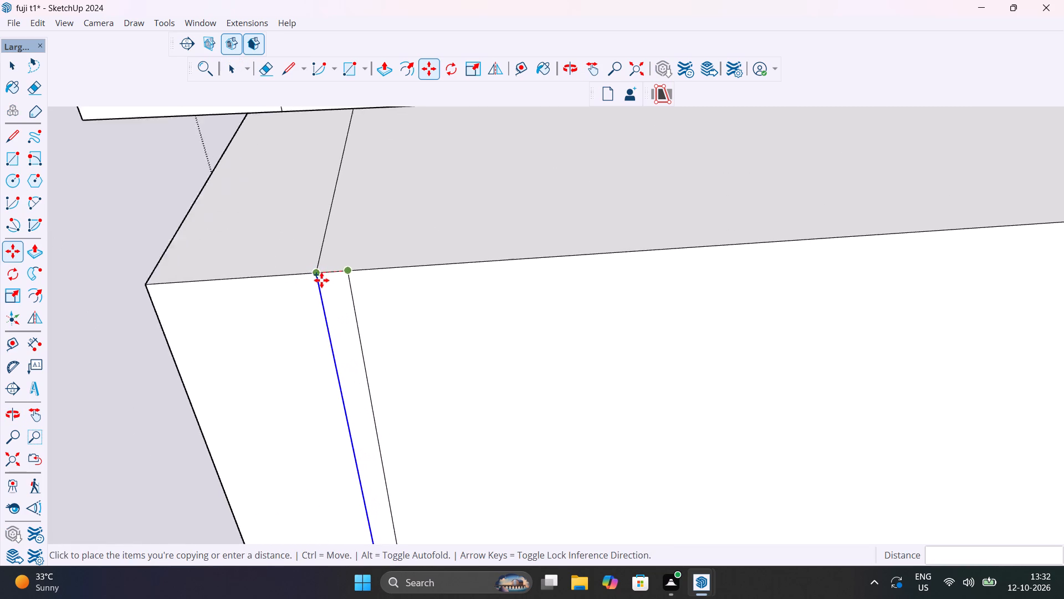
{"action": "scroll", "coordinate": [321, 280], "scroll_direction": "up", "scroll_amount": 3}
{"action": "left_click", "coordinate": [315, 271]}
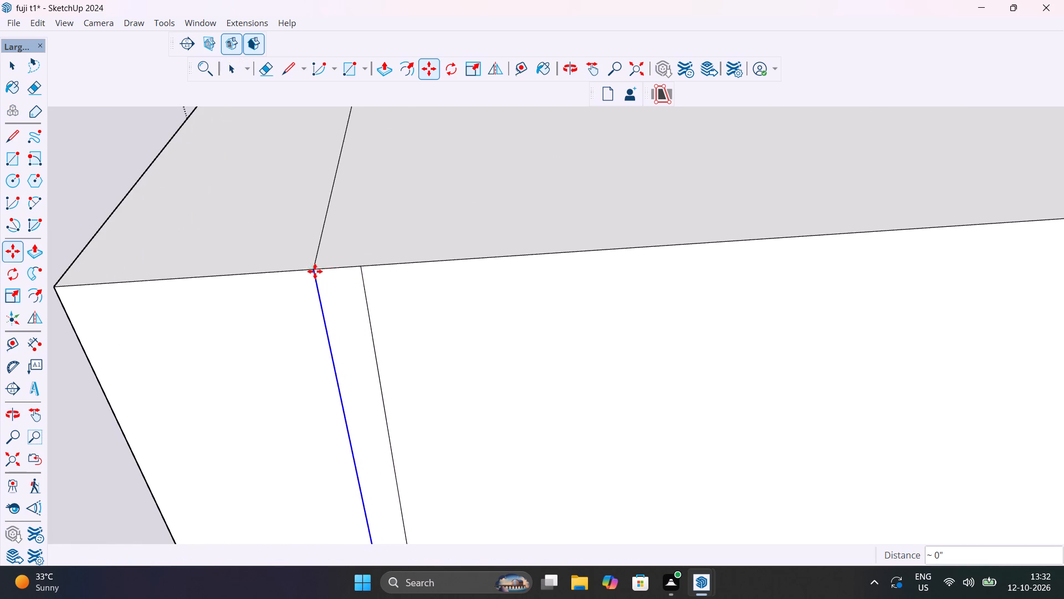
Delete the misaligned original inset line just inside the new copy on the lower front.
{"action": "key", "text": "space"}
{"action": "left_click", "coordinate": [367, 295]}
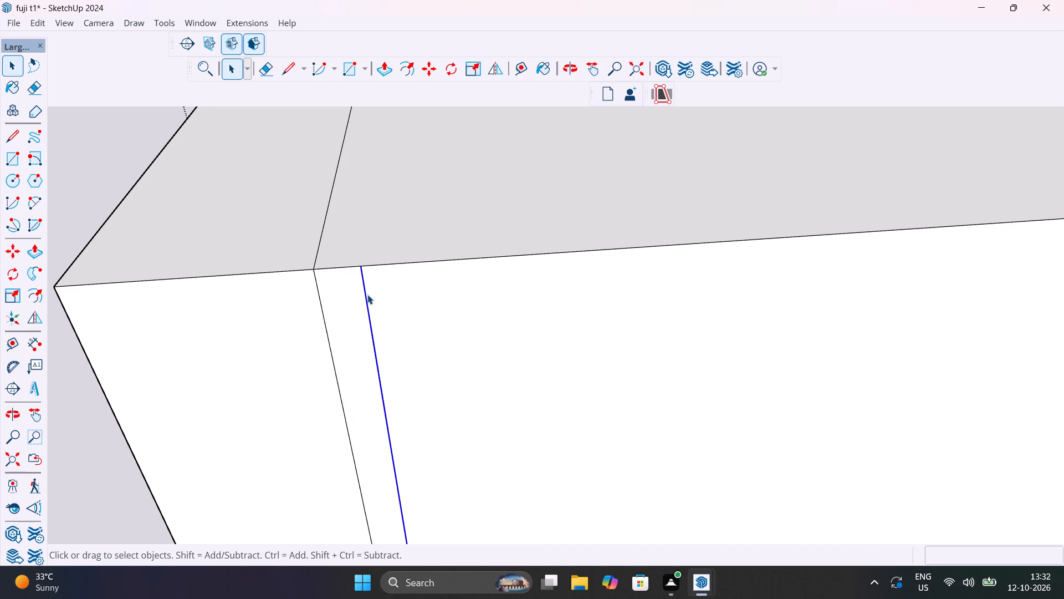
{"action": "key", "text": "Delete"}
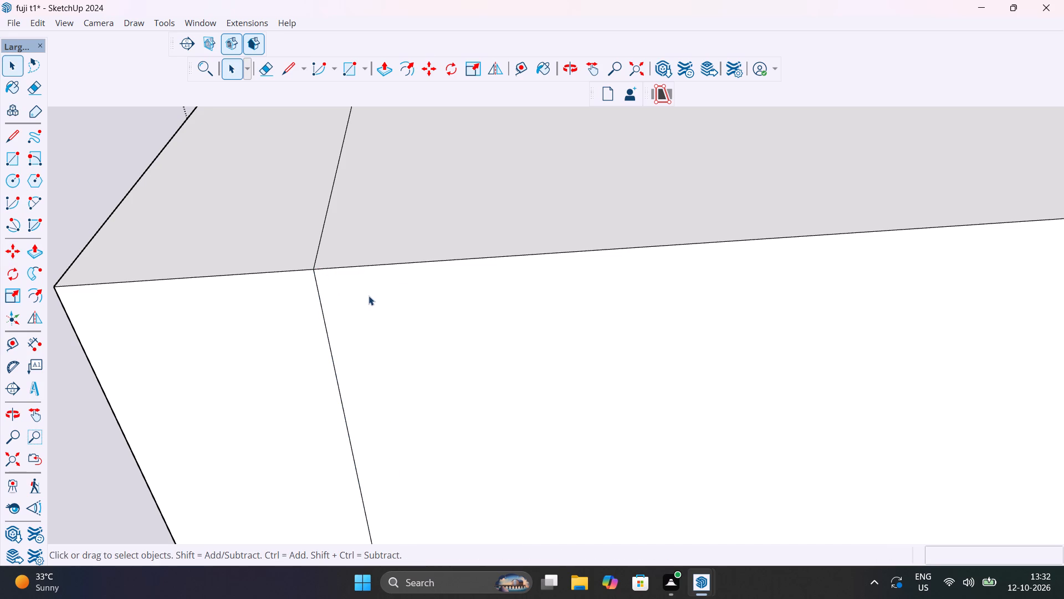
Inspect the ledge below the upper shutters from the corrected inset line across to the lower front's opposite side edge.
{"action": "scroll", "coordinate": [395, 287], "scroll_direction": "down", "scroll_amount": 13}
{"action": "scroll", "coordinate": [635, 286], "scroll_direction": "down", "scroll_amount": 15}
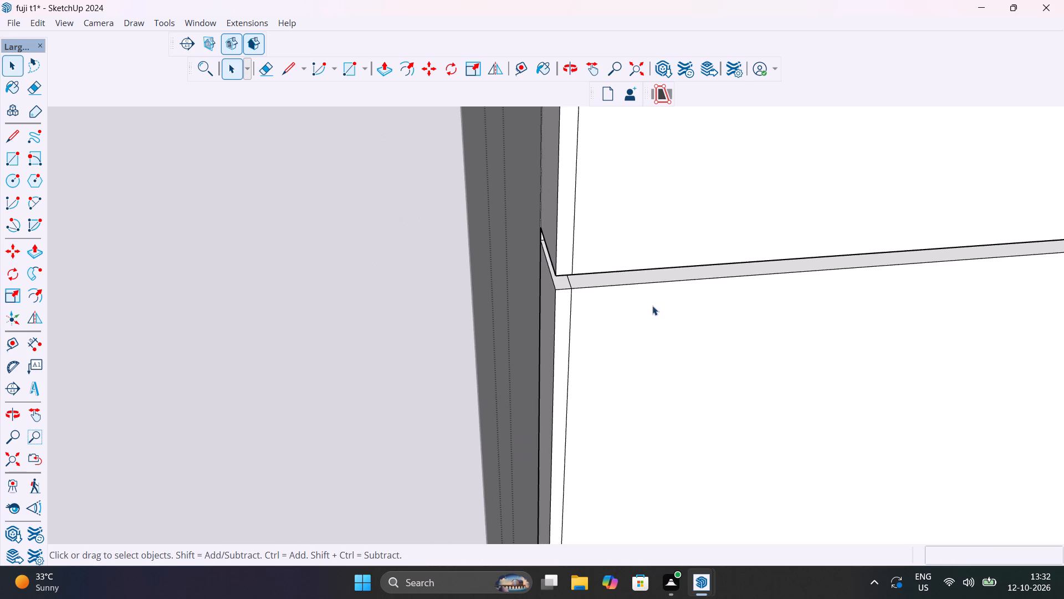
{"action": "middle_click_drag", "start_coordinate": [654, 307], "coordinate": [146, 369], "text": "shift"}
{"action": "scroll", "coordinate": [146, 369], "scroll_direction": "up", "scroll_amount": 1, "text": "shift"}
{"action": "scroll", "coordinate": [535, 328], "scroll_direction": "down", "scroll_amount": 8}
{"action": "scroll", "coordinate": [825, 334], "scroll_direction": "down", "scroll_amount": 1, "text": "shift"}
{"action": "middle_click_drag", "start_coordinate": [768, 346], "coordinate": [508, 379], "text": "shift"}
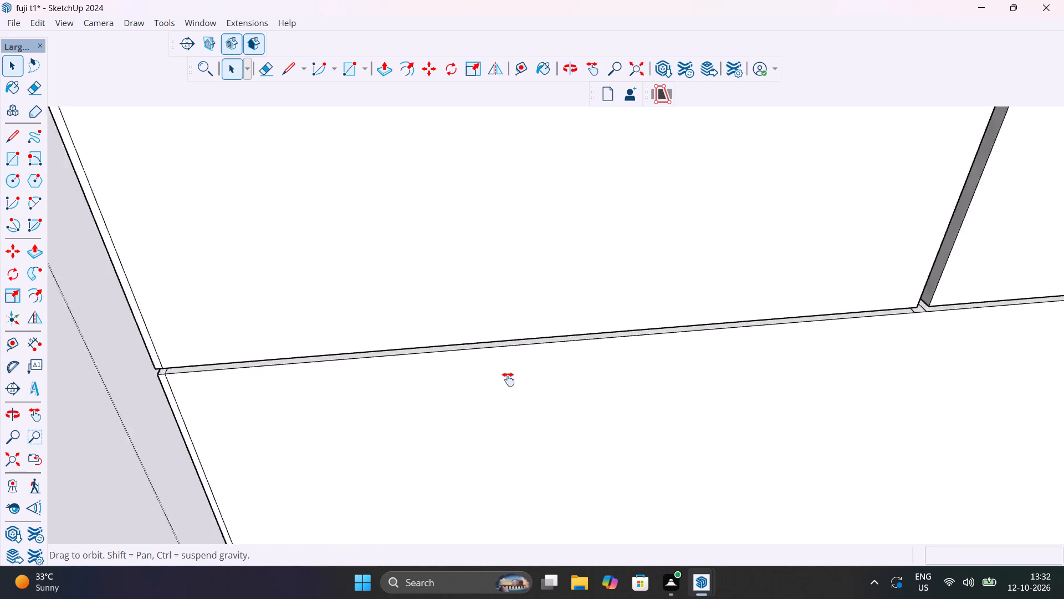
{"action": "middle_click_drag", "start_coordinate": [508, 379], "coordinate": [222, 394], "text": "shift"}
{"action": "scroll", "coordinate": [709, 377], "scroll_direction": "down", "scroll_amount": 6}
{"action": "middle_click_drag", "start_coordinate": [797, 365], "coordinate": [121, 394], "text": "shift"}
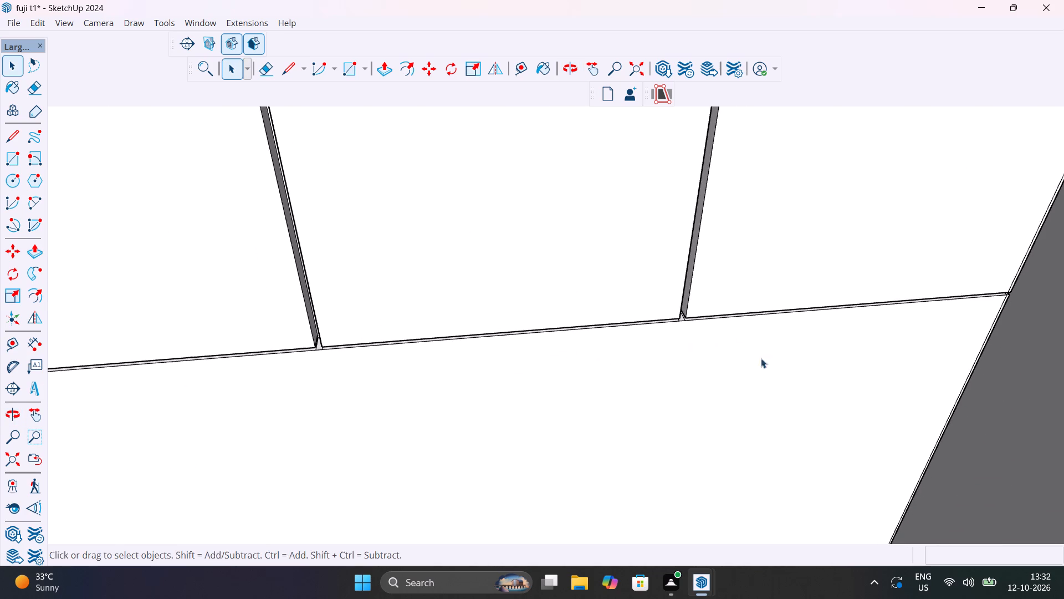
{"action": "scroll", "coordinate": [1019, 275], "scroll_direction": "up", "scroll_amount": 20}
{"action": "scroll", "coordinate": [1019, 275], "scroll_direction": "up", "scroll_amount": 1}
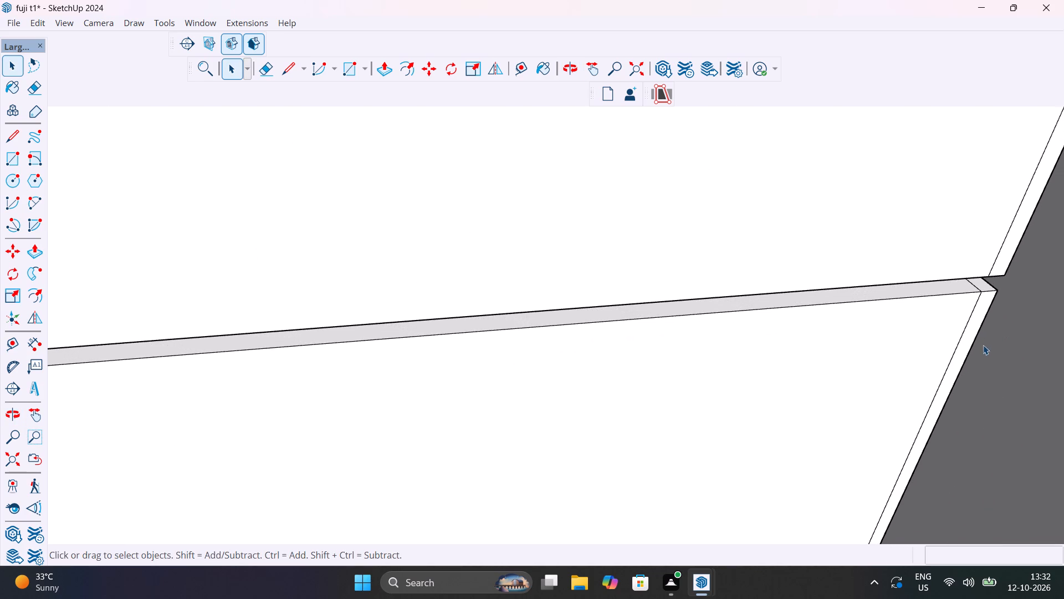
{"action": "scroll", "coordinate": [984, 344], "scroll_direction": "up", "scroll_amount": 1}
{"action": "middle_click_drag", "start_coordinate": [984, 344], "coordinate": [946, 335]}
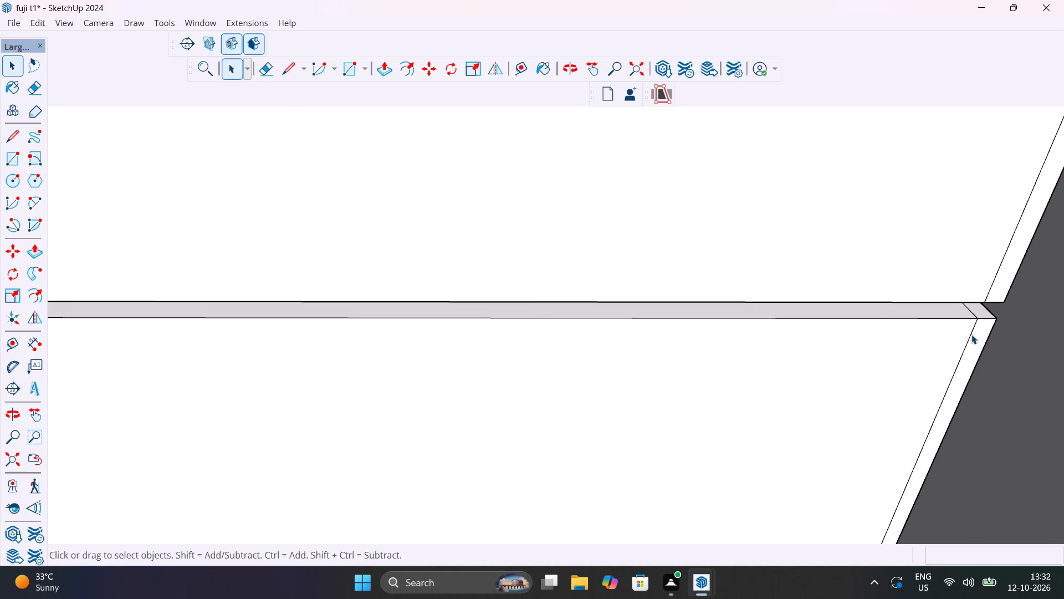
Copy the lower front's glazed-opening-side inset line to the opposite inset line, dividing the span into 3 equal parts.
{"action": "left_click", "coordinate": [971, 334]}
{"action": "key", "text": "m"}
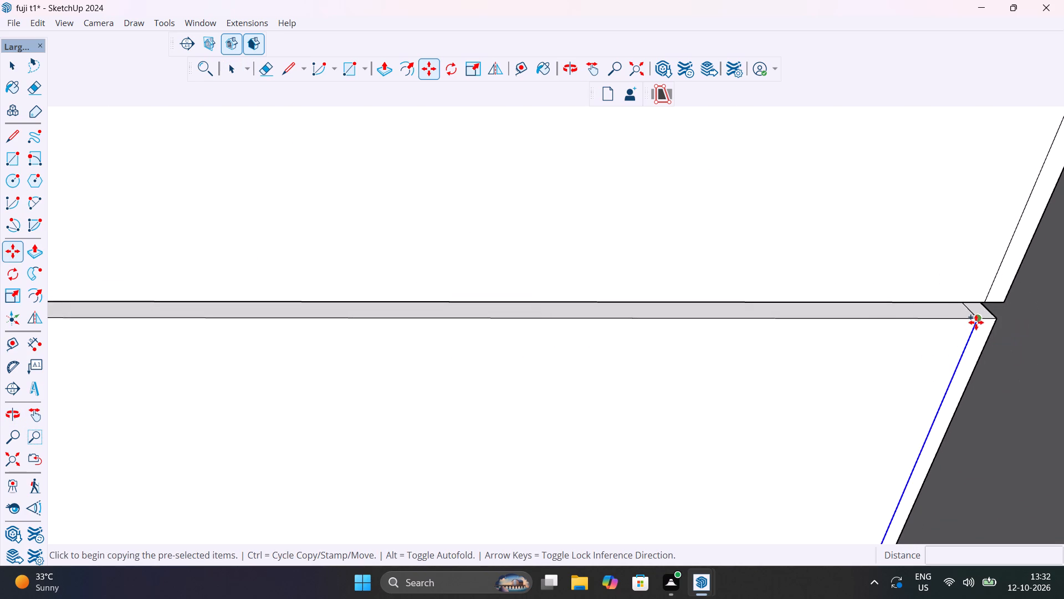
{"action": "left_click", "coordinate": [976, 322]}
{"action": "scroll", "coordinate": [858, 319], "scroll_direction": "down", "scroll_amount": 7}
{"action": "scroll", "coordinate": [858, 319], "scroll_direction": "down", "scroll_amount": 20}
{"action": "scroll", "coordinate": [858, 319], "scroll_direction": "down", "scroll_amount": 3}
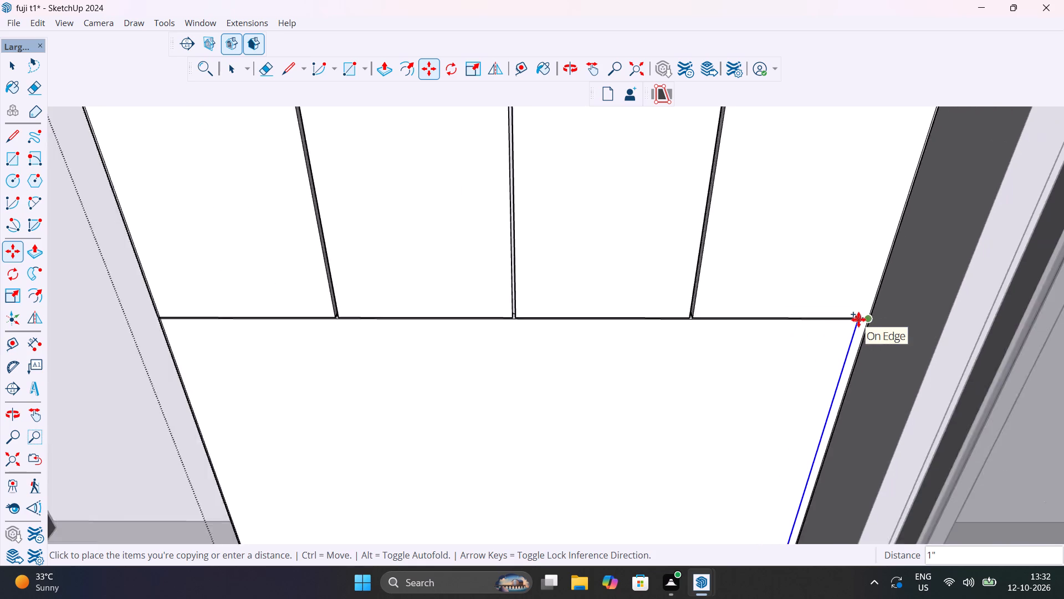
{"action": "scroll", "coordinate": [858, 319], "scroll_direction": "down", "scroll_amount": 6}
{"action": "scroll", "coordinate": [489, 326], "scroll_direction": "up", "scroll_amount": 10}
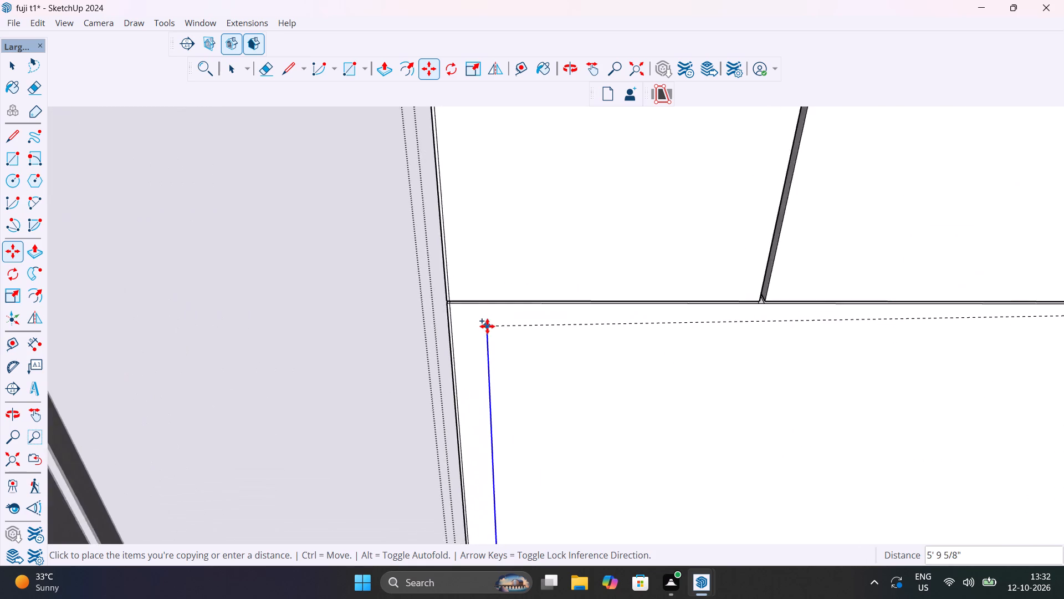
{"action": "scroll", "coordinate": [487, 326], "scroll_direction": "up", "scroll_amount": 14}
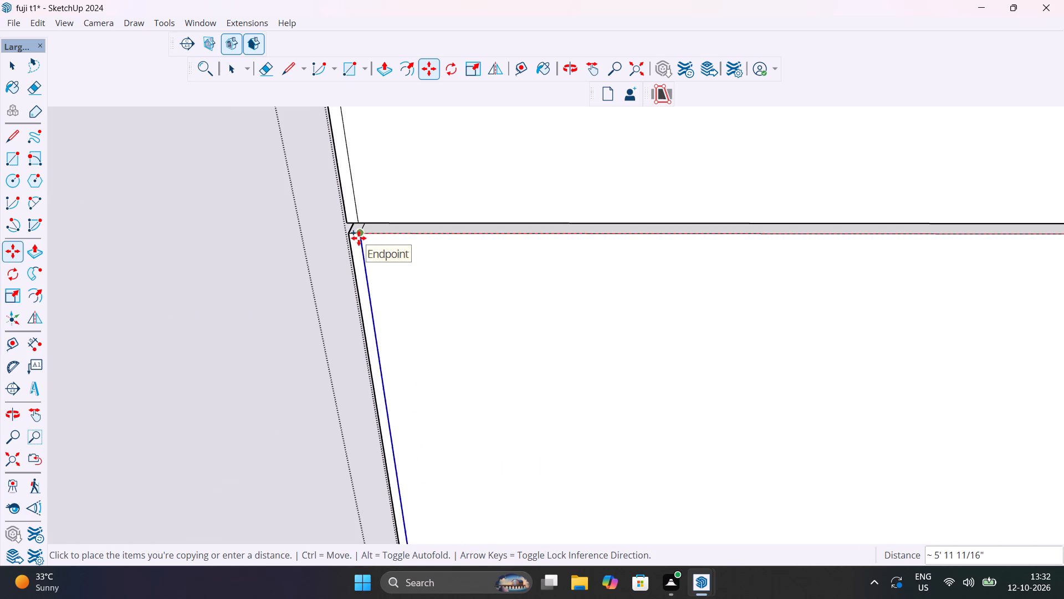
{"action": "left_click", "coordinate": [359, 238]}
{"action": "scroll", "coordinate": [434, 338], "scroll_direction": "down", "scroll_amount": 13}
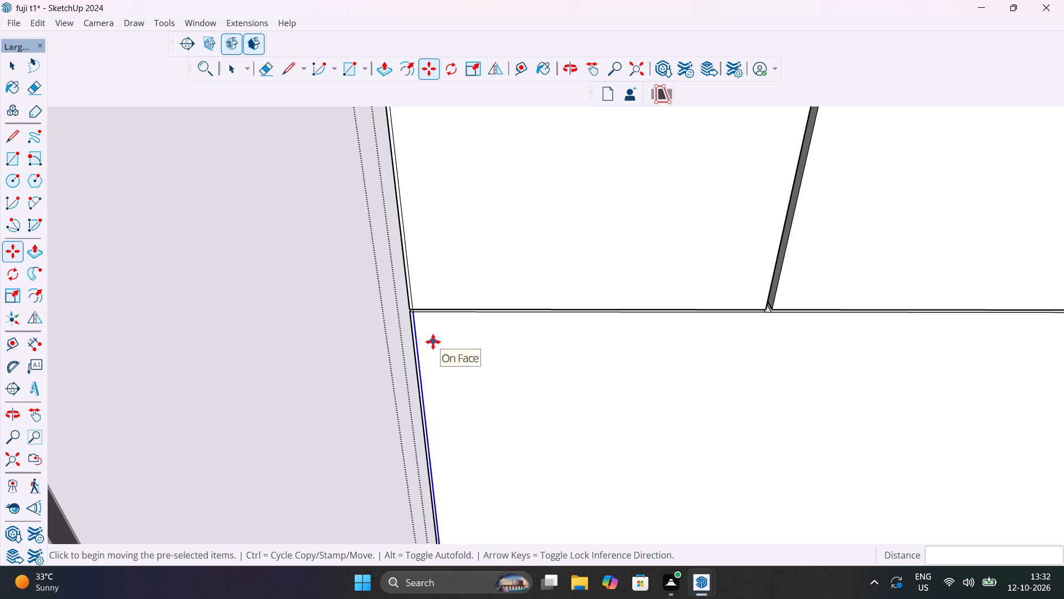
{"action": "type", "text": "3/"}
{"action": "key", "text": "Return"}
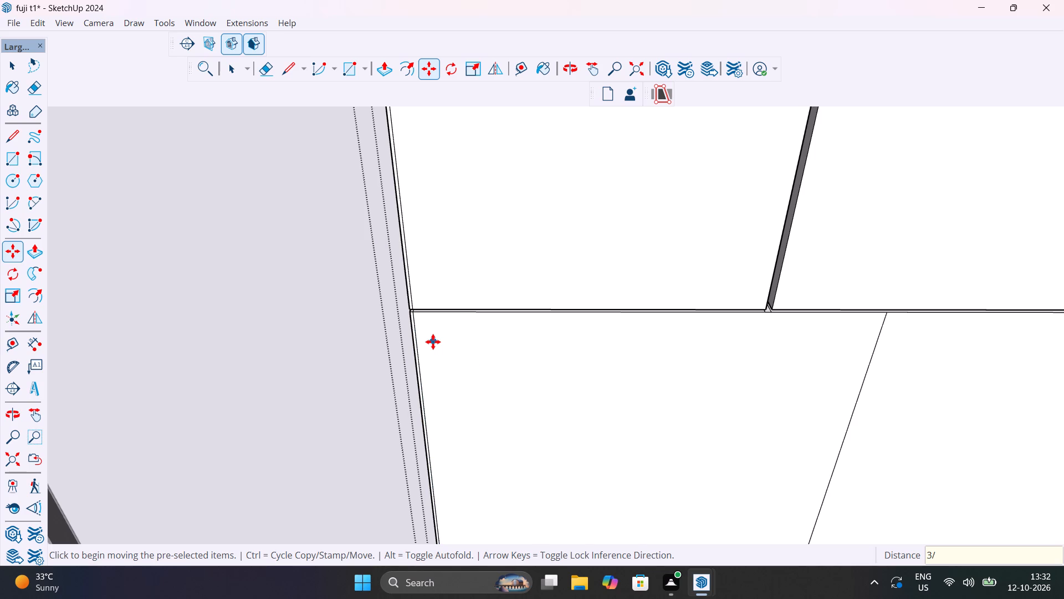
{"action": "scroll", "coordinate": [433, 342], "scroll_direction": "down", "scroll_amount": 20}
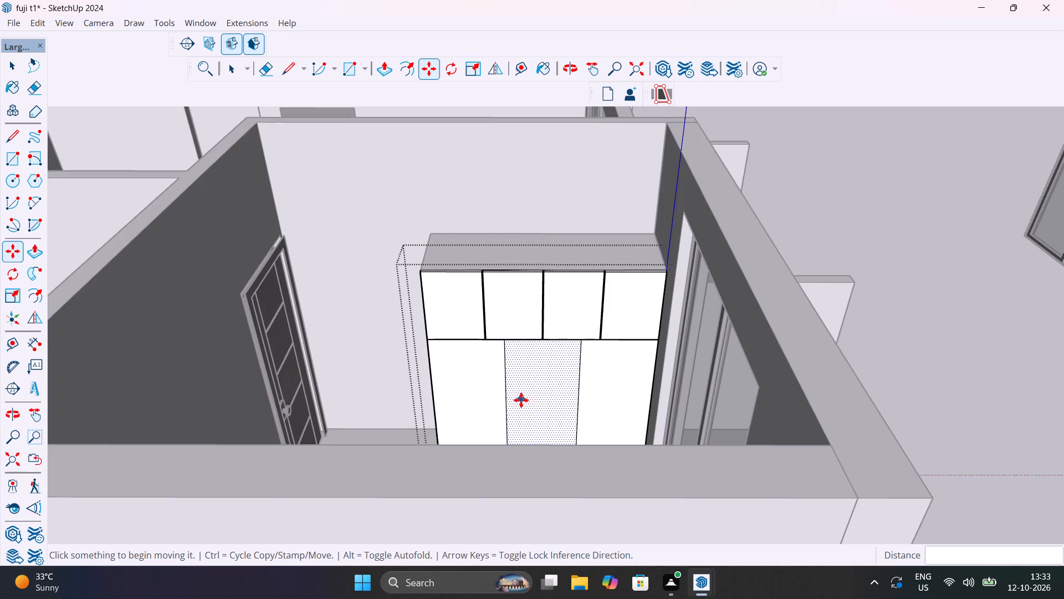
Copy both vertical division lines on the lower front 4 mm toward the glazed-opening side.
{"action": "scroll", "coordinate": [508, 423], "scroll_direction": "up", "scroll_amount": 5}
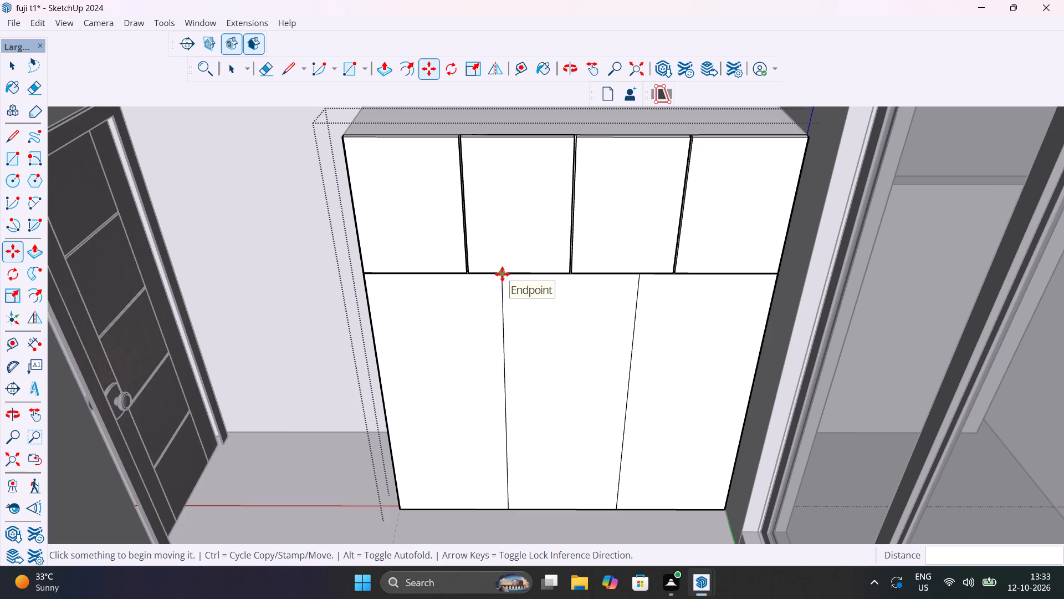
{"action": "scroll", "coordinate": [499, 273], "scroll_direction": "up", "scroll_amount": 11}
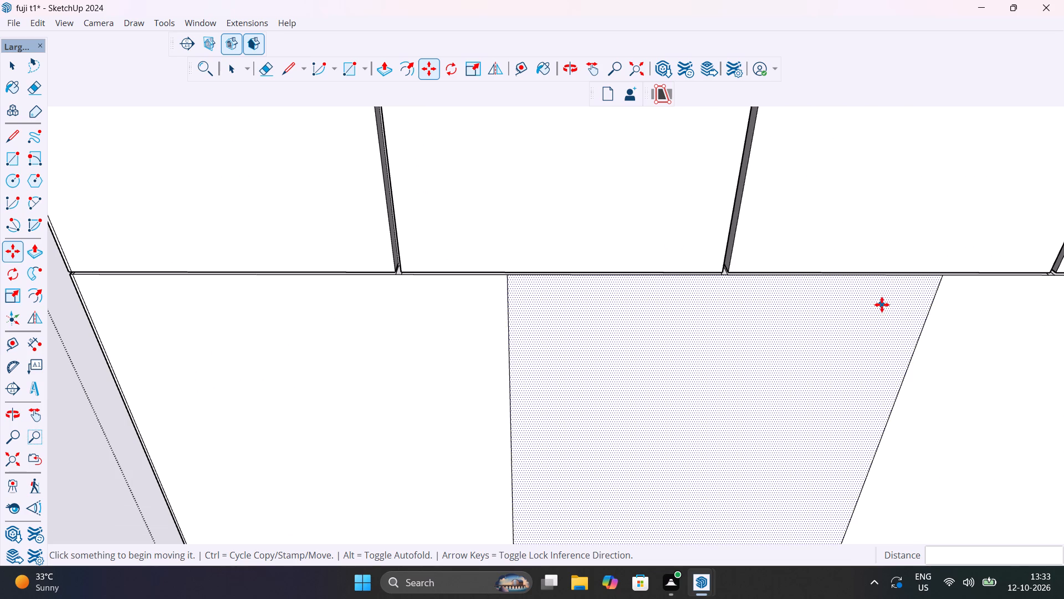
{"action": "key", "text": "space"}
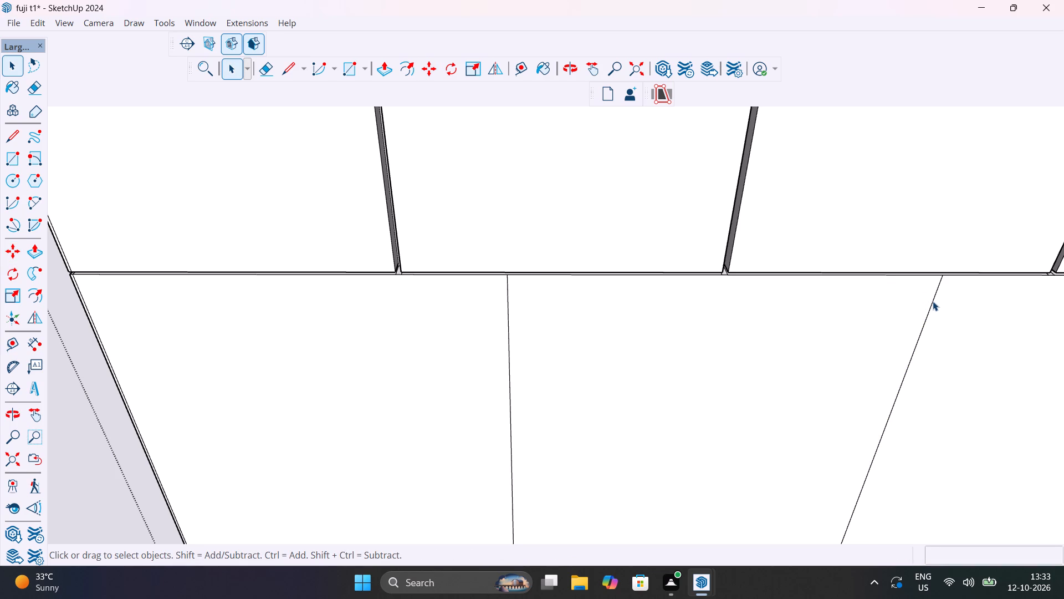
{"action": "left_click", "coordinate": [933, 301]}
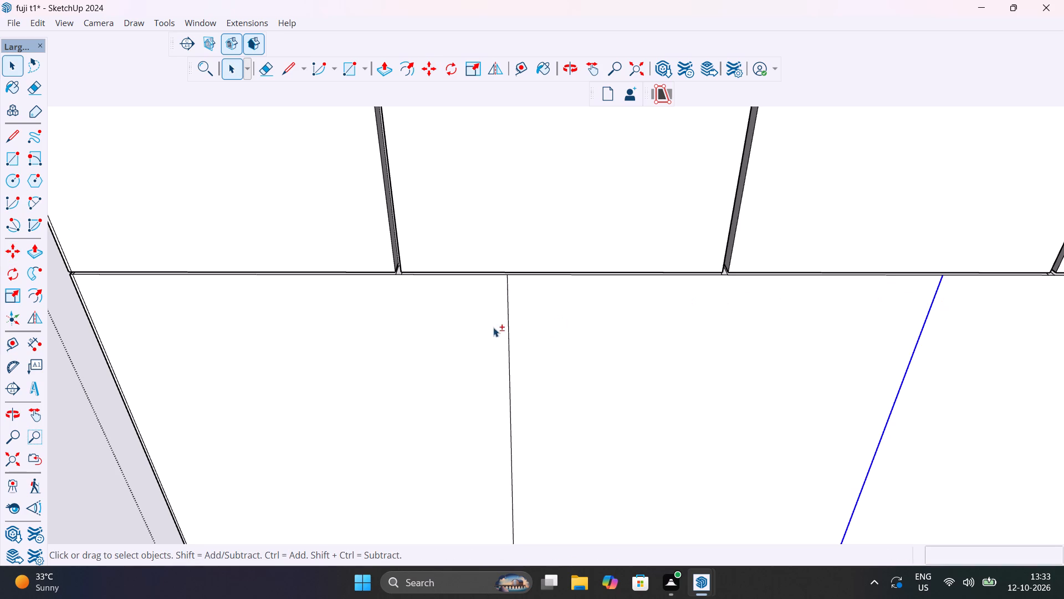
{"action": "left_click", "coordinate": [508, 322], "text": "shift"}
{"action": "key", "text": "m"}
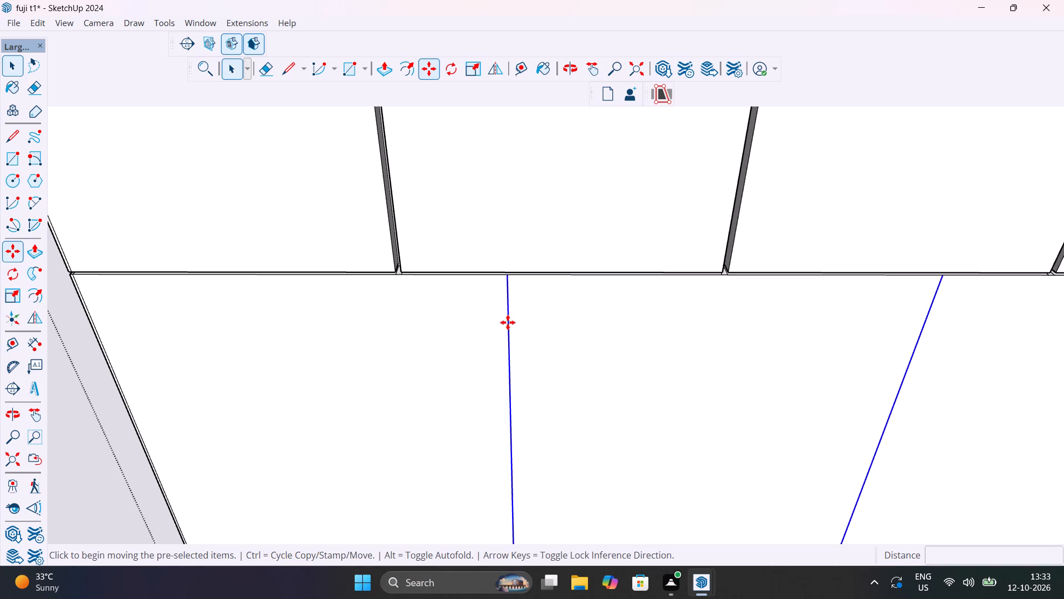
{"action": "left_click", "coordinate": [944, 280]}
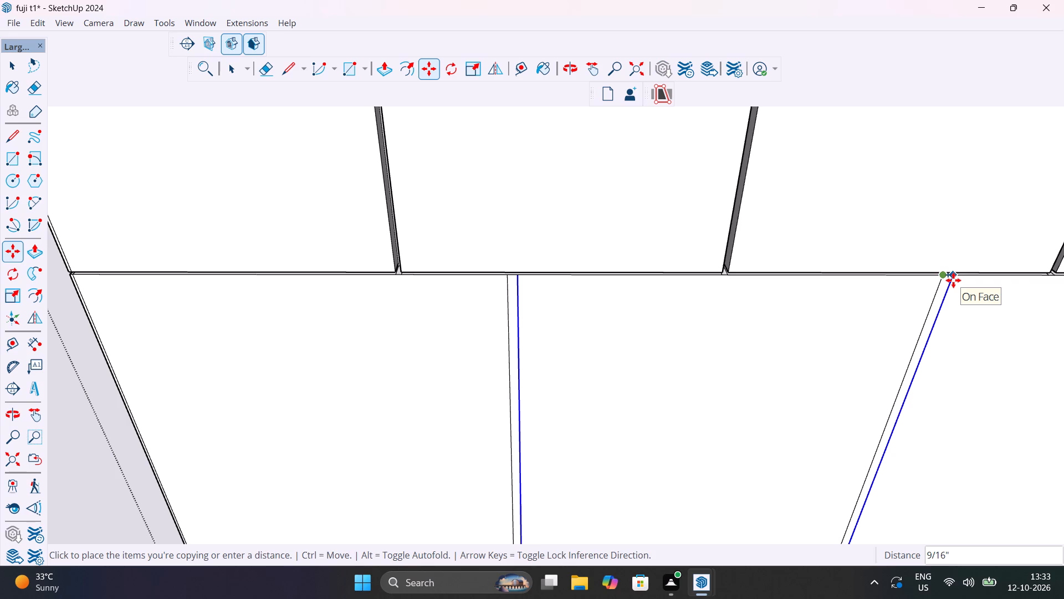
{"action": "type", "text": "4mm"}
{"action": "key", "text": "Return"}
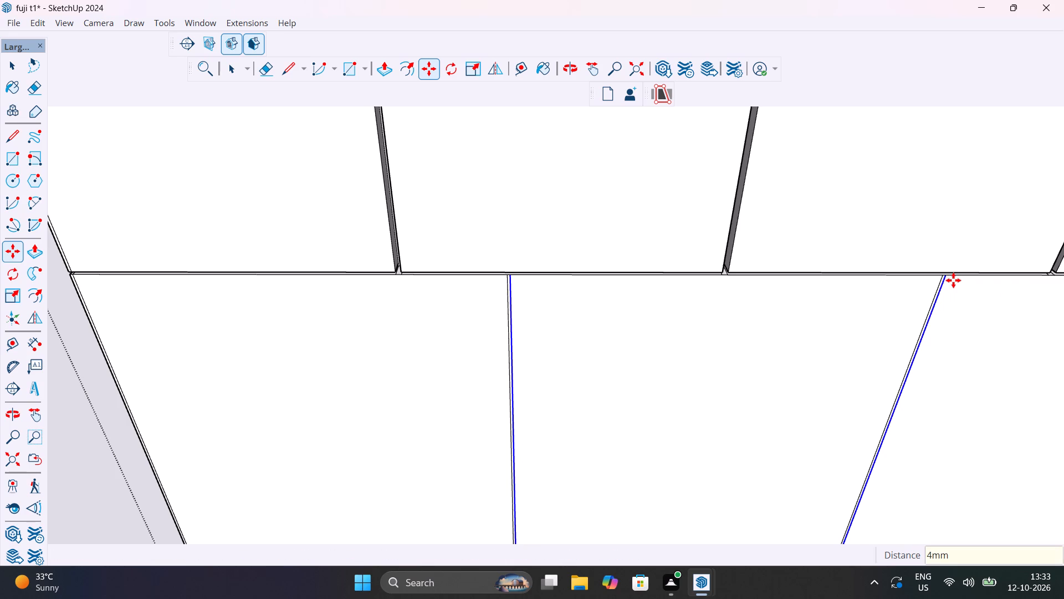
Copy the two new offset lines 8 mm back toward the room-door side, past the original division lines.
{"action": "key", "text": "m"}
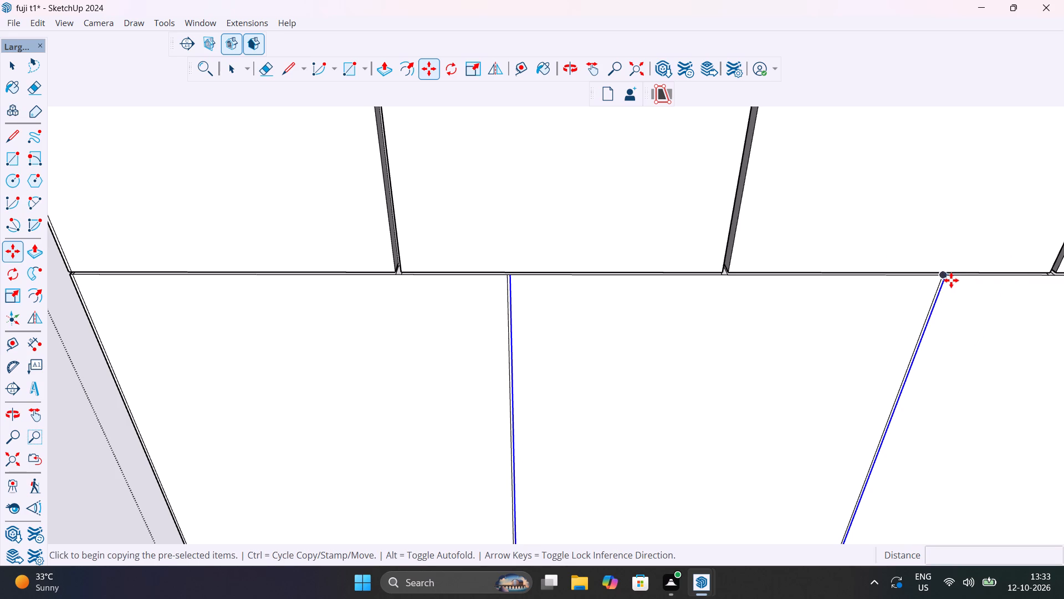
{"action": "scroll", "coordinate": [949, 279], "scroll_direction": "up", "scroll_amount": 10}
{"action": "left_click", "coordinate": [942, 272]}
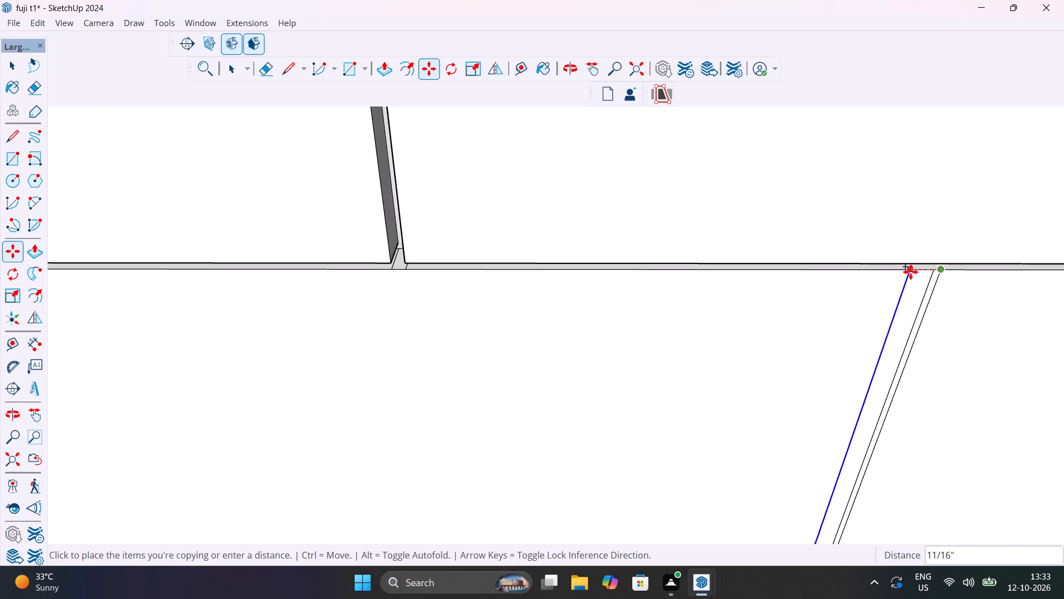
{"action": "key", "text": "8"}
{"action": "type", "text": "mm"}
{"action": "key", "text": "Return"}
{"action": "key", "text": "space"}
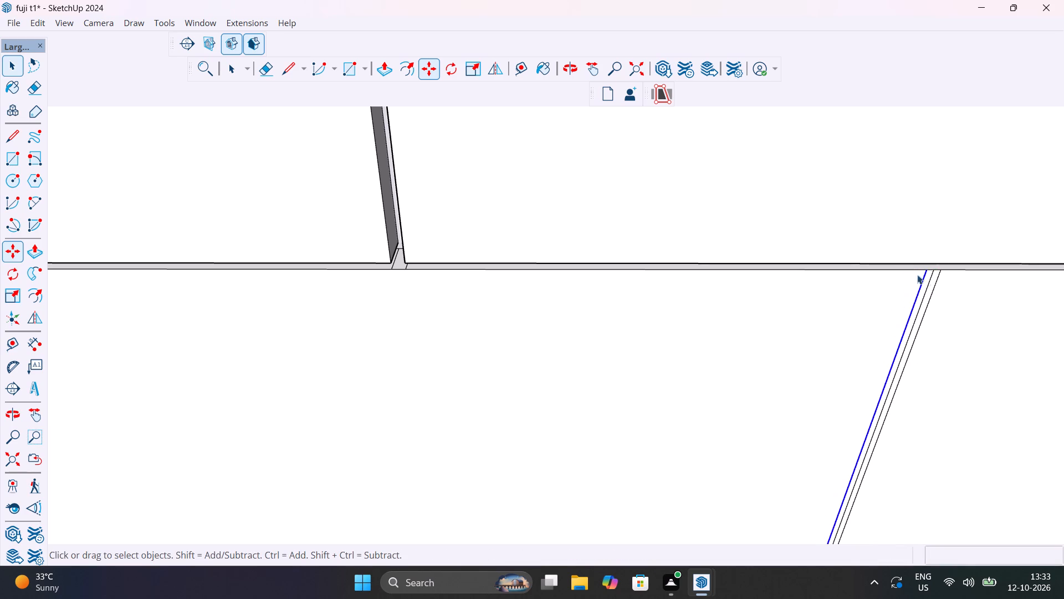
Delete the original middle line within each of the two shutter gaps on the lower front.
{"action": "left_click", "coordinate": [928, 283]}
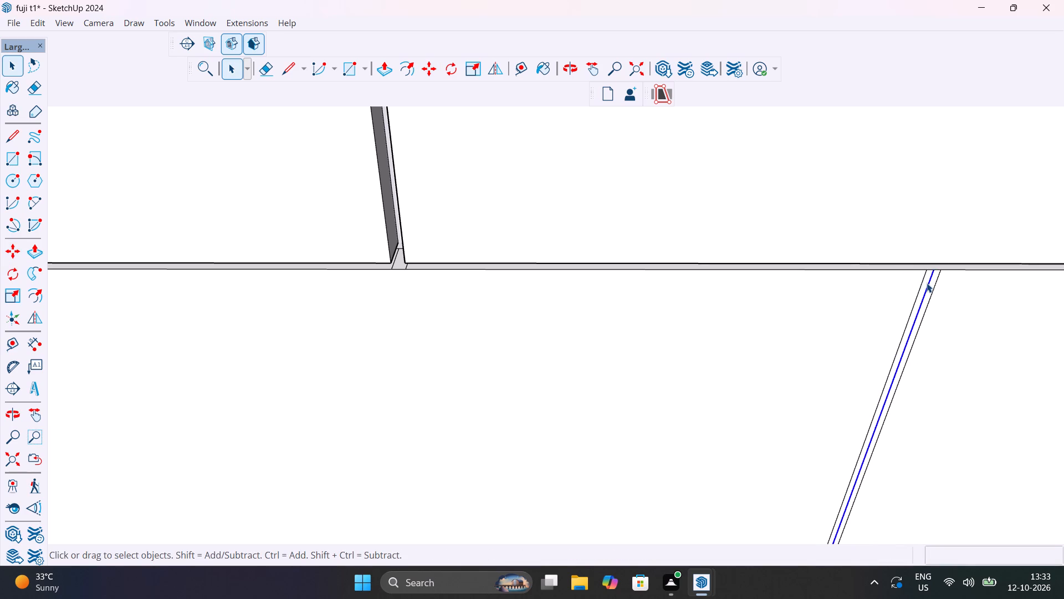
{"action": "key", "text": "Delete"}
{"action": "scroll", "coordinate": [928, 286], "scroll_direction": "down", "scroll_amount": 13}
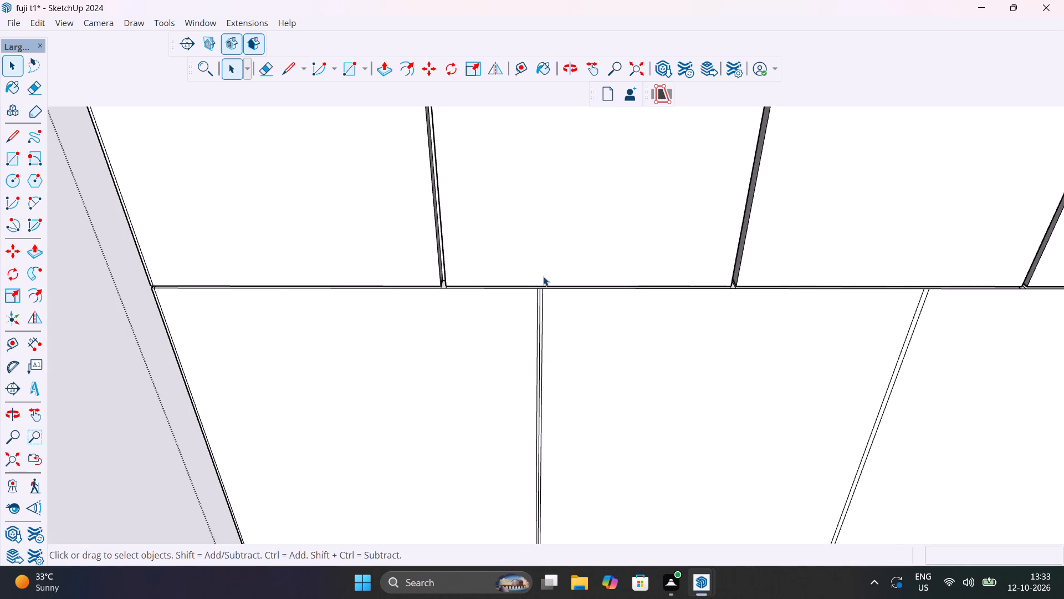
{"action": "scroll", "coordinate": [545, 277], "scroll_direction": "up", "scroll_amount": 15}
{"action": "left_click", "coordinate": [543, 304]}
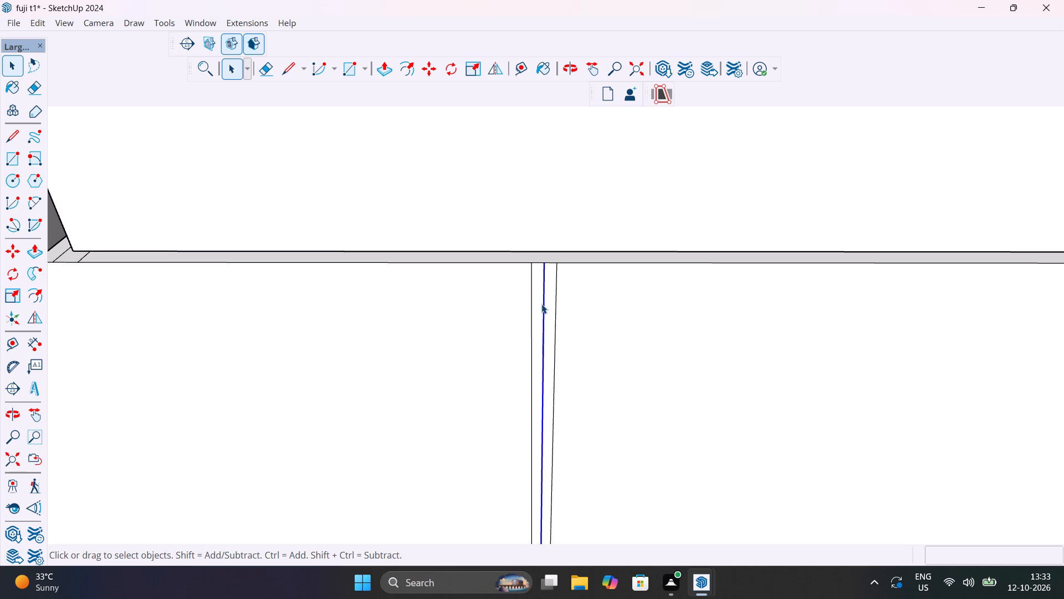
{"action": "key", "text": "Delete"}
{"action": "scroll", "coordinate": [541, 304], "scroll_direction": "down", "scroll_amount": 14}
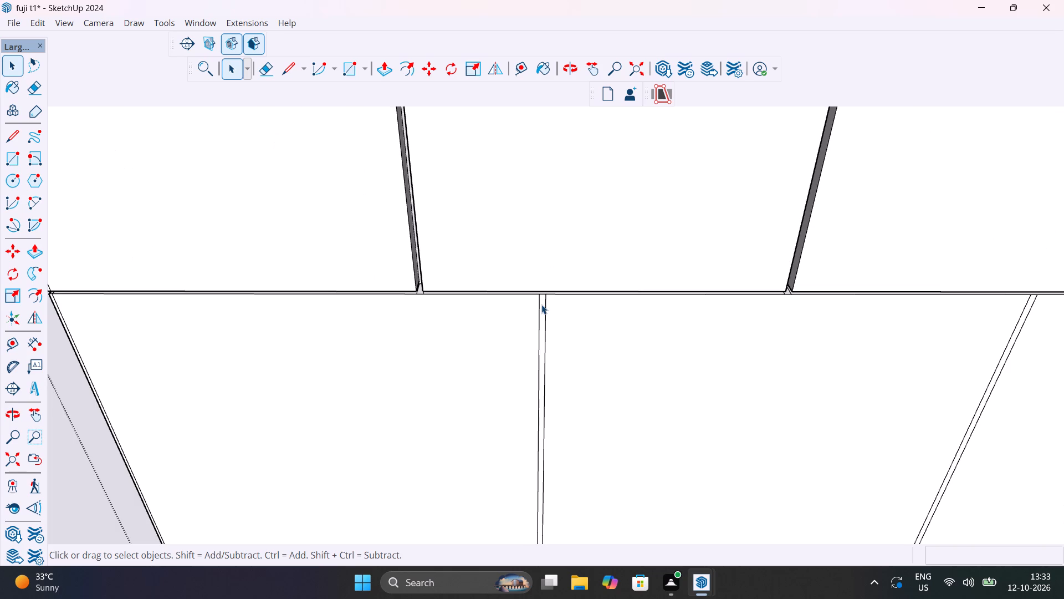
Push the narrow gap strip nearer the room door 1" into the lower front to form a groove.
{"action": "left_click", "coordinate": [541, 304]}
{"action": "scroll", "coordinate": [541, 304], "scroll_direction": "up", "scroll_amount": 5}
{"action": "key", "text": "p"}
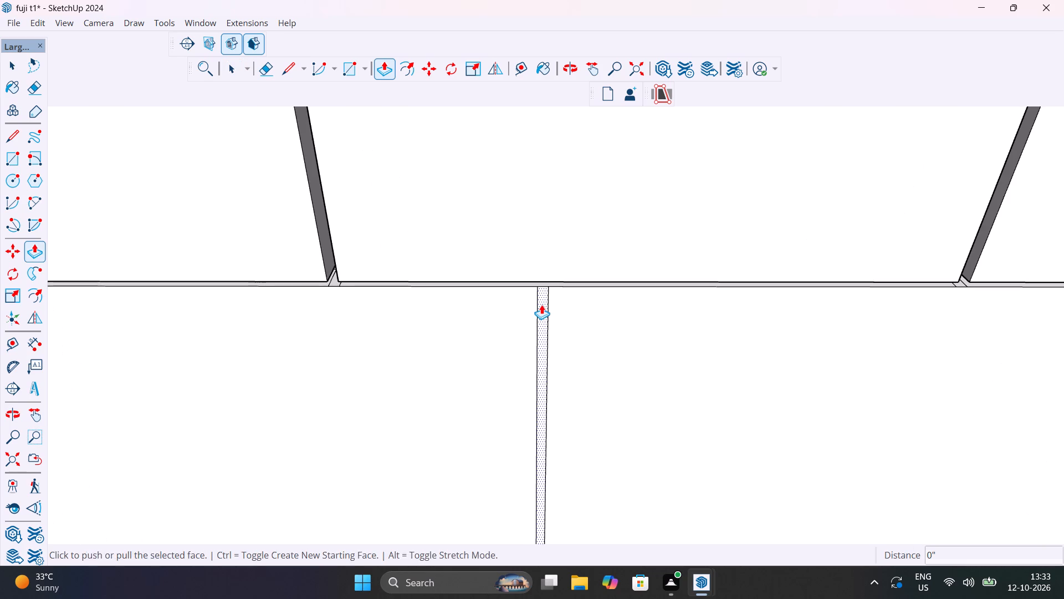
{"action": "left_click", "coordinate": [541, 304]}
{"action": "scroll", "coordinate": [543, 280], "scroll_direction": "up", "scroll_amount": 5}
{"action": "middle_click_drag", "start_coordinate": [549, 298], "coordinate": [610, 252]}
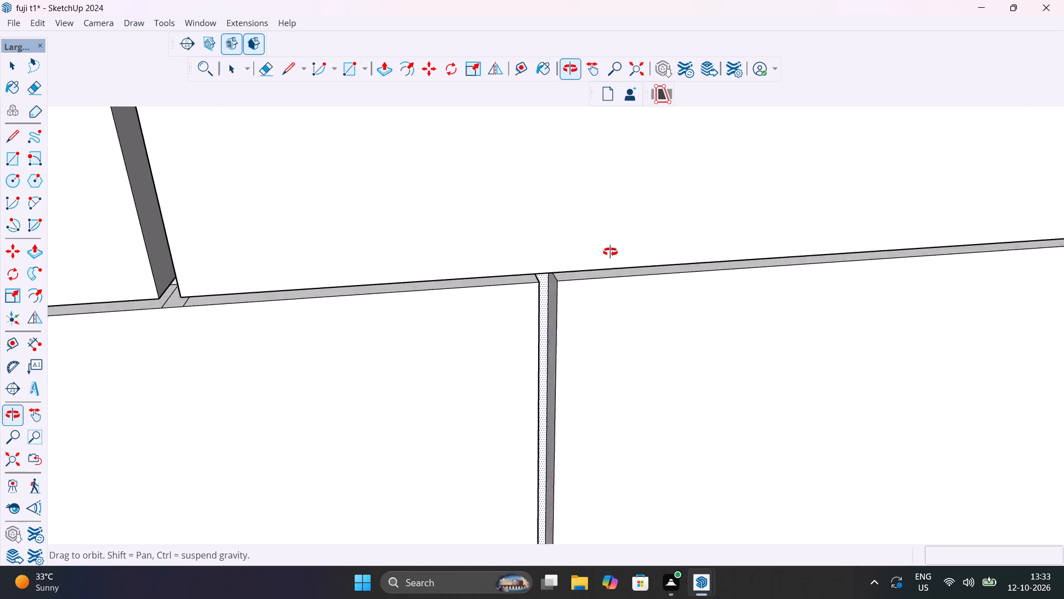
{"action": "middle_click_drag", "start_coordinate": [610, 252], "coordinate": [590, 267]}
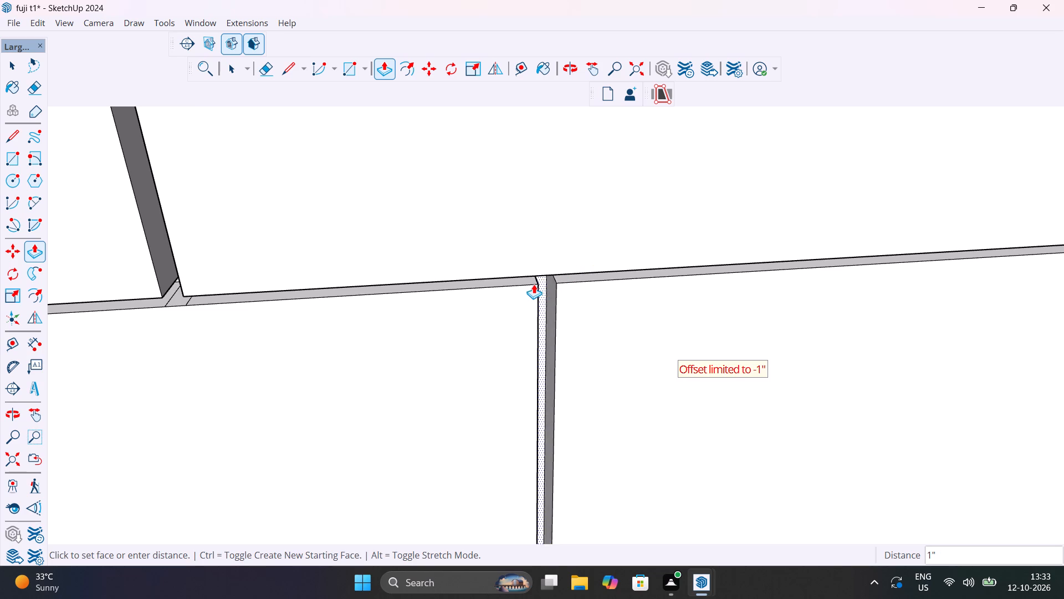
{"action": "left_click", "coordinate": [534, 284]}
Push the other gap strip, nearer the glazed opening, inward by the same 1".
{"action": "scroll", "coordinate": [541, 301], "scroll_direction": "down", "scroll_amount": 20}
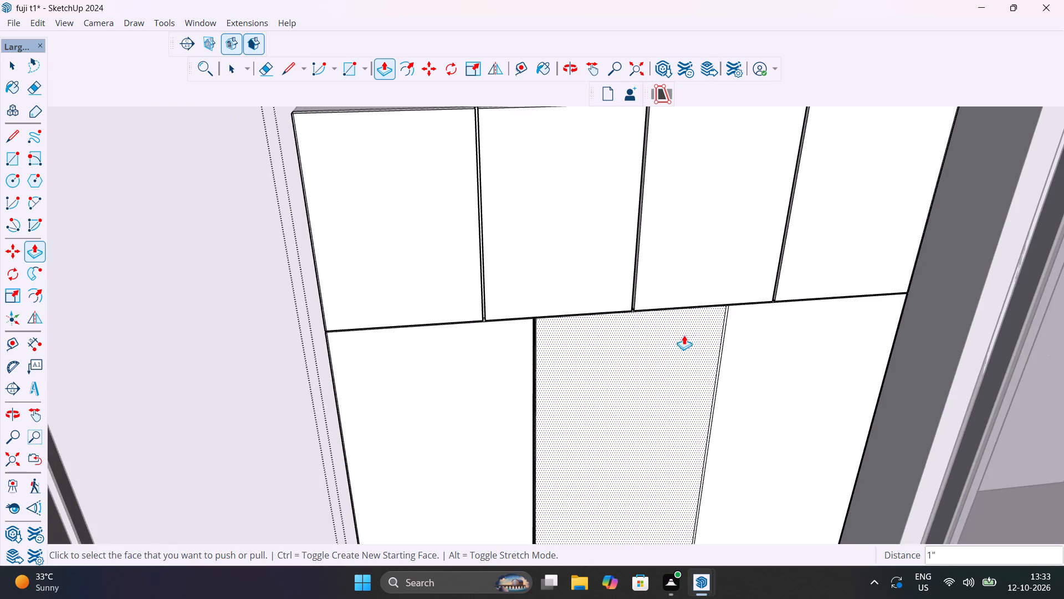
{"action": "scroll", "coordinate": [728, 318], "scroll_direction": "up", "scroll_amount": 17}
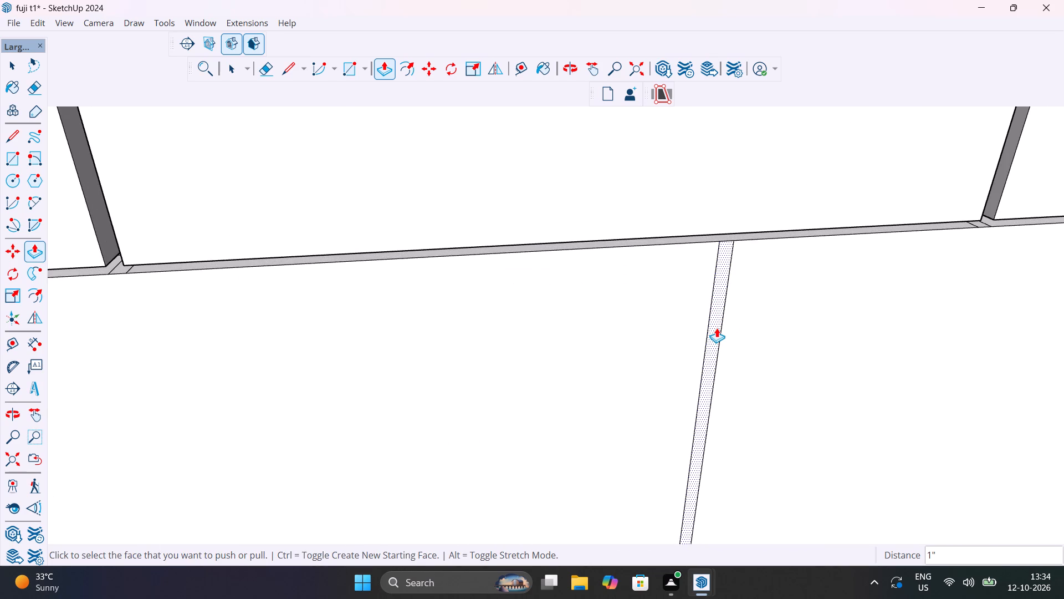
{"action": "double_click", "coordinate": [717, 328]}
{"action": "scroll", "coordinate": [717, 327], "scroll_direction": "down", "scroll_amount": 20}
{"action": "scroll", "coordinate": [717, 327], "scroll_direction": "down", "scroll_amount": 9}
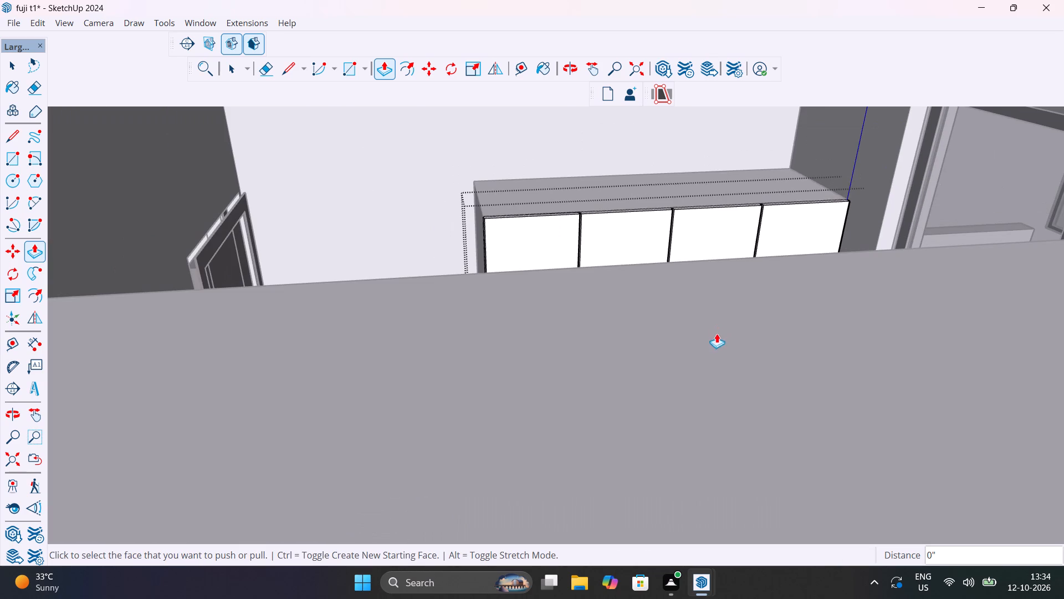
{"action": "middle_click_drag", "start_coordinate": [668, 311], "coordinate": [639, 386]}
{"action": "key", "text": "space"}
Push the narrow base strip along the bottom of the wardrobe's lower front inward by 1".
{"action": "scroll", "coordinate": [717, 195], "scroll_direction": "up", "scroll_amount": 6}
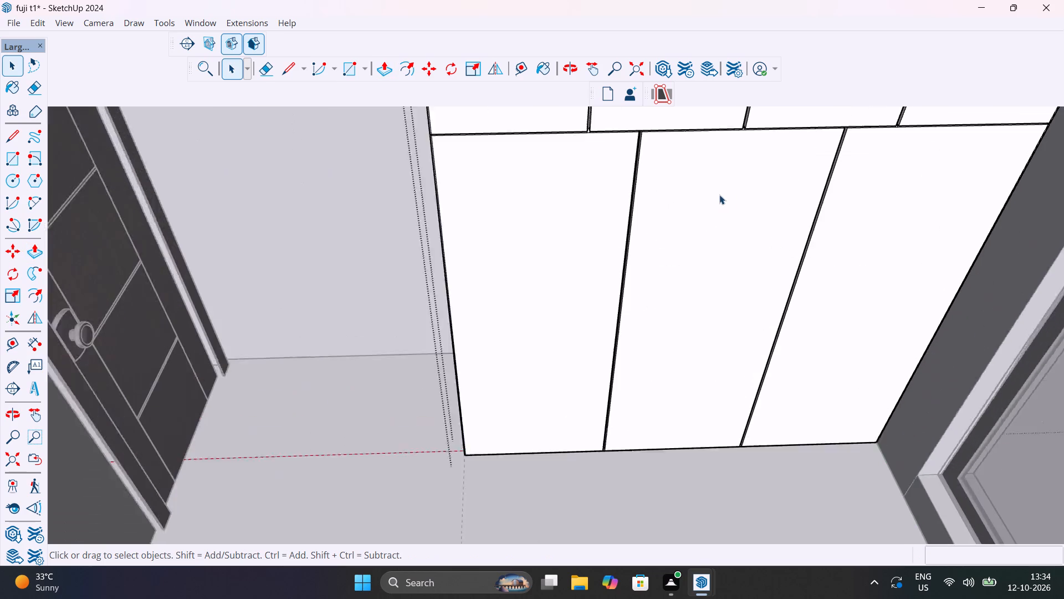
{"action": "scroll", "coordinate": [587, 473], "scroll_direction": "up", "scroll_amount": 7}
{"action": "middle_click_drag", "start_coordinate": [576, 495], "coordinate": [690, 415]}
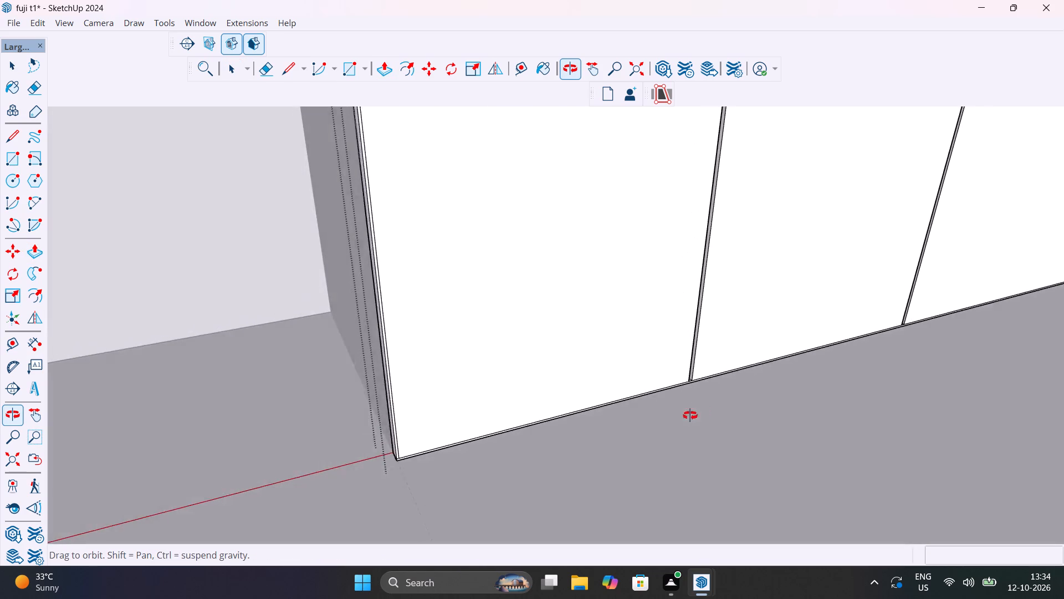
{"action": "middle_click_drag", "start_coordinate": [690, 415], "coordinate": [745, 364]}
{"action": "scroll", "coordinate": [751, 332], "scroll_direction": "up", "scroll_amount": 6}
{"action": "scroll", "coordinate": [673, 357], "scroll_direction": "up", "scroll_amount": 2}
{"action": "middle_click_drag", "start_coordinate": [697, 372], "coordinate": [695, 363]}
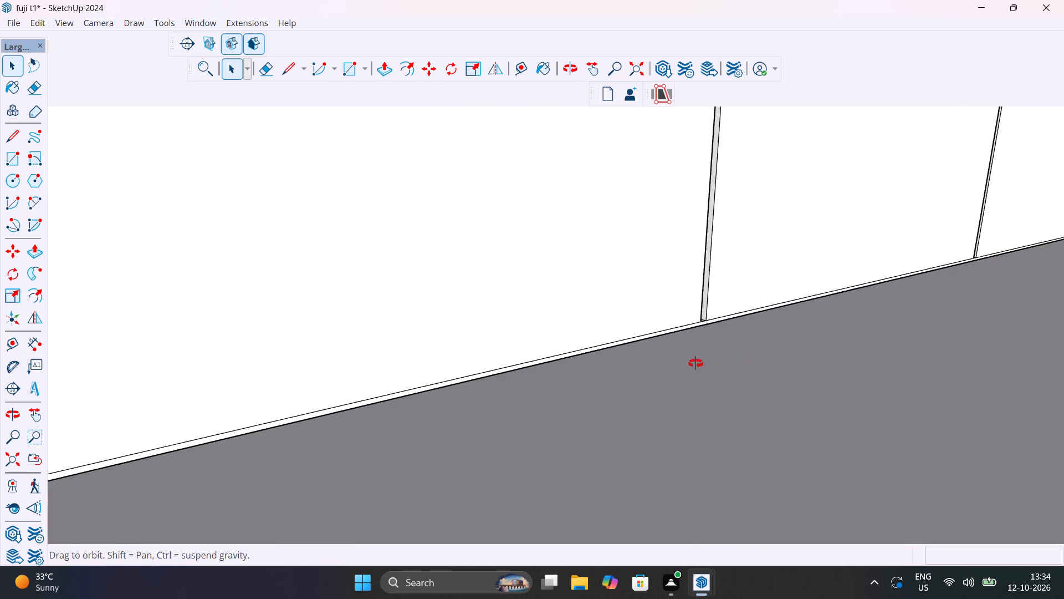
{"action": "middle_click_drag", "start_coordinate": [695, 363], "coordinate": [751, 303]}
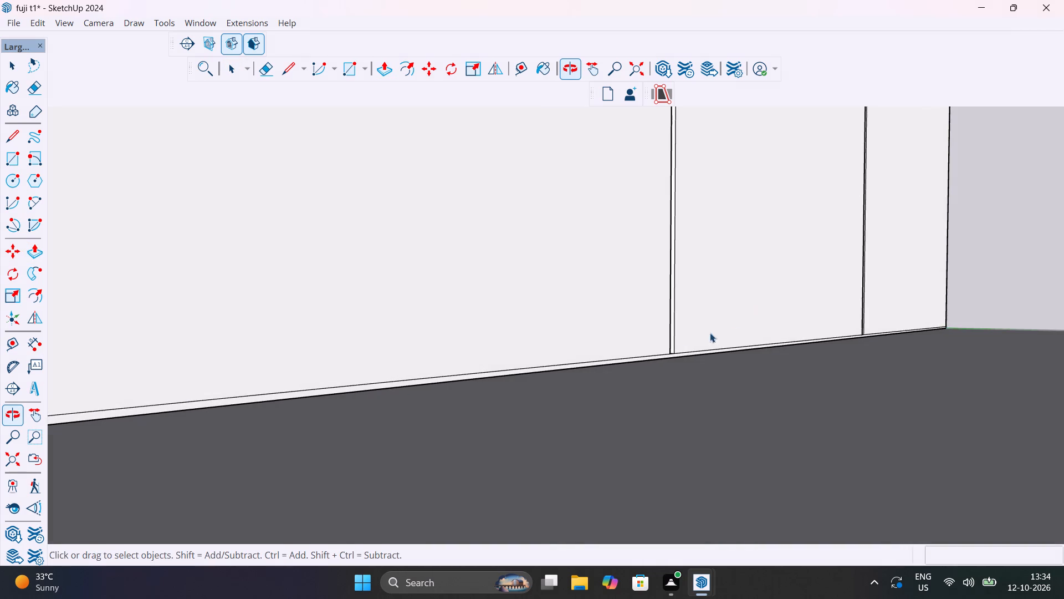
{"action": "scroll", "coordinate": [672, 357], "scroll_direction": "up", "scroll_amount": 10}
{"action": "middle_click_drag", "start_coordinate": [562, 398], "coordinate": [626, 380]}
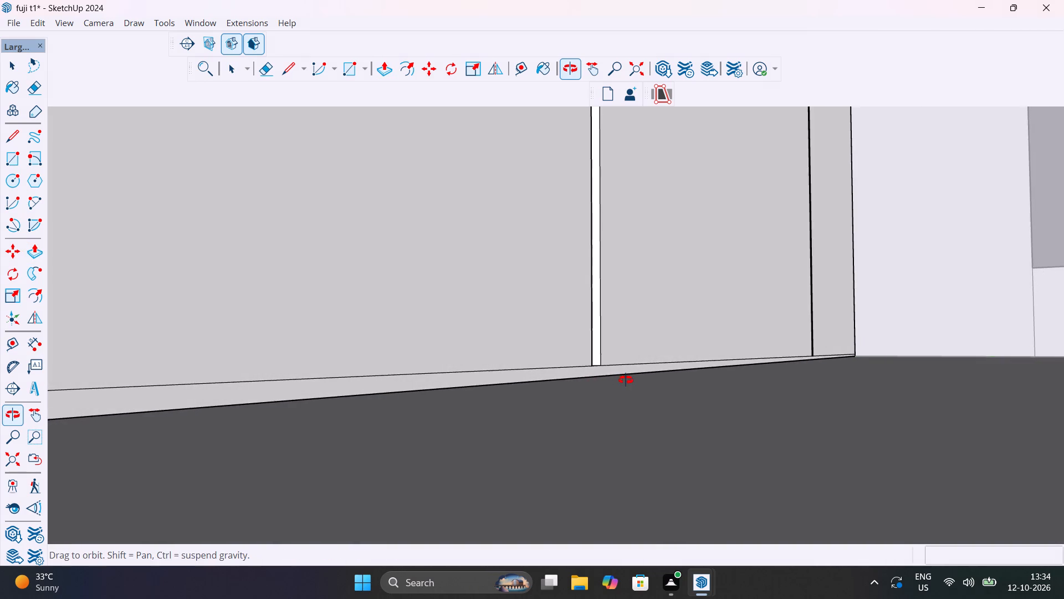
{"action": "middle_click_drag", "start_coordinate": [626, 380], "coordinate": [832, 356]}
{"action": "scroll", "coordinate": [760, 383], "scroll_direction": "down", "scroll_amount": 15}
{"action": "scroll", "coordinate": [357, 414], "scroll_direction": "down", "scroll_amount": 4}
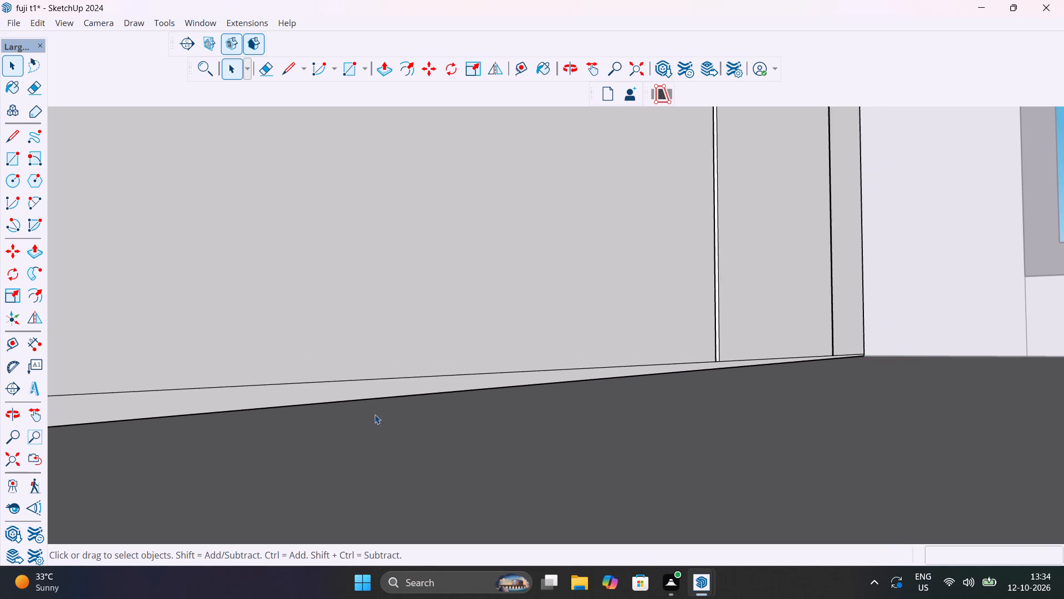
{"action": "scroll", "coordinate": [375, 414], "scroll_direction": "down", "scroll_amount": 20}
{"action": "scroll", "coordinate": [375, 414], "scroll_direction": "down", "scroll_amount": 5}
{"action": "middle_click_drag", "start_coordinate": [382, 422], "coordinate": [526, 410]}
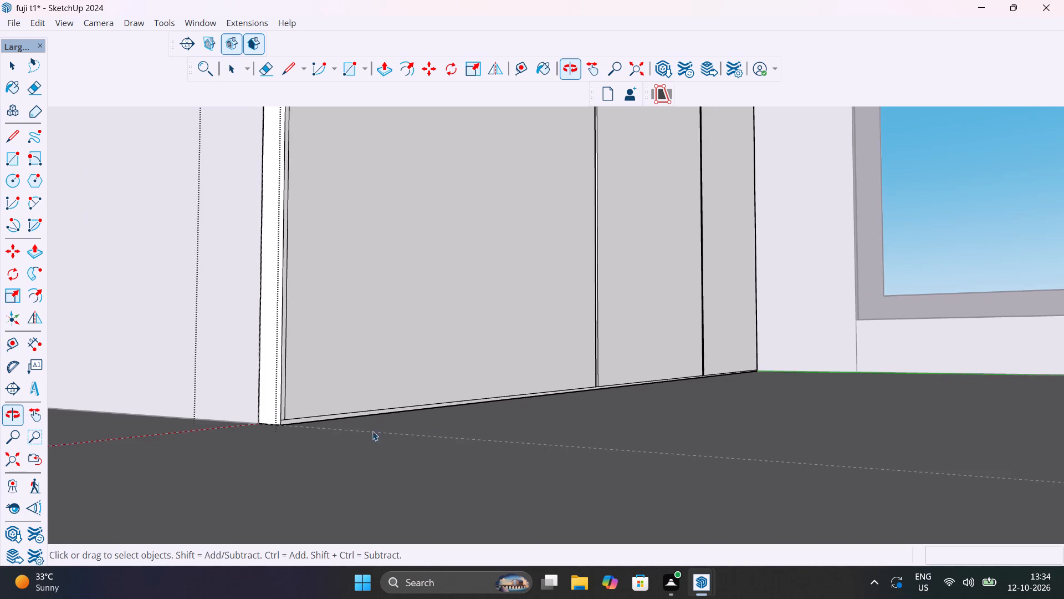
{"action": "scroll", "coordinate": [281, 424], "scroll_direction": "up", "scroll_amount": 16}
{"action": "left_click", "coordinate": [288, 419]}
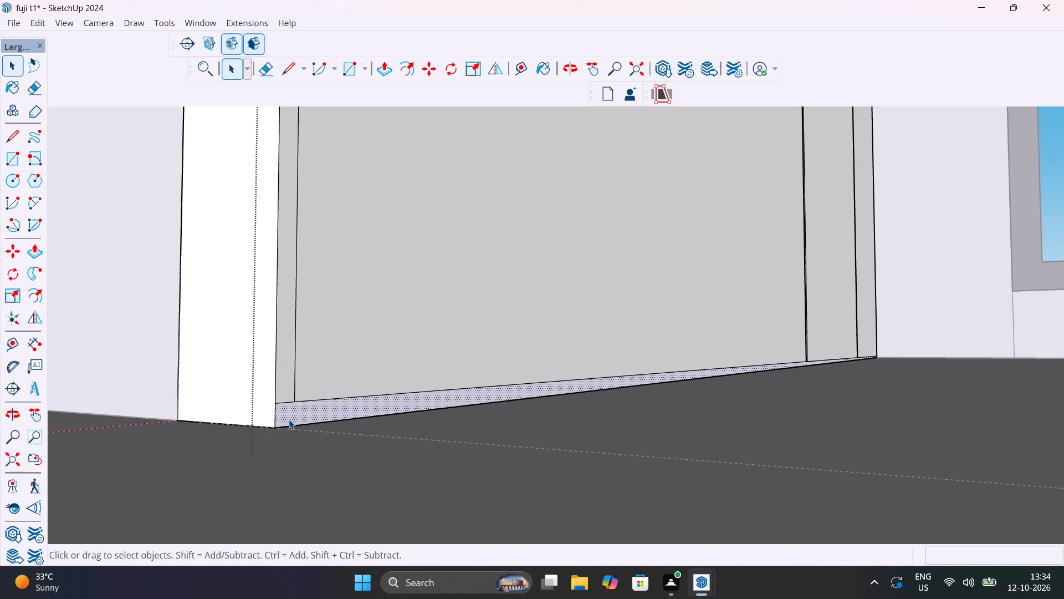
{"action": "key", "text": "p"}
{"action": "left_click", "coordinate": [292, 414]}
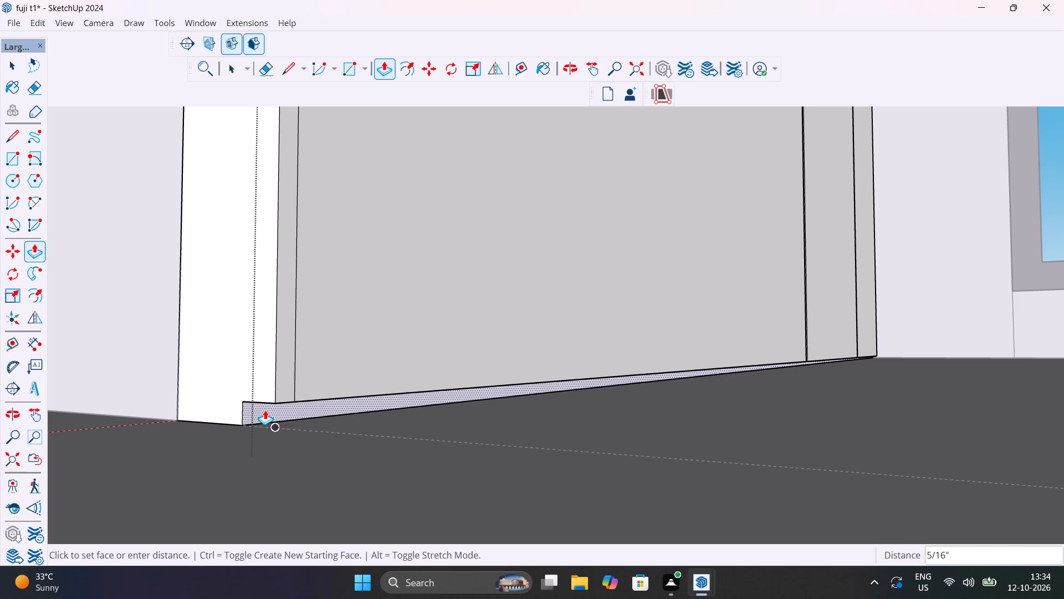
{"action": "type", "text": "1\""}
{"action": "key", "text": "Return"}
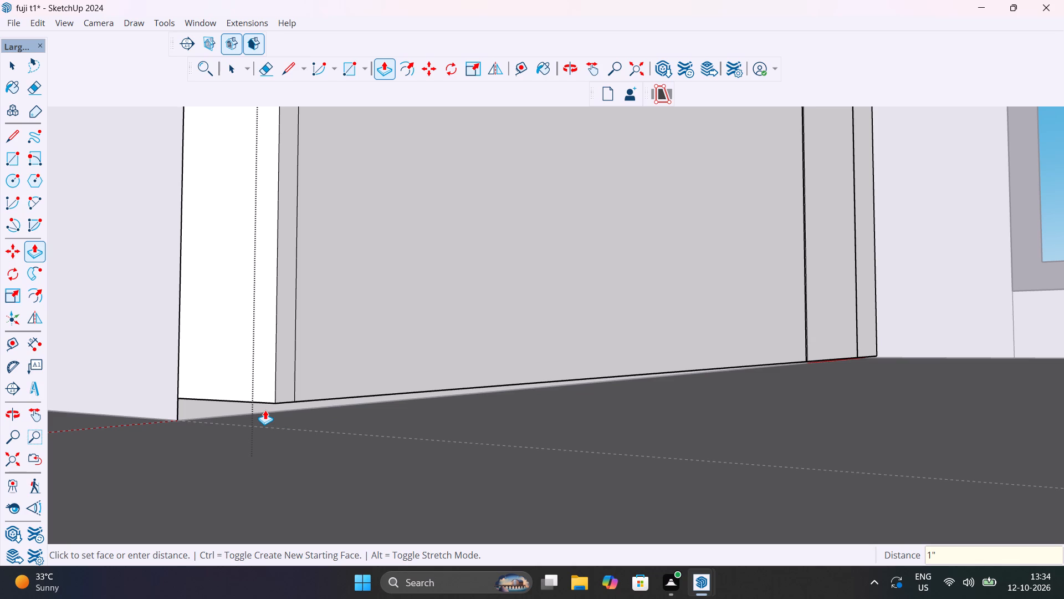
Leave wardrobe editing and examine its shutters, grooves and base within the room from several angles.
{"action": "scroll", "coordinate": [265, 410], "scroll_direction": "down", "scroll_amount": 16}
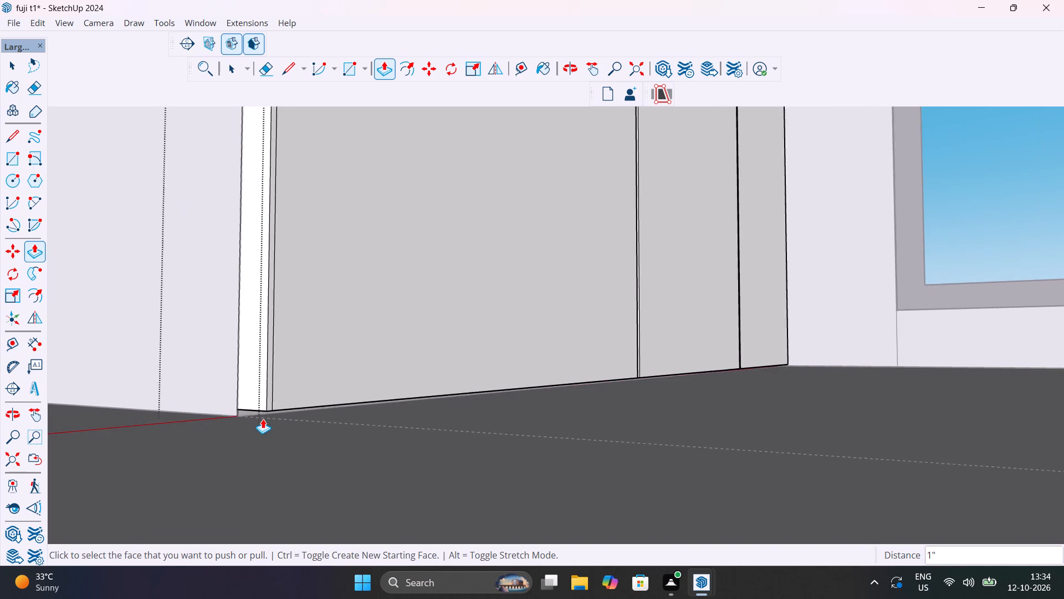
{"action": "scroll", "coordinate": [263, 419], "scroll_direction": "down", "scroll_amount": 19}
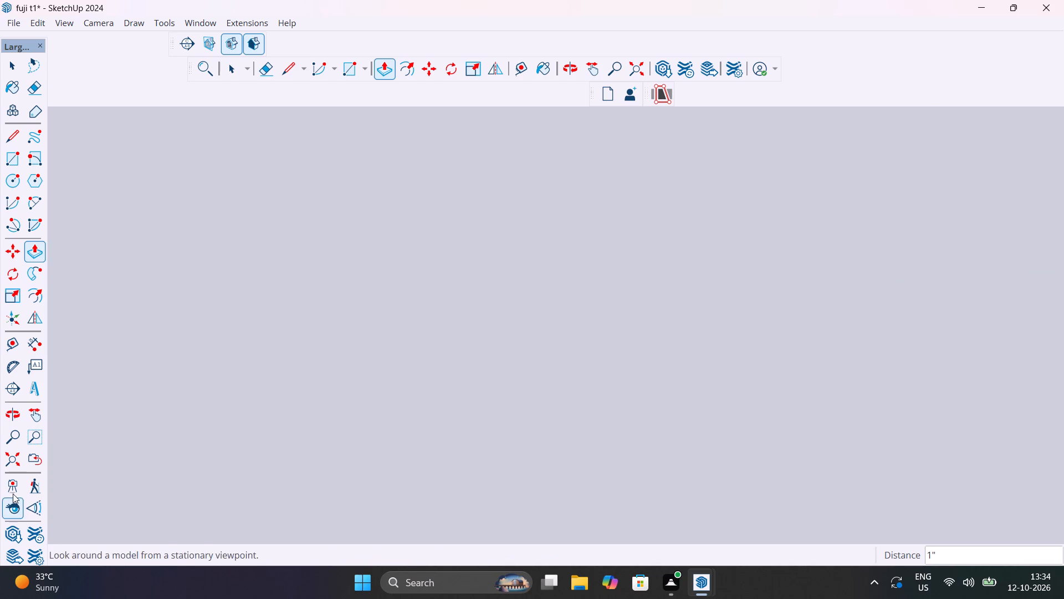
{"action": "left_click", "coordinate": [12, 459]}
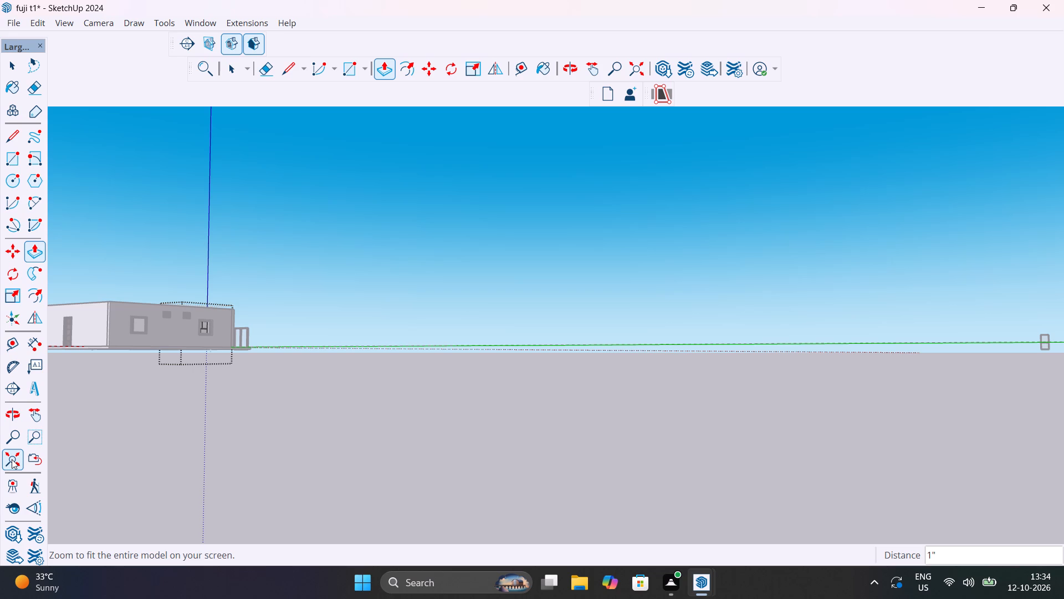
{"action": "scroll", "coordinate": [43, 460], "scroll_direction": "down", "scroll_amount": 8}
{"action": "key", "text": "space"}
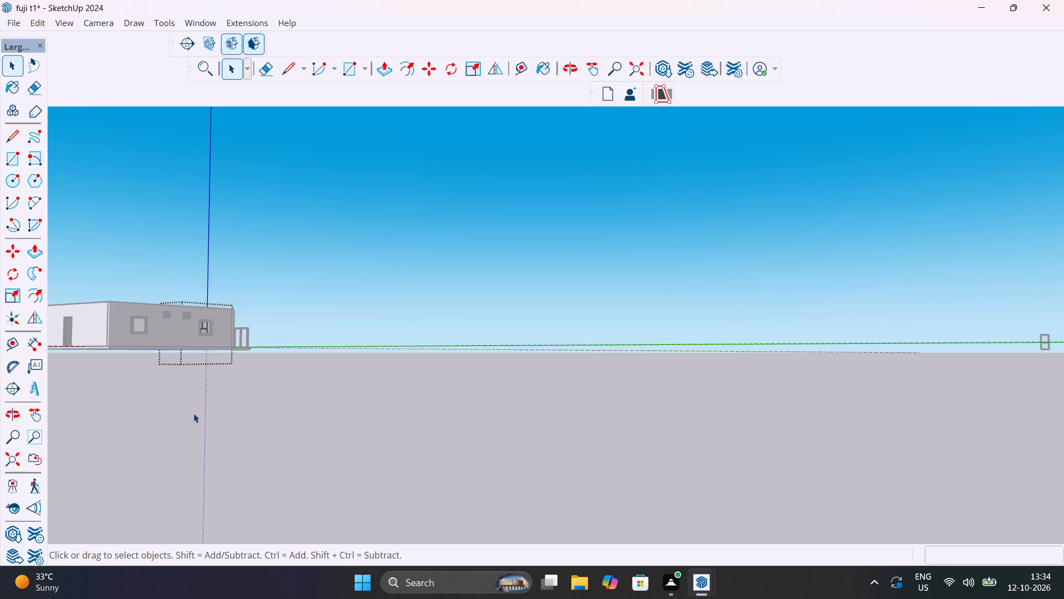
{"action": "left_click", "coordinate": [192, 414]}
{"action": "middle_click_drag", "start_coordinate": [287, 407], "coordinate": [151, 598]}
{"action": "scroll", "coordinate": [255, 214], "scroll_direction": "up", "scroll_amount": 10}
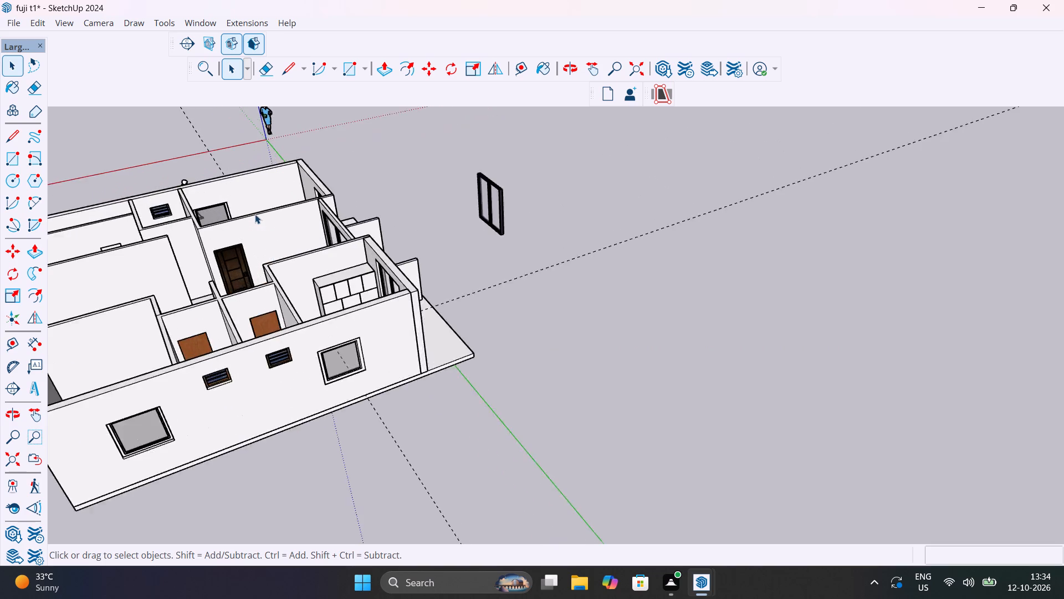
{"action": "scroll", "coordinate": [255, 214], "scroll_direction": "up", "scroll_amount": 7}
{"action": "scroll", "coordinate": [279, 336], "scroll_direction": "down", "scroll_amount": 5}
{"action": "scroll", "coordinate": [359, 397], "scroll_direction": "up", "scroll_amount": 16}
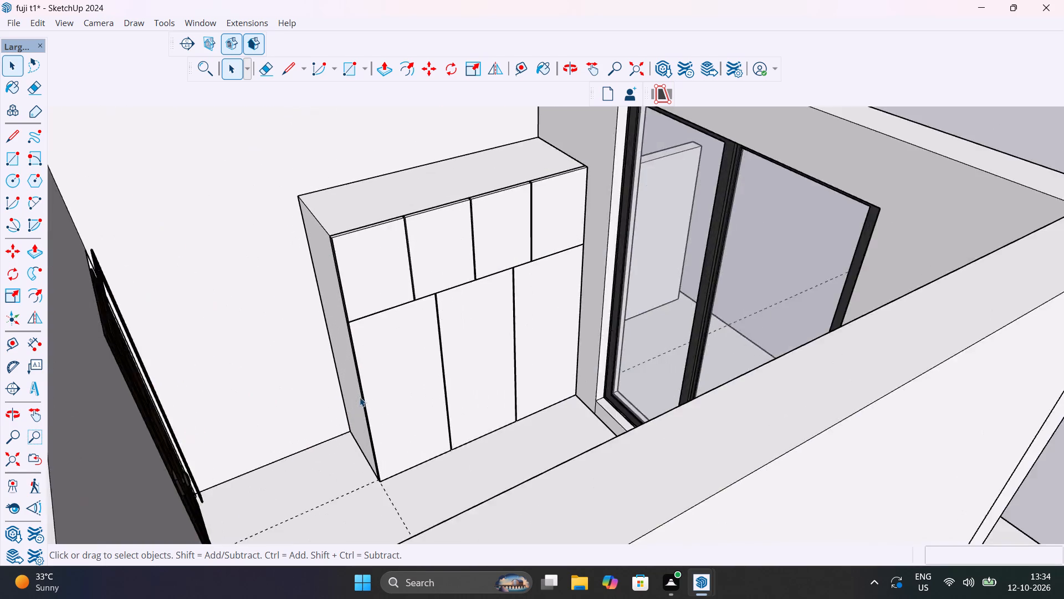
{"action": "scroll", "coordinate": [360, 397], "scroll_direction": "up", "scroll_amount": 3}
{"action": "scroll", "coordinate": [395, 486], "scroll_direction": "up", "scroll_amount": 5}
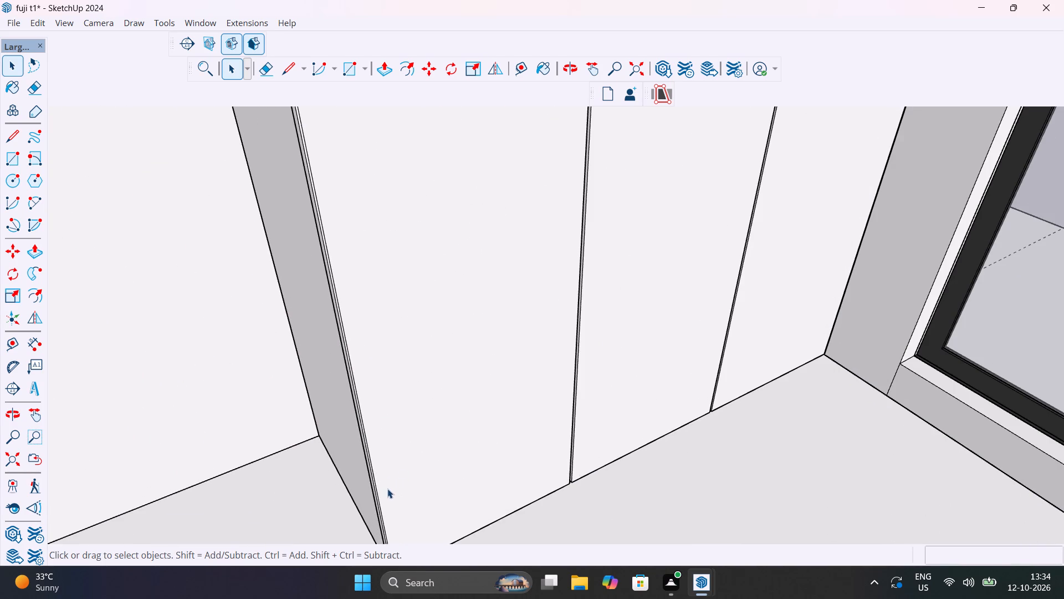
{"action": "middle_click_drag", "start_coordinate": [327, 440], "coordinate": [298, 368], "text": "shift"}
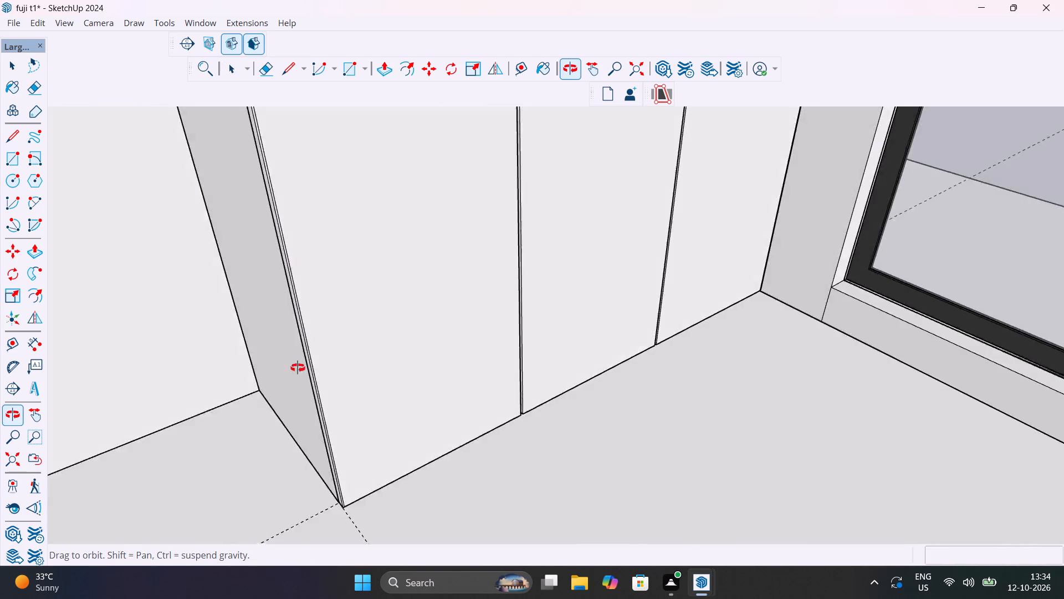
{"action": "middle_click_drag", "start_coordinate": [298, 368], "coordinate": [346, 440], "text": "shift"}
{"action": "scroll", "coordinate": [412, 425], "scroll_direction": "down", "scroll_amount": 15}
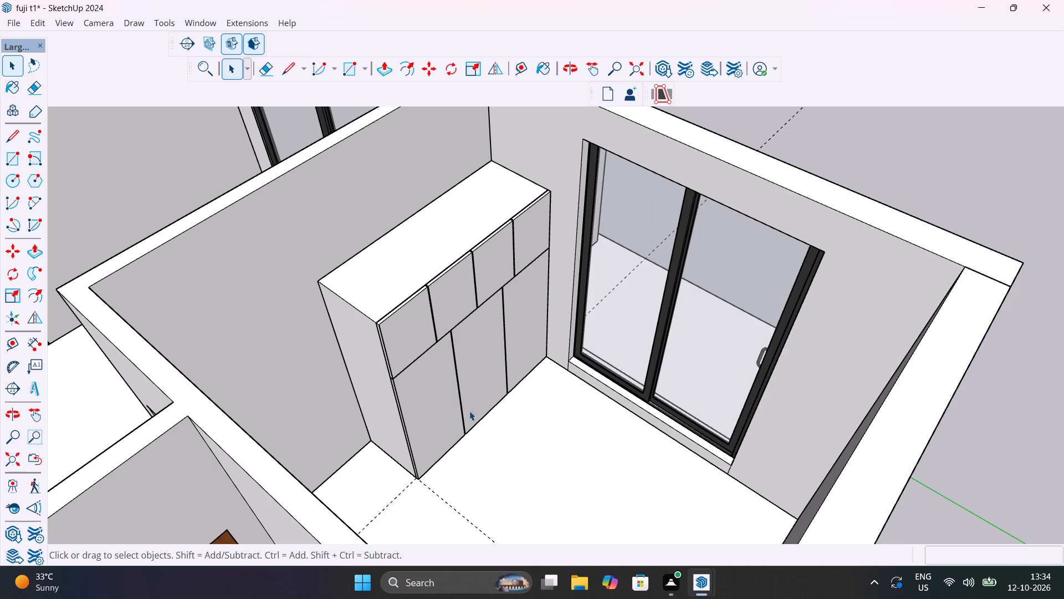
{"action": "scroll", "coordinate": [531, 349], "scroll_direction": "up", "scroll_amount": 6}
{"action": "middle_click_drag", "start_coordinate": [528, 351], "coordinate": [380, 322]}
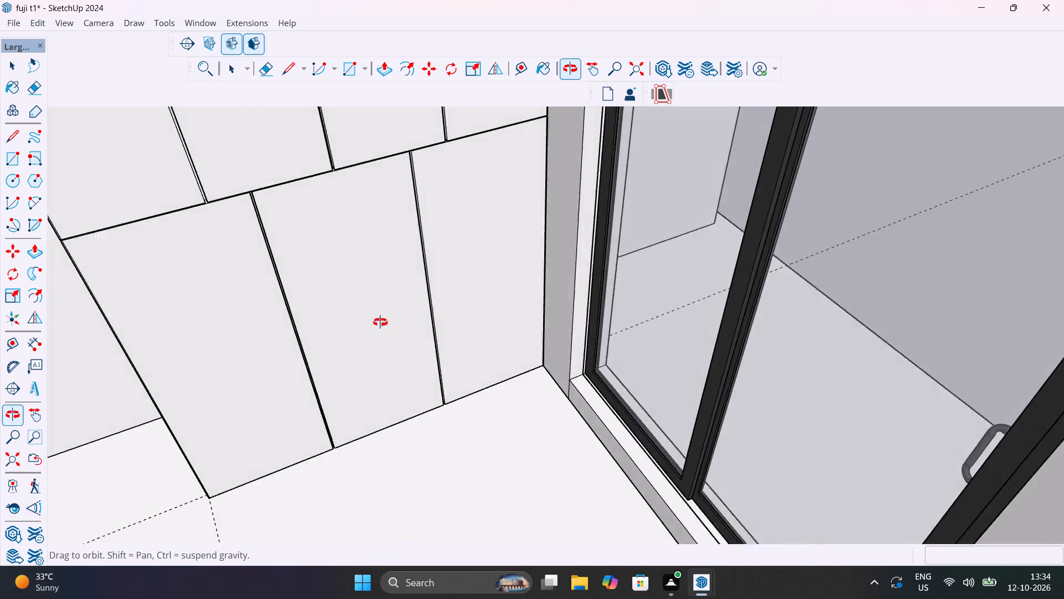
{"action": "middle_click_drag", "start_coordinate": [380, 322], "coordinate": [388, 380]}
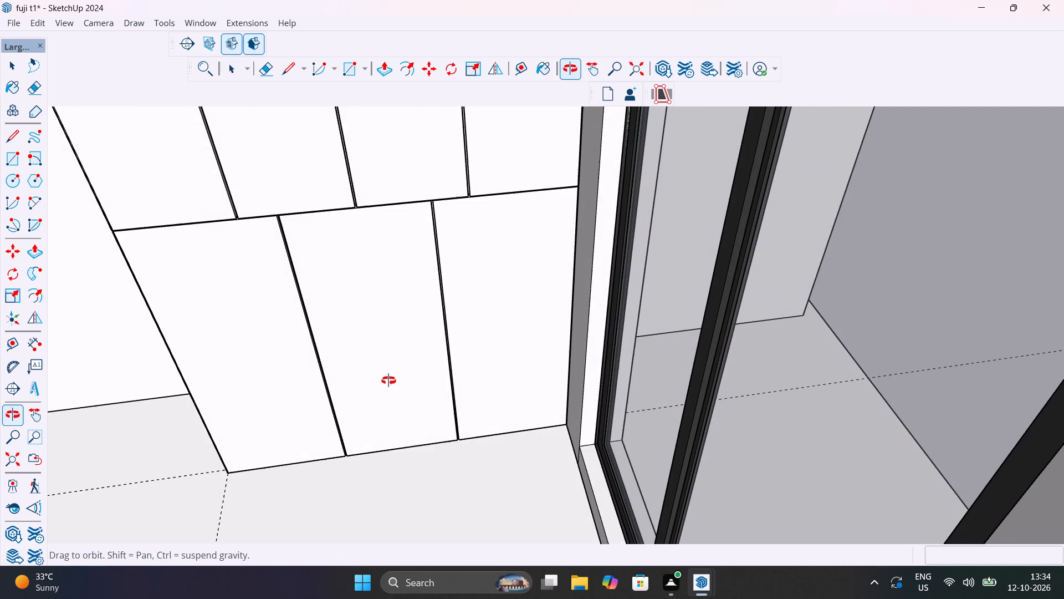
{"action": "middle_click_drag", "start_coordinate": [388, 380], "coordinate": [401, 413]}
{"action": "scroll", "coordinate": [480, 253], "scroll_direction": "up", "scroll_amount": 12}
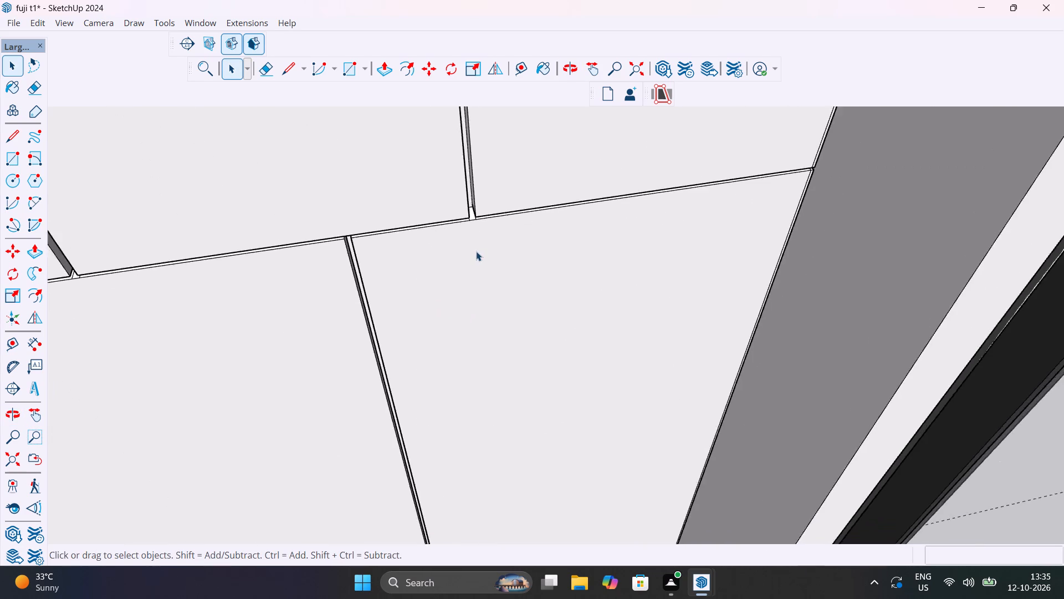
{"action": "scroll", "coordinate": [454, 386], "scroll_direction": "down", "scroll_amount": 14}
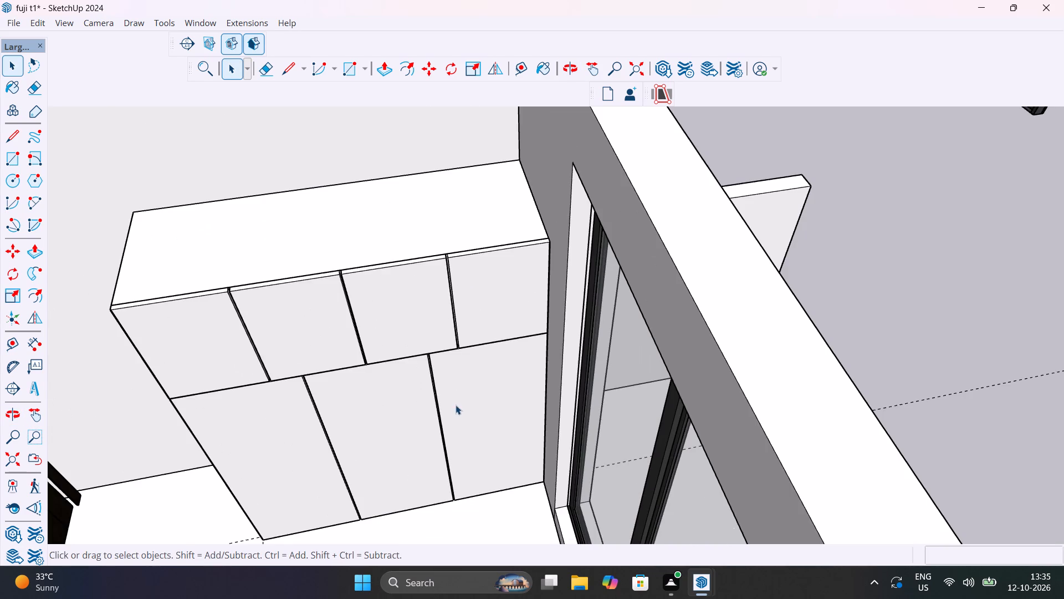
{"action": "middle_click_drag", "start_coordinate": [454, 405], "coordinate": [527, 317]}
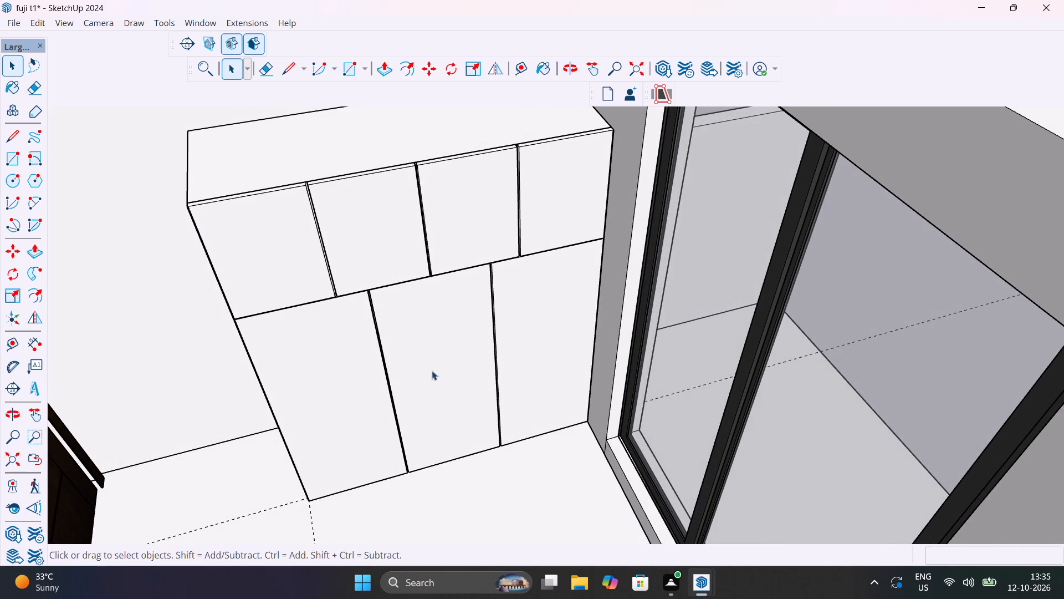
{"action": "middle_click_drag", "start_coordinate": [321, 466], "coordinate": [467, 375]}
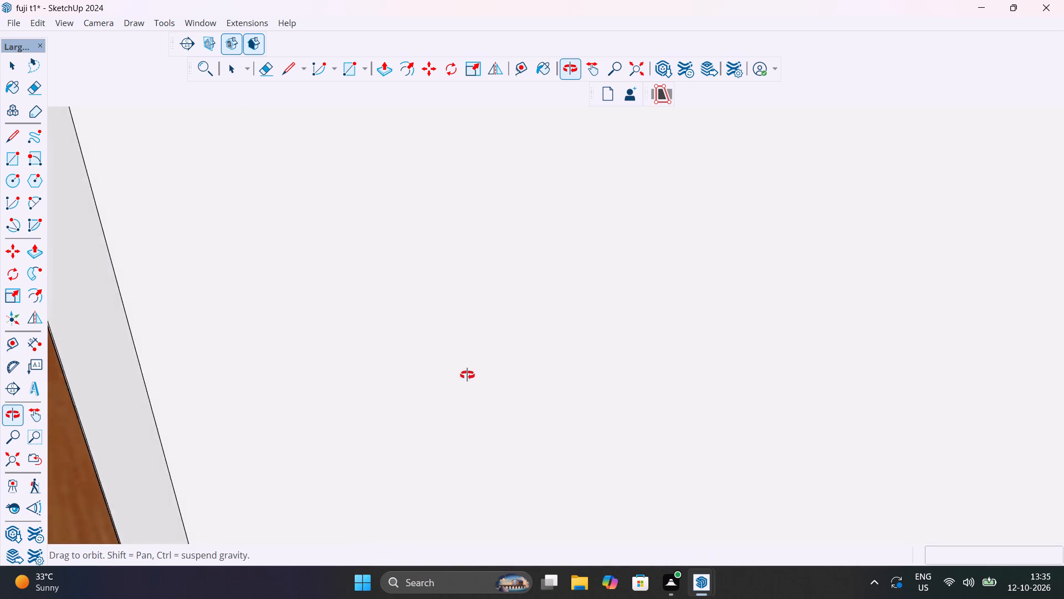
{"action": "middle_click_drag", "start_coordinate": [467, 375], "coordinate": [373, 419]}
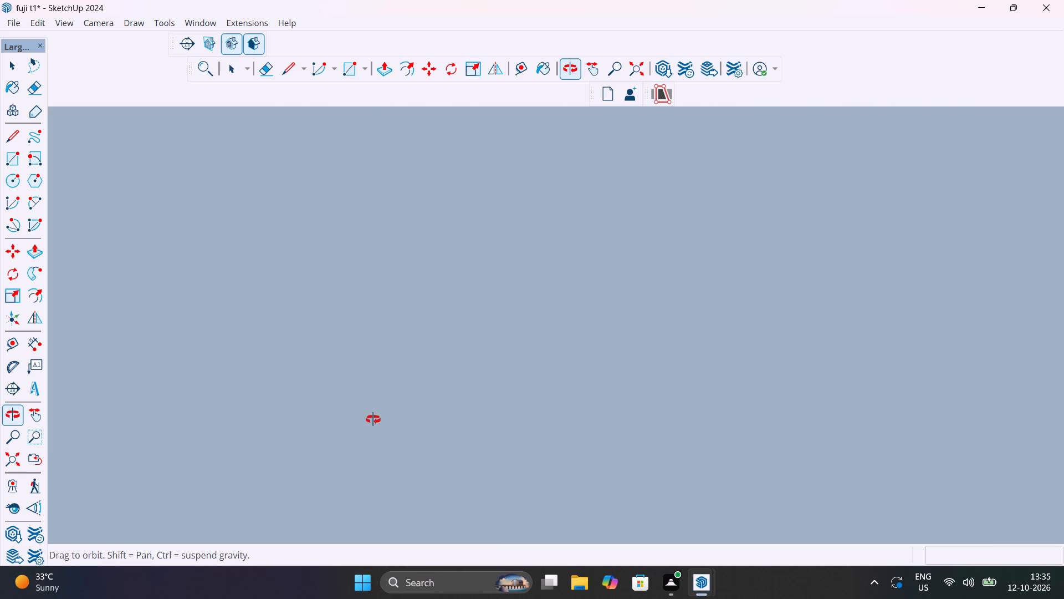
{"action": "middle_click_drag", "start_coordinate": [373, 419], "coordinate": [374, 460]}
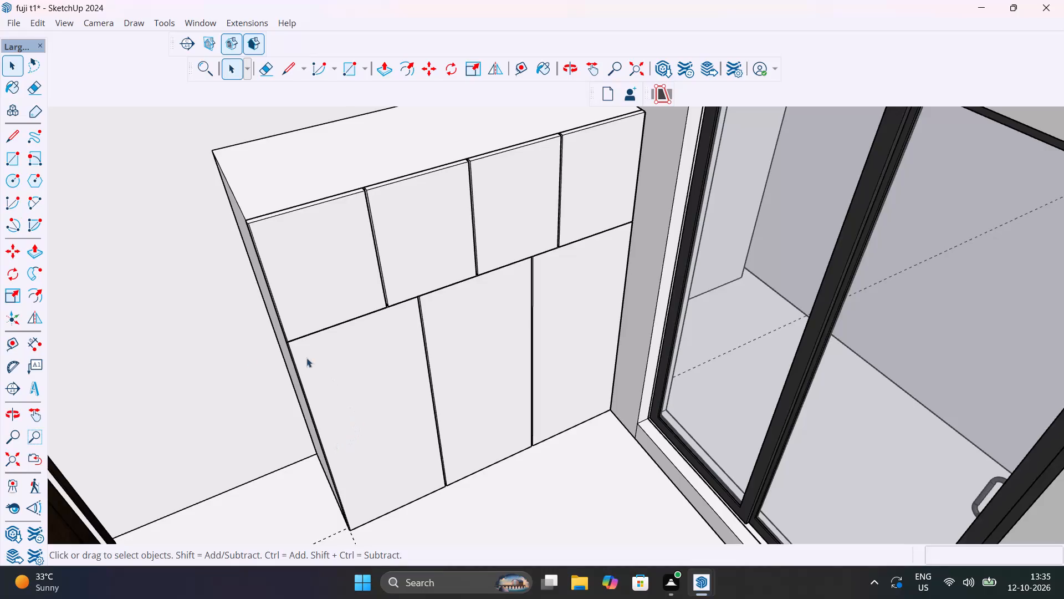
Reopen the wardrobe front for editing and delete the short edge crossing the horizontal groove at its room-door end.
{"action": "scroll", "coordinate": [306, 367], "scroll_direction": "up", "scroll_amount": 10}
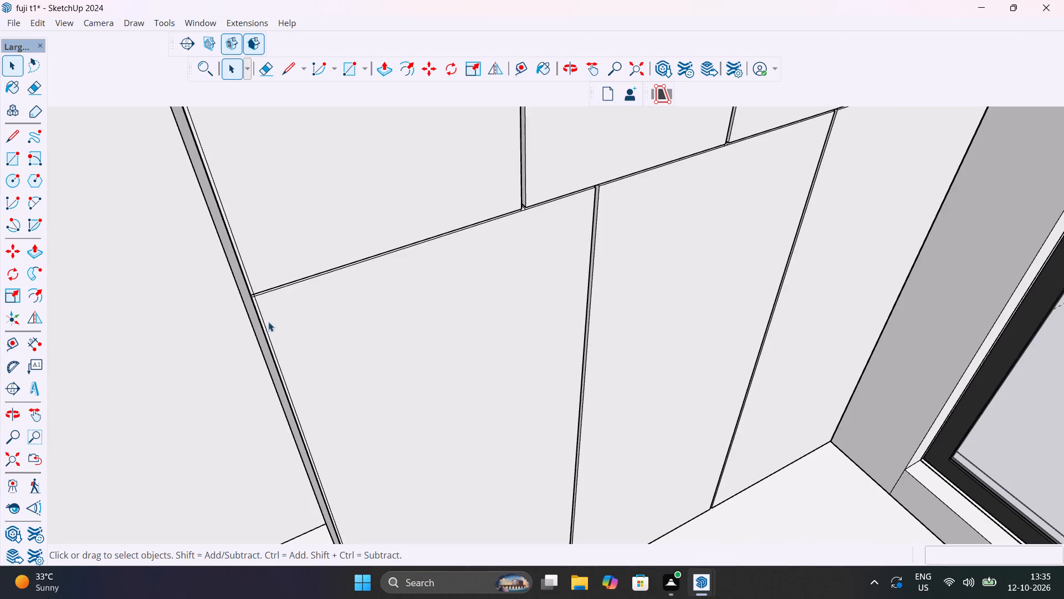
{"action": "scroll", "coordinate": [258, 307], "scroll_direction": "up", "scroll_amount": 20}
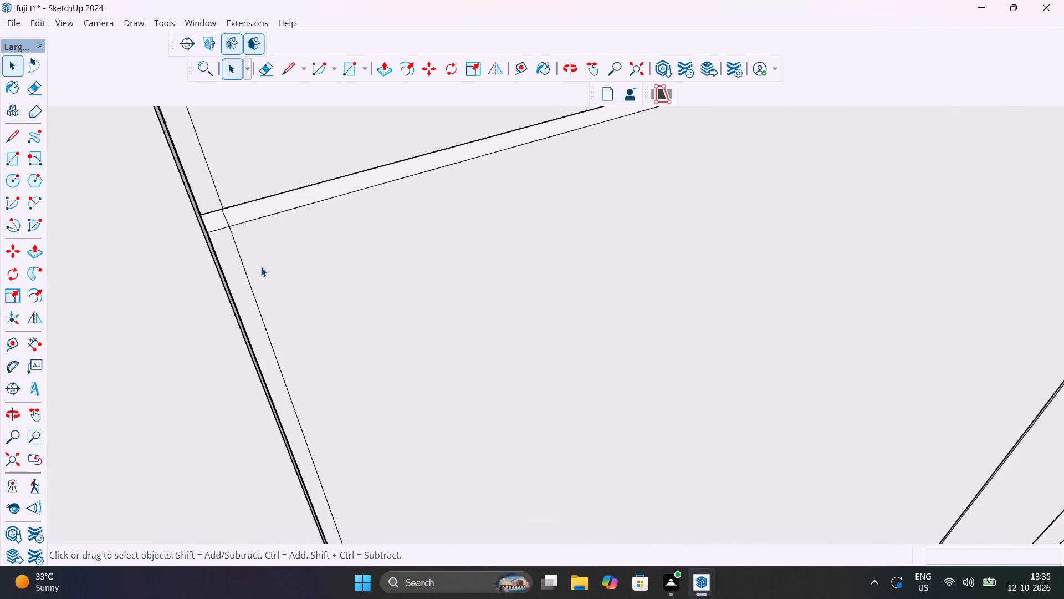
{"action": "double_click", "coordinate": [274, 252]}
{"action": "scroll", "coordinate": [275, 252], "scroll_direction": "down", "scroll_amount": 14}
{"action": "double_click", "coordinate": [323, 291]}
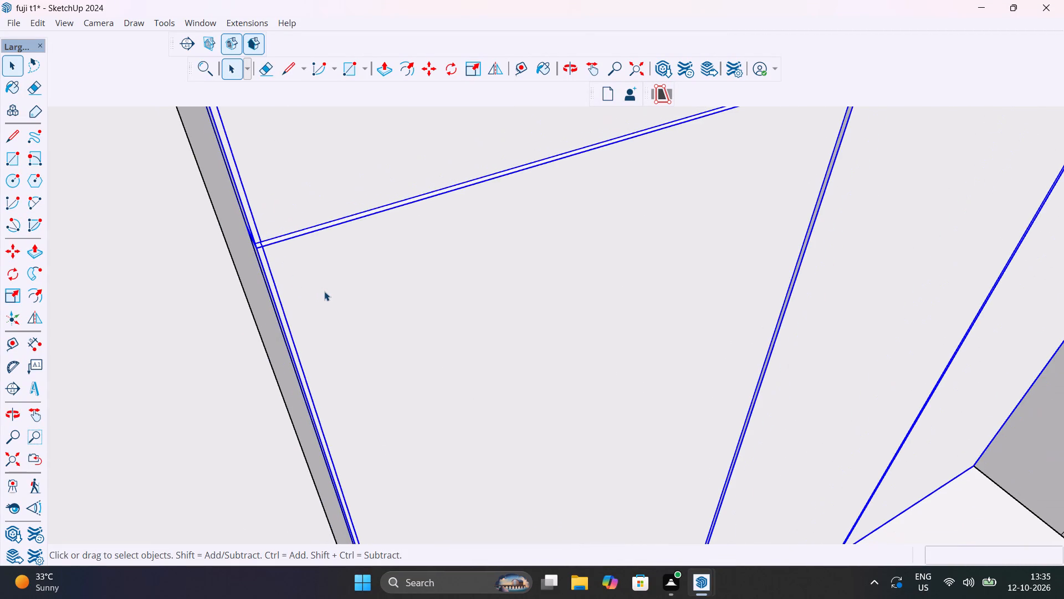
{"action": "double_click", "coordinate": [330, 293]}
{"action": "scroll", "coordinate": [346, 295], "scroll_direction": "down", "scroll_amount": 18}
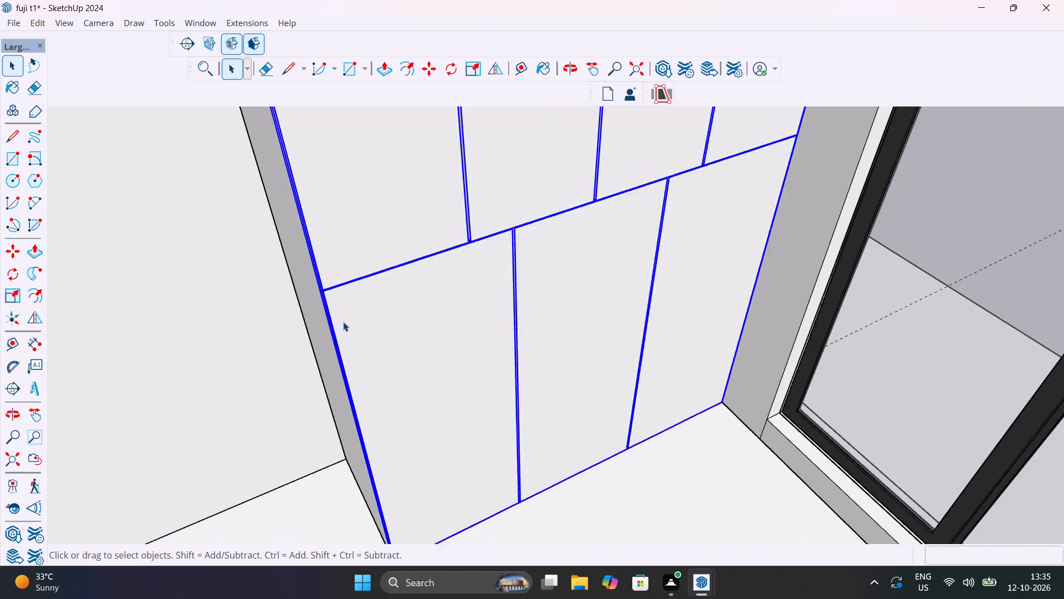
{"action": "scroll", "coordinate": [343, 322], "scroll_direction": "down", "scroll_amount": 3}
{"action": "double_click", "coordinate": [354, 335]}
{"action": "double_click", "coordinate": [400, 333]}
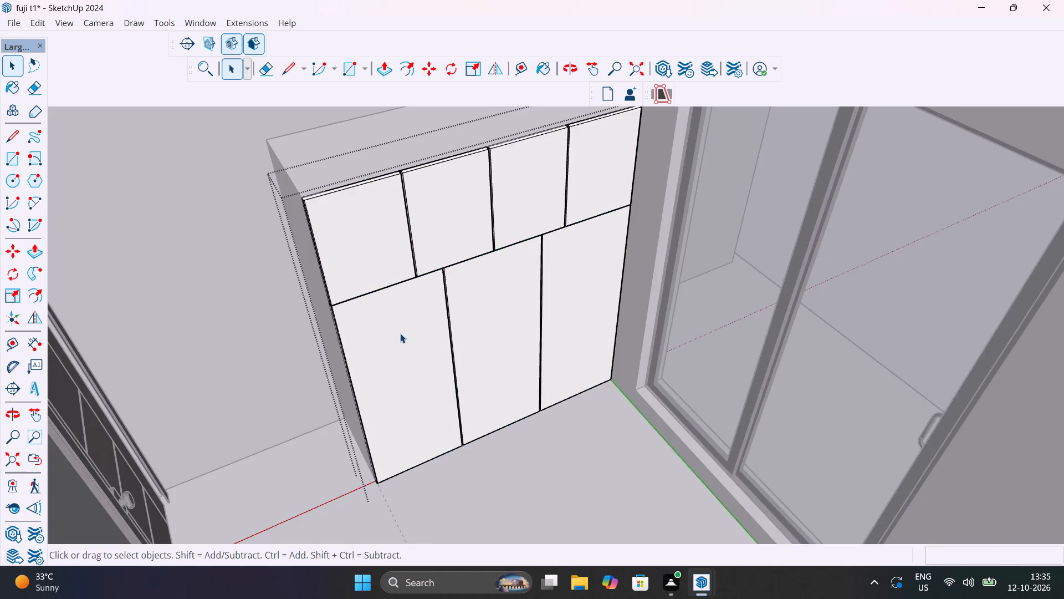
{"action": "scroll", "coordinate": [400, 333], "scroll_direction": "up", "scroll_amount": 6}
{"action": "scroll", "coordinate": [263, 283], "scroll_direction": "up", "scroll_amount": 20}
{"action": "scroll", "coordinate": [263, 283], "scroll_direction": "up", "scroll_amount": 9}
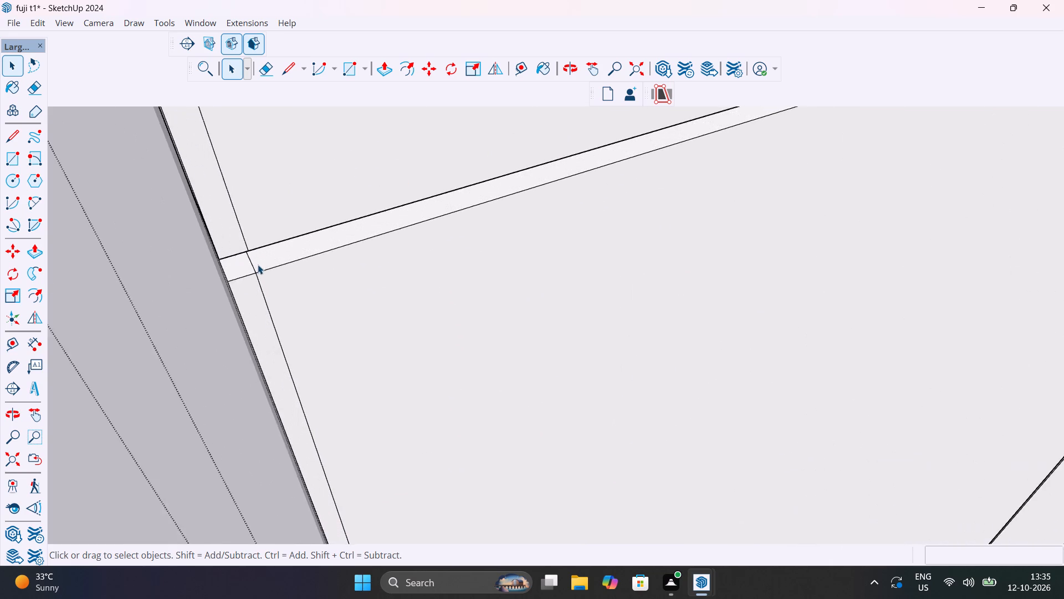
{"action": "scroll", "coordinate": [258, 265], "scroll_direction": "up", "scroll_amount": 11}
{"action": "left_click", "coordinate": [247, 267]}
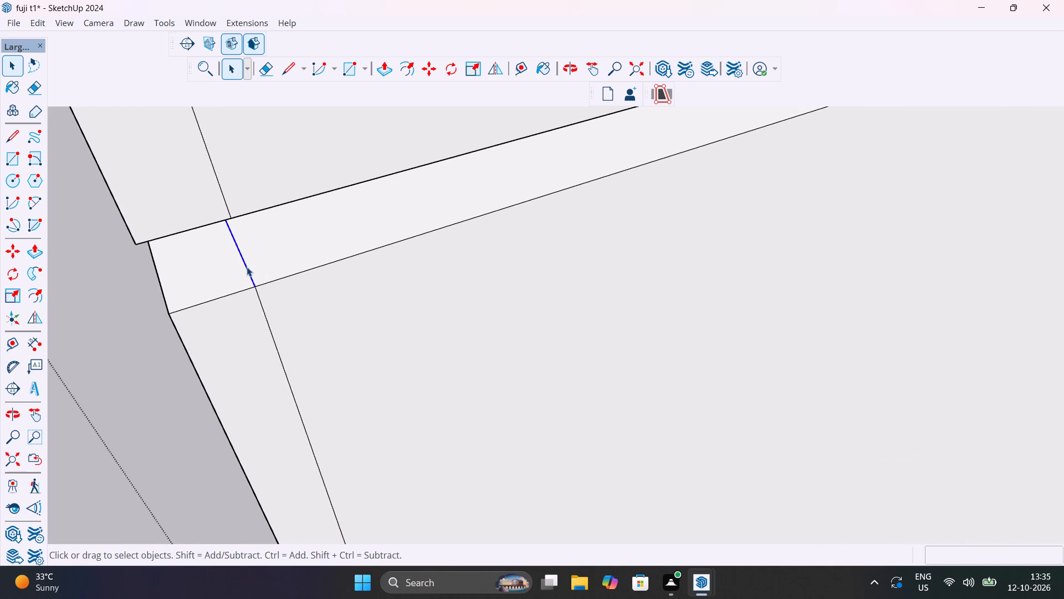
{"action": "key", "text": "Delete"}
{"action": "scroll", "coordinate": [249, 260], "scroll_direction": "down", "scroll_amount": 15}
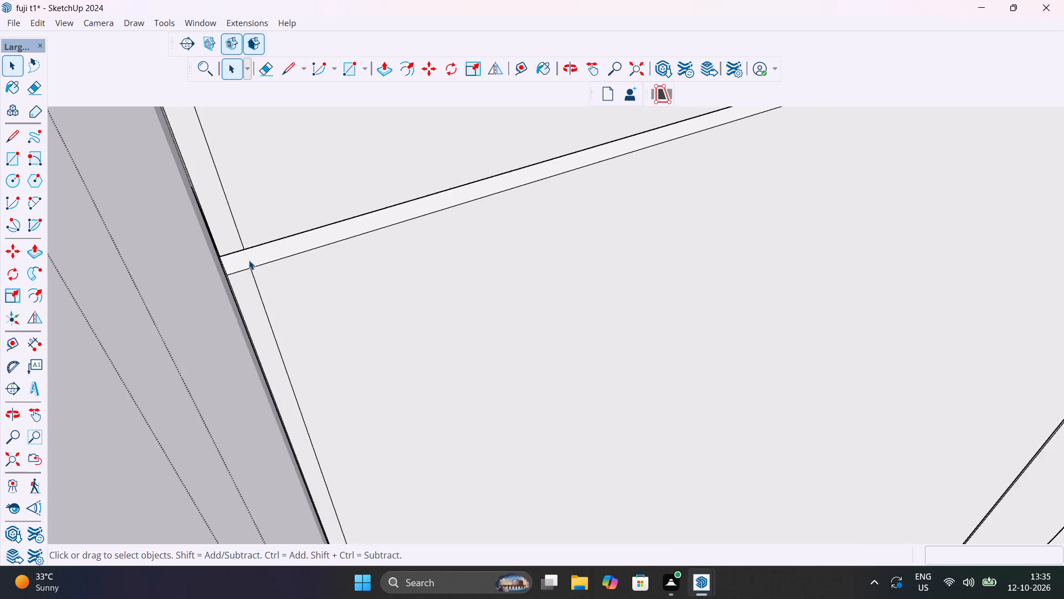
Erase the two short stray edges crossing the horizontal groove beneath the upper vertical groove nearest the room door.
{"action": "scroll", "coordinate": [249, 260], "scroll_direction": "down", "scroll_amount": 7}
{"action": "middle_click_drag", "start_coordinate": [365, 260], "coordinate": [354, 345], "text": "shift"}
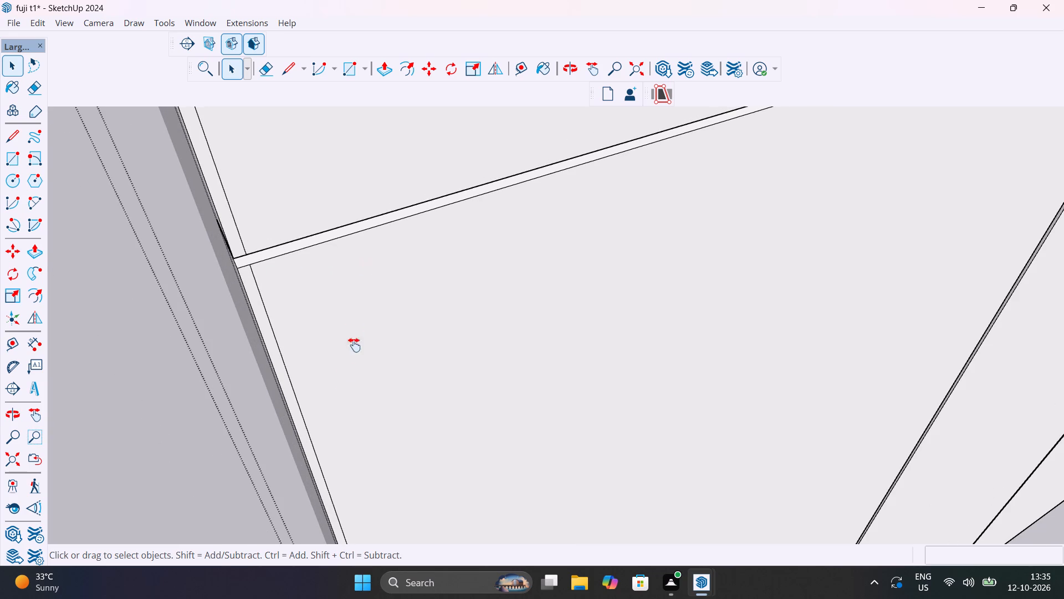
{"action": "middle_click_drag", "start_coordinate": [354, 345], "coordinate": [163, 243], "text": "shift"}
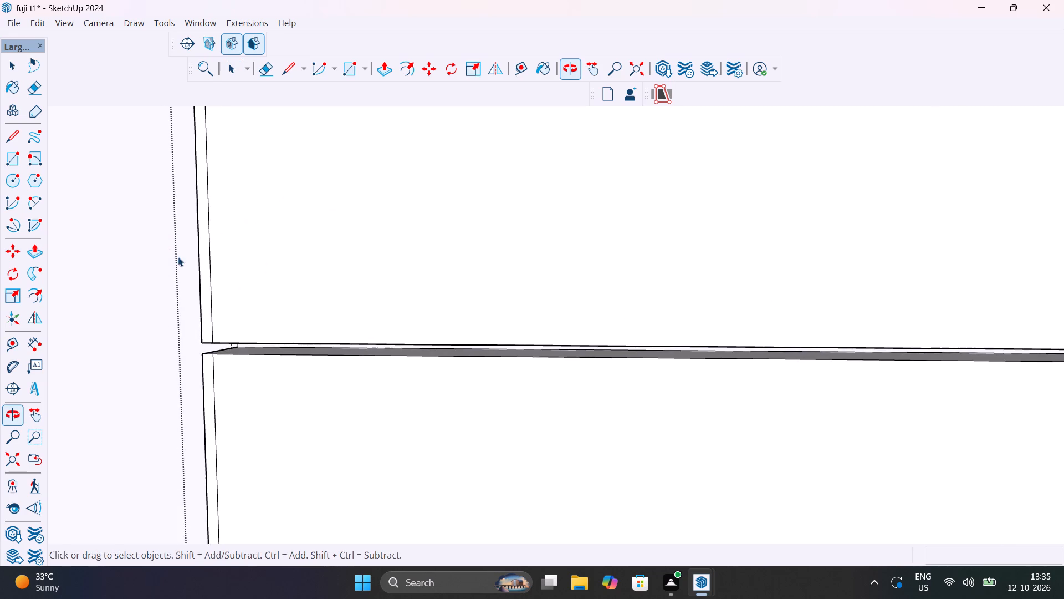
{"action": "scroll", "coordinate": [492, 390], "scroll_direction": "down", "scroll_amount": 13}
{"action": "middle_click_drag", "start_coordinate": [623, 405], "coordinate": [163, 410], "text": "shift"}
{"action": "scroll", "coordinate": [317, 392], "scroll_direction": "up", "scroll_amount": 2}
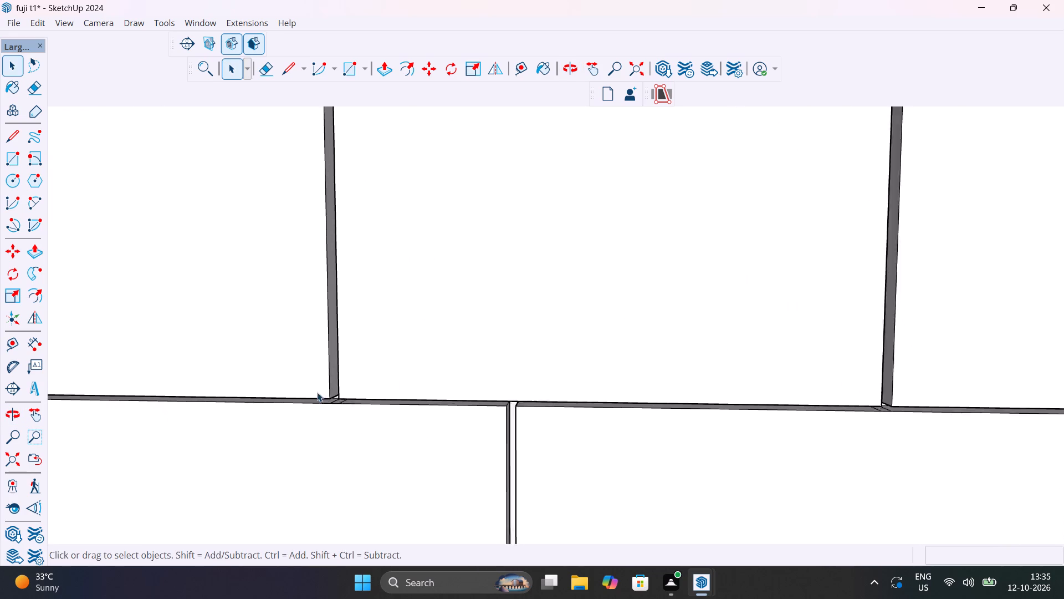
{"action": "scroll", "coordinate": [317, 392], "scroll_direction": "up", "scroll_amount": 20}
{"action": "scroll", "coordinate": [317, 392], "scroll_direction": "up", "scroll_amount": 4}
{"action": "middle_click_drag", "start_coordinate": [406, 449], "coordinate": [459, 466]}
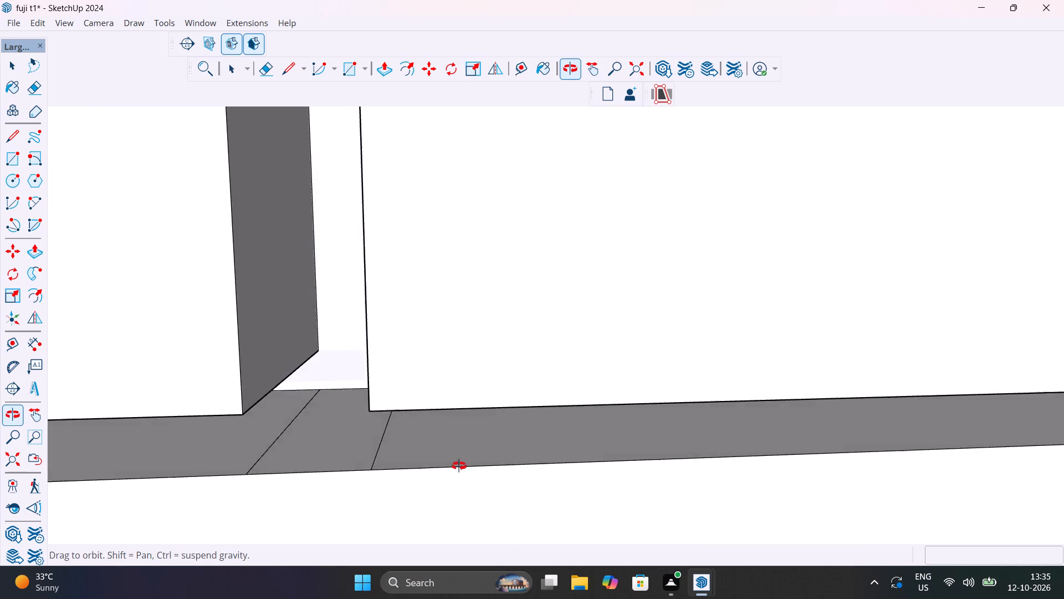
{"action": "middle_click_drag", "start_coordinate": [459, 466], "coordinate": [525, 451]}
{"action": "key", "text": "e"}
{"action": "left_click_drag", "start_coordinate": [388, 441], "coordinate": [375, 445]}
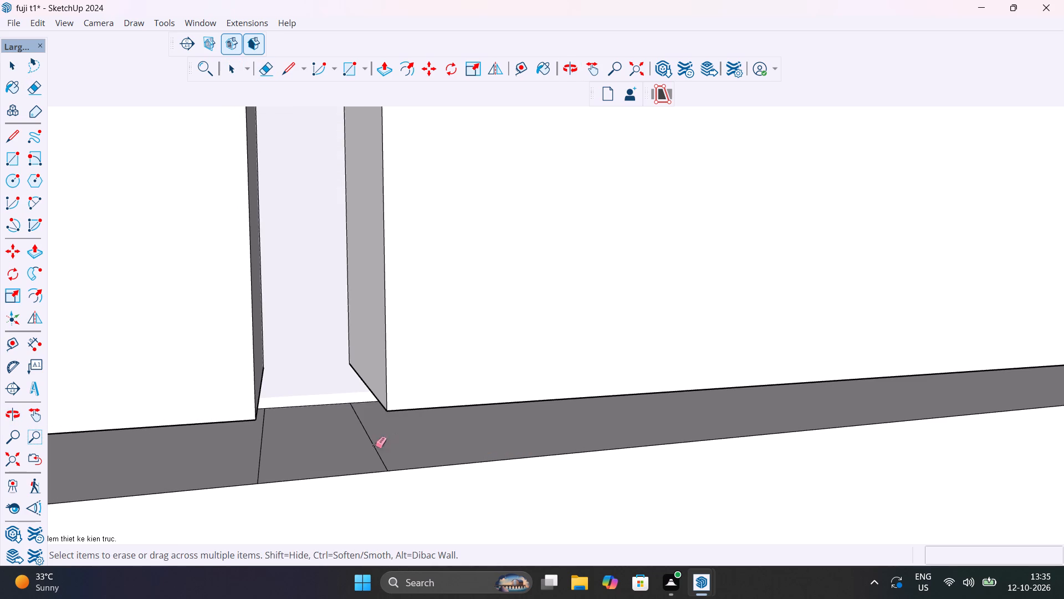
{"action": "left_click_drag", "start_coordinate": [375, 445], "coordinate": [254, 452]}
Erase the stray edge where the lower vertical groove nearest the room door meets the horizontal groove.
{"action": "scroll", "coordinate": [270, 452], "scroll_direction": "down", "scroll_amount": 15}
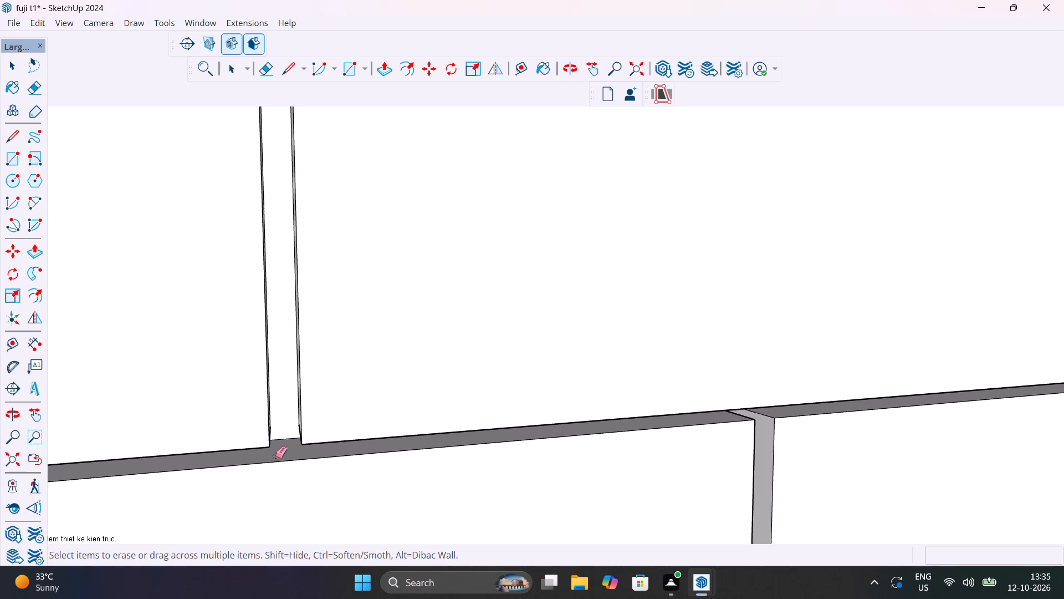
{"action": "scroll", "coordinate": [751, 413], "scroll_direction": "up", "scroll_amount": 11}
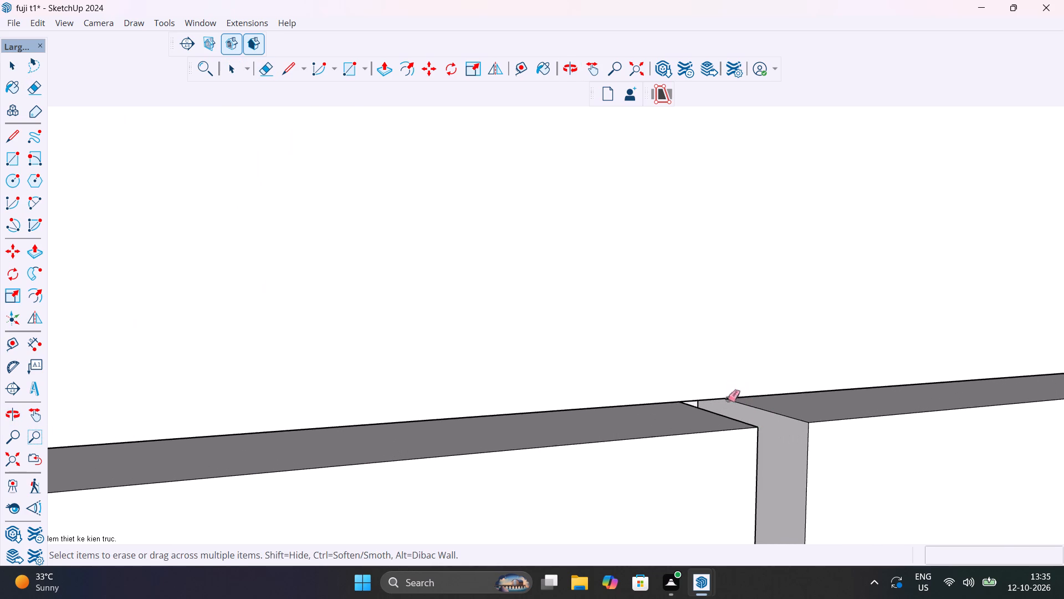
{"action": "scroll", "coordinate": [728, 399], "scroll_direction": "up", "scroll_amount": 10}
{"action": "middle_click_drag", "start_coordinate": [622, 398], "coordinate": [492, 386]}
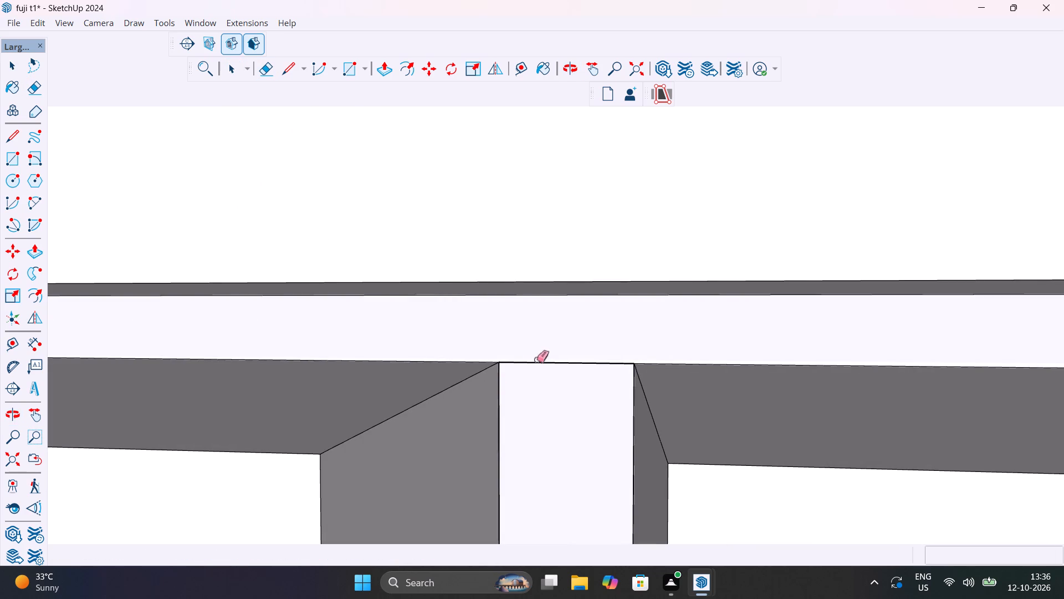
{"action": "left_click", "coordinate": [538, 362]}
Erase the matching stray edge at the top of the second lower vertical groove, nearer the glazed opening.
{"action": "scroll", "coordinate": [541, 365], "scroll_direction": "down", "scroll_amount": 20}
{"action": "scroll", "coordinate": [541, 365], "scroll_direction": "down", "scroll_amount": 1}
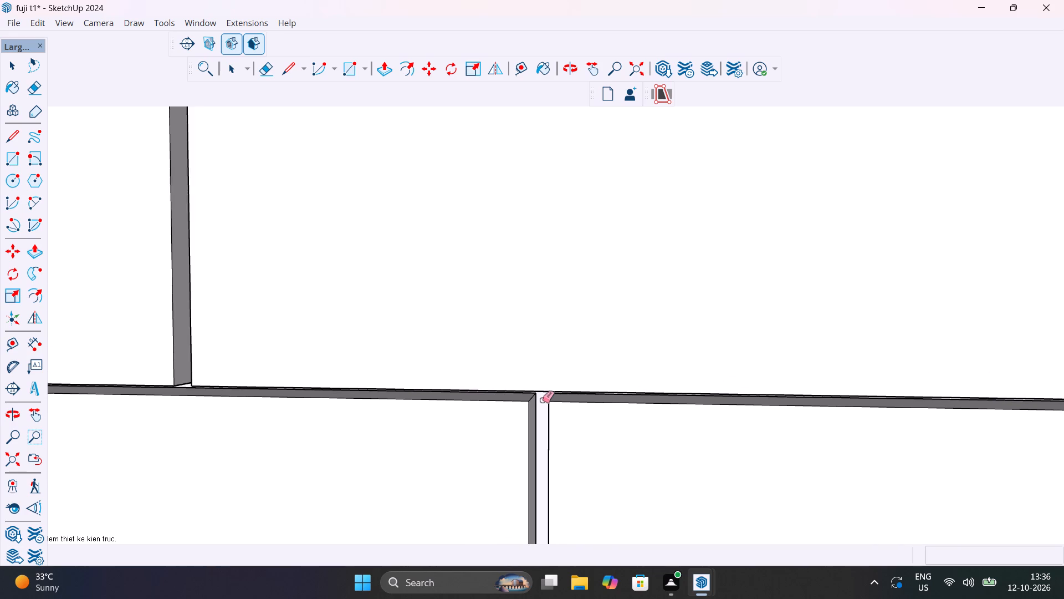
{"action": "scroll", "coordinate": [542, 400], "scroll_direction": "down", "scroll_amount": 16}
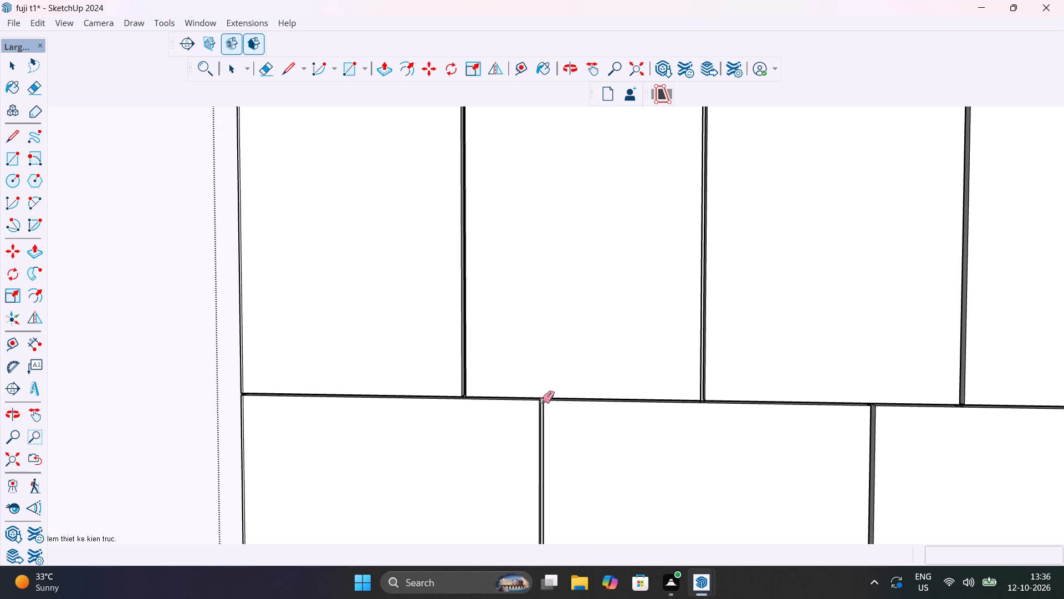
{"action": "scroll", "coordinate": [550, 405], "scroll_direction": "down", "scroll_amount": 7}
{"action": "scroll", "coordinate": [697, 419], "scroll_direction": "up", "scroll_amount": 2}
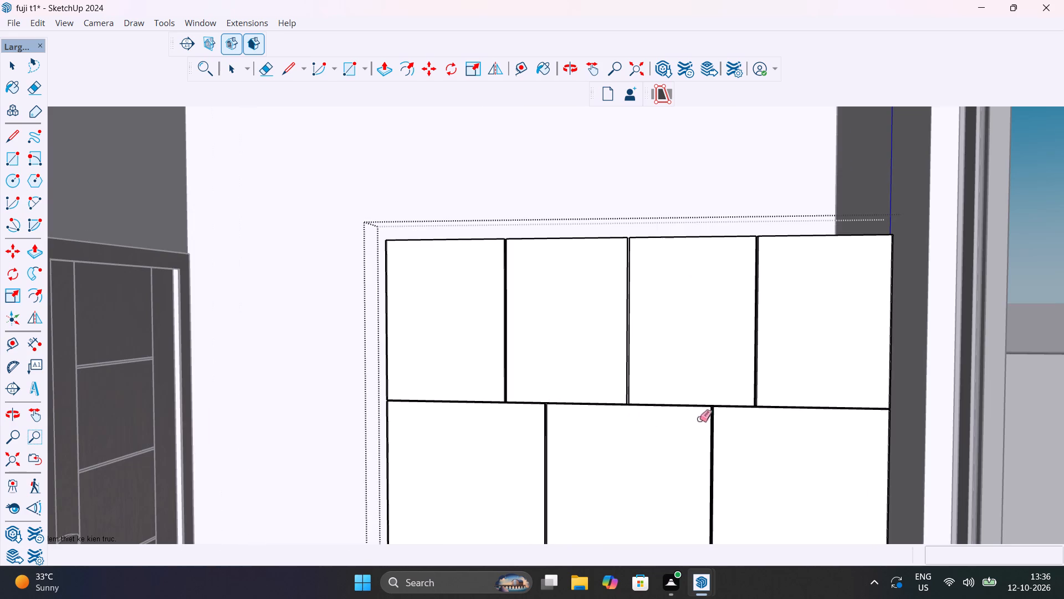
{"action": "scroll", "coordinate": [699, 419], "scroll_direction": "up", "scroll_amount": 20}
{"action": "scroll", "coordinate": [699, 419], "scroll_direction": "up", "scroll_amount": 12}
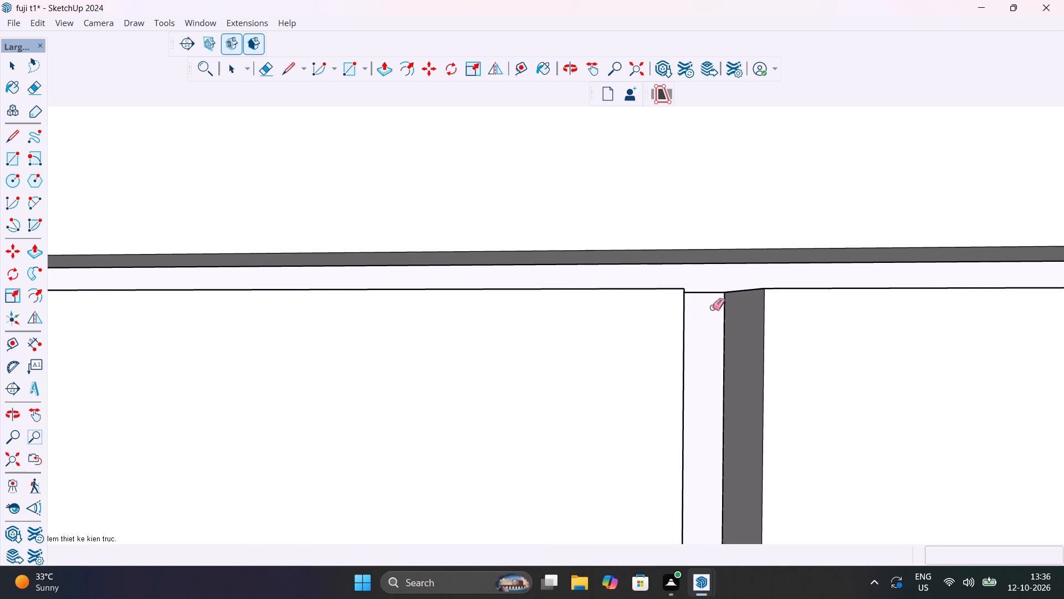
{"action": "left_click", "coordinate": [704, 292]}
Erase the two short edges crossing the horizontal groove beneath the upper vertical groove nearest the glazed opening.
{"action": "scroll", "coordinate": [706, 323], "scroll_direction": "down", "scroll_amount": 14}
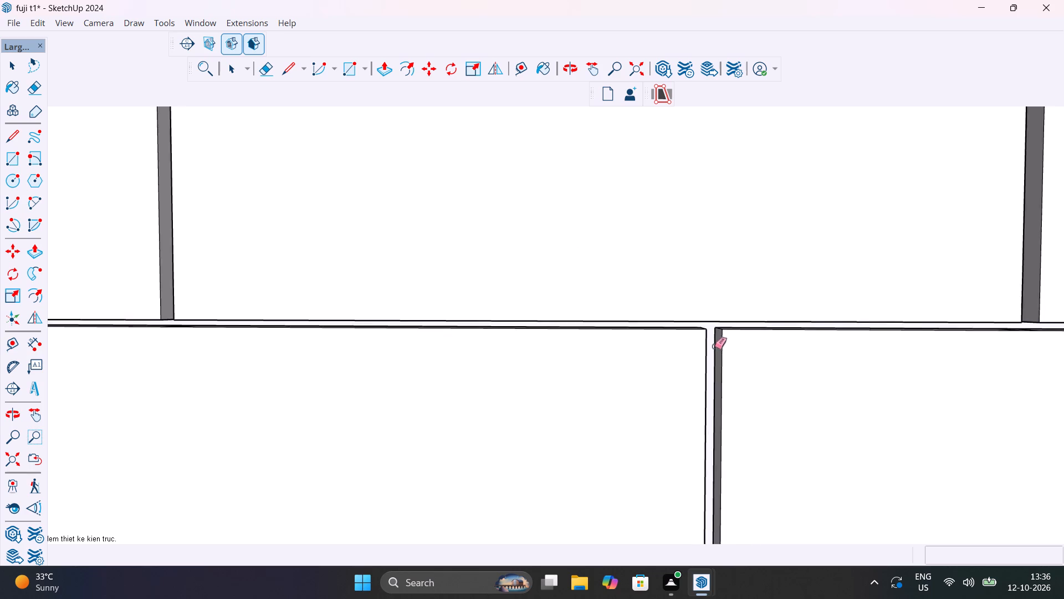
{"action": "scroll", "coordinate": [714, 346], "scroll_direction": "down", "scroll_amount": 15}
{"action": "scroll", "coordinate": [815, 337], "scroll_direction": "up", "scroll_amount": 20}
{"action": "scroll", "coordinate": [815, 337], "scroll_direction": "up", "scroll_amount": 1}
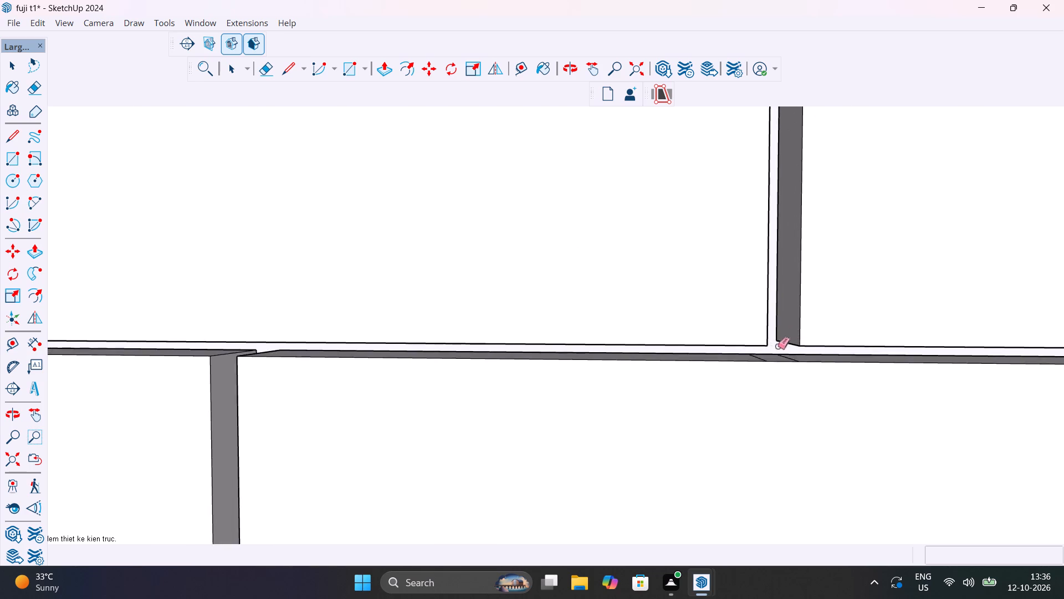
{"action": "scroll", "coordinate": [777, 346], "scroll_direction": "up", "scroll_amount": 11}
{"action": "left_click_drag", "start_coordinate": [707, 397], "coordinate": [836, 385]}
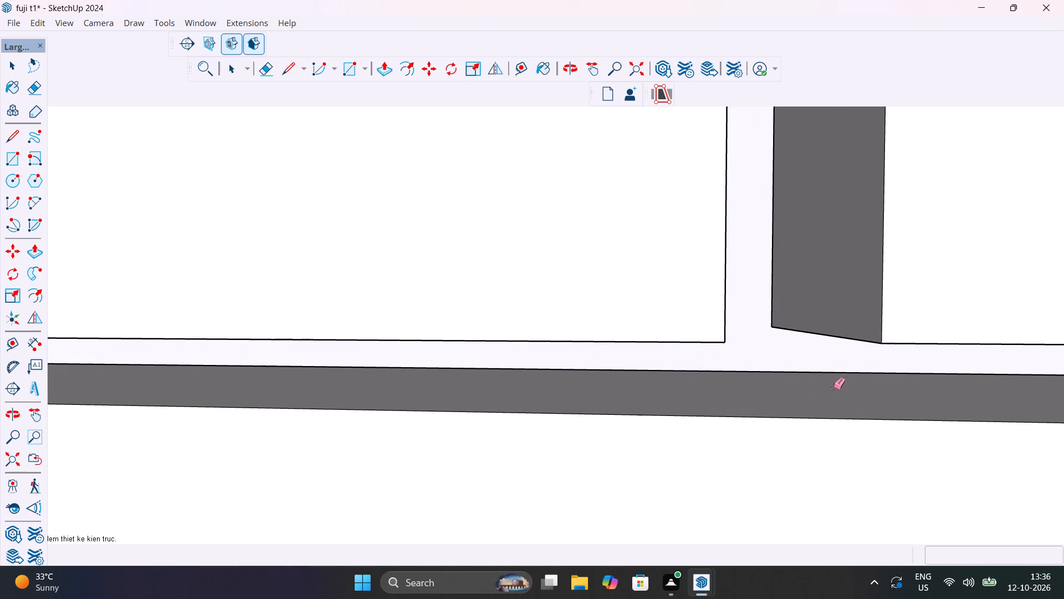
Erase the two short edges crossing the horizontal groove beneath the middle upper vertical groove.
{"action": "scroll", "coordinate": [833, 387], "scroll_direction": "down", "scroll_amount": 20}
{"action": "scroll", "coordinate": [833, 387], "scroll_direction": "down", "scroll_amount": 20}
{"action": "scroll", "coordinate": [833, 387], "scroll_direction": "down", "scroll_amount": 1}
{"action": "scroll", "coordinate": [654, 394], "scroll_direction": "up", "scroll_amount": 4}
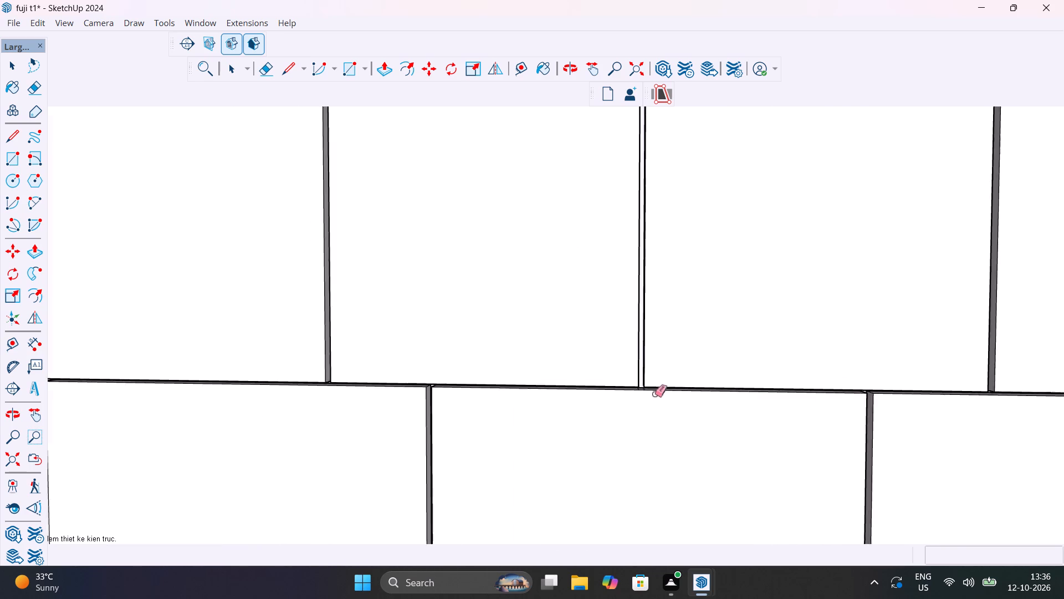
{"action": "scroll", "coordinate": [654, 394], "scroll_direction": "up", "scroll_amount": 20}
{"action": "scroll", "coordinate": [654, 394], "scroll_direction": "up", "scroll_amount": 6}
{"action": "left_click_drag", "start_coordinate": [605, 370], "coordinate": [648, 370]}
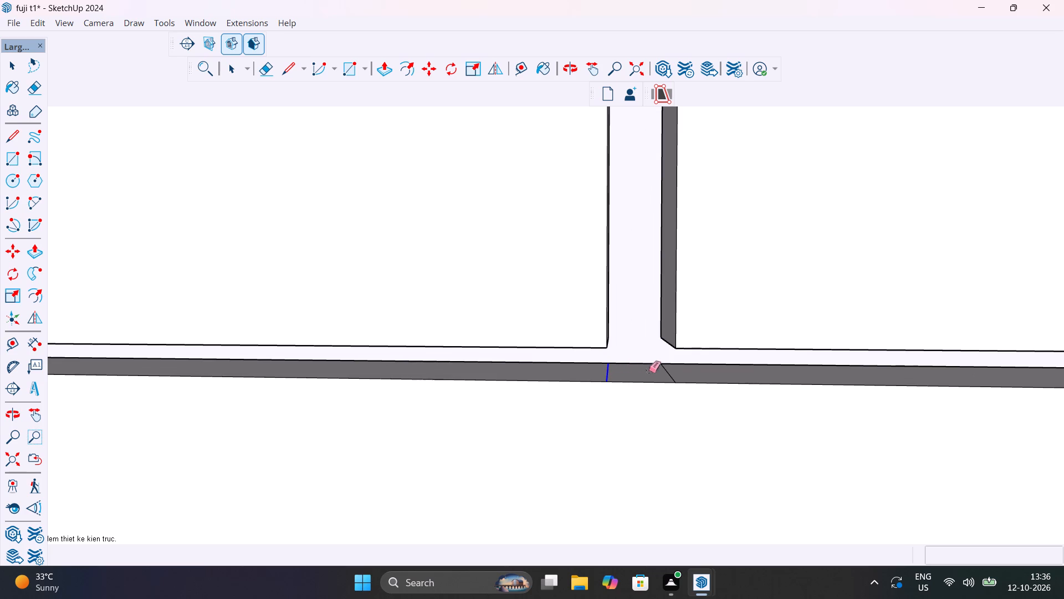
{"action": "left_click_drag", "start_coordinate": [648, 370], "coordinate": [678, 368]}
Check the horizontal groove's junction with the upper groove nearest the room door for leftover edges.
{"action": "scroll", "coordinate": [674, 368], "scroll_direction": "down", "scroll_amount": 20}
{"action": "scroll", "coordinate": [674, 368], "scroll_direction": "down", "scroll_amount": 11}
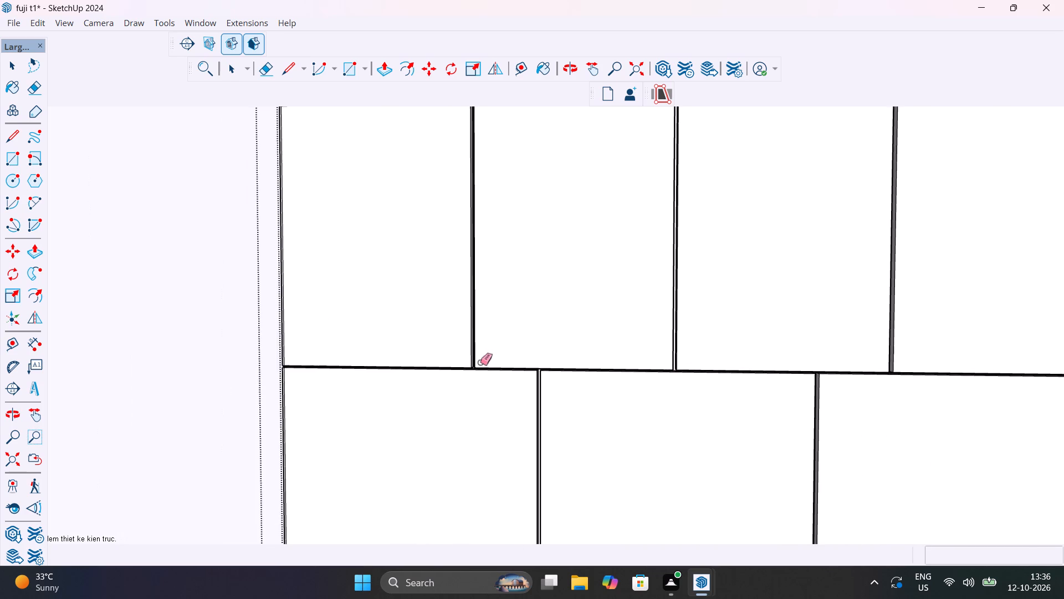
{"action": "scroll", "coordinate": [479, 363], "scroll_direction": "up", "scroll_amount": 18}
{"action": "scroll", "coordinate": [483, 390], "scroll_direction": "up", "scroll_amount": 11}
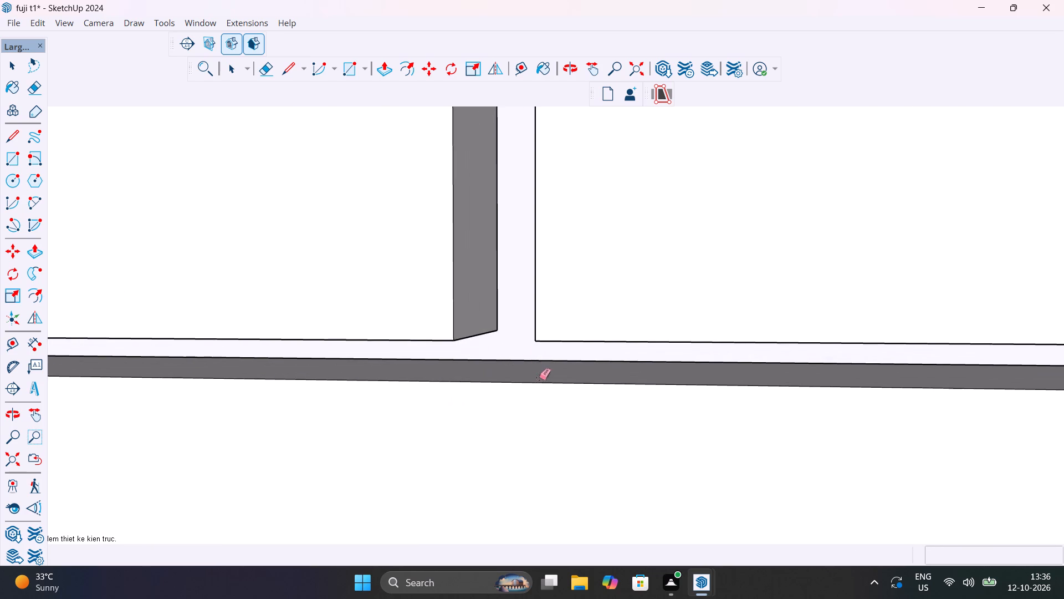
{"action": "middle_click_drag", "start_coordinate": [539, 377], "coordinate": [500, 430]}
{"action": "scroll", "coordinate": [507, 441], "scroll_direction": "down", "scroll_amount": 20}
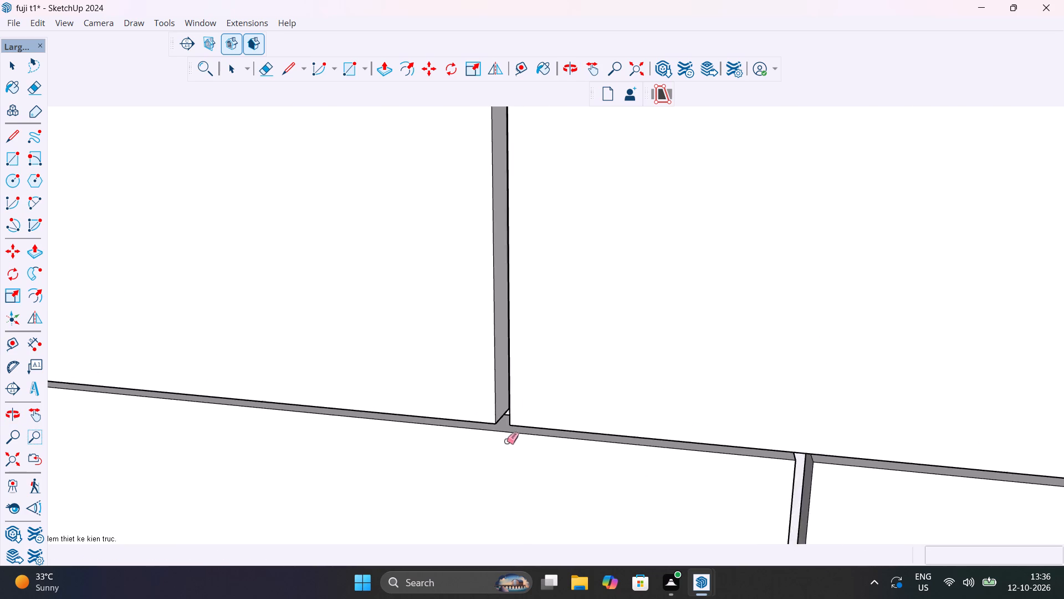
{"action": "scroll", "coordinate": [507, 441], "scroll_direction": "down", "scroll_amount": 14}
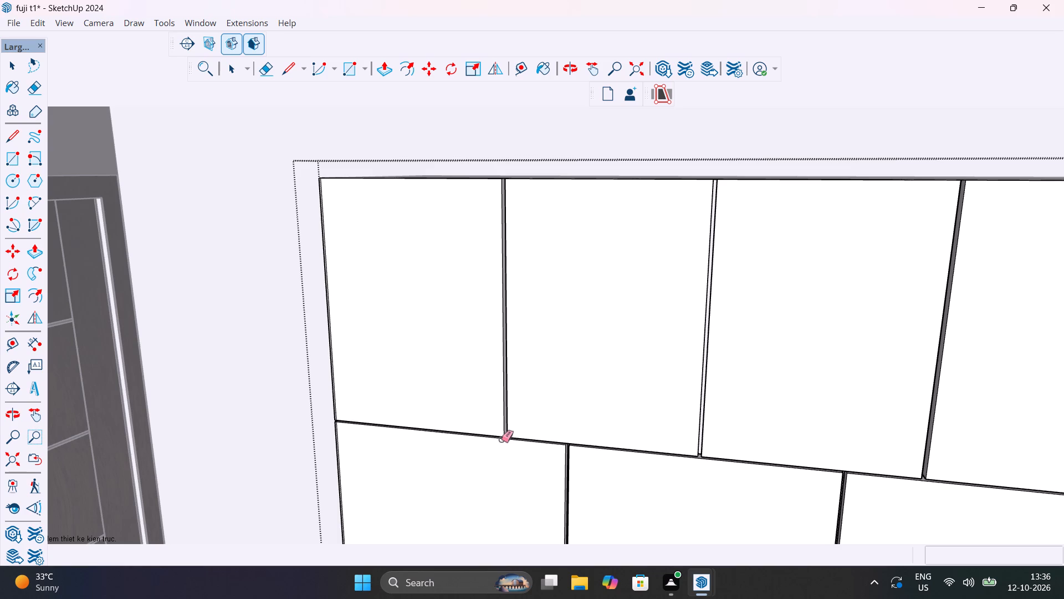
Leave wardrobe editing and delete the spare glazed door standing far away from the house.
{"action": "key", "text": "space"}
{"action": "scroll", "coordinate": [505, 448], "scroll_direction": "down", "scroll_amount": 7}
{"action": "left_click", "coordinate": [6, 457]}
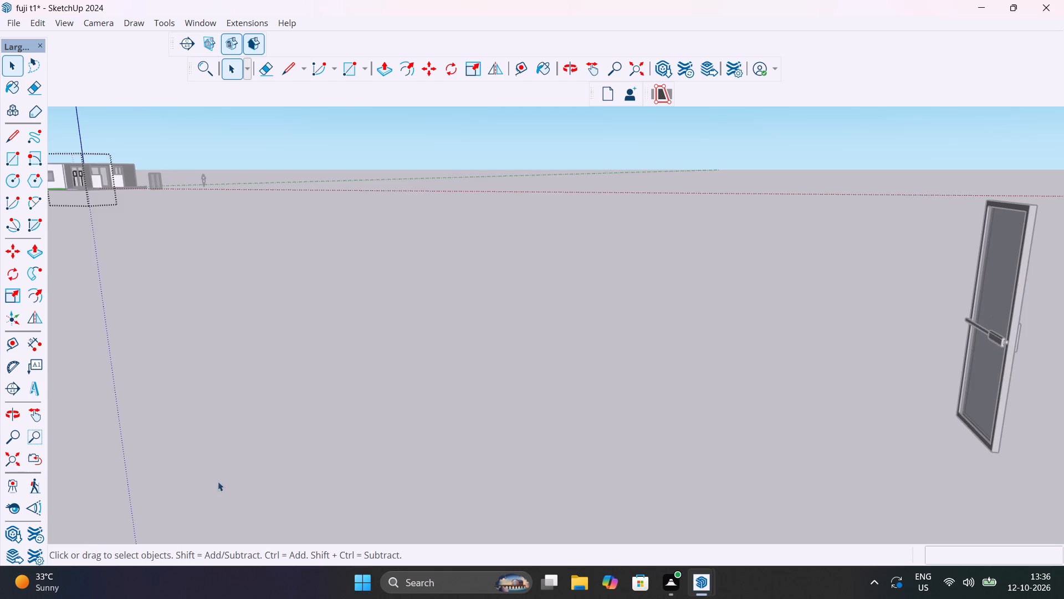
{"action": "scroll", "coordinate": [318, 390], "scroll_direction": "down", "scroll_amount": 2}
{"action": "left_click", "coordinate": [323, 417]}
{"action": "scroll", "coordinate": [269, 306], "scroll_direction": "down", "scroll_amount": 6}
{"action": "scroll", "coordinate": [264, 352], "scroll_direction": "down", "scroll_amount": 7}
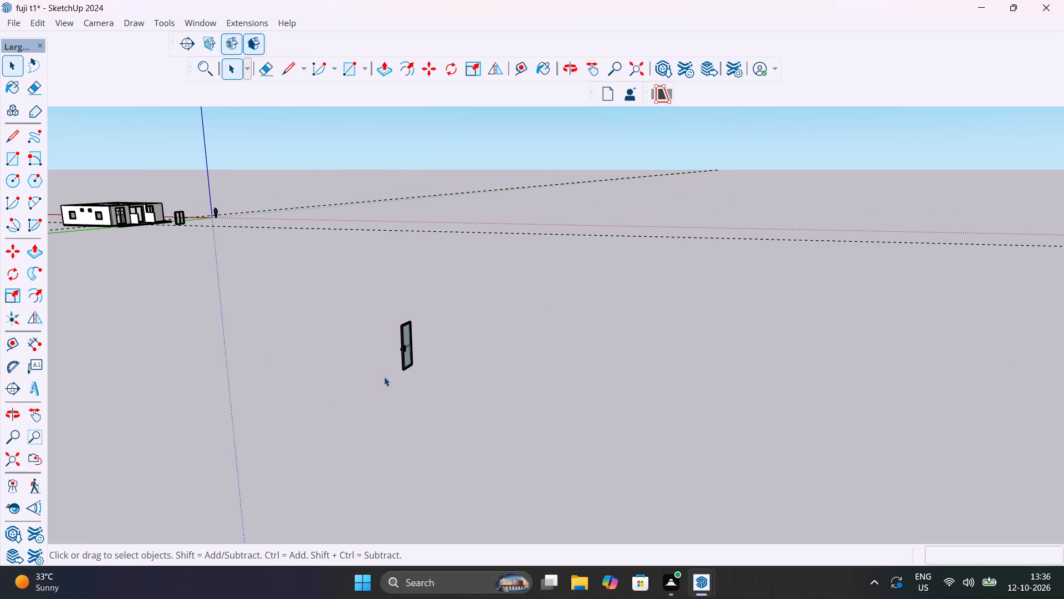
{"action": "middle_click_drag", "start_coordinate": [382, 378], "coordinate": [243, 442]}
{"action": "scroll", "coordinate": [272, 418], "scroll_direction": "down", "scroll_amount": 7}
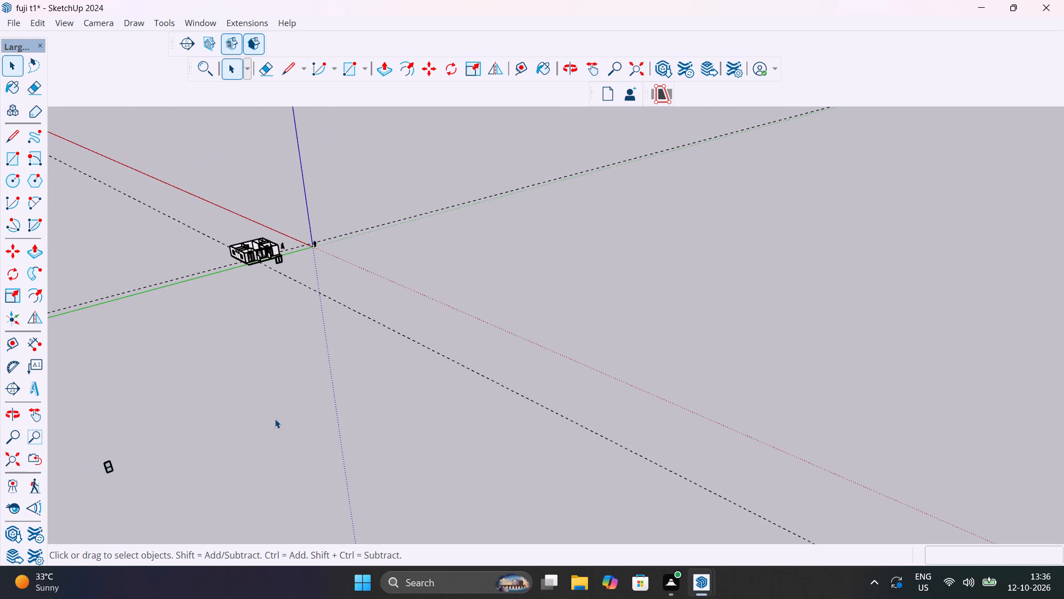
{"action": "left_click", "coordinate": [105, 468]}
{"action": "scroll", "coordinate": [107, 470], "scroll_direction": "up", "scroll_amount": 6}
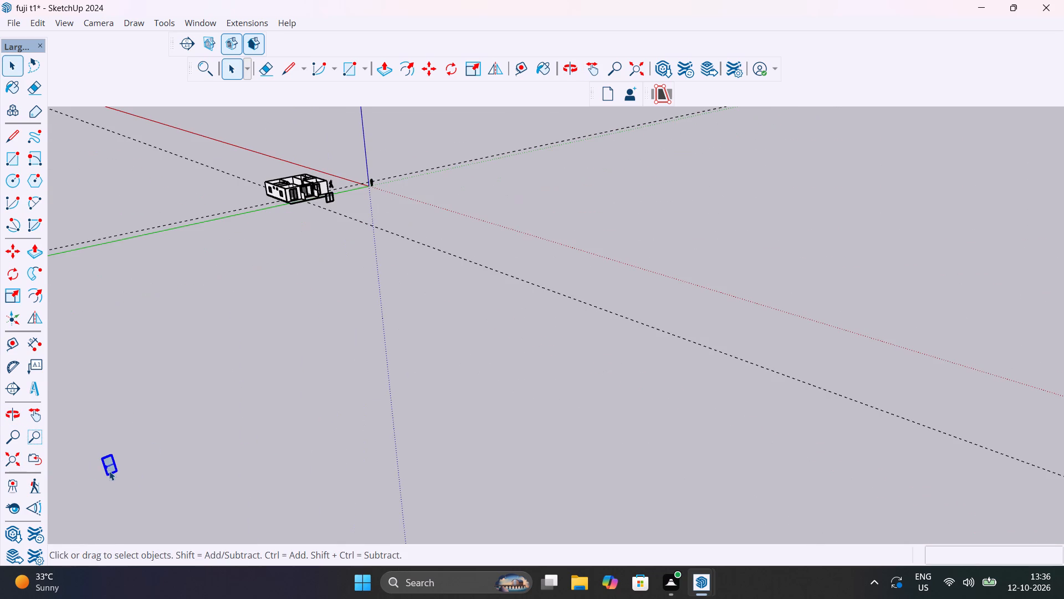
{"action": "key", "text": "Delete"}
Delete the walking person figure standing between the house and the axes origin.
{"action": "scroll", "coordinate": [204, 393], "scroll_direction": "down", "scroll_amount": 8}
{"action": "scroll", "coordinate": [303, 273], "scroll_direction": "up", "scroll_amount": 14}
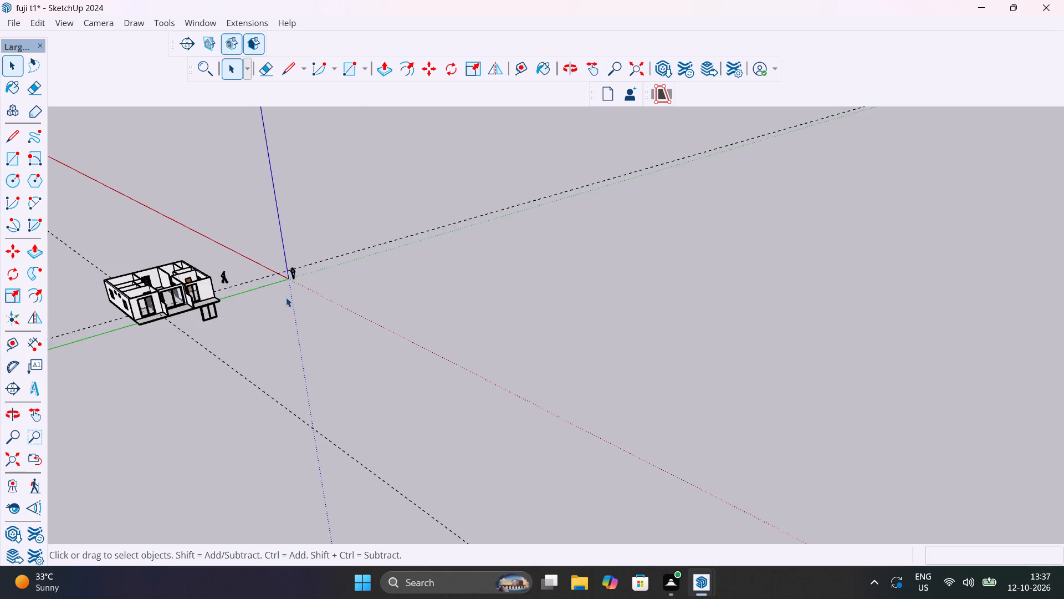
{"action": "scroll", "coordinate": [286, 297], "scroll_direction": "up", "scroll_amount": 10}
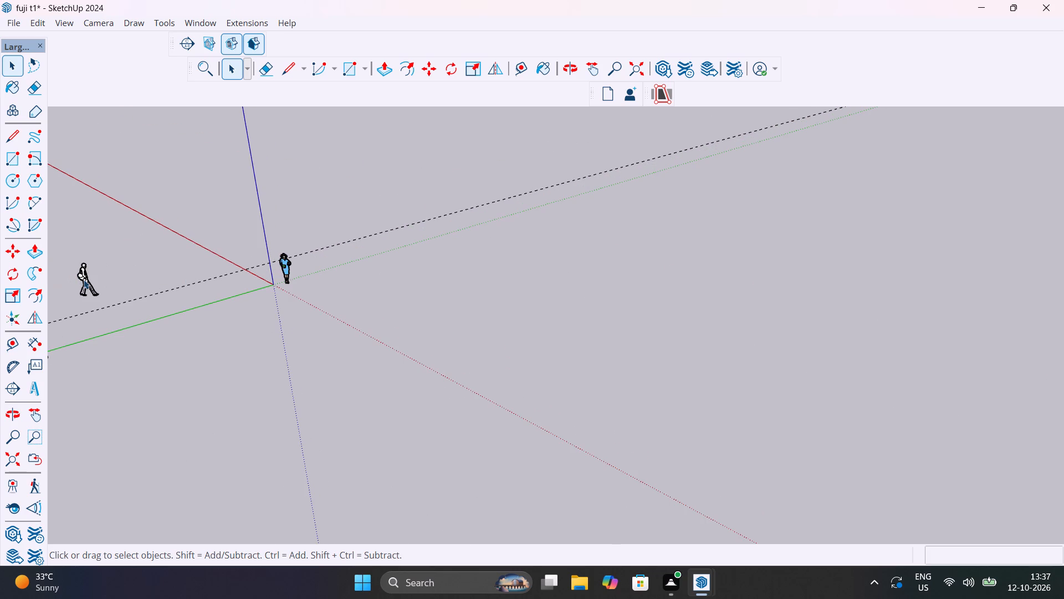
{"action": "left_click", "coordinate": [84, 280]}
{"action": "key", "text": "Delete"}
Inspect the whole house from the front, side and rear for remaining stray objects.
{"action": "scroll", "coordinate": [230, 297], "scroll_direction": "down", "scroll_amount": 9}
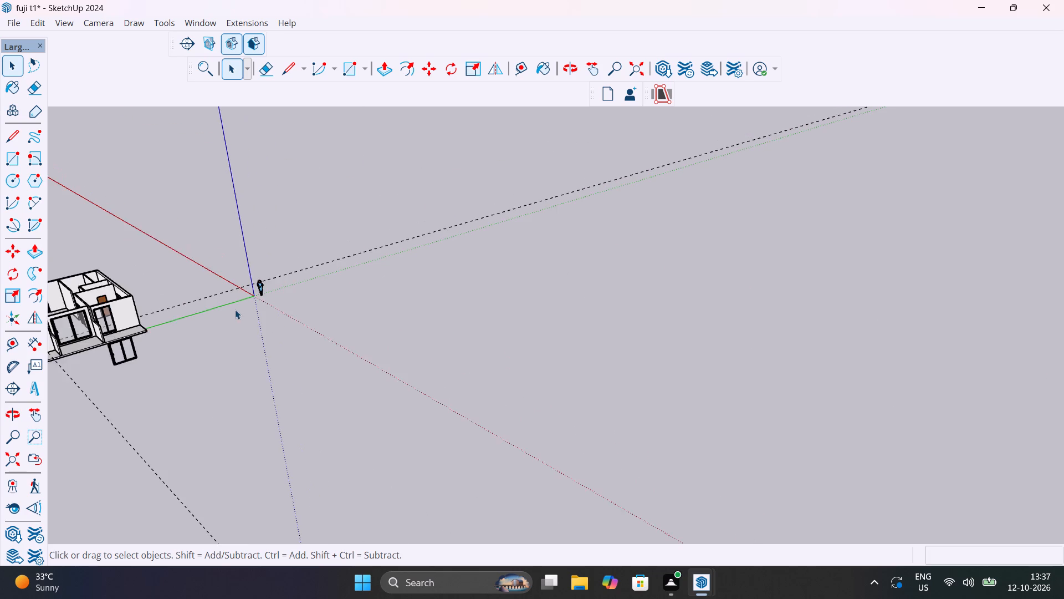
{"action": "scroll", "coordinate": [235, 309], "scroll_direction": "down", "scroll_amount": 5}
{"action": "middle_click_drag", "start_coordinate": [259, 343], "coordinate": [83, 373]}
{"action": "scroll", "coordinate": [236, 213], "scroll_direction": "up", "scroll_amount": 13}
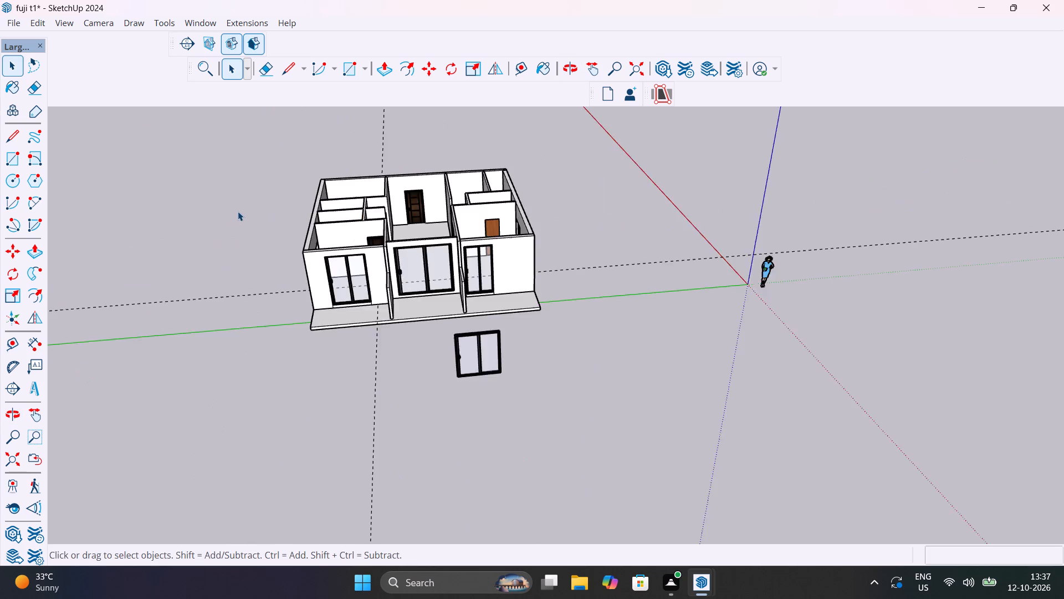
{"action": "scroll", "coordinate": [238, 211], "scroll_direction": "up", "scroll_amount": 7}
{"action": "middle_click_drag", "start_coordinate": [492, 293], "coordinate": [0, 342]}
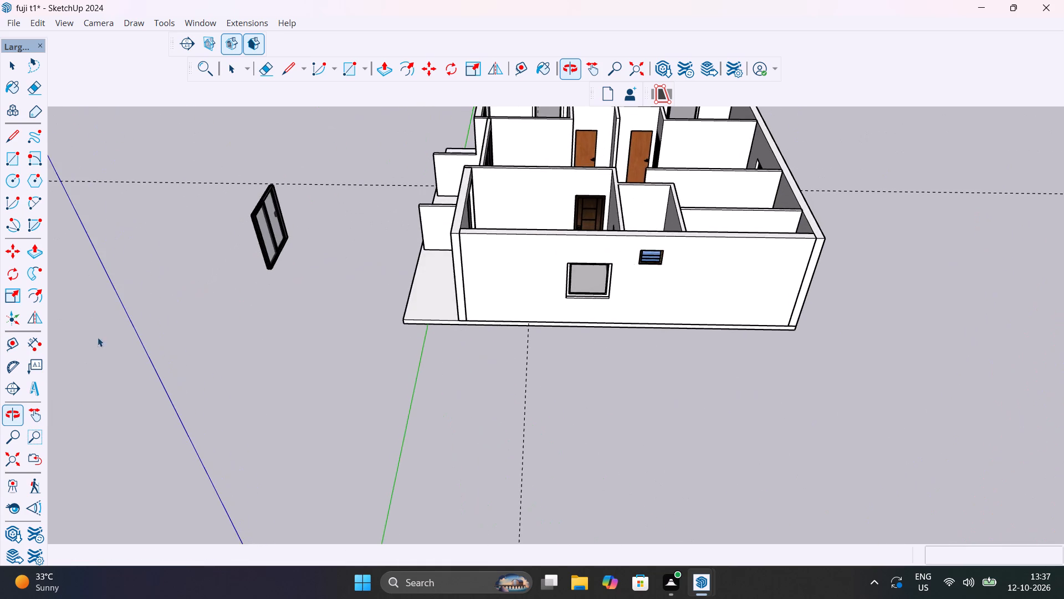
{"action": "scroll", "coordinate": [526, 308], "scroll_direction": "down", "scroll_amount": 6}
{"action": "middle_click_drag", "start_coordinate": [560, 314], "coordinate": [718, 455], "text": "shift"}
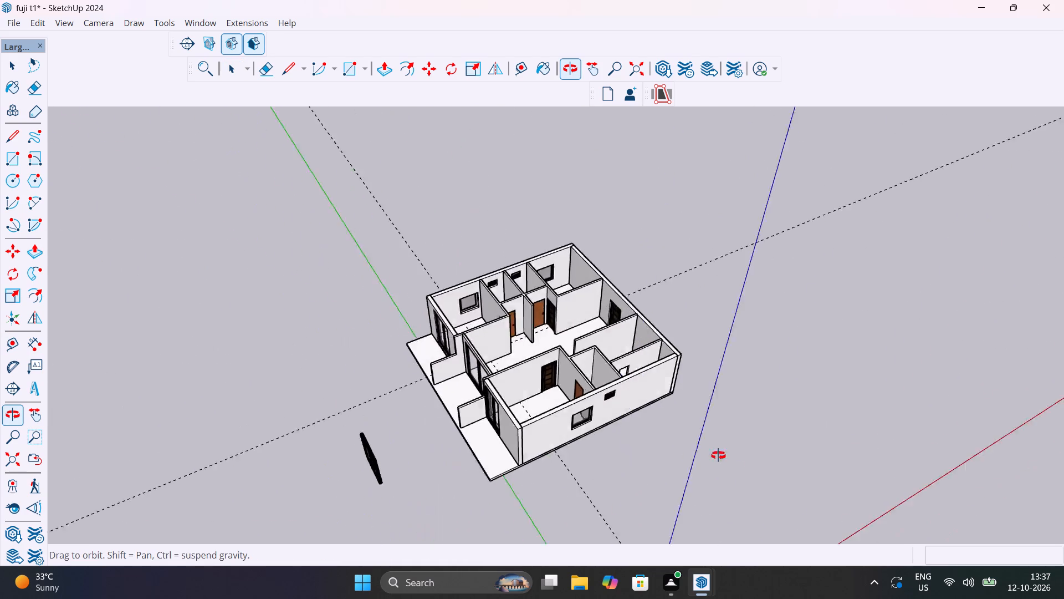
{"action": "middle_click_drag", "start_coordinate": [718, 455], "coordinate": [156, 444], "text": "shift"}
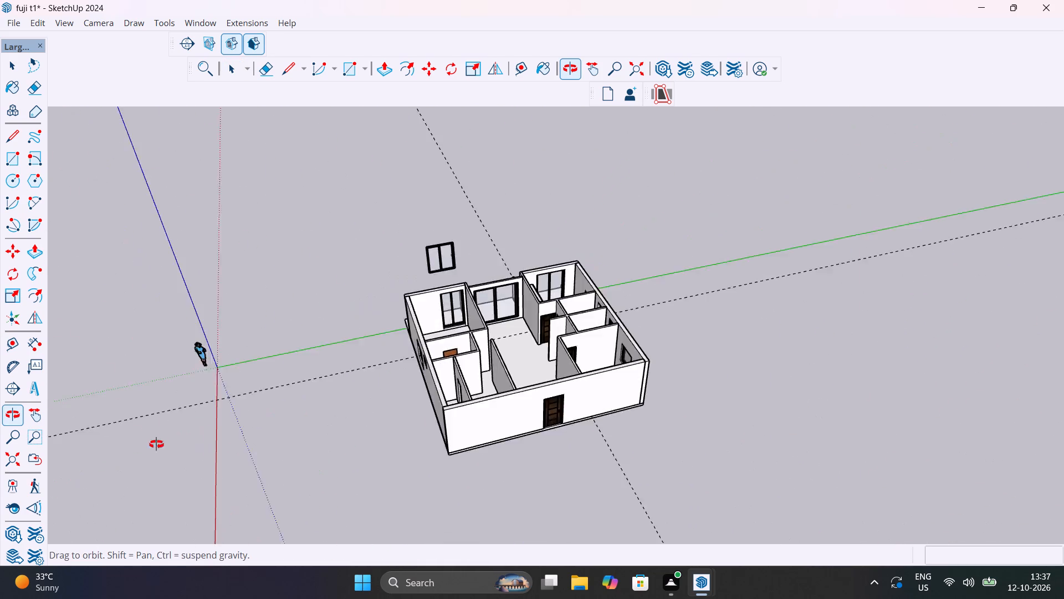
{"action": "middle_click_drag", "start_coordinate": [156, 444], "coordinate": [882, 547], "text": "shift"}
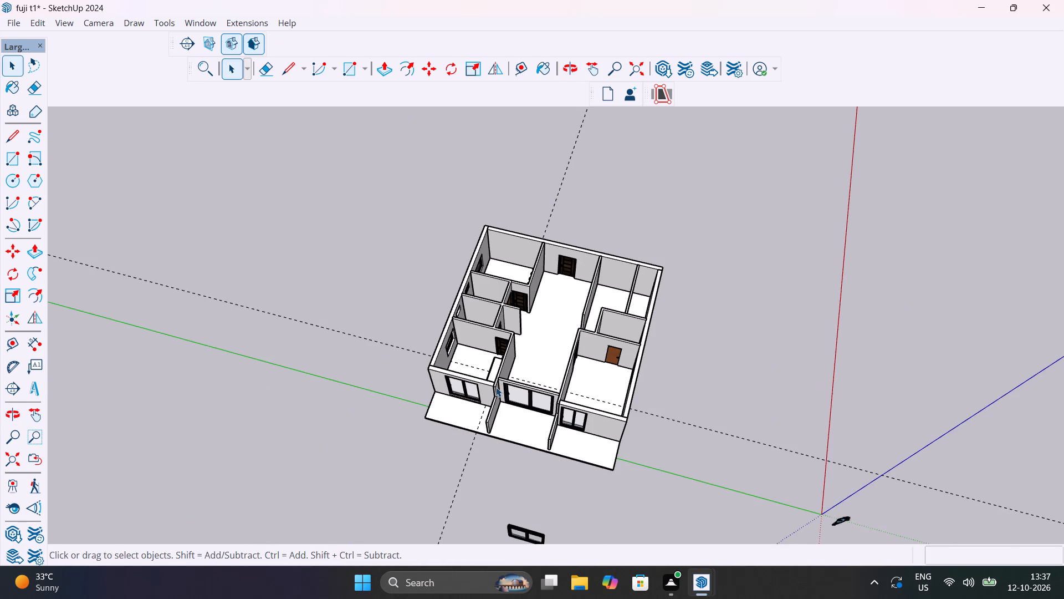
Open the wardrobe for editing, with its lower door panel nearest the room door in close view.
{"action": "middle_click_drag", "start_coordinate": [496, 387], "coordinate": [863, 398]}
{"action": "scroll", "coordinate": [555, 387], "scroll_direction": "up", "scroll_amount": 17}
{"action": "middle_click_drag", "start_coordinate": [616, 323], "coordinate": [636, 311]}
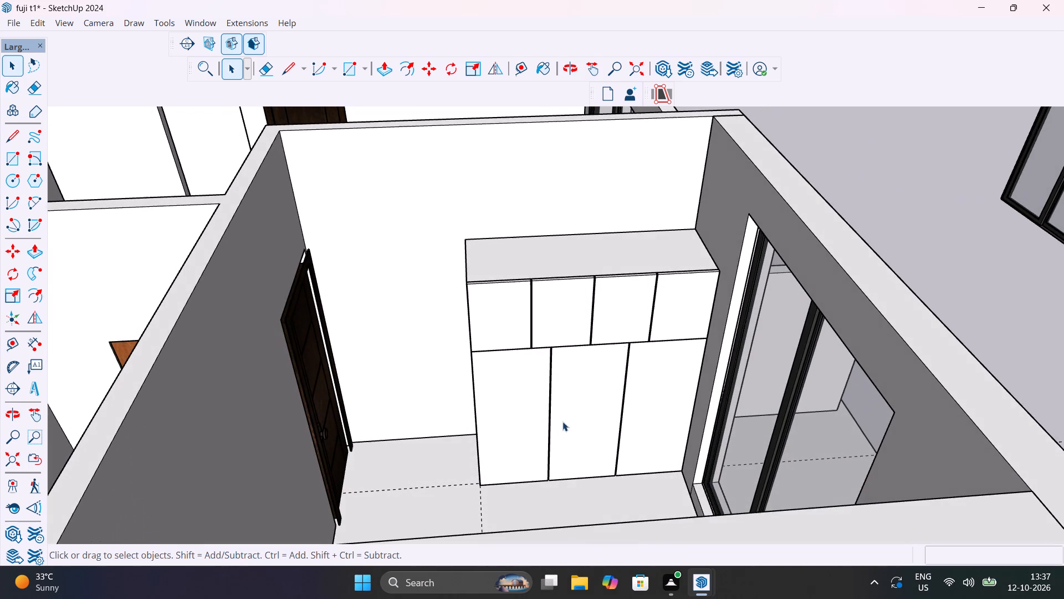
{"action": "scroll", "coordinate": [540, 449], "scroll_direction": "up", "scroll_amount": 13}
{"action": "scroll", "coordinate": [500, 476], "scroll_direction": "down", "scroll_amount": 6}
{"action": "middle_click_drag", "start_coordinate": [500, 486], "coordinate": [596, 442], "text": "shift"}
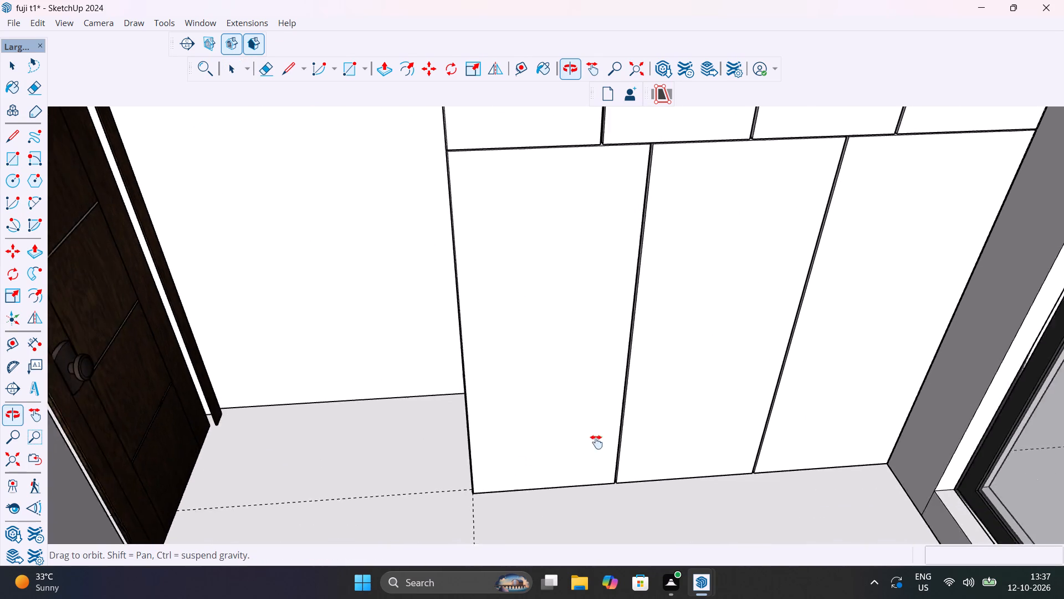
{"action": "middle_click_drag", "start_coordinate": [596, 442], "coordinate": [613, 437], "text": "shift"}
{"action": "scroll", "coordinate": [513, 396], "scroll_direction": "up", "scroll_amount": 7}
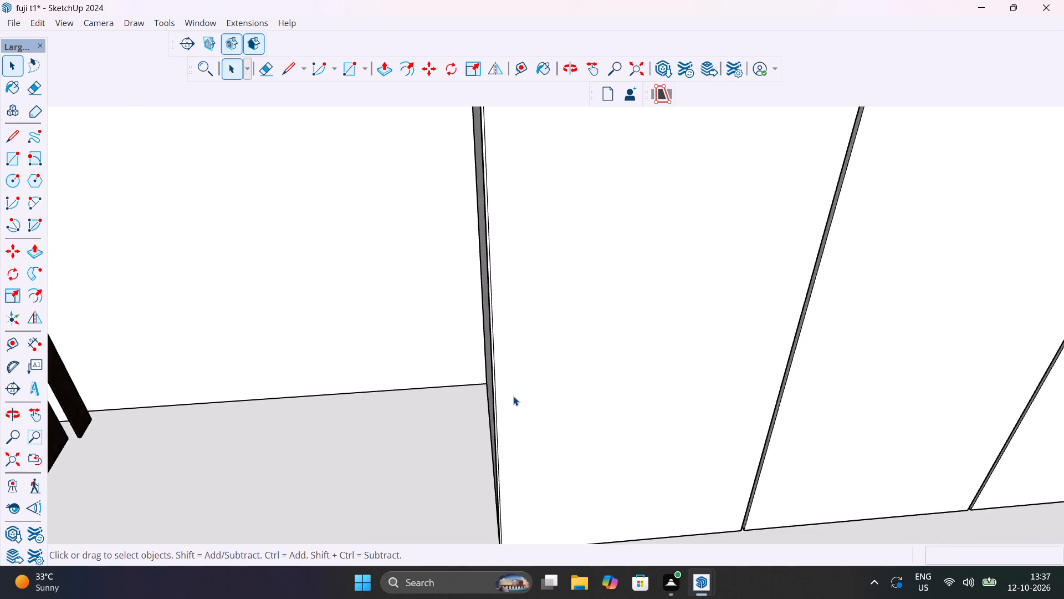
{"action": "scroll", "coordinate": [513, 396], "scroll_direction": "up", "scroll_amount": 4}
{"action": "middle_click_drag", "start_coordinate": [494, 436], "coordinate": [520, 438]}
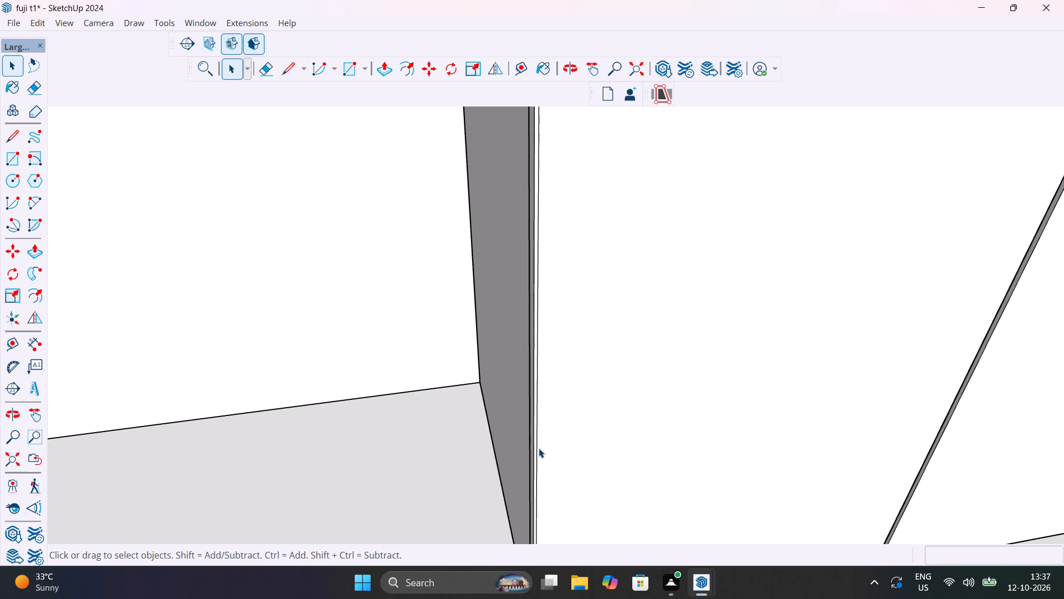
{"action": "left_click", "coordinate": [539, 448]}
{"action": "double_click", "coordinate": [539, 448]}
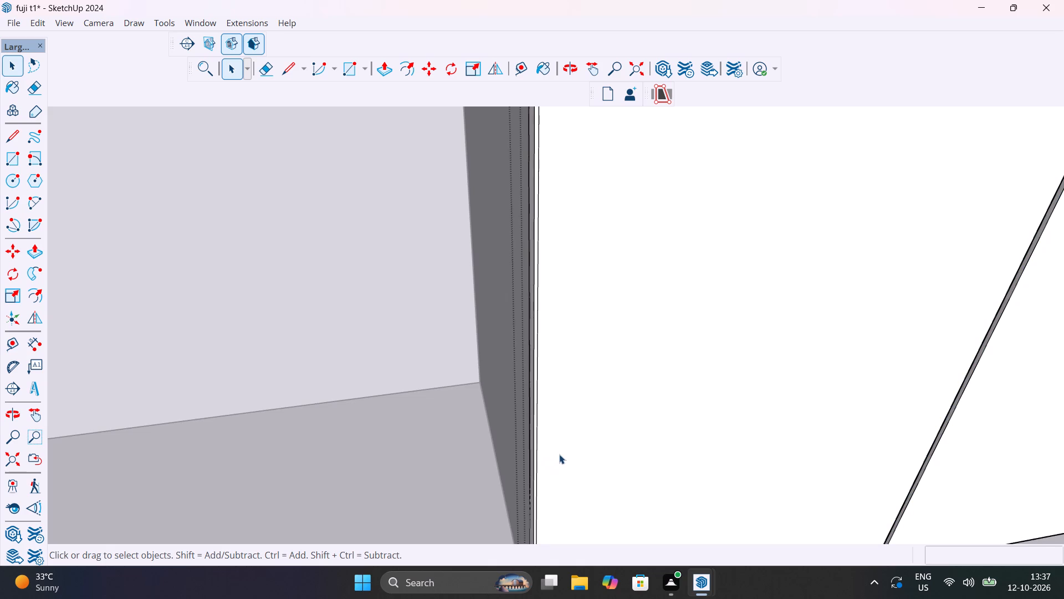
Copy the vertical edge of the lower door panel nearest the room door about 2 7/16" inward along the horizontal groove.
{"action": "scroll", "coordinate": [556, 454], "scroll_direction": "down", "scroll_amount": 7}
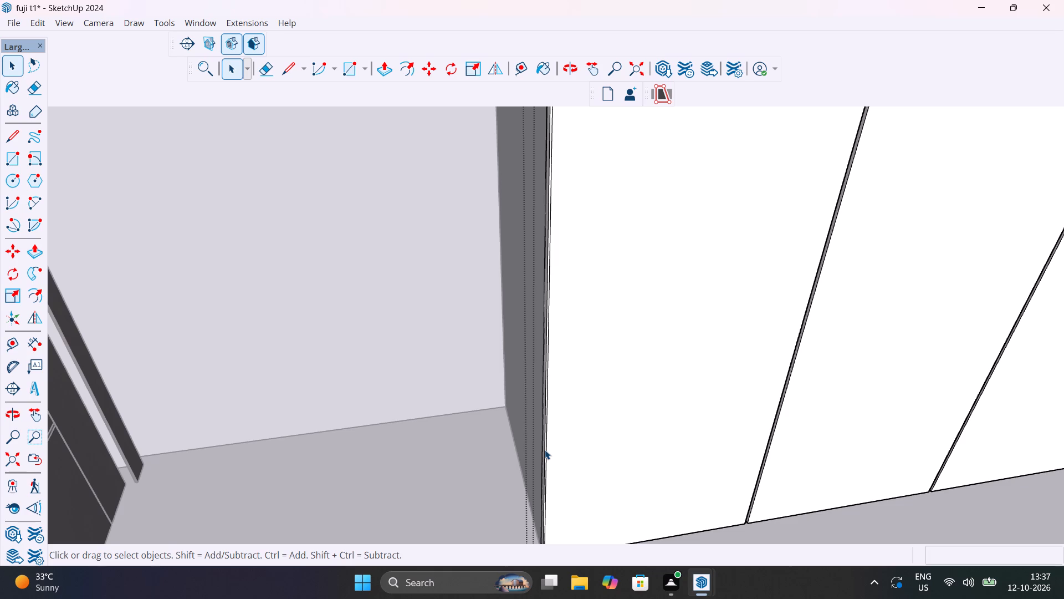
{"action": "scroll", "coordinate": [550, 450], "scroll_direction": "down", "scroll_amount": 6}
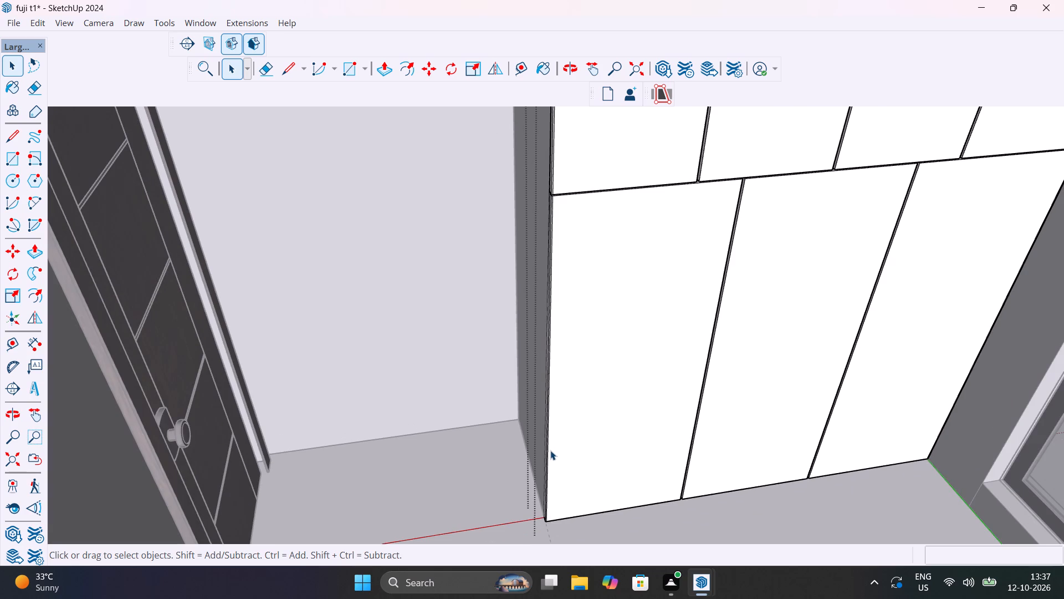
{"action": "scroll", "coordinate": [554, 452], "scroll_direction": "up", "scroll_amount": 10}
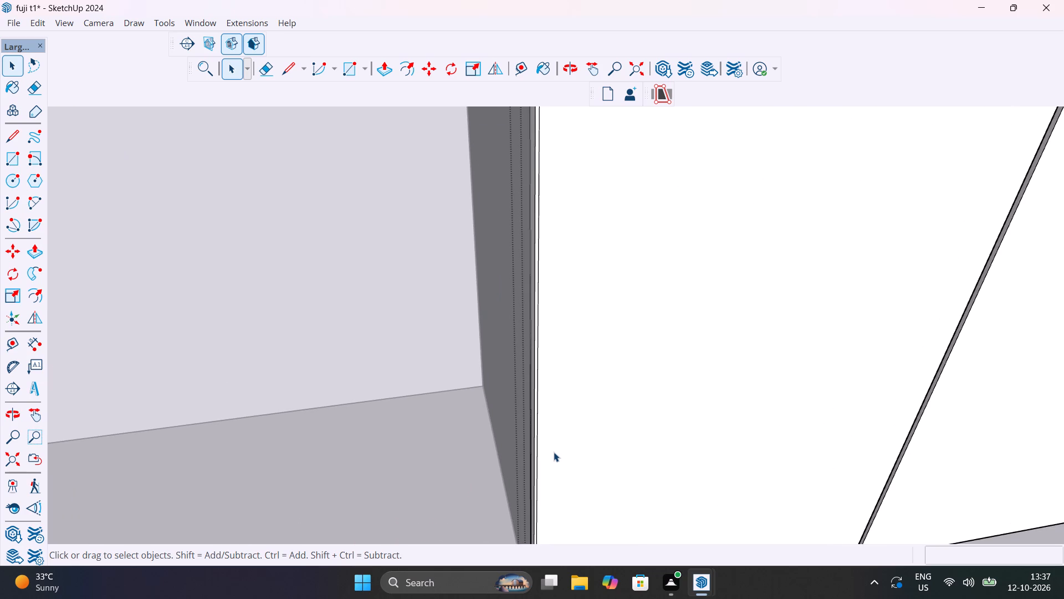
{"action": "left_click", "coordinate": [537, 399]}
{"action": "key", "text": "m"}
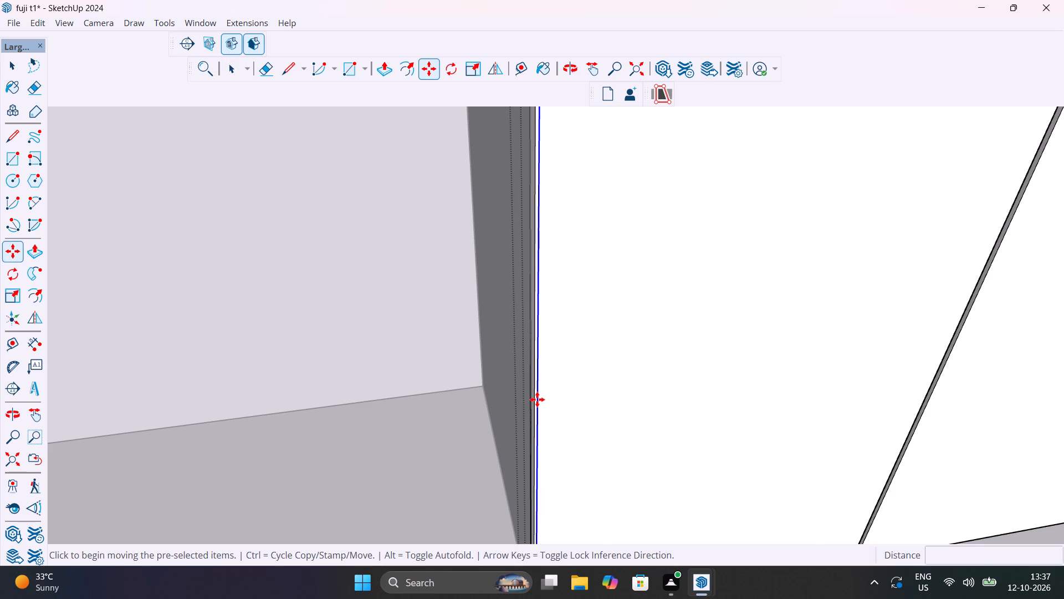
{"action": "scroll", "coordinate": [539, 430], "scroll_direction": "down", "scroll_amount": 14}
{"action": "scroll", "coordinate": [539, 268], "scroll_direction": "up", "scroll_amount": 2}
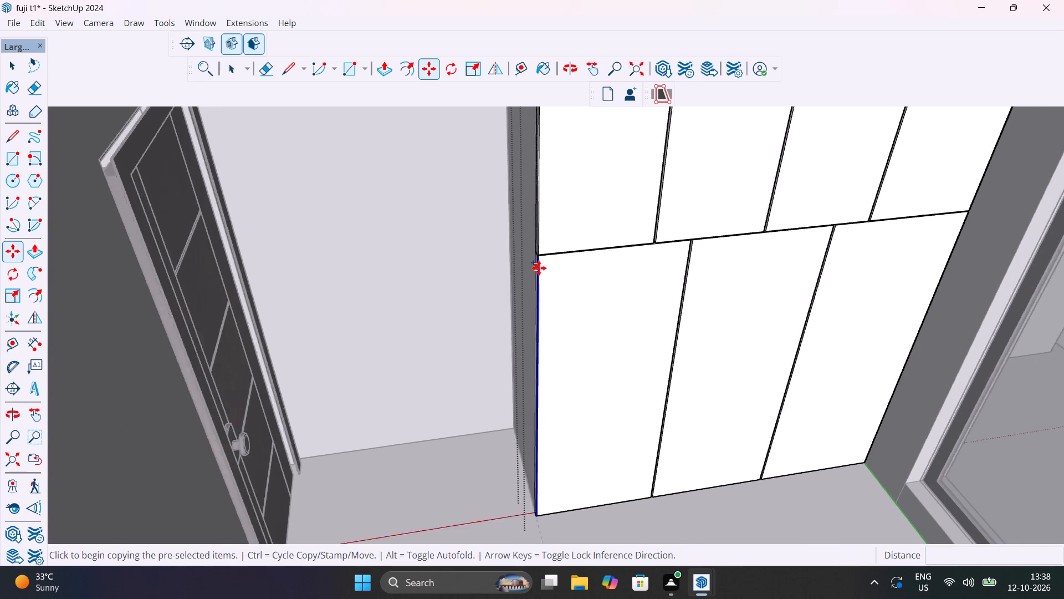
{"action": "scroll", "coordinate": [539, 268], "scroll_direction": "up", "scroll_amount": 16}
{"action": "left_click", "coordinate": [536, 195]}
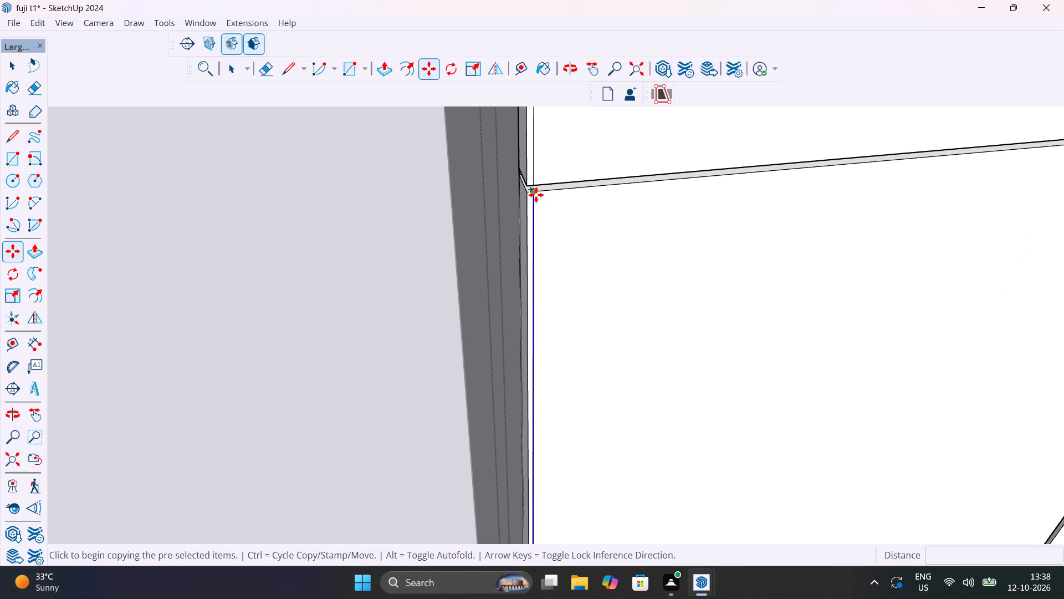
{"action": "left_click", "coordinate": [634, 192]}
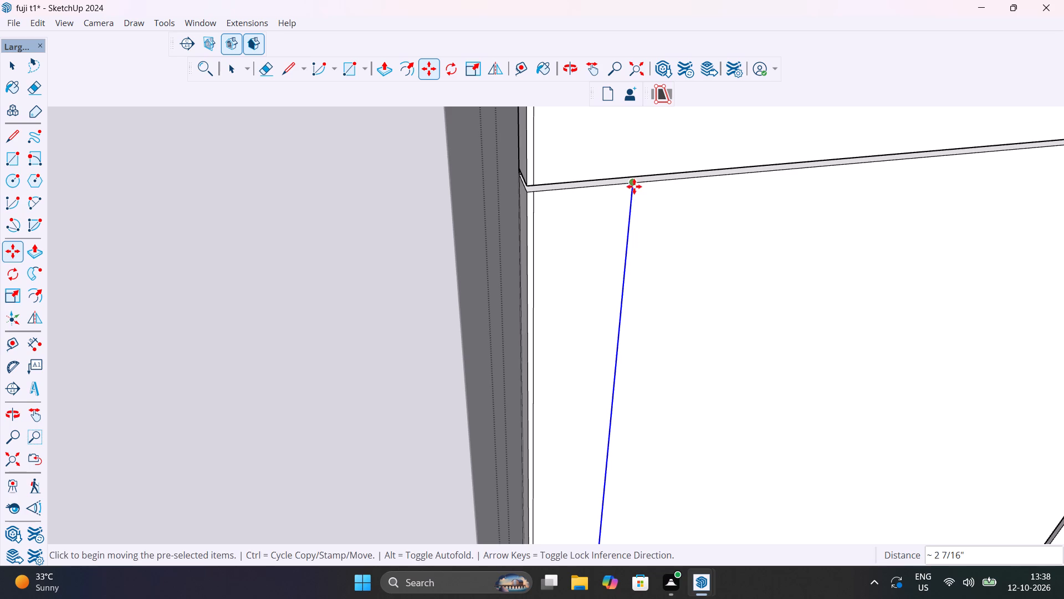
Copy the new vertical line a short distance further inward across the same lower door panel, starting from its upper endpoint.
{"action": "left_click", "coordinate": [634, 186]}
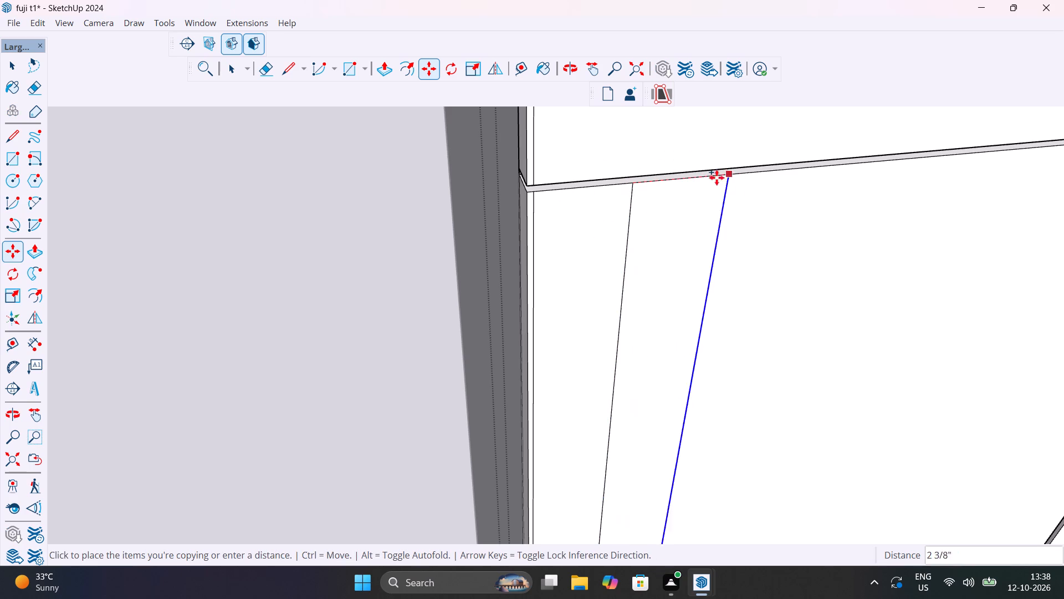
{"action": "scroll", "coordinate": [687, 185], "scroll_direction": "down", "scroll_amount": 13}
{"action": "middle_click_drag", "start_coordinate": [692, 233], "coordinate": [610, 233]}
{"action": "scroll", "coordinate": [684, 232], "scroll_direction": "down", "scroll_amount": 1}
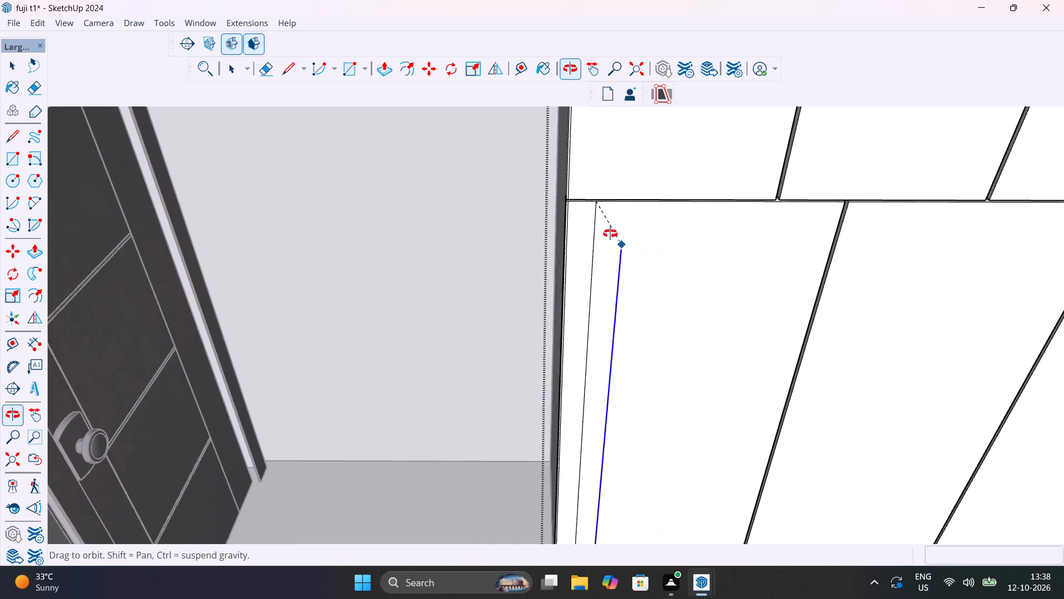
{"action": "middle_click_drag", "start_coordinate": [610, 233], "coordinate": [608, 237]}
{"action": "scroll", "coordinate": [613, 226], "scroll_direction": "down", "scroll_amount": 2}
{"action": "scroll", "coordinate": [577, 224], "scroll_direction": "up", "scroll_amount": 6}
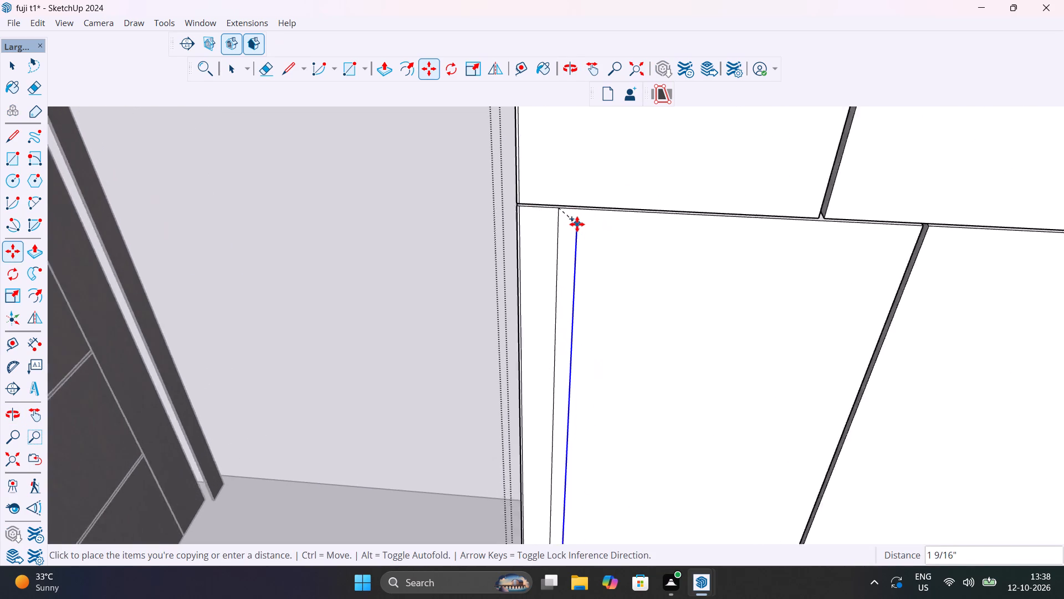
{"action": "scroll", "coordinate": [577, 224], "scroll_direction": "up", "scroll_amount": 2}
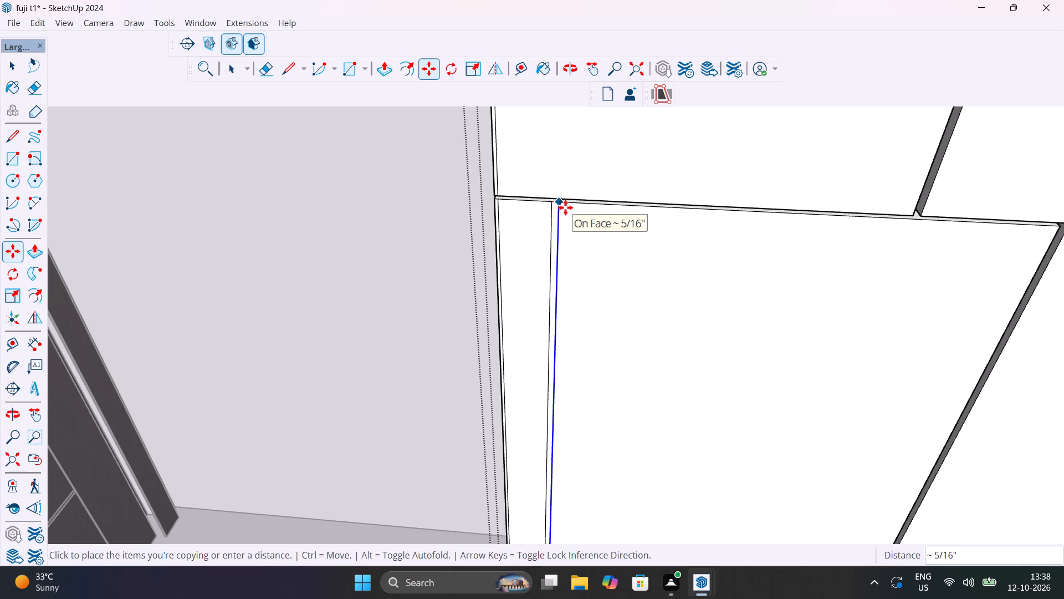
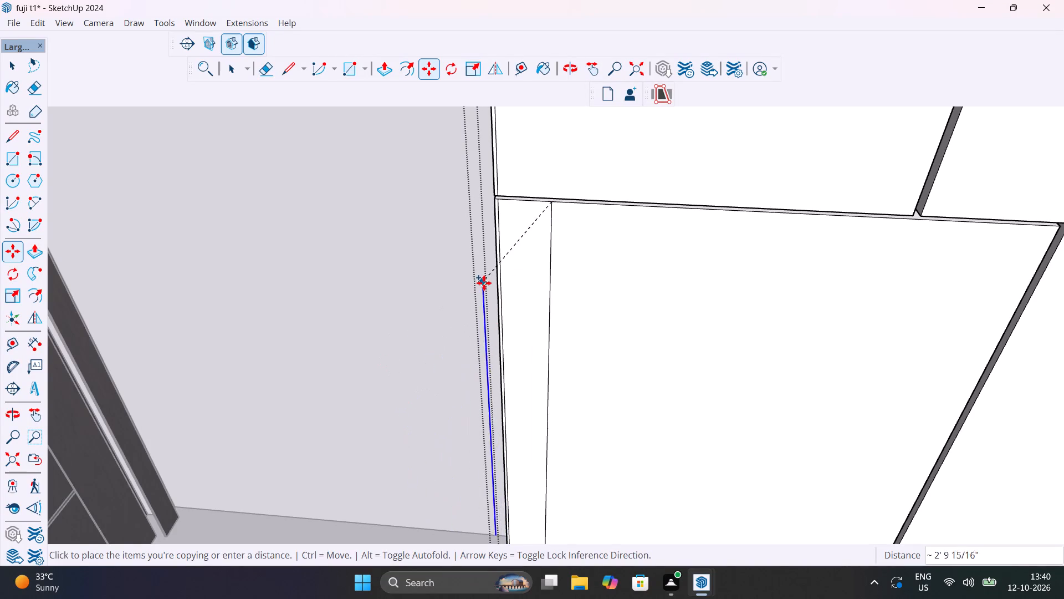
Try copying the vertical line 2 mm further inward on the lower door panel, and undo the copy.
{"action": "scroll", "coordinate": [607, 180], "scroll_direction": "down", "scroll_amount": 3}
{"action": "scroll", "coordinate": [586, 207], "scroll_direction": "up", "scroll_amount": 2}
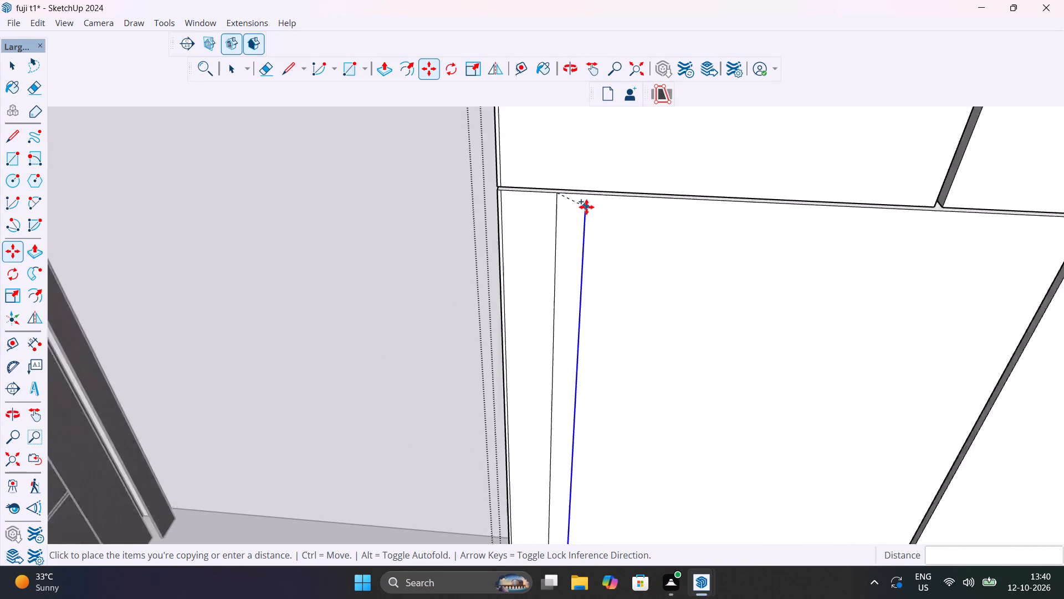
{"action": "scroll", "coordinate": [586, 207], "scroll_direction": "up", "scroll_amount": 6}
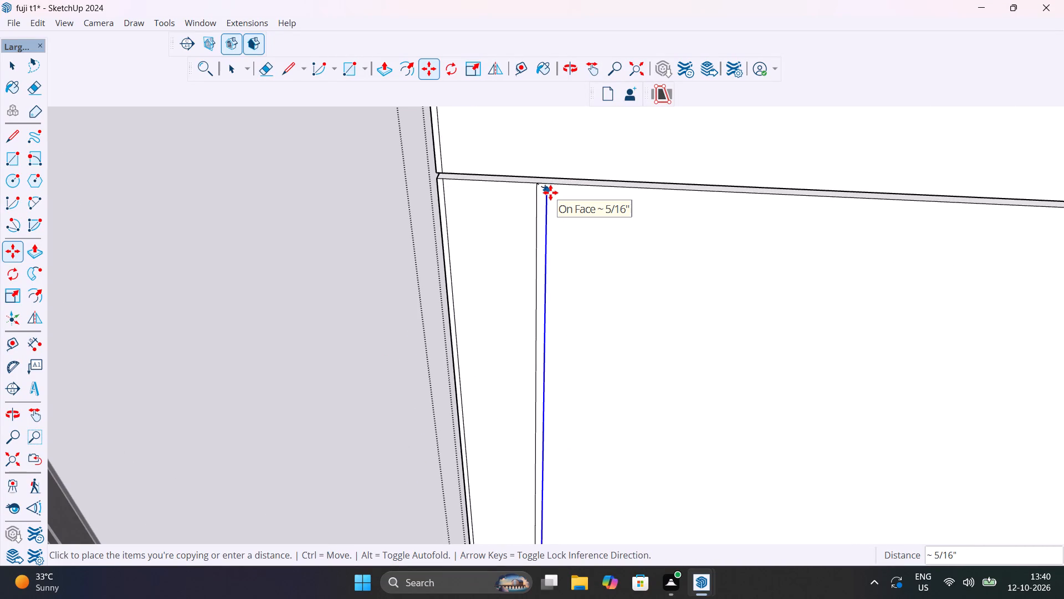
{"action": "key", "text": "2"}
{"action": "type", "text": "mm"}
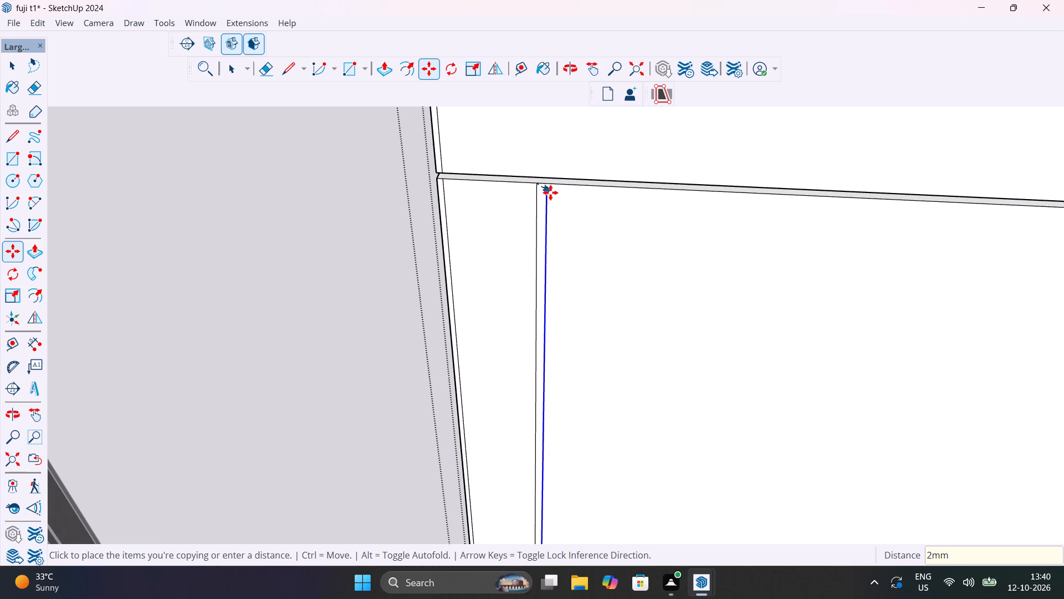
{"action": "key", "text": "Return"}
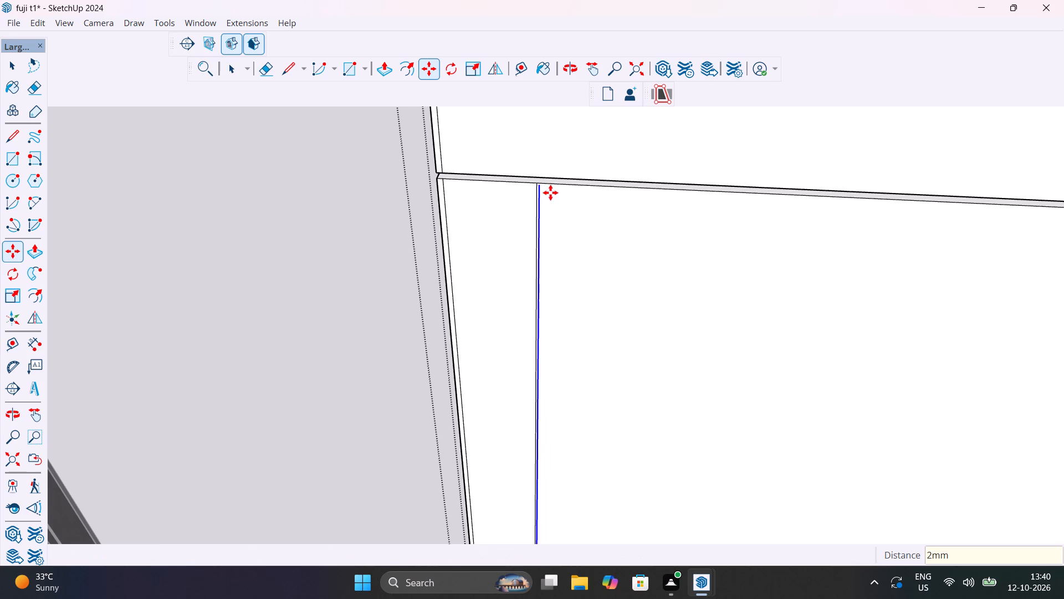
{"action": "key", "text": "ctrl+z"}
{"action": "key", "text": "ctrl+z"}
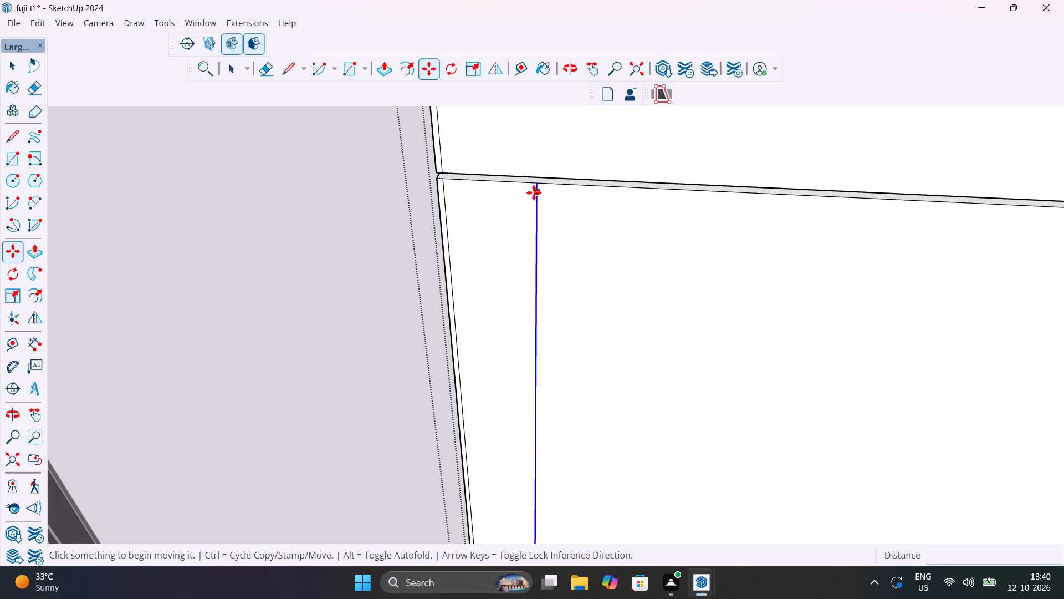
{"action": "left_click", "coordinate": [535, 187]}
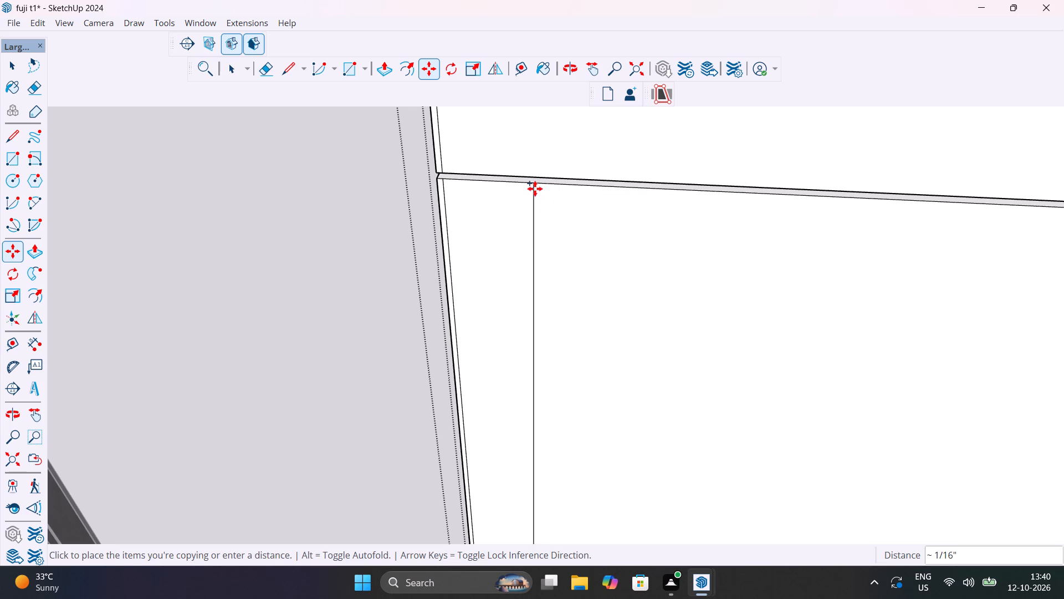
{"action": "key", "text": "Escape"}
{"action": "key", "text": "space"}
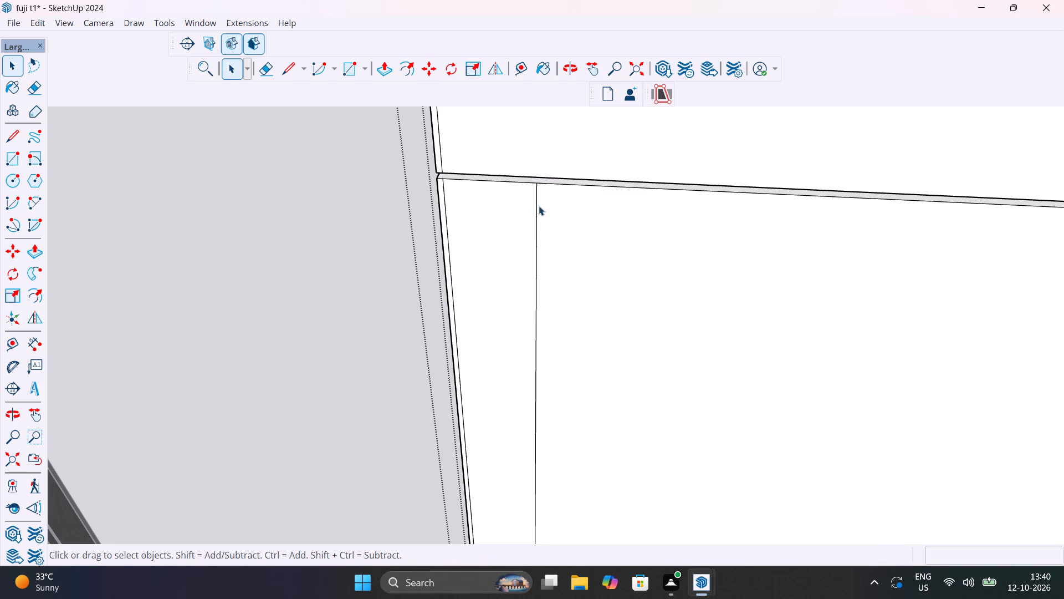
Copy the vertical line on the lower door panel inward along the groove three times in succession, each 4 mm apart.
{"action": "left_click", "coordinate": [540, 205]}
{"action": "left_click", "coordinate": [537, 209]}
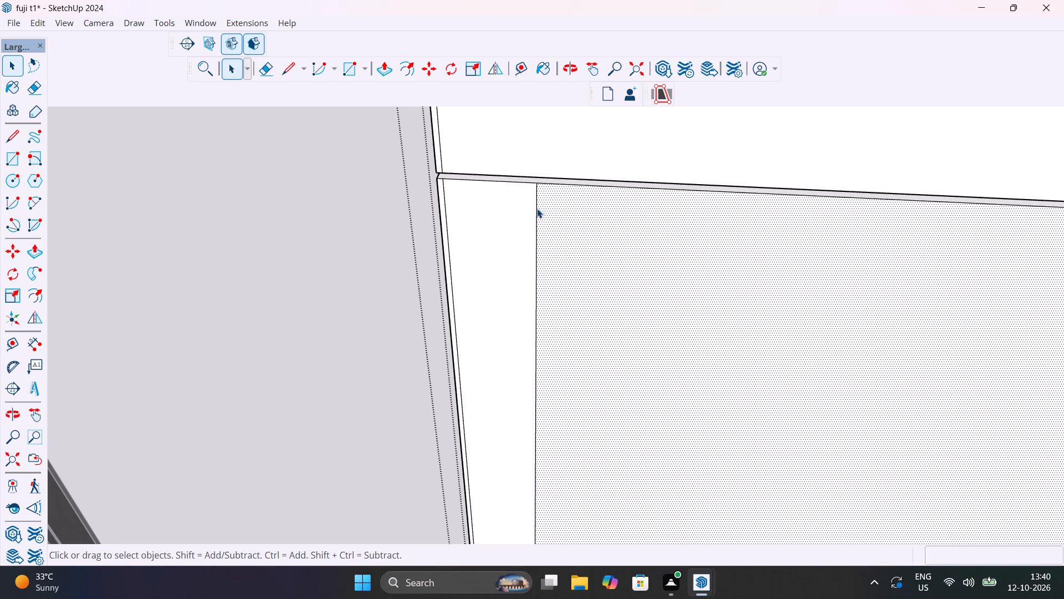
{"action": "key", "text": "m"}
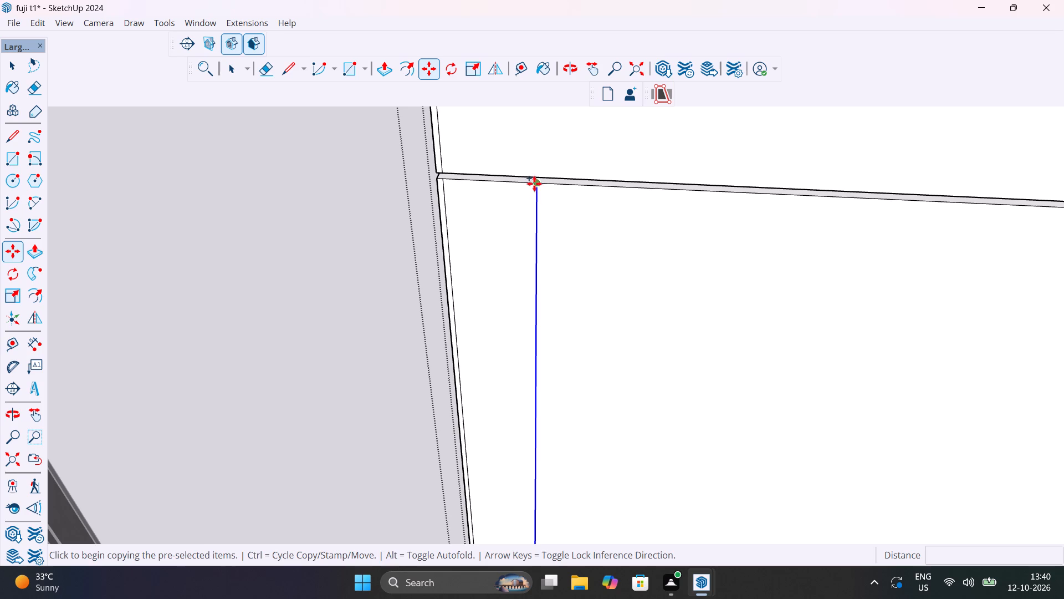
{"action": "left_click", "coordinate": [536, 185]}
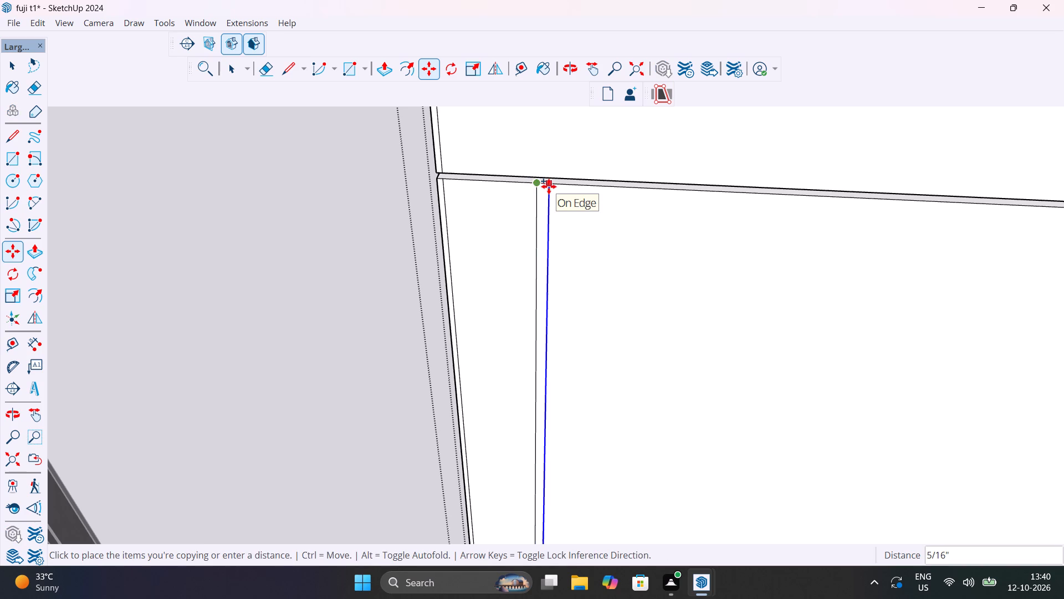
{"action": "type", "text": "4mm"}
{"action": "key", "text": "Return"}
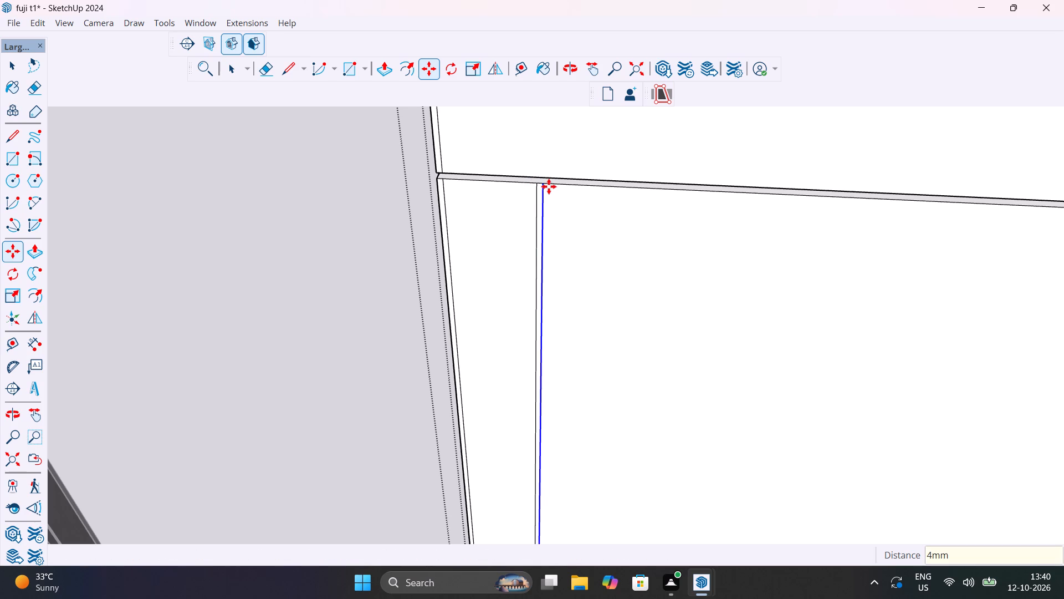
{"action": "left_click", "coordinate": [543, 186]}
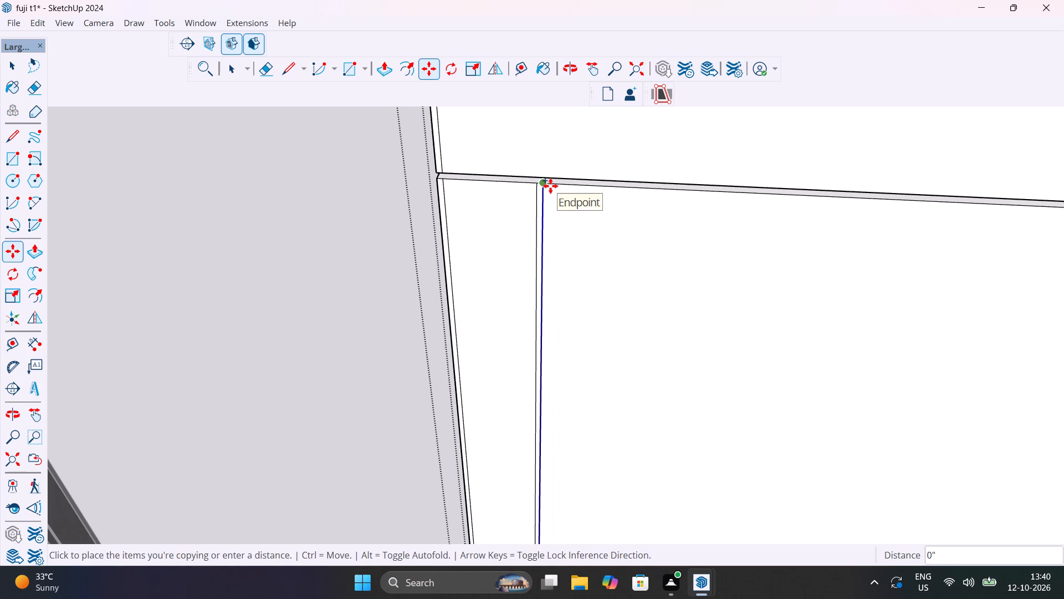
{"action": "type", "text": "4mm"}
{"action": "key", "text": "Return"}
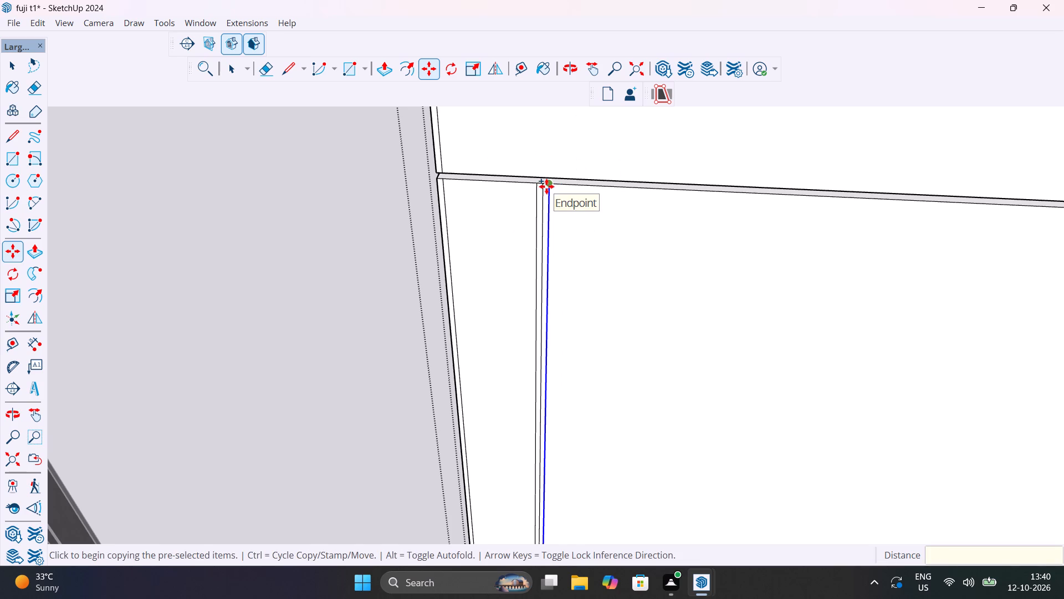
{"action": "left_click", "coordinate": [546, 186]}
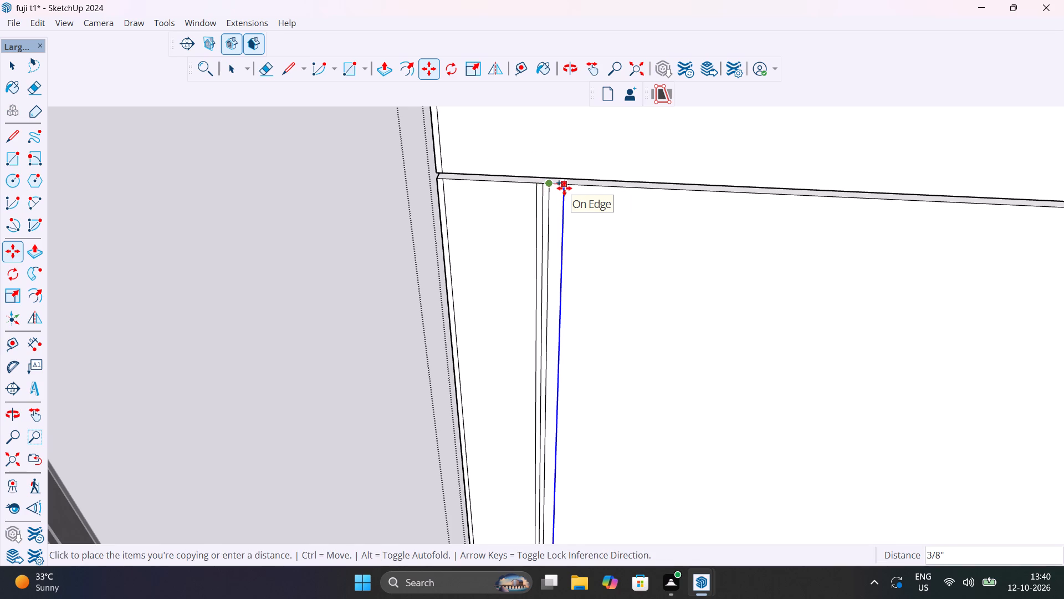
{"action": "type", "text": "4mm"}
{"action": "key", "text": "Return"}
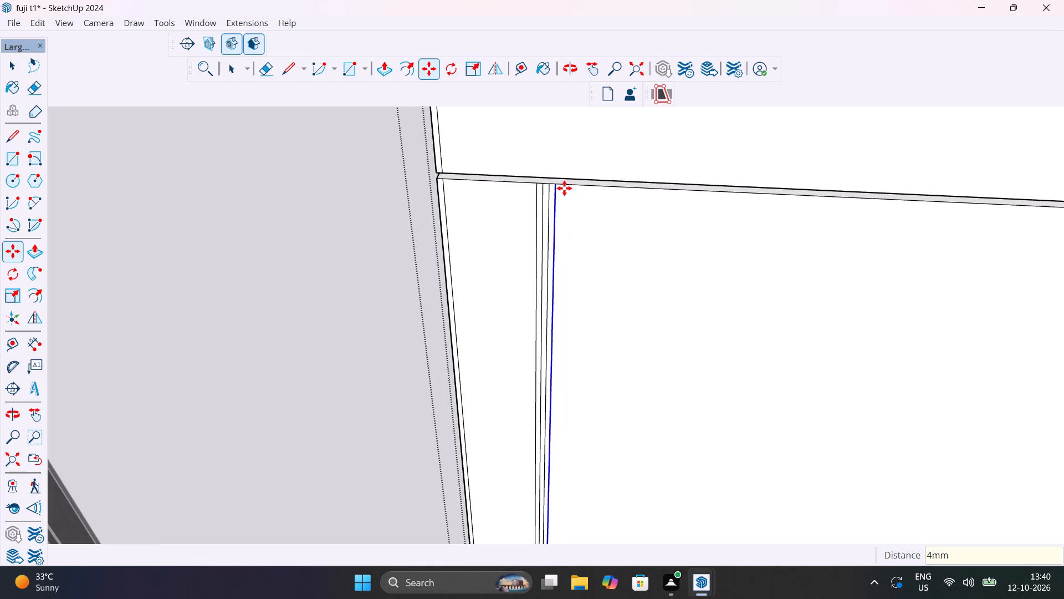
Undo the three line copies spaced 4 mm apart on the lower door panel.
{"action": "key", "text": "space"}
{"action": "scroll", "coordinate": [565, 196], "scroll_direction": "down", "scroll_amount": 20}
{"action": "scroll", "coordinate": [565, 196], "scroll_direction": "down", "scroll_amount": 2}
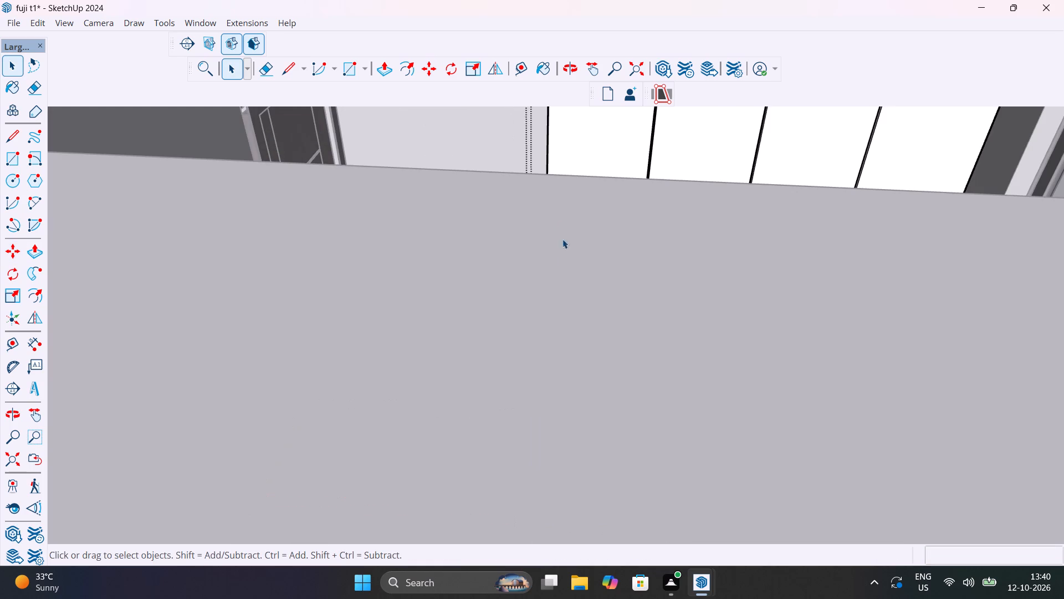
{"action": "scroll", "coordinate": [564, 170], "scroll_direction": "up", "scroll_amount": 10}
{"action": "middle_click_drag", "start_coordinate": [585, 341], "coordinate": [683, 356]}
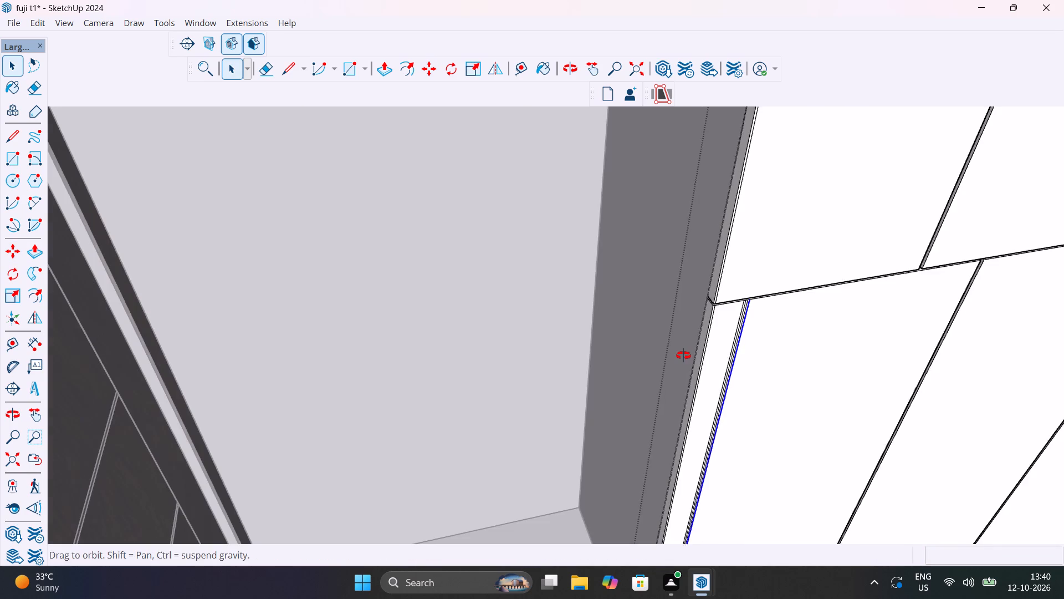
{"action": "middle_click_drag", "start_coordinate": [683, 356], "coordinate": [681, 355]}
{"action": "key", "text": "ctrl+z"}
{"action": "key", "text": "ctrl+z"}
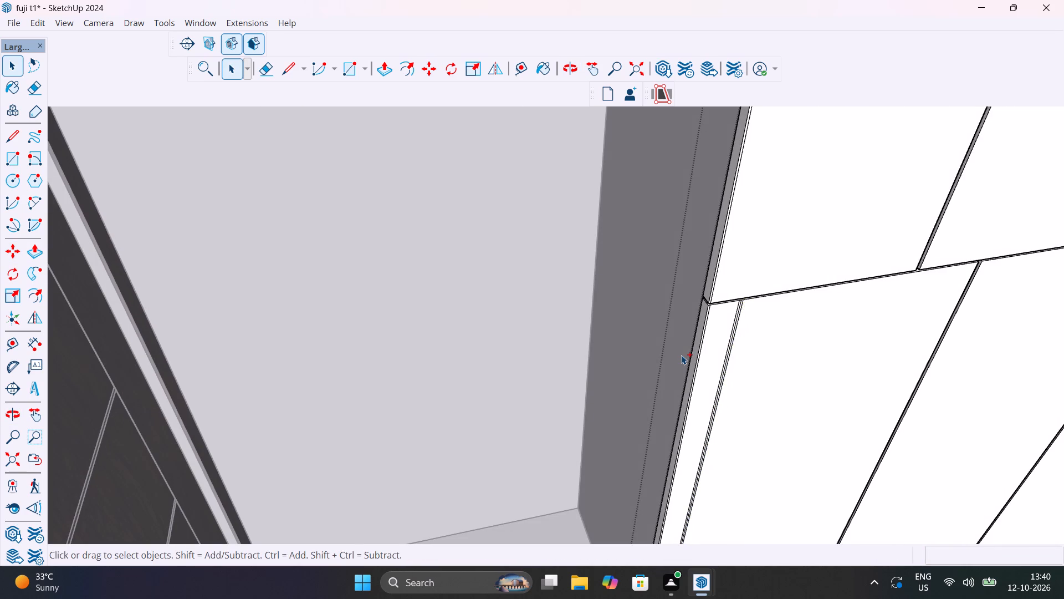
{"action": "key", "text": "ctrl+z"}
Copy the remaining vertical line inward along the groove three times in succession, each copy 1" from the previous one.
{"action": "scroll", "coordinate": [734, 311], "scroll_direction": "up", "scroll_amount": 10}
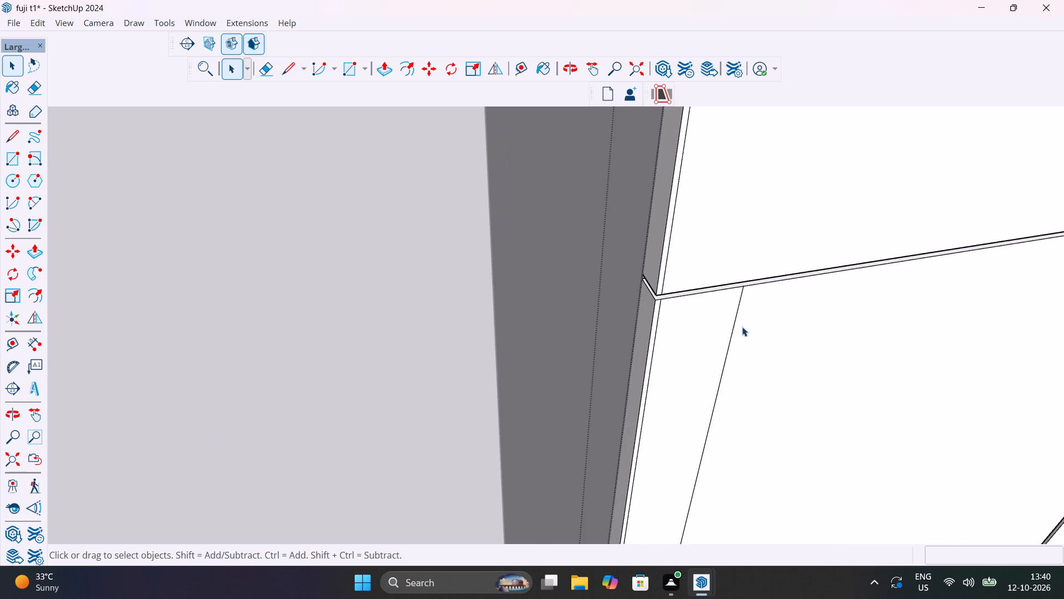
{"action": "middle_click_drag", "start_coordinate": [739, 326], "coordinate": [666, 286]}
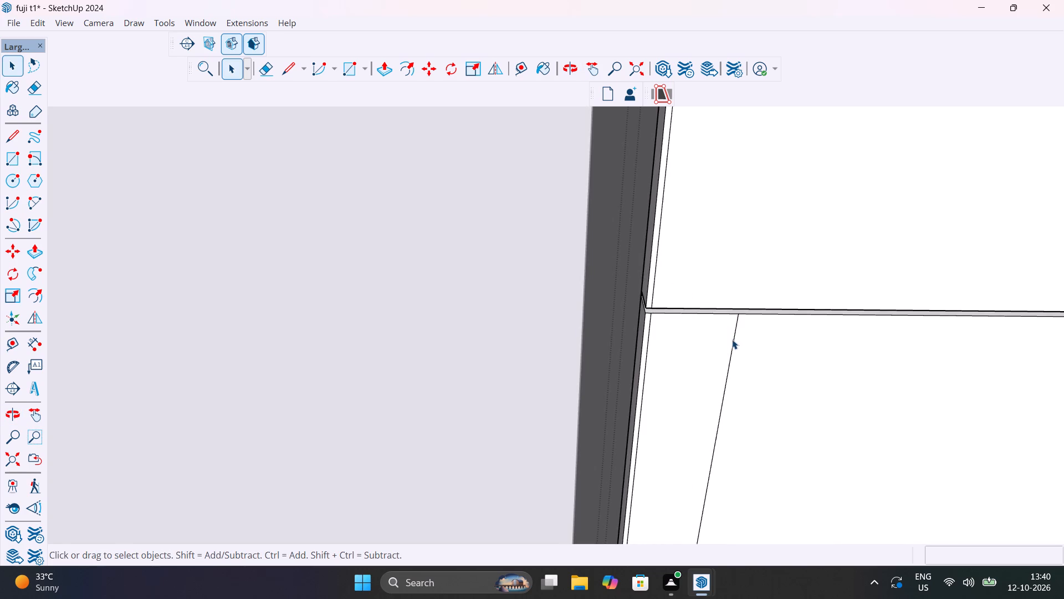
{"action": "left_click", "coordinate": [734, 341]}
{"action": "key", "text": "m"}
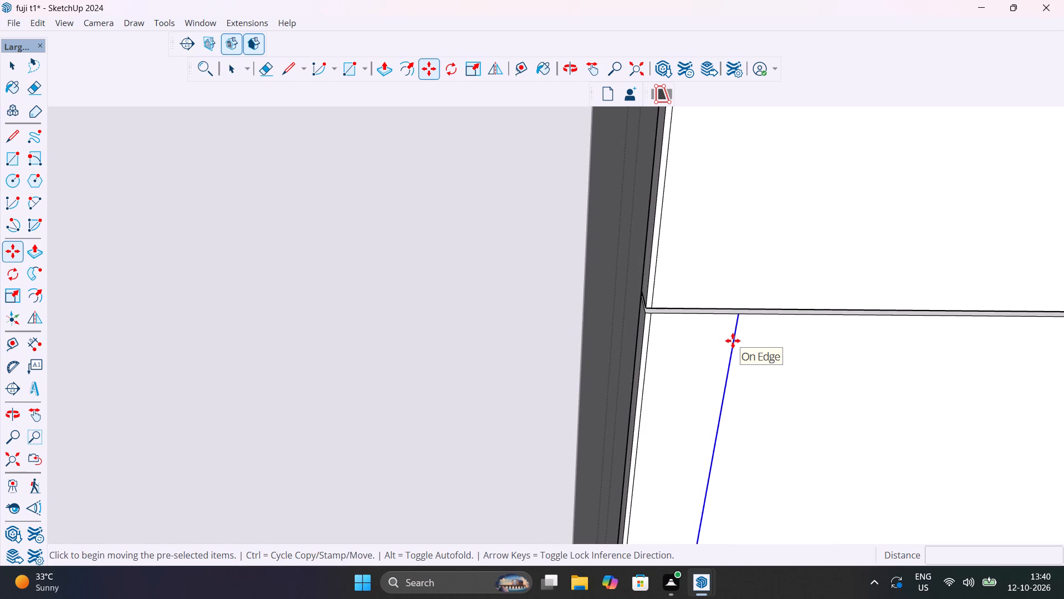
{"action": "left_click", "coordinate": [737, 318]}
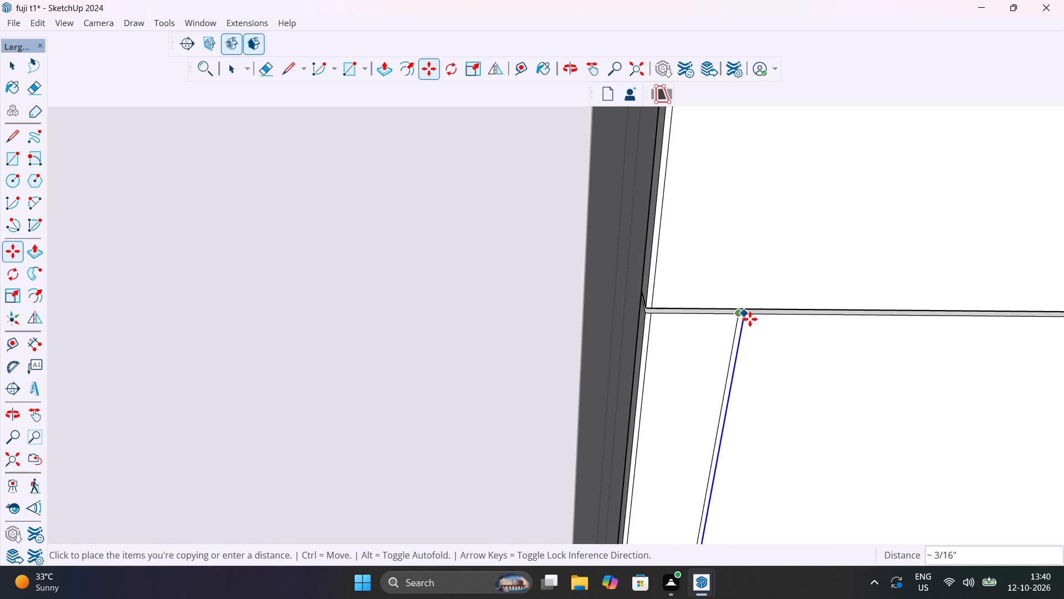
{"action": "type", "text": "1\""}
{"action": "key", "text": "Return"}
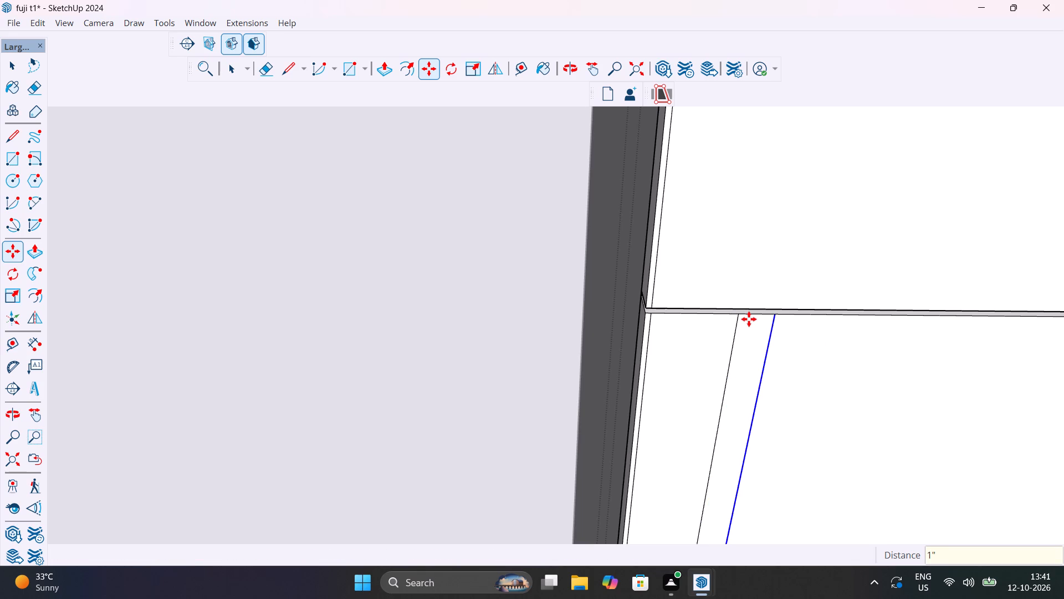
{"action": "left_click", "coordinate": [776, 317]}
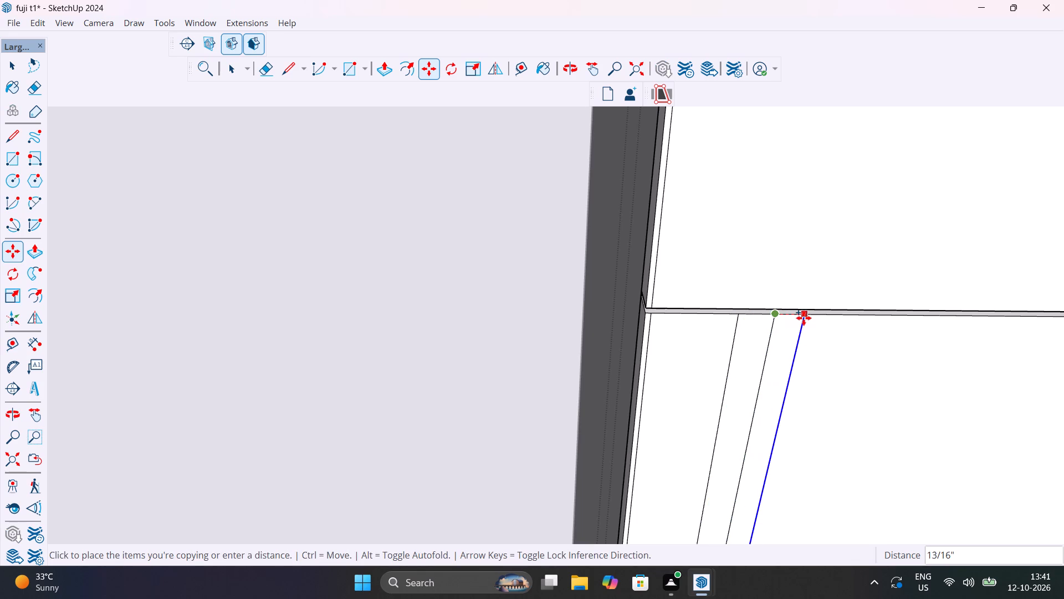
{"action": "type", "text": "1\""}
{"action": "key", "text": "Return"}
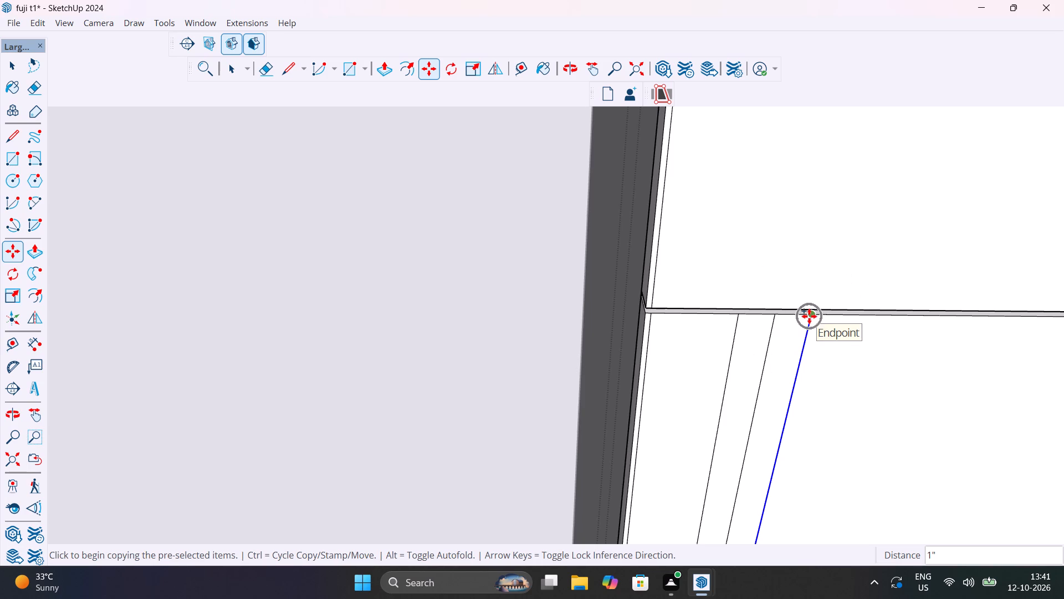
{"action": "left_click", "coordinate": [810, 316]}
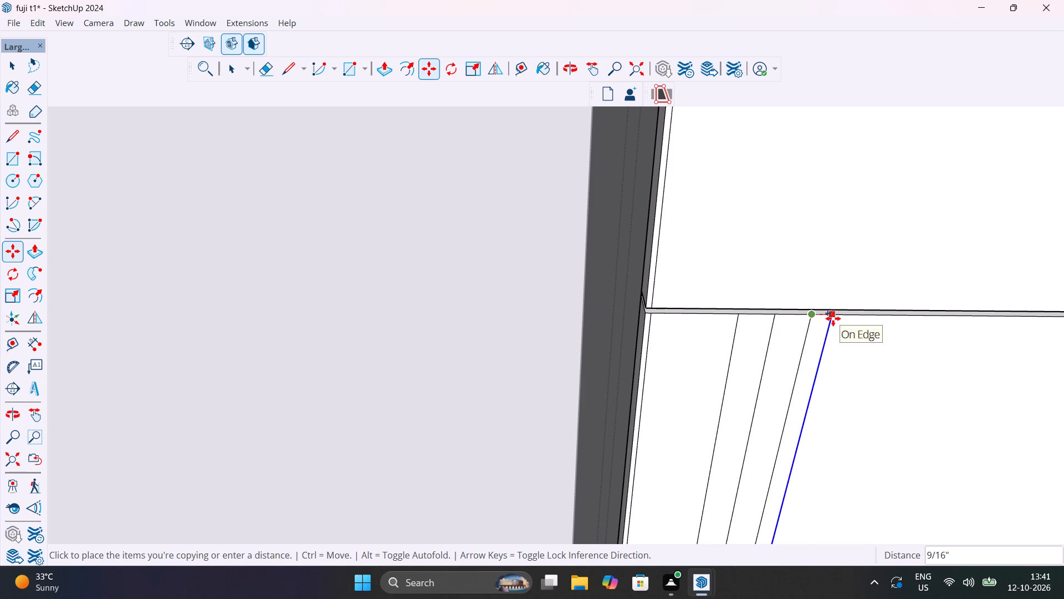
{"action": "type", "text": "1\""}
{"action": "key", "text": "Return"}
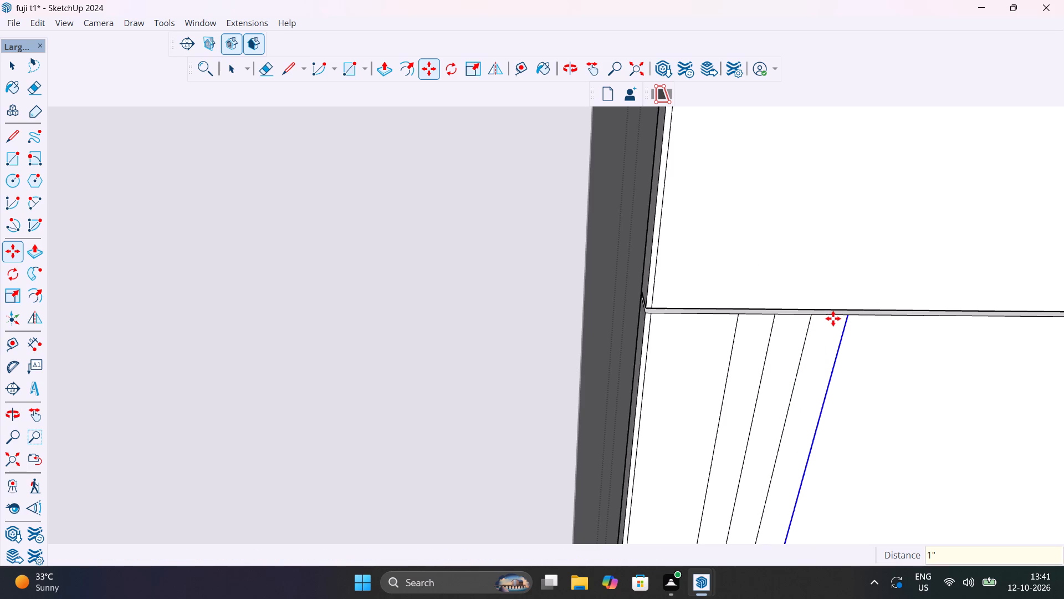
Examine the new vertical lines on the lower door panel against the whole wardrobe front and up close.
{"action": "scroll", "coordinate": [807, 321], "scroll_direction": "down", "scroll_amount": 20}
{"action": "scroll", "coordinate": [807, 321], "scroll_direction": "down", "scroll_amount": 3}
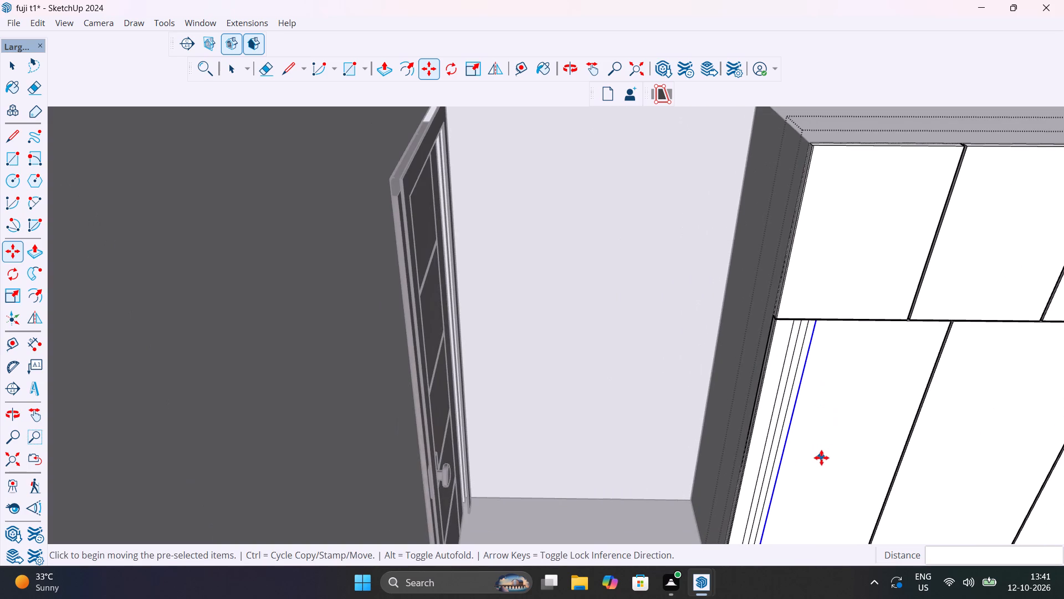
{"action": "key", "text": "space"}
{"action": "scroll", "coordinate": [780, 446], "scroll_direction": "down", "scroll_amount": 8}
{"action": "middle_click_drag", "start_coordinate": [804, 447], "coordinate": [782, 442]}
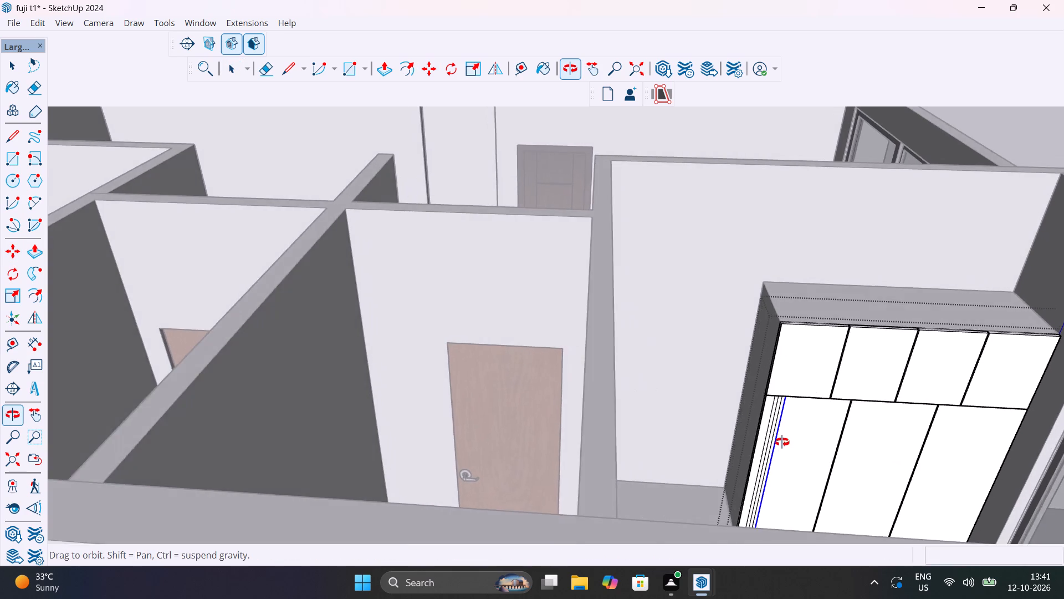
{"action": "middle_click_drag", "start_coordinate": [782, 442], "coordinate": [744, 456]}
{"action": "middle_click_drag", "start_coordinate": [761, 467], "coordinate": [623, 391], "text": "shift"}
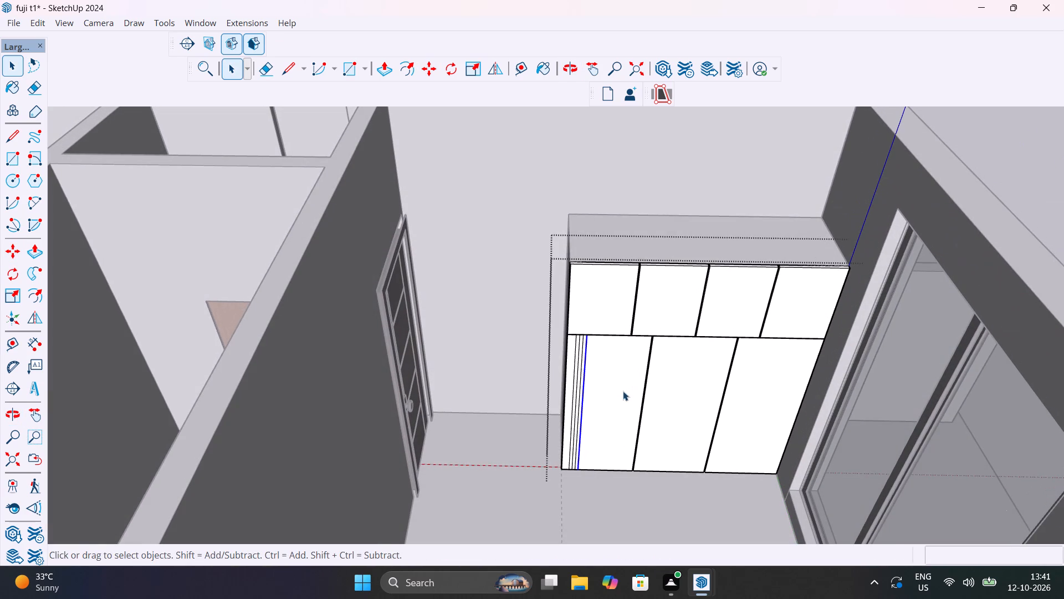
{"action": "scroll", "coordinate": [627, 430], "scroll_direction": "up", "scroll_amount": 5}
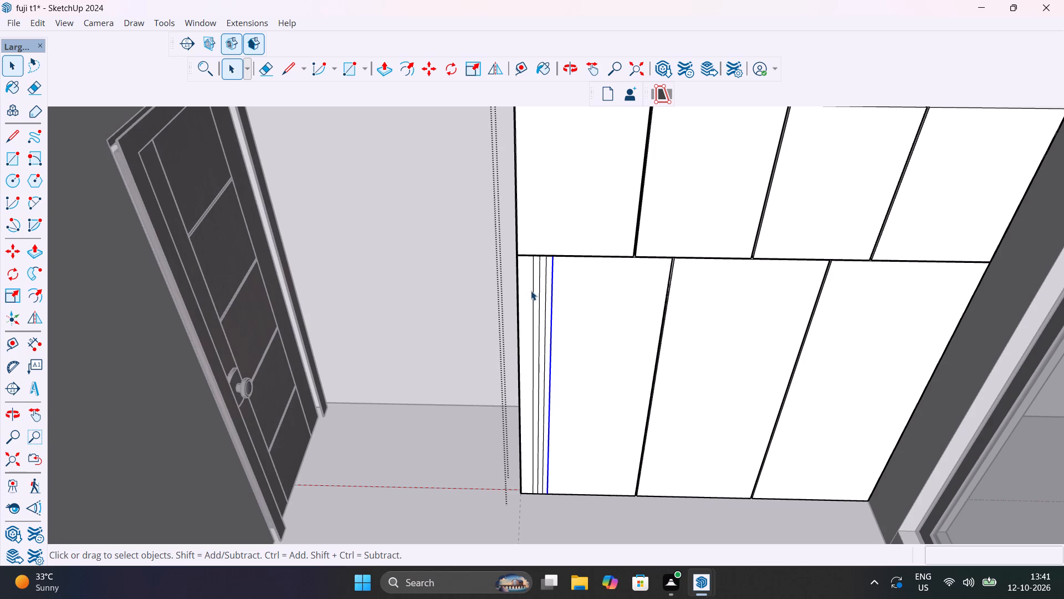
{"action": "scroll", "coordinate": [538, 267], "scroll_direction": "up", "scroll_amount": 5}
{"action": "left_click_drag", "start_coordinate": [518, 258], "coordinate": [600, 323]}
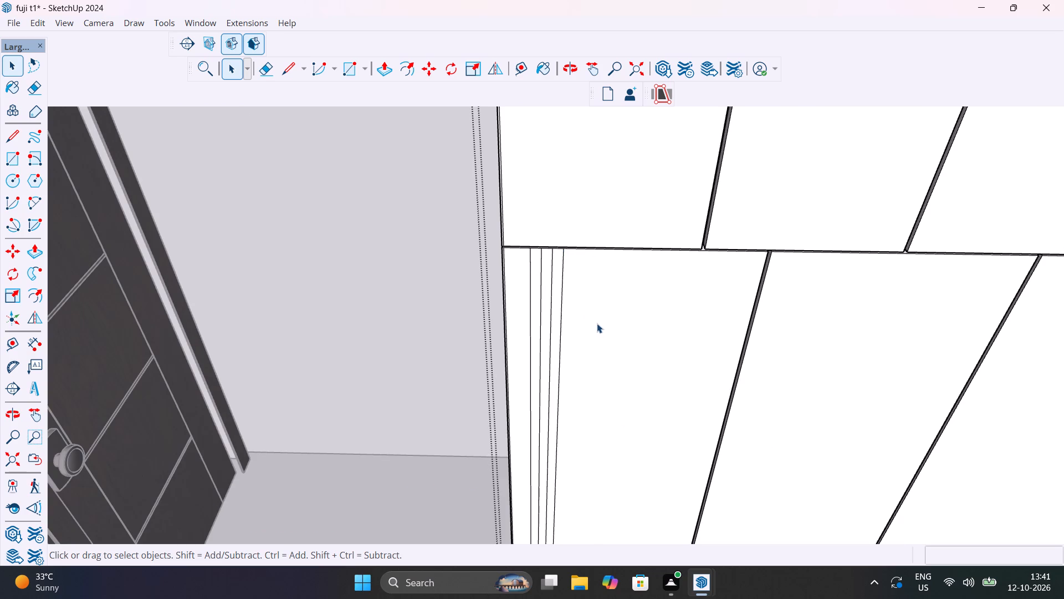
{"action": "left_click_drag", "start_coordinate": [511, 266], "coordinate": [576, 354]}
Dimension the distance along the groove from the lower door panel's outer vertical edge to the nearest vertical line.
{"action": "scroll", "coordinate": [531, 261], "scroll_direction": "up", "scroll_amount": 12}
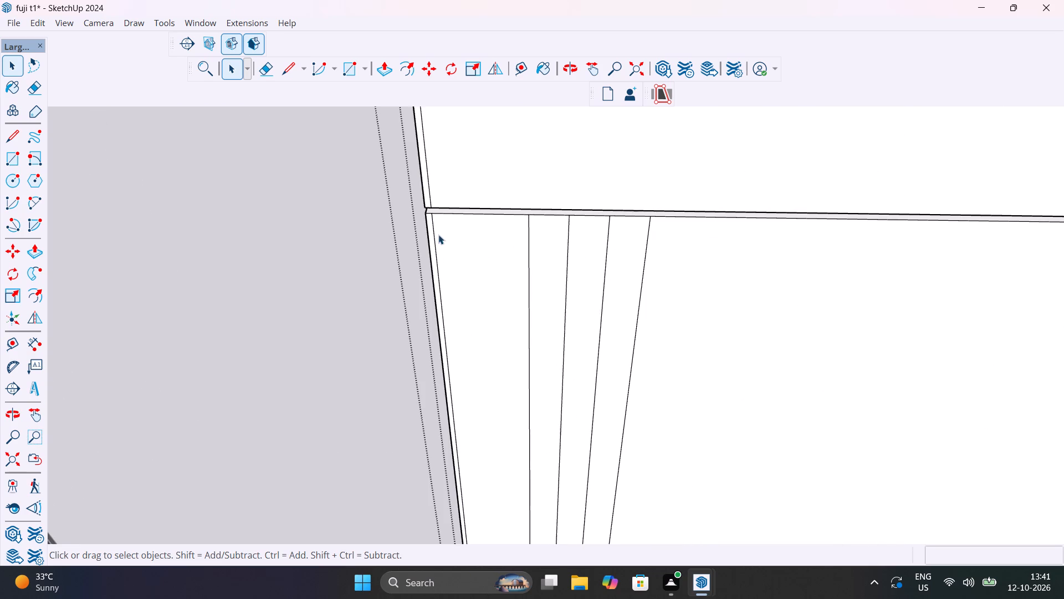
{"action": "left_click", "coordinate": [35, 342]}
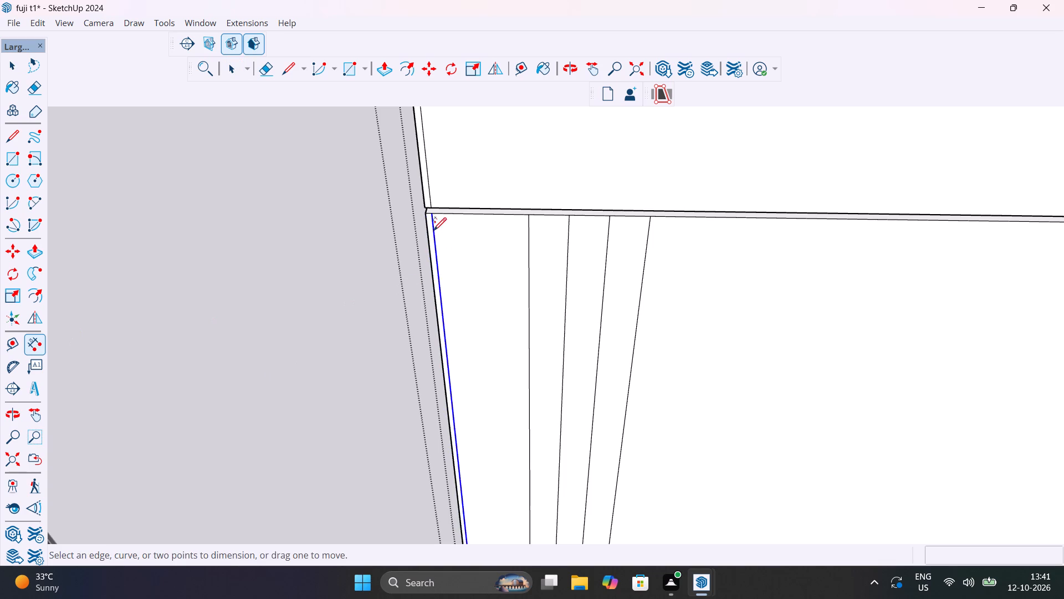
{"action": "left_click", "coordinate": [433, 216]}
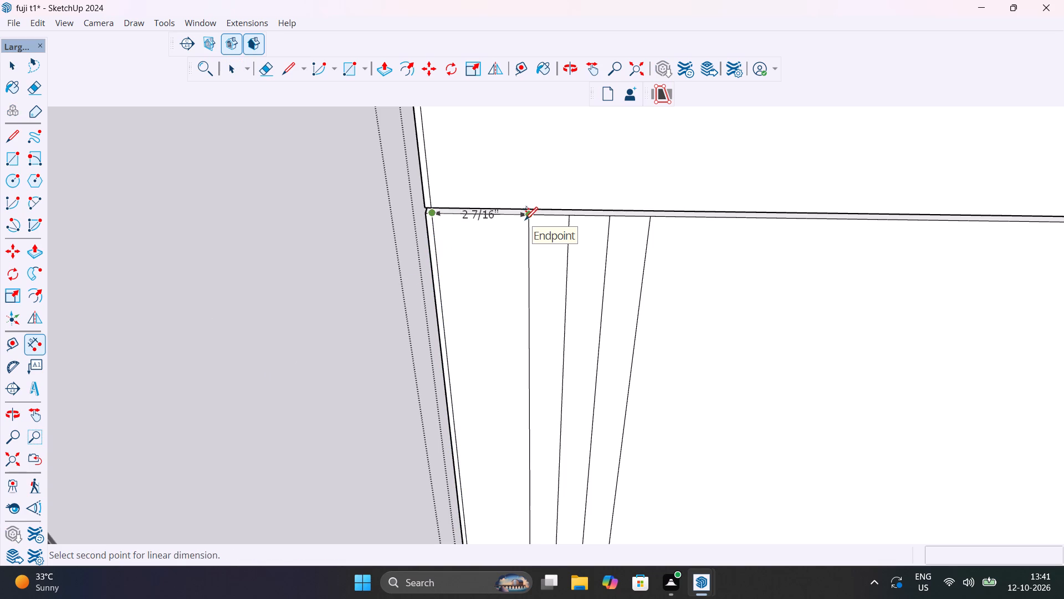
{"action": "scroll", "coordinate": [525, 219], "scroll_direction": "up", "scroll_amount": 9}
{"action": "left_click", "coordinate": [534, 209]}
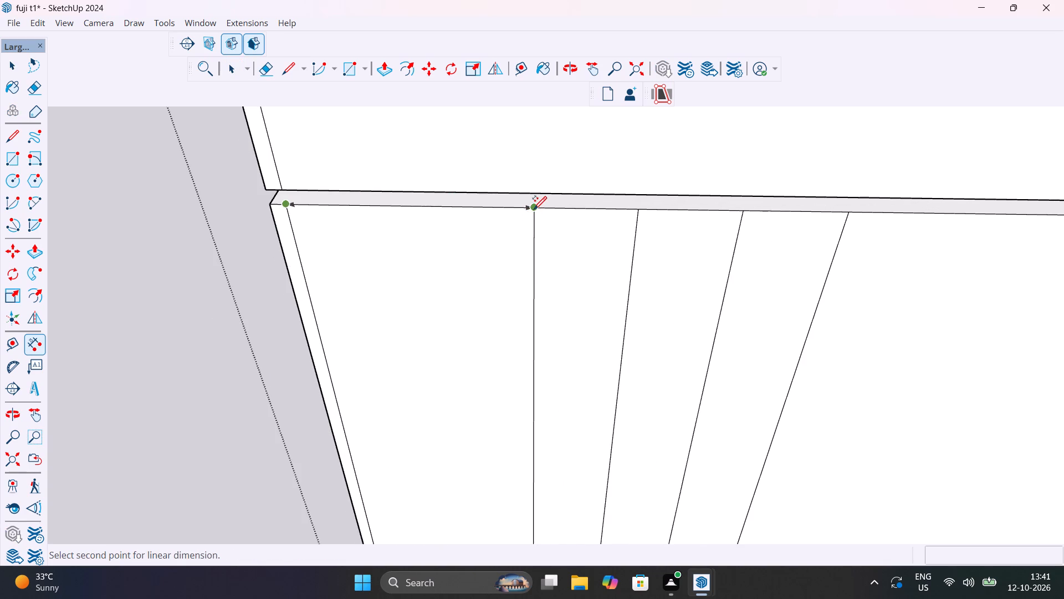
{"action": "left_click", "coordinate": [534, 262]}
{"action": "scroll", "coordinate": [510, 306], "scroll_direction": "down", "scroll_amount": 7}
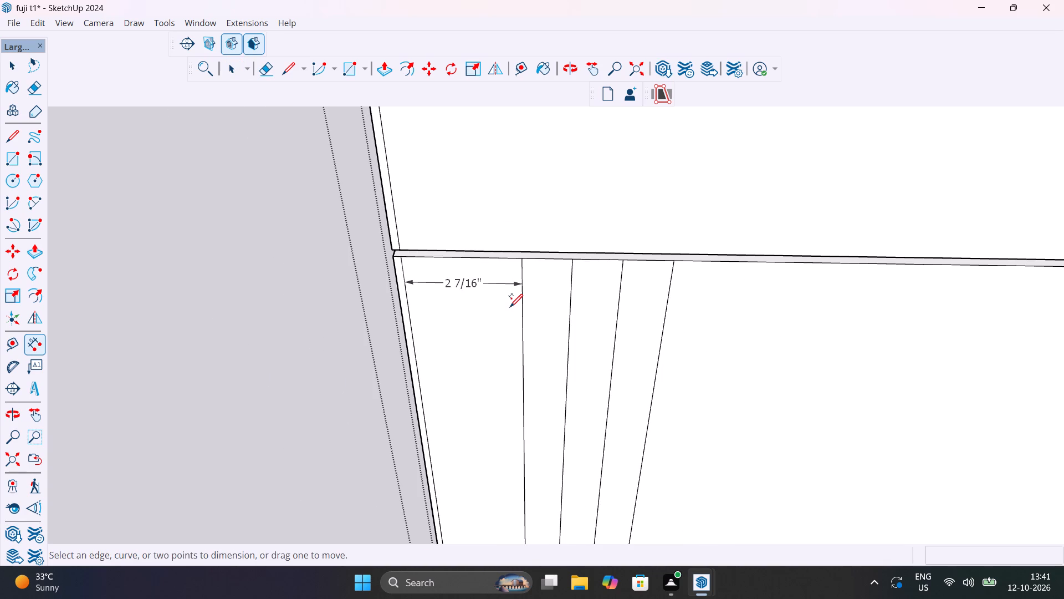
Undo the dimension and all the vertical line copies on the first lower door panel.
{"action": "key", "text": "Escape"}
{"action": "key", "text": "ctrl+z"}
{"action": "key", "text": "ctrl+z"}
{"action": "key", "text": "ctrl+z"}
{"action": "key", "text": "ctrl+z"}
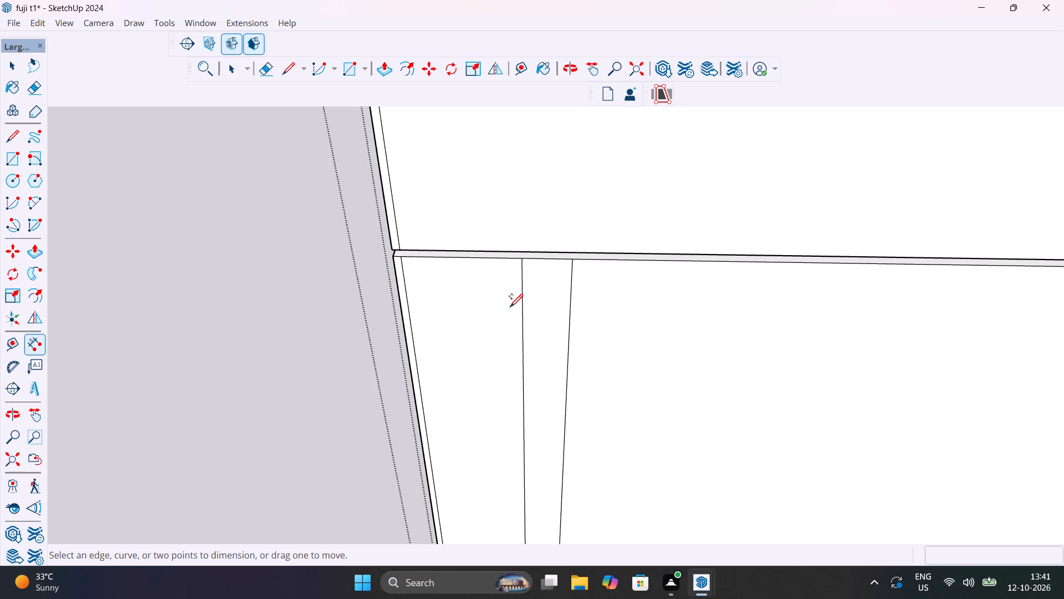
{"action": "key", "text": "ctrl+z"}
{"action": "key", "text": "ctrl+z"}
{"action": "key", "text": "space"}
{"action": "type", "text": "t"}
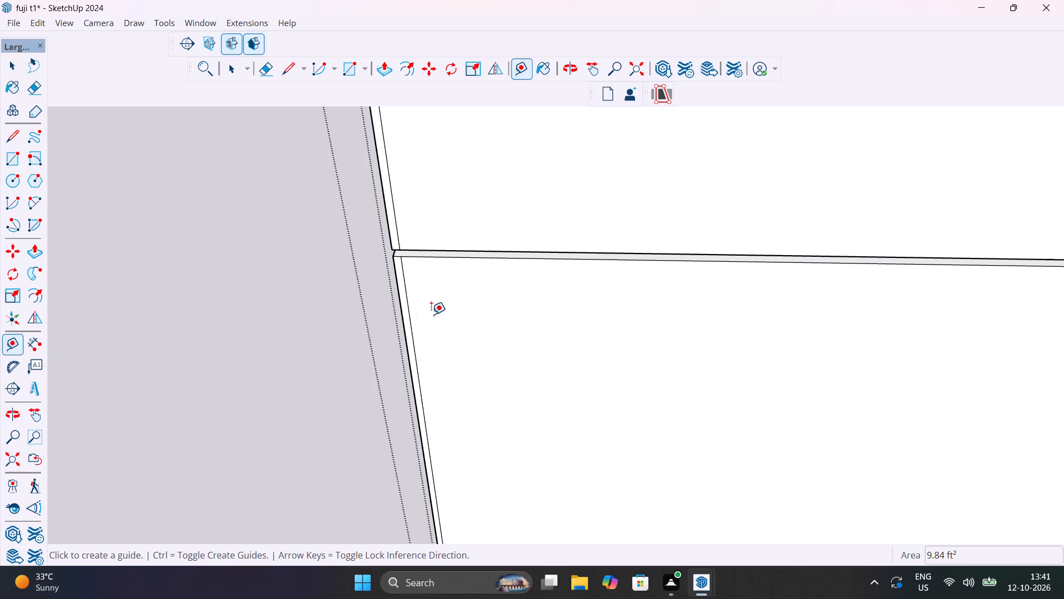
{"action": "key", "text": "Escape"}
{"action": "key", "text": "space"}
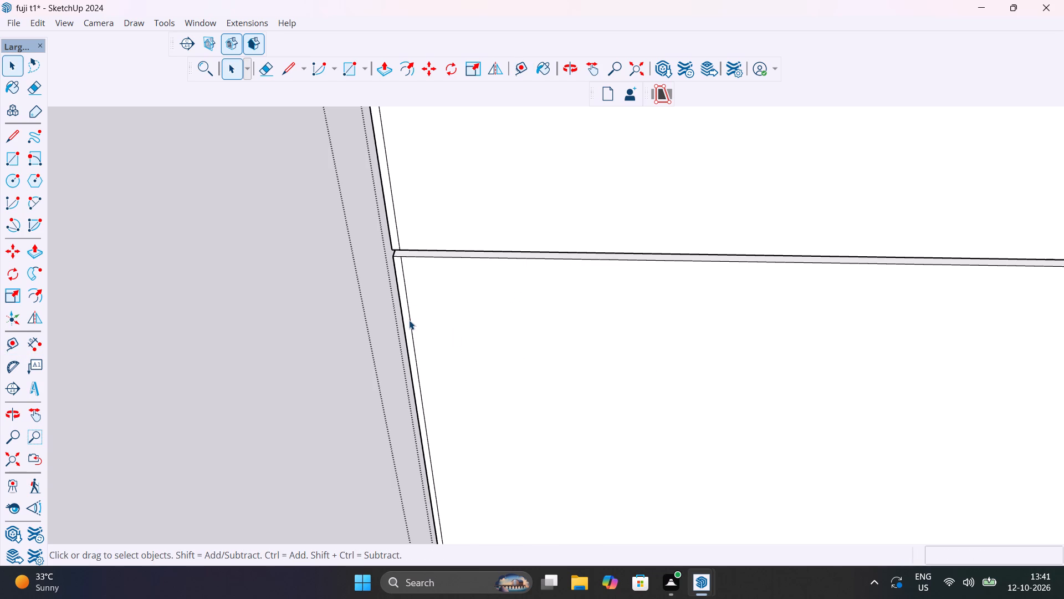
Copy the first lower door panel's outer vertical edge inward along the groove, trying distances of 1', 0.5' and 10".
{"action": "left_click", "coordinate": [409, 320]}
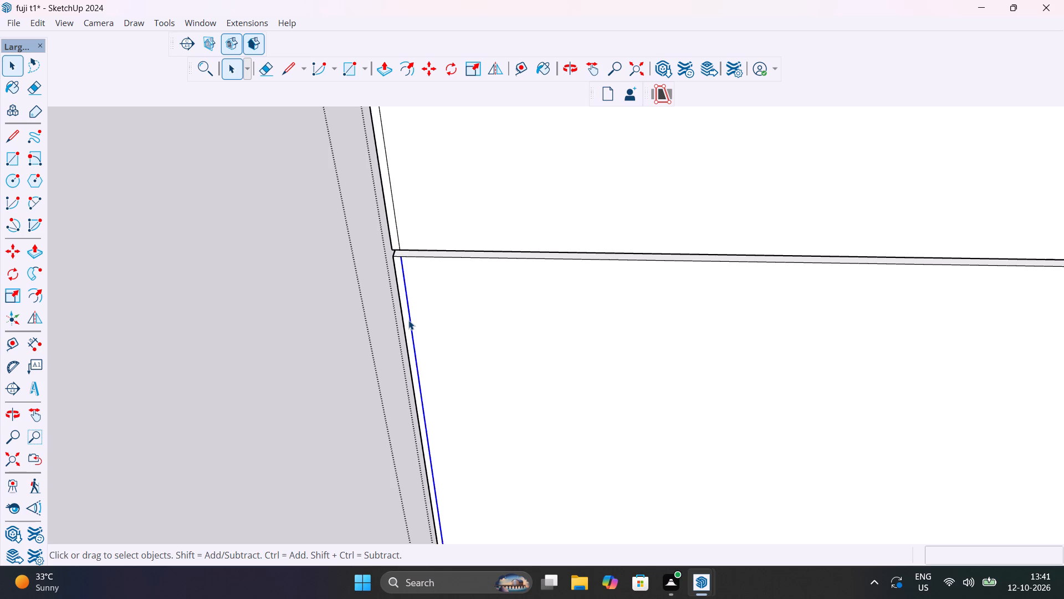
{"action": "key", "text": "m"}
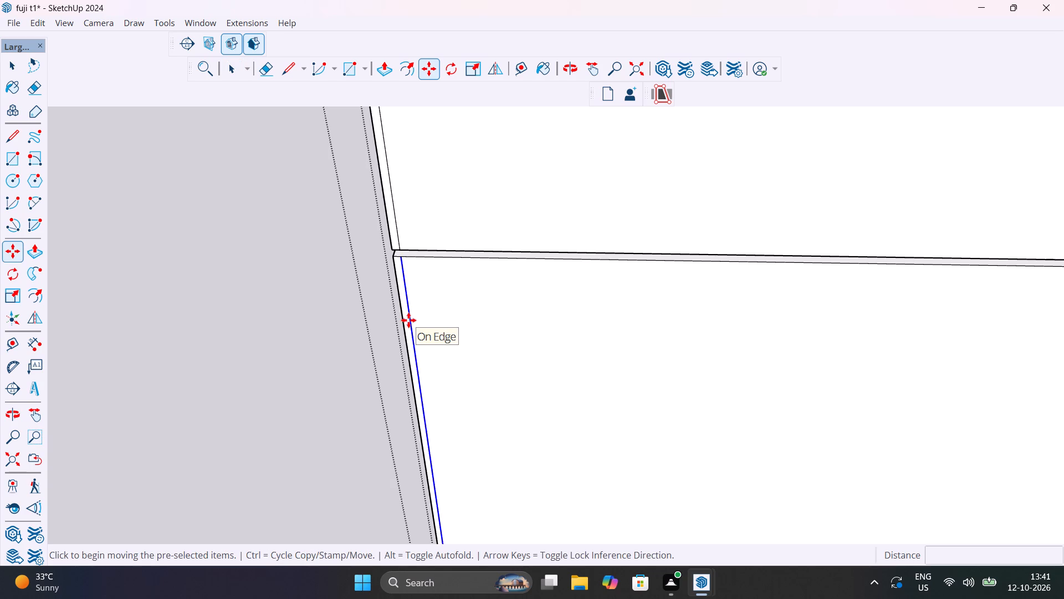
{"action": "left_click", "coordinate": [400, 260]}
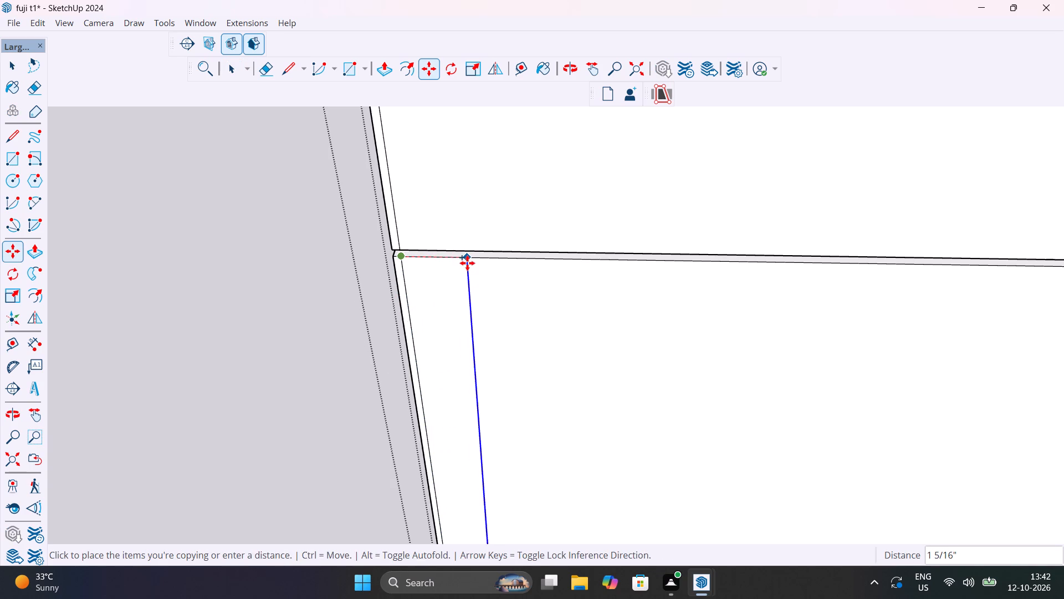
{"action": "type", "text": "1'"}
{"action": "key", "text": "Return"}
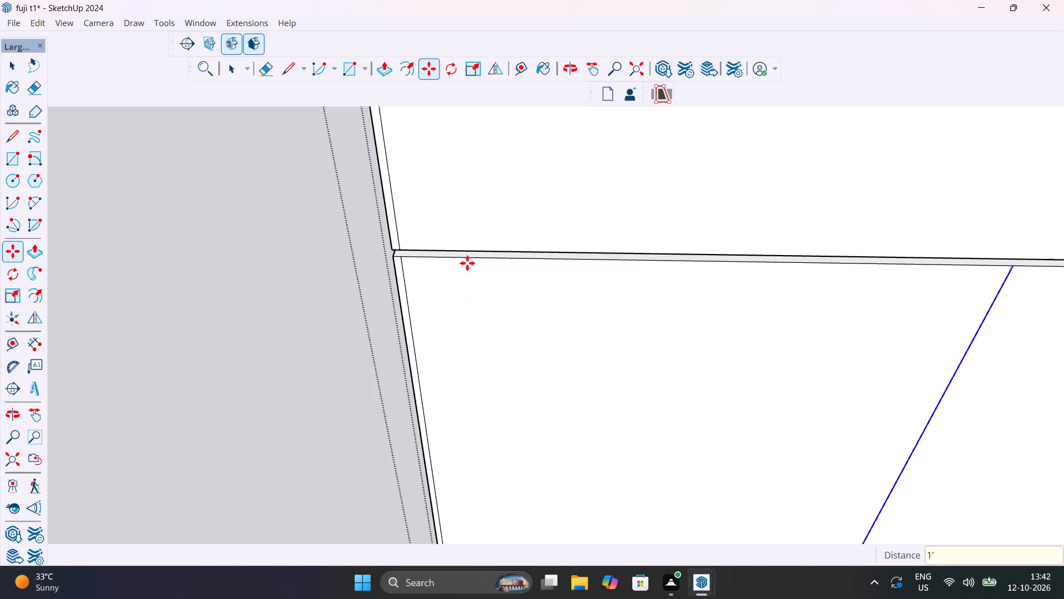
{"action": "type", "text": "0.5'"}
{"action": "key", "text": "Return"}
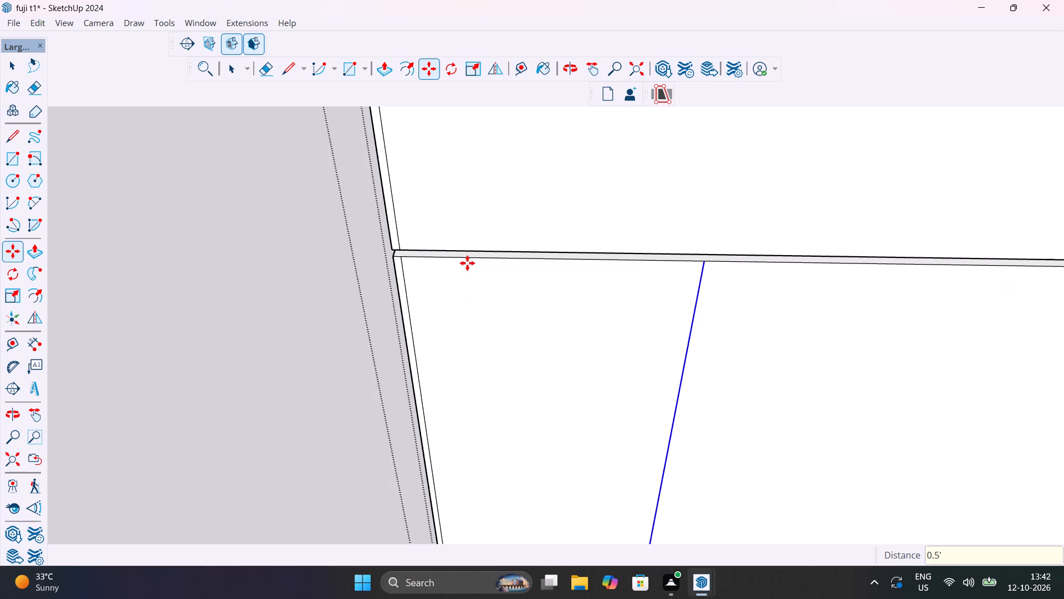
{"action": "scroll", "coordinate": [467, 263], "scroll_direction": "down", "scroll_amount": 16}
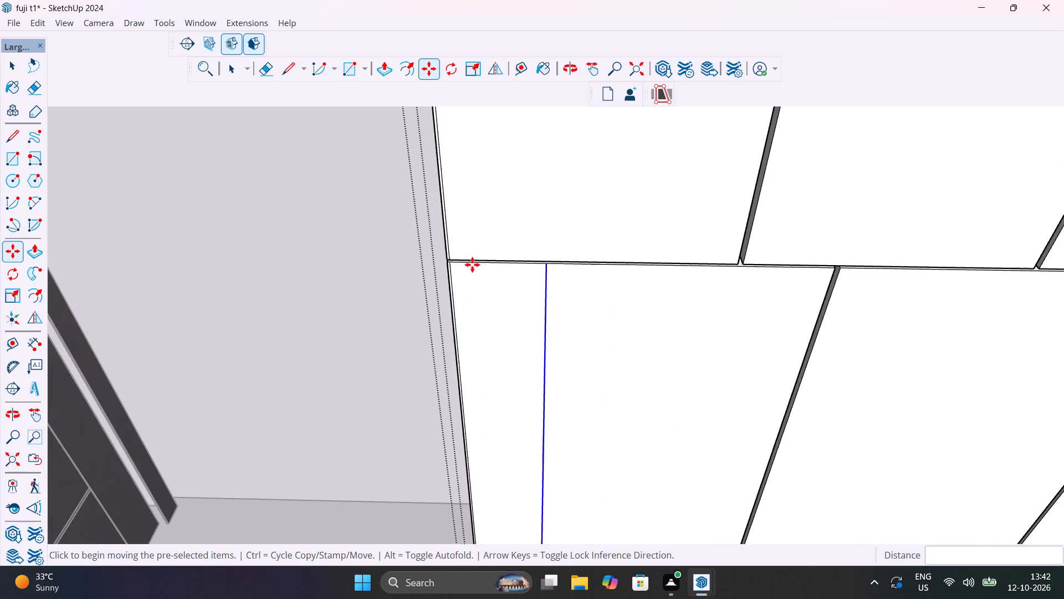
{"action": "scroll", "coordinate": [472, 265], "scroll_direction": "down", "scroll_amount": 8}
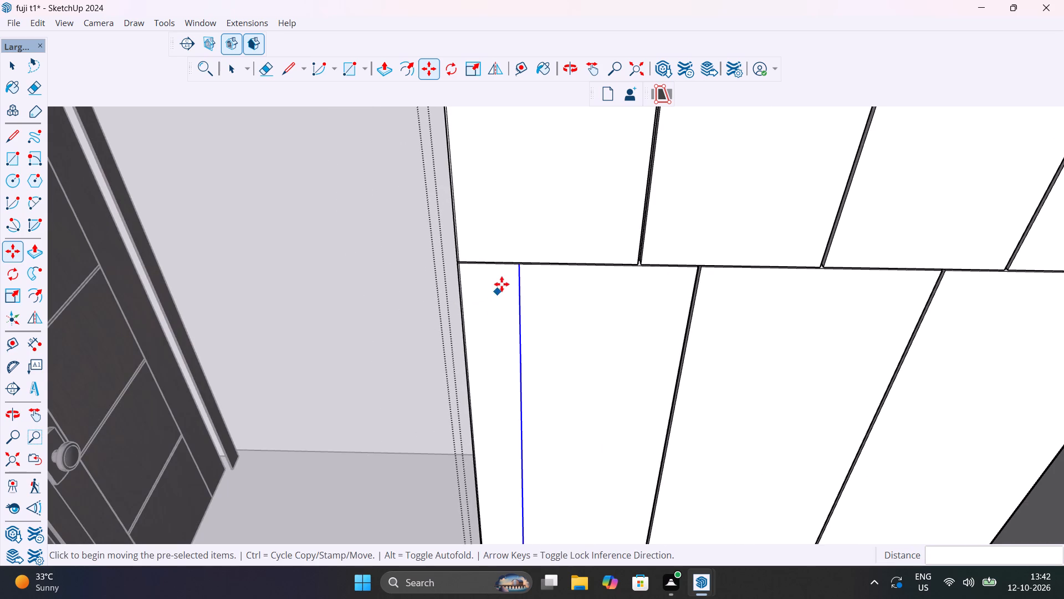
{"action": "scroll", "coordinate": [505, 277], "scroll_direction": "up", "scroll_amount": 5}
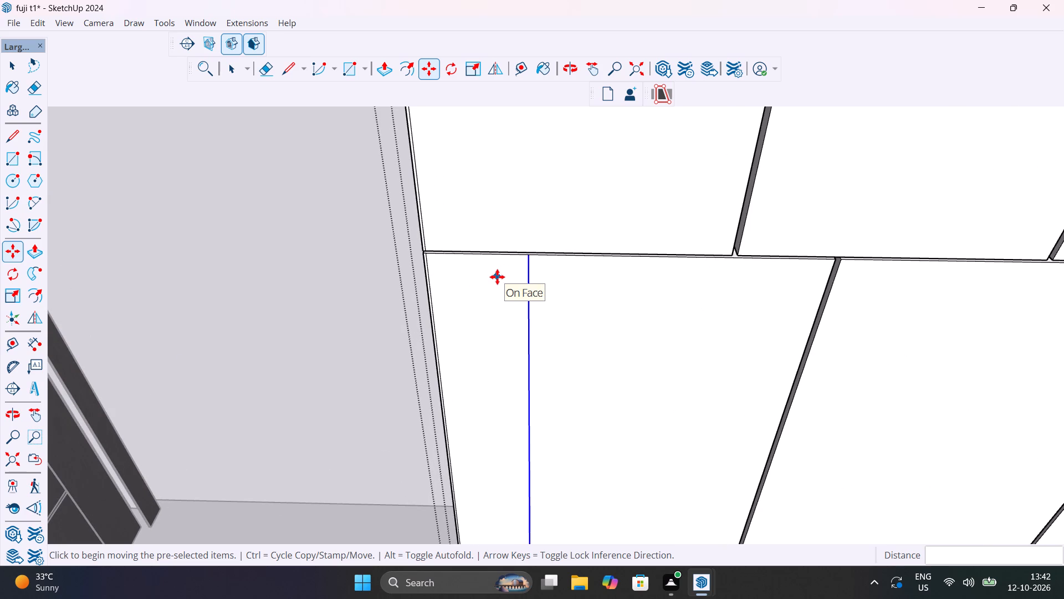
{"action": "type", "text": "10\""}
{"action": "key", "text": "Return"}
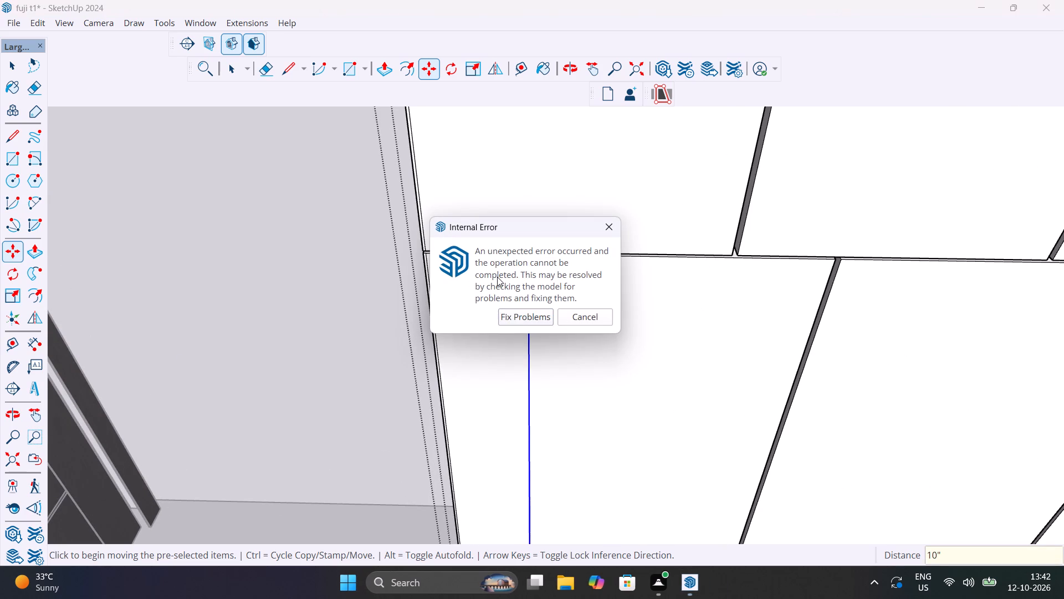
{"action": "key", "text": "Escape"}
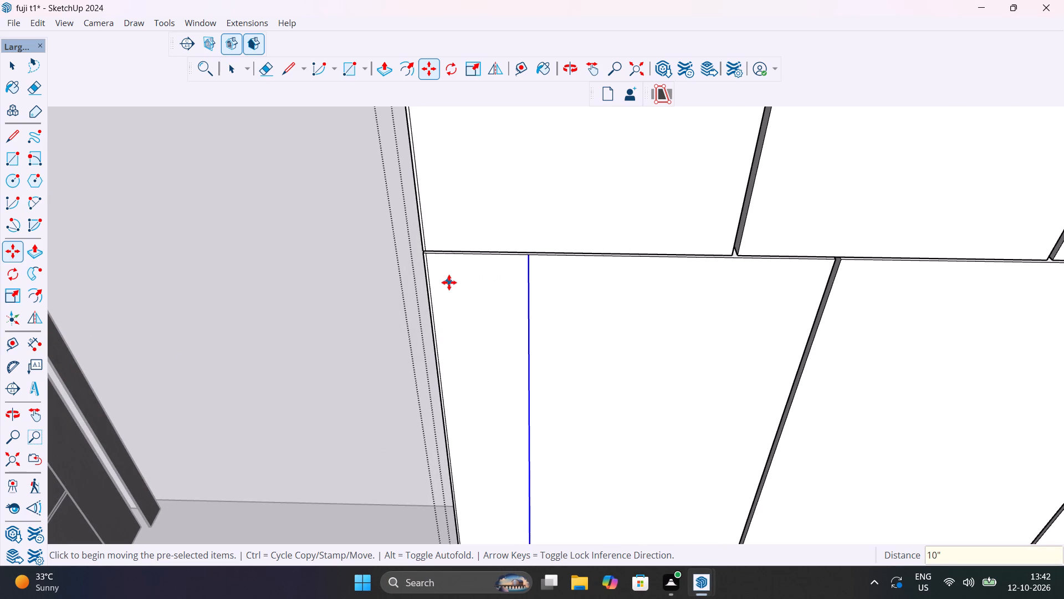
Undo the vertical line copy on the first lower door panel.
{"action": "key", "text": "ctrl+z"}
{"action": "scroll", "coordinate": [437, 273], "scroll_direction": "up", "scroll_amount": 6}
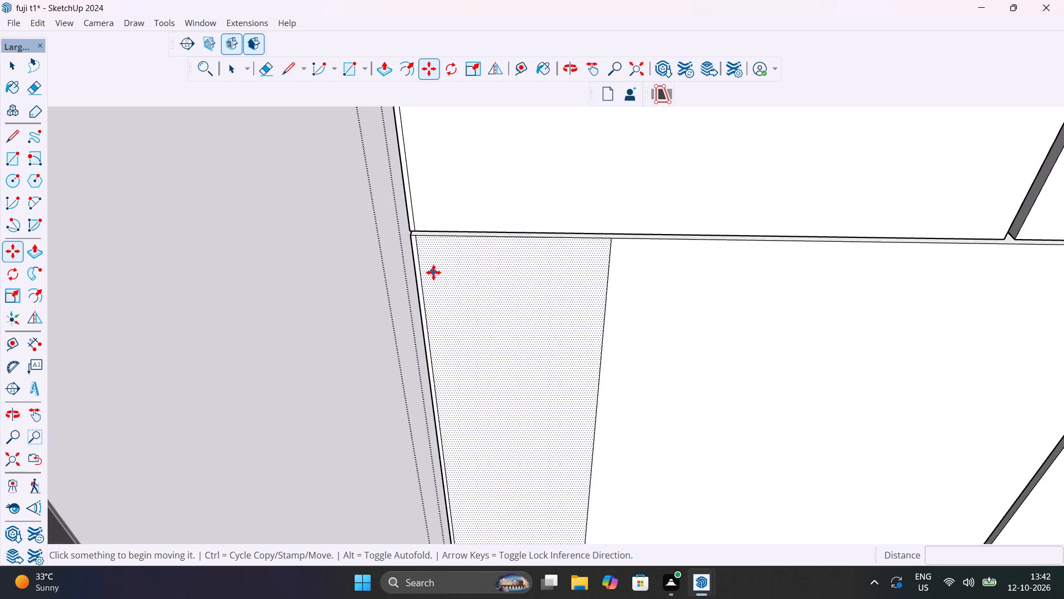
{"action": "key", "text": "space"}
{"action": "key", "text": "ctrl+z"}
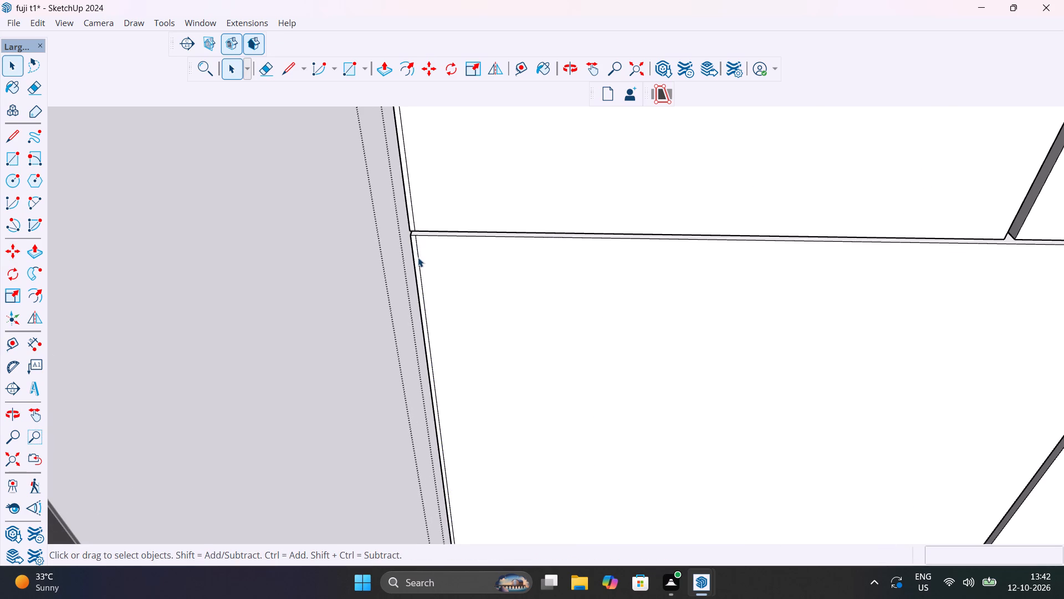
Copy the first lower door panel's outer vertical edge inward along the groove, trying 10" and 8" before setting the distance to 5".
{"action": "left_click", "coordinate": [418, 257]}
{"action": "key", "text": "m"}
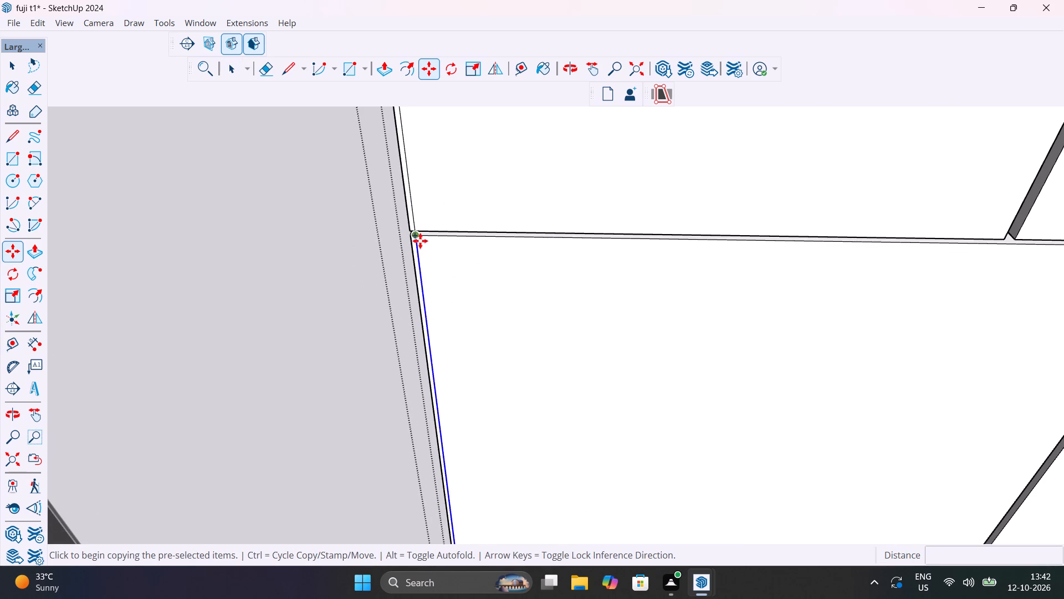
{"action": "left_click", "coordinate": [417, 238]}
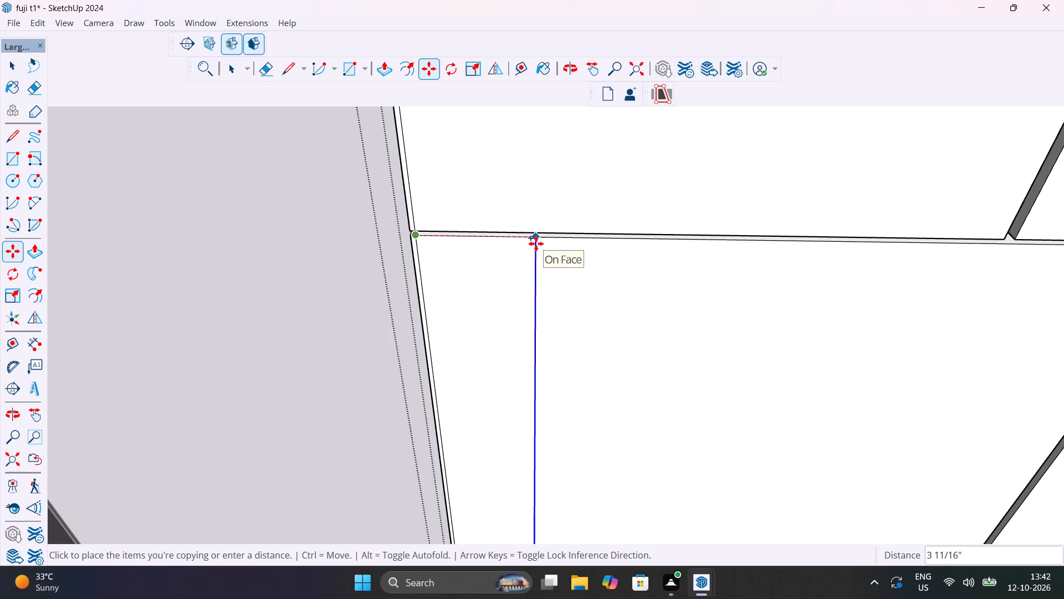
{"action": "type", "text": "10\""}
{"action": "key", "text": "Return"}
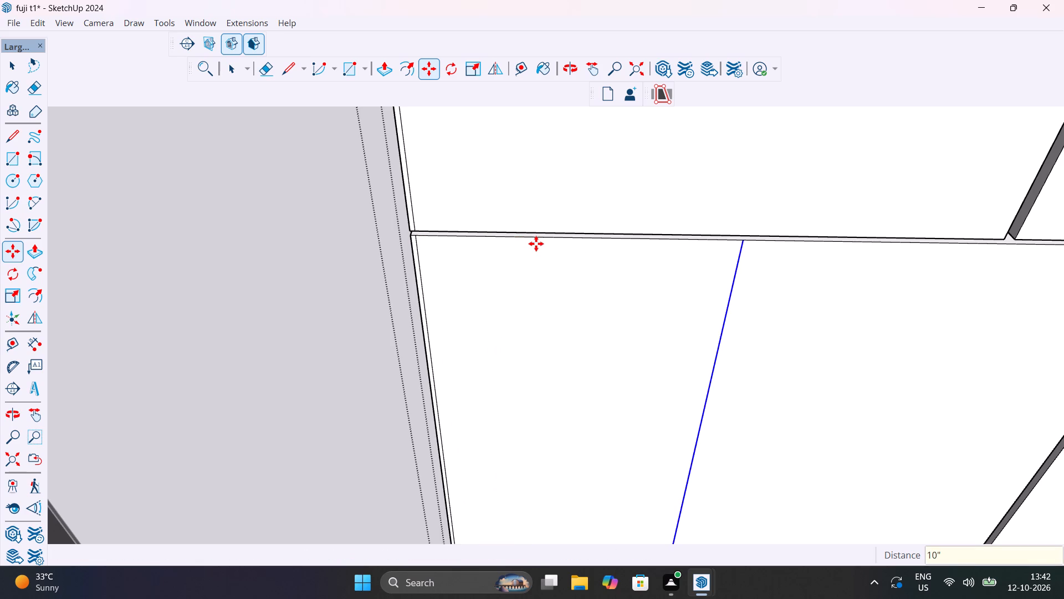
{"action": "type", "text": "8\""}
{"action": "key", "text": "Return"}
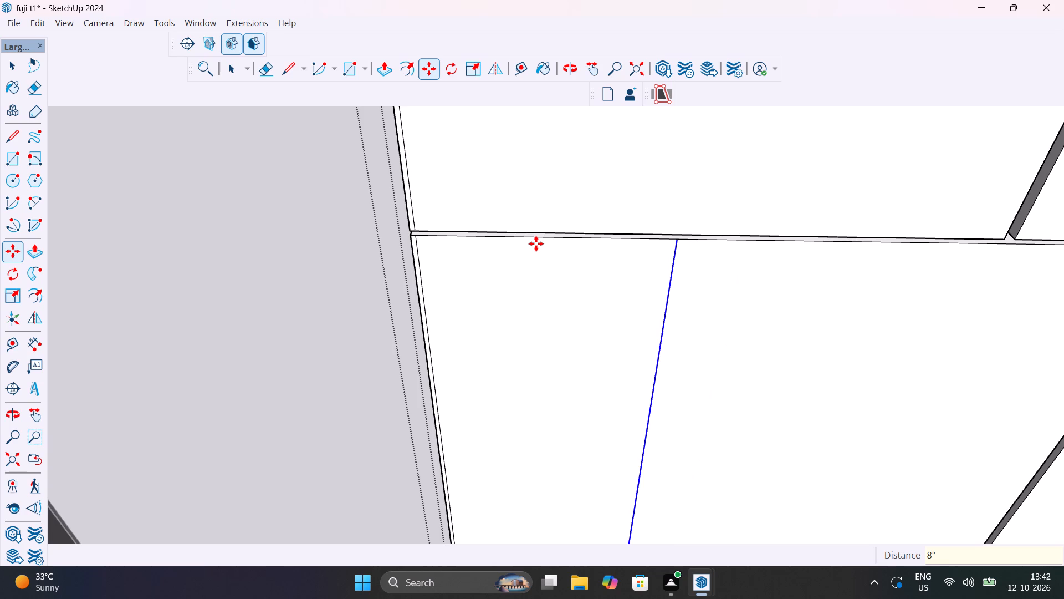
{"action": "key", "text": "5"}
{"action": "key", "text": "shift+quotedbl"}
{"action": "key", "text": "Return"}
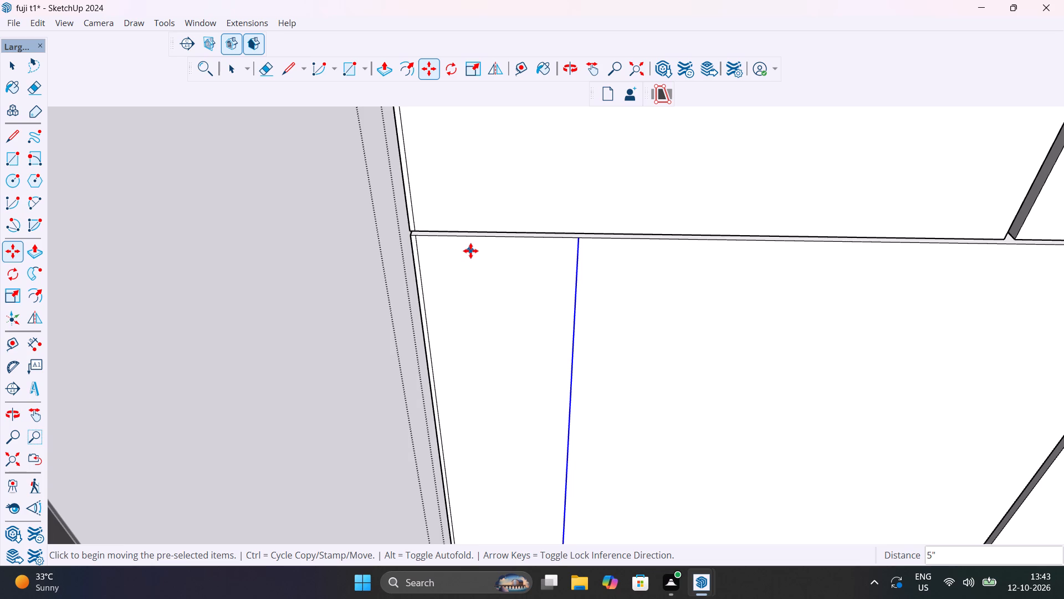
Copy the second lower door panel's vertical edge beside the door gap 5" inward along the groove.
{"action": "scroll", "coordinate": [490, 295], "scroll_direction": "down", "scroll_amount": 14}
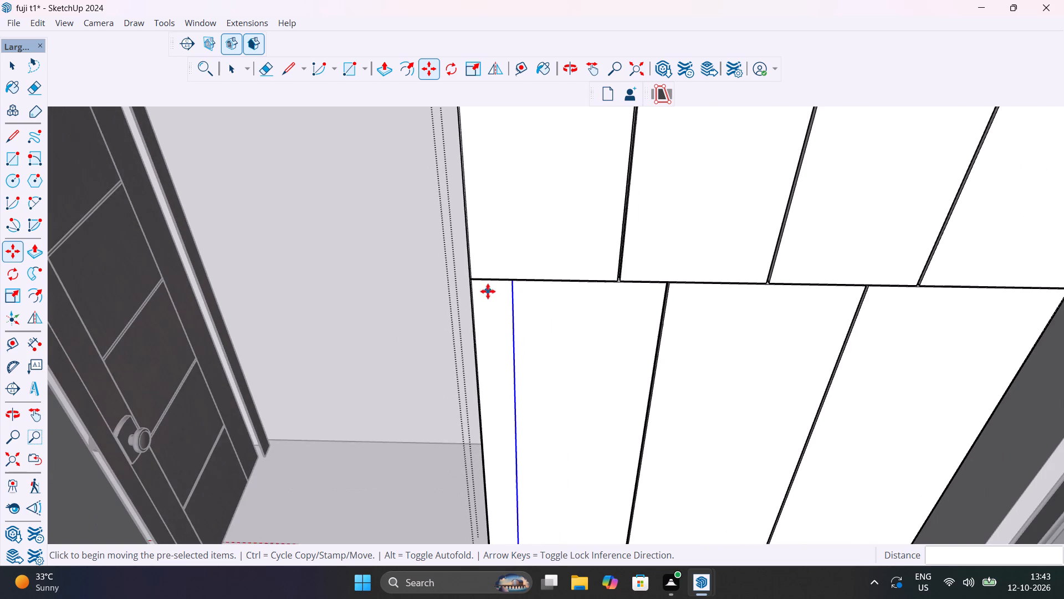
{"action": "scroll", "coordinate": [661, 292], "scroll_direction": "up", "scroll_amount": 11}
{"action": "key", "text": "space"}
{"action": "scroll", "coordinate": [682, 279], "scroll_direction": "up", "scroll_amount": 4}
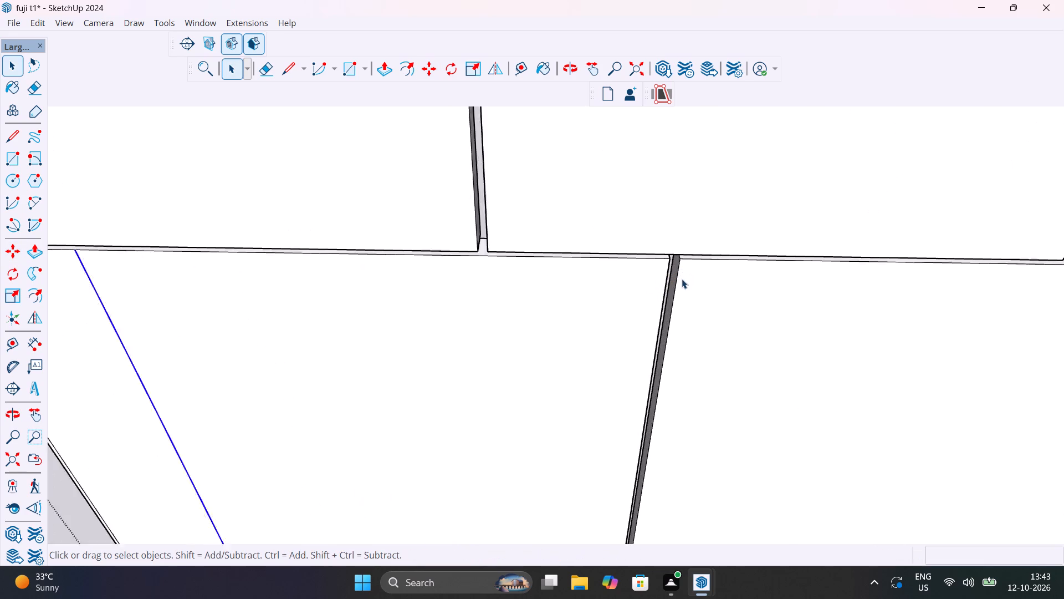
{"action": "scroll", "coordinate": [682, 279], "scroll_direction": "up", "scroll_amount": 2}
{"action": "left_click", "coordinate": [676, 267]}
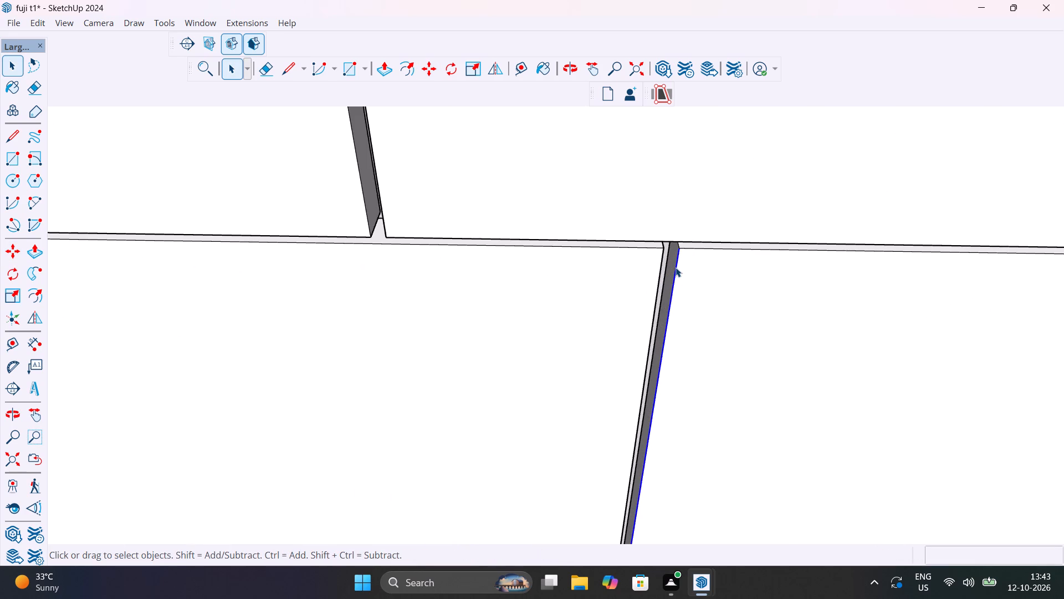
{"action": "key", "text": "m"}
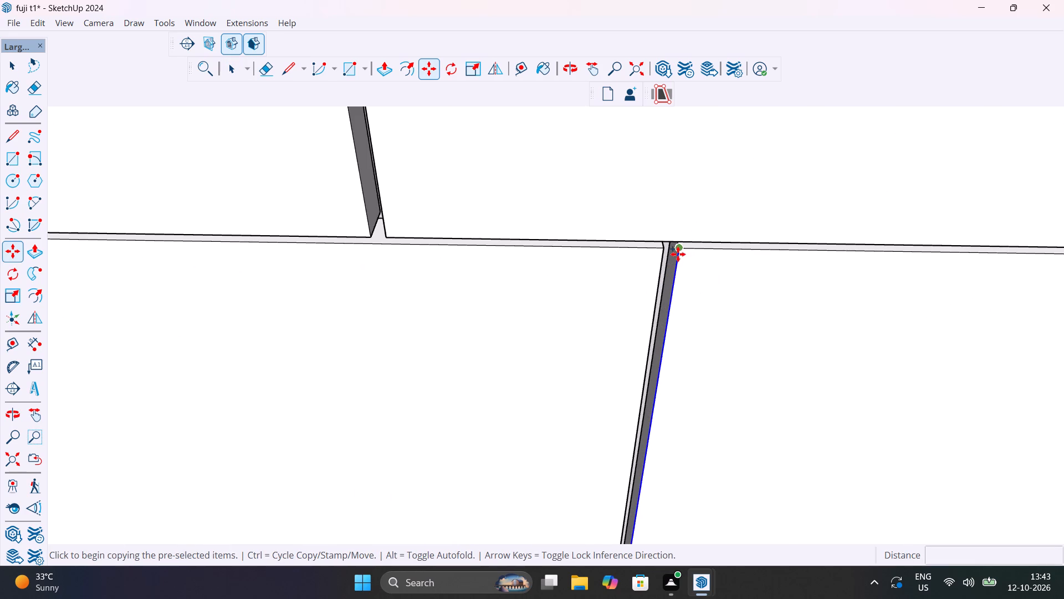
{"action": "left_click", "coordinate": [679, 253]}
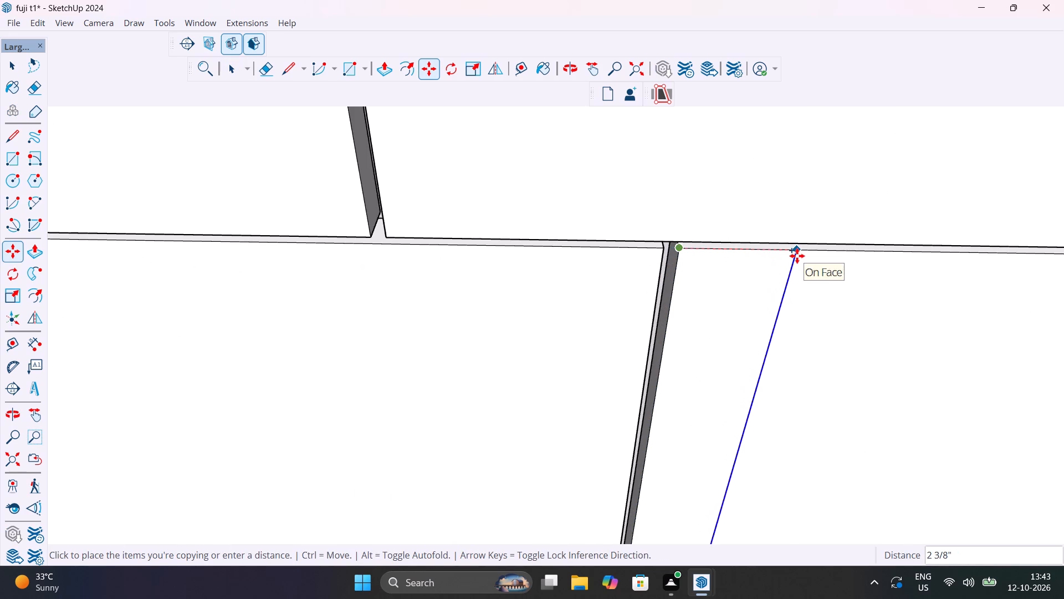
{"action": "type", "text": "5\""}
{"action": "key", "text": "Return"}
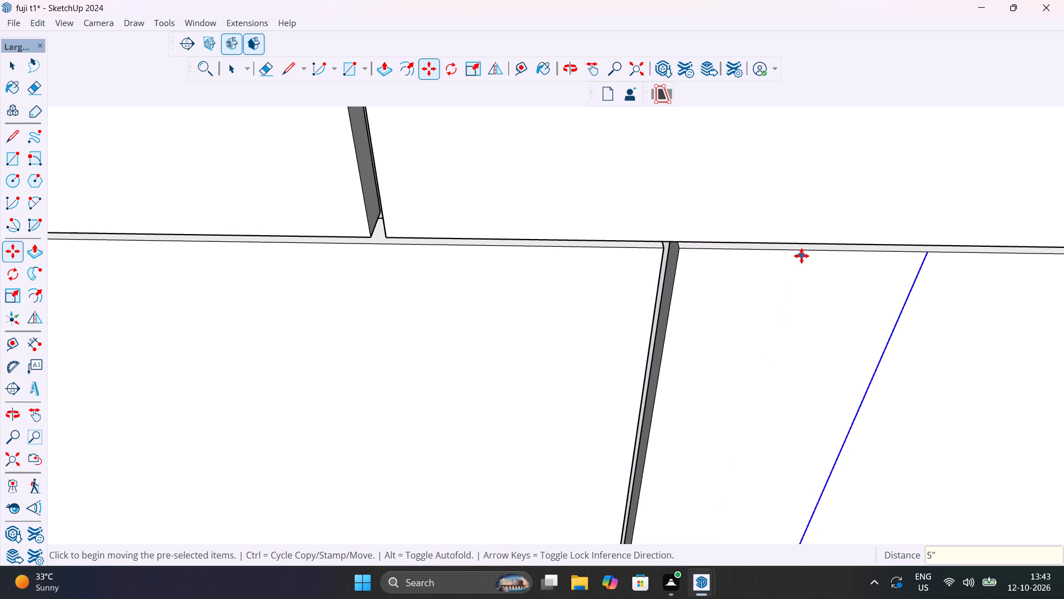
{"action": "scroll", "coordinate": [801, 256], "scroll_direction": "down", "scroll_amount": 19}
{"action": "middle_click_drag", "start_coordinate": [822, 304], "coordinate": [531, 304], "text": "shift"}
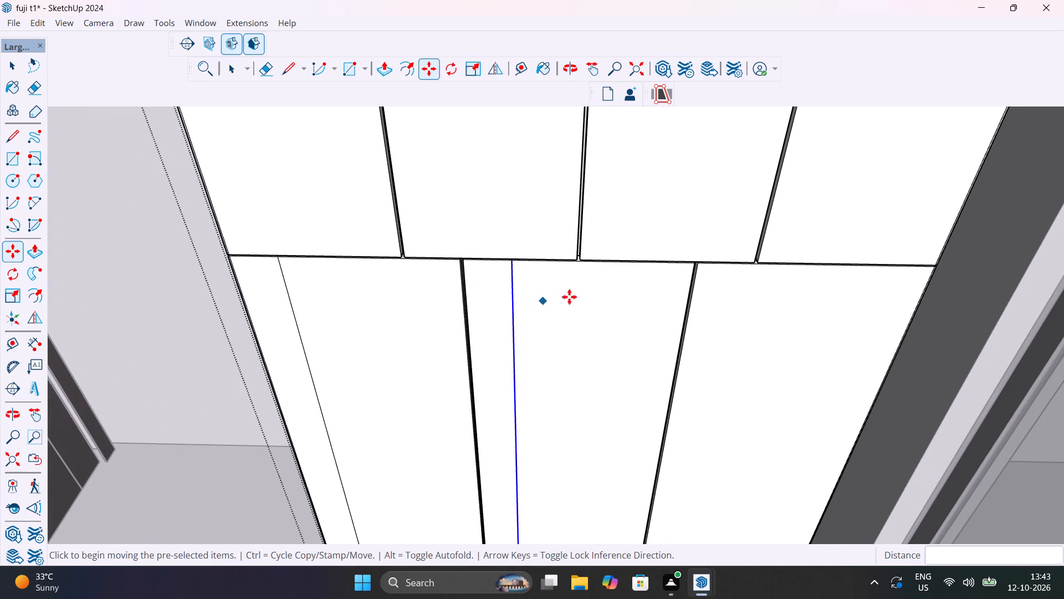
Copy the third lower door panel's vertical edge beside the door gap 5" inward along the groove.
{"action": "scroll", "coordinate": [693, 280], "scroll_direction": "up", "scroll_amount": 11}
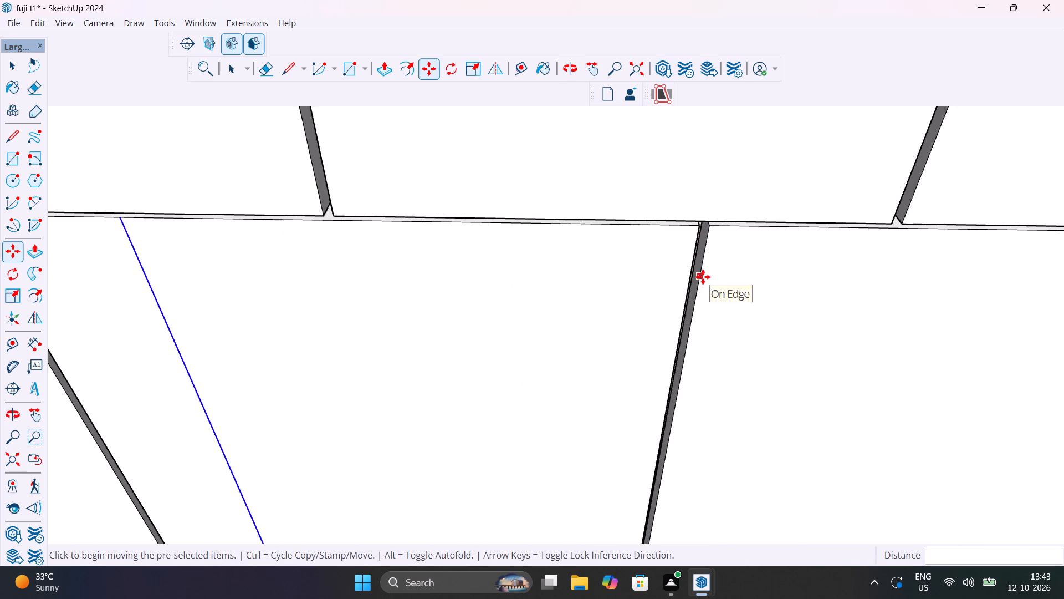
{"action": "key", "text": "space"}
{"action": "left_click", "coordinate": [704, 253]}
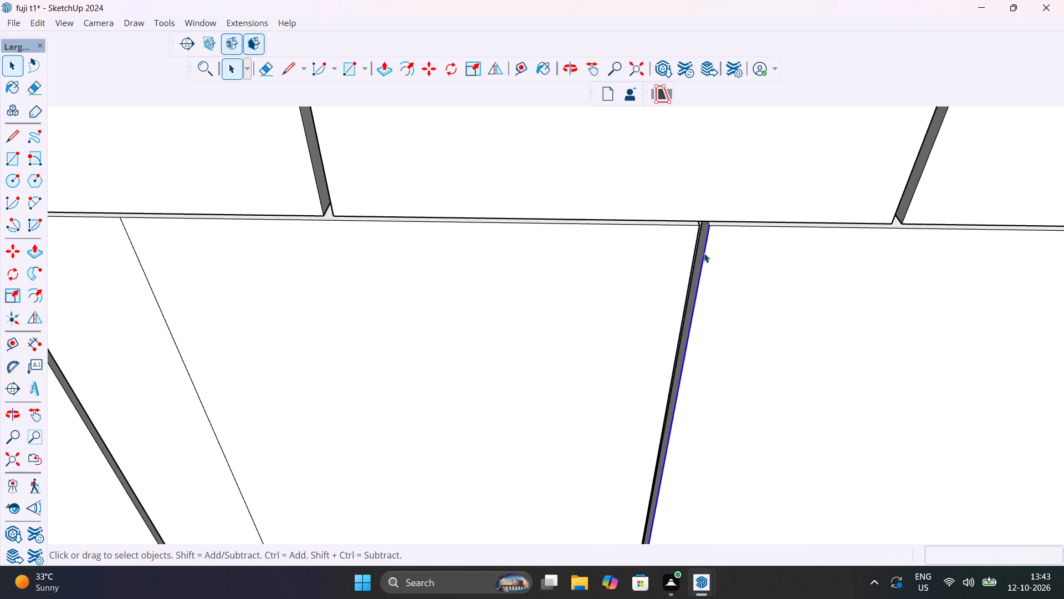
{"action": "key", "text": "m"}
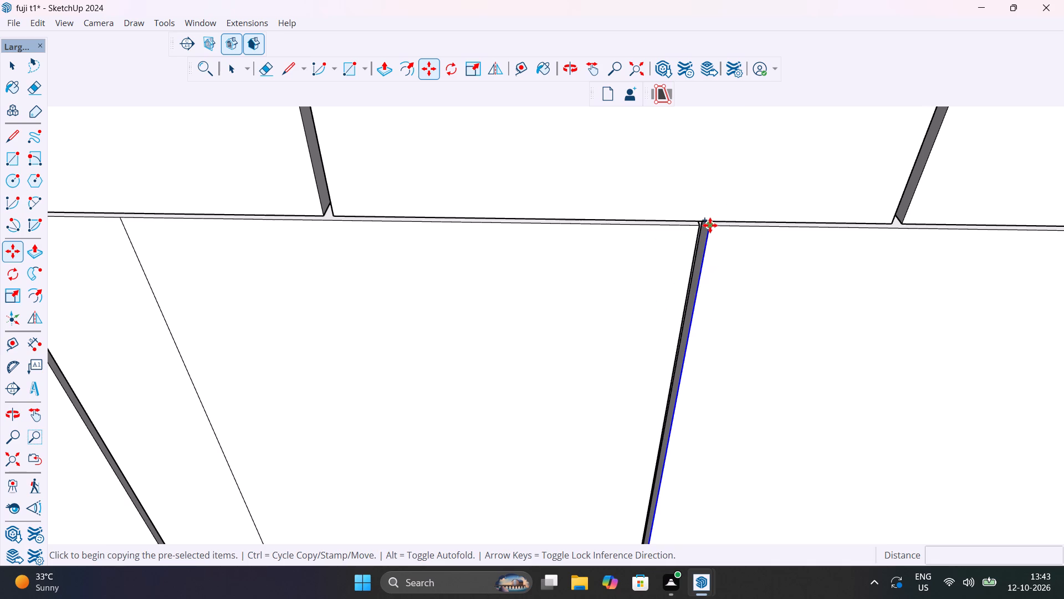
{"action": "left_click", "coordinate": [710, 225]}
{"action": "type", "text": "5\""}
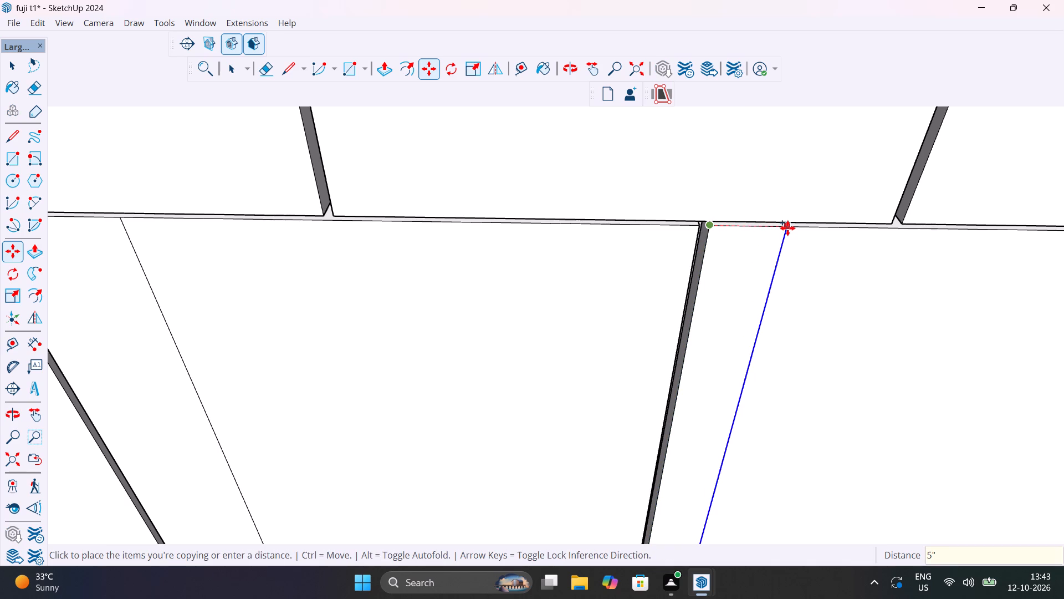
{"action": "key", "text": "Return"}
Copy the vertical detail lines of all three lower door panels together 1" further inward, three times in succession.
{"action": "scroll", "coordinate": [787, 228], "scroll_direction": "down", "scroll_amount": 14}
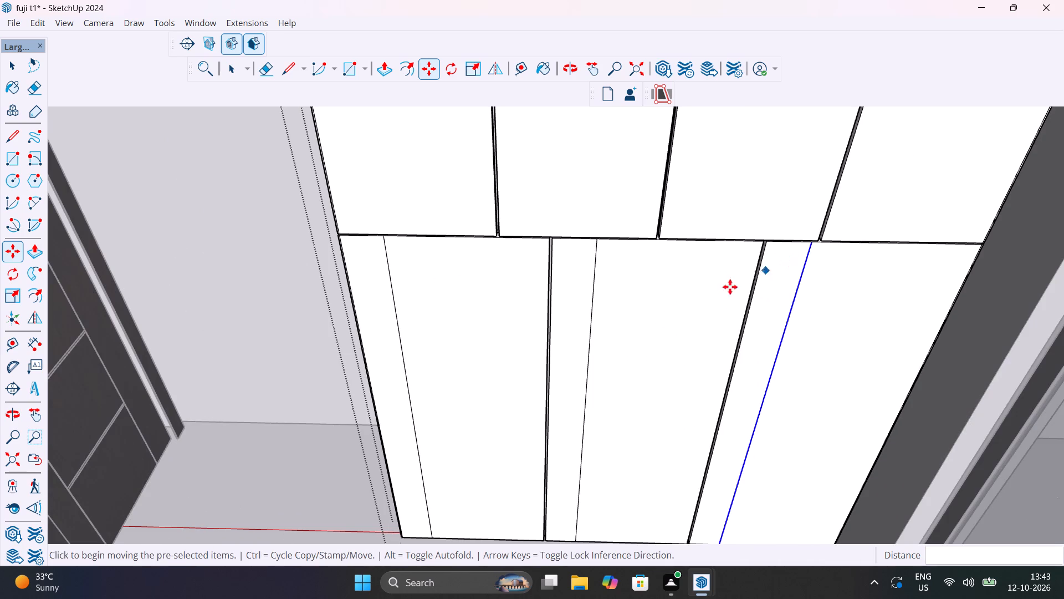
{"action": "key", "text": "space"}
{"action": "left_click", "coordinate": [389, 272]}
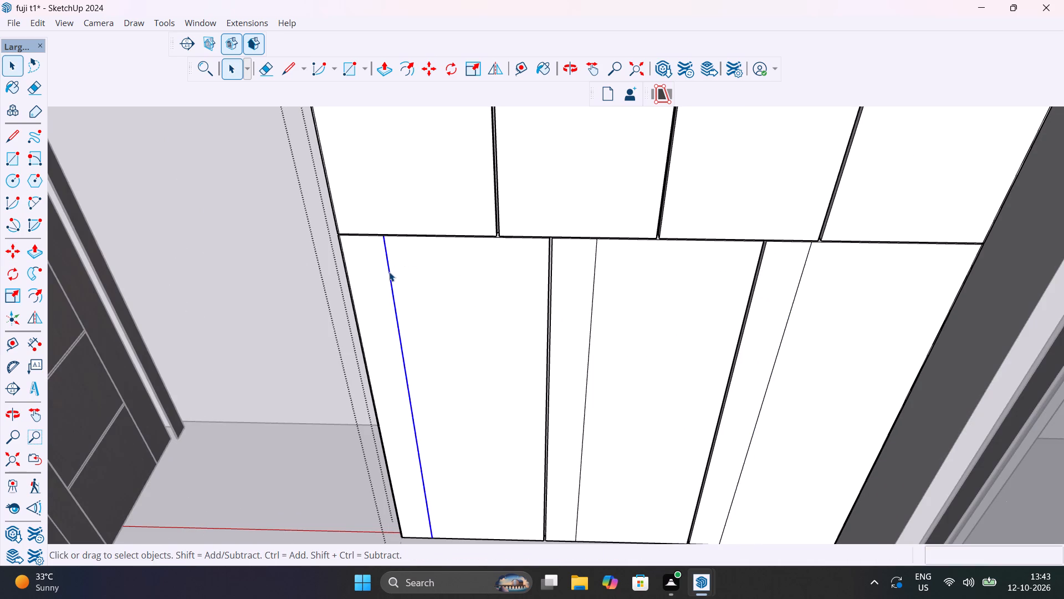
{"action": "left_click", "coordinate": [594, 286], "text": "shift"}
{"action": "left_click", "coordinate": [794, 299], "text": "shift"}
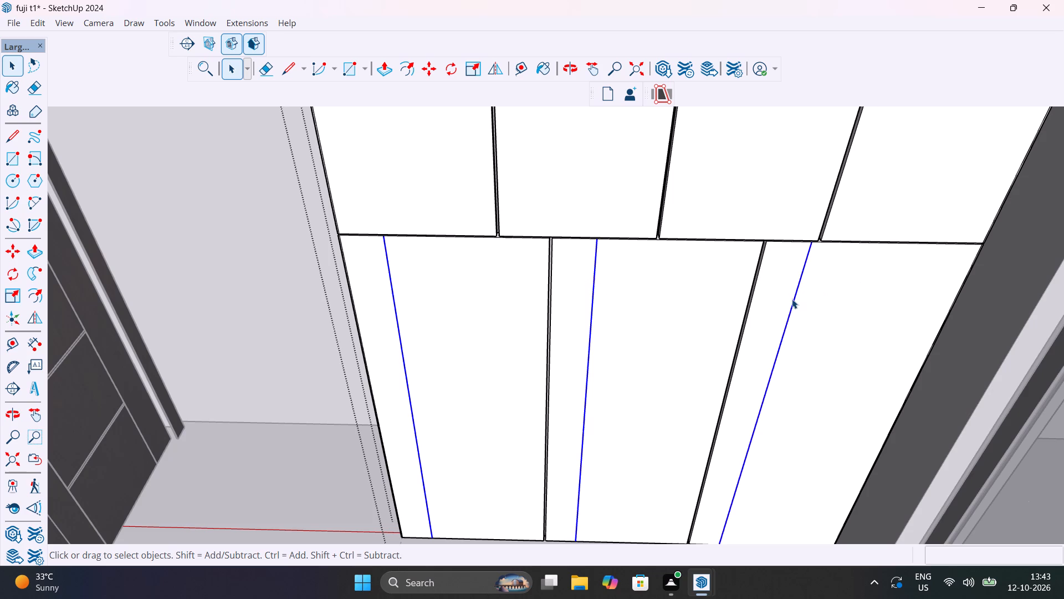
{"action": "key", "text": "m"}
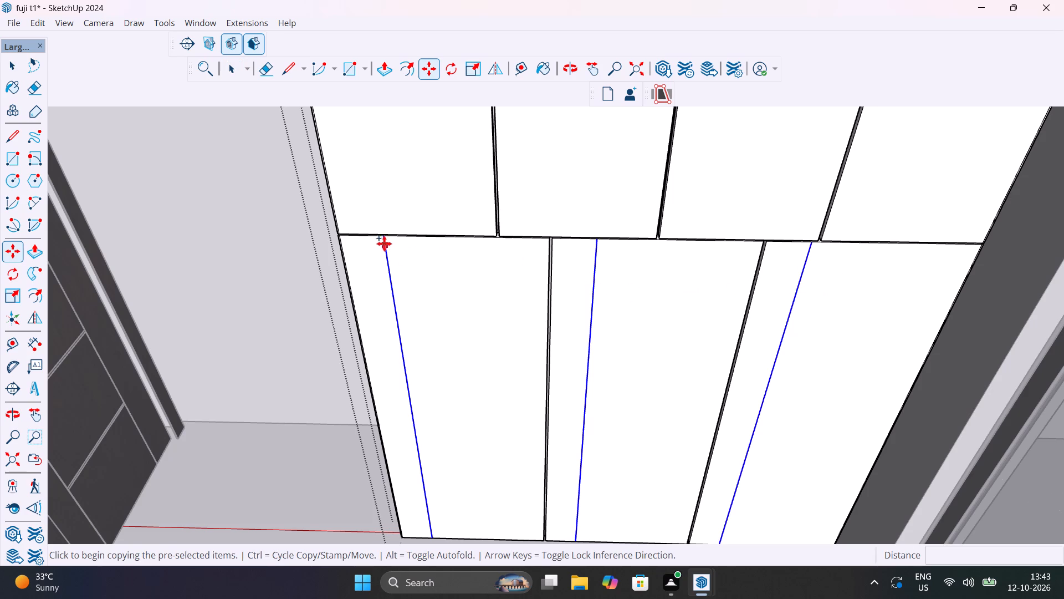
{"action": "left_click", "coordinate": [384, 241]}
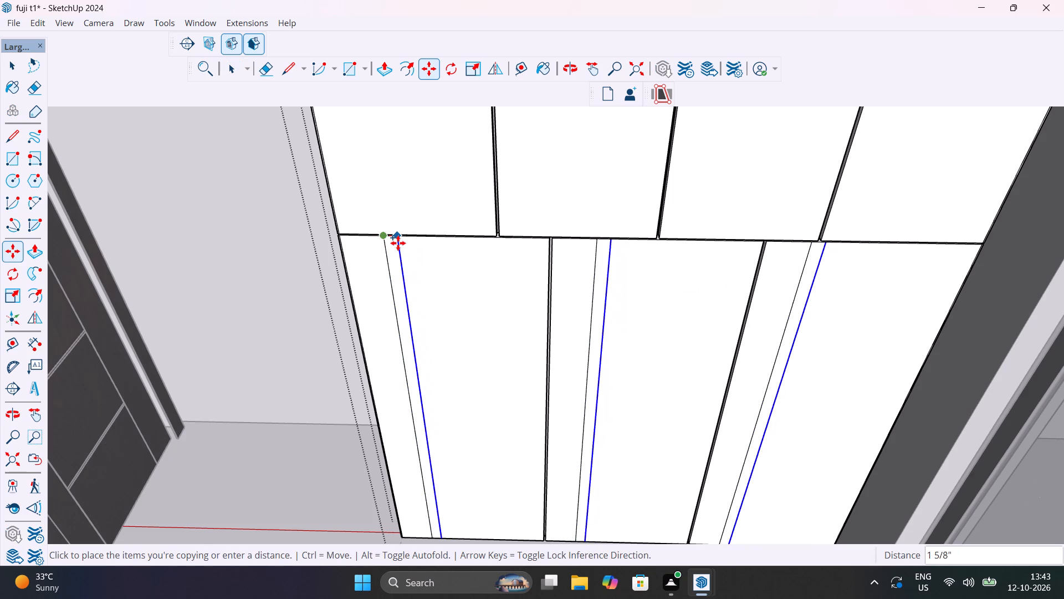
{"action": "type", "text": "1\""}
{"action": "key", "text": "Return"}
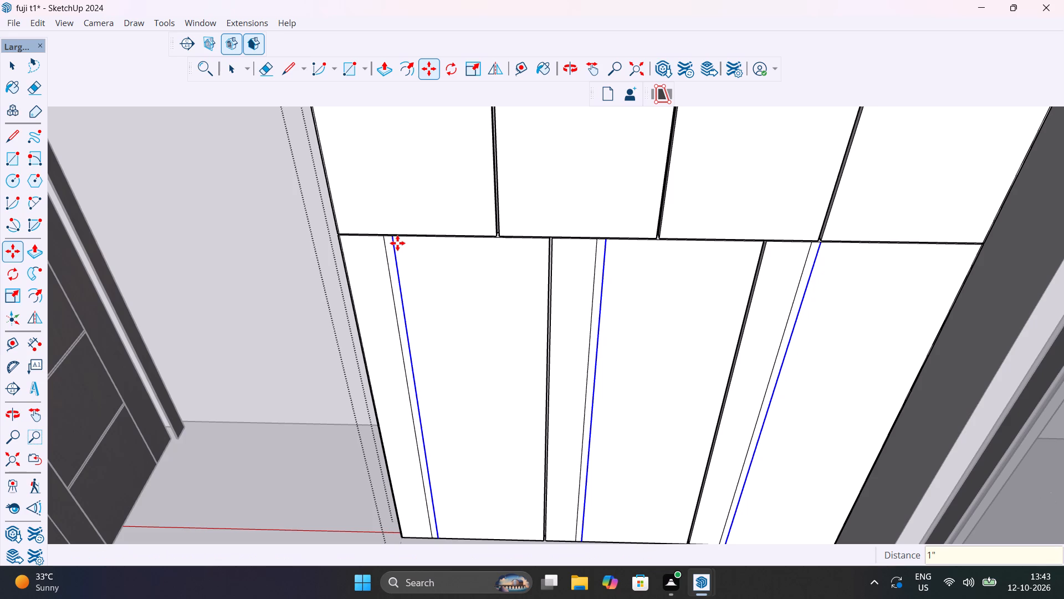
{"action": "left_click", "coordinate": [395, 241]}
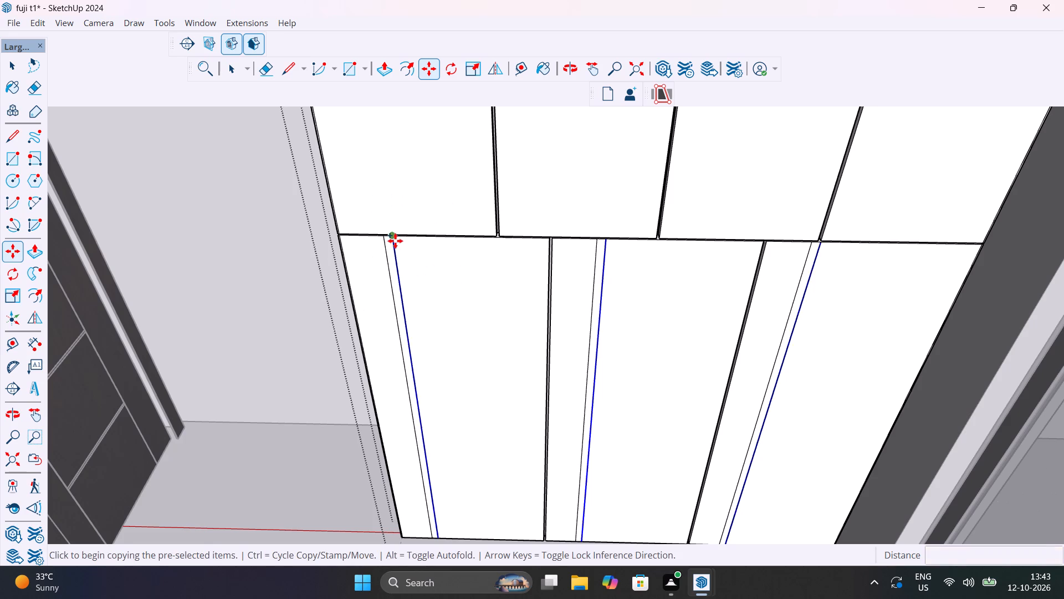
{"action": "type", "text": "1\""}
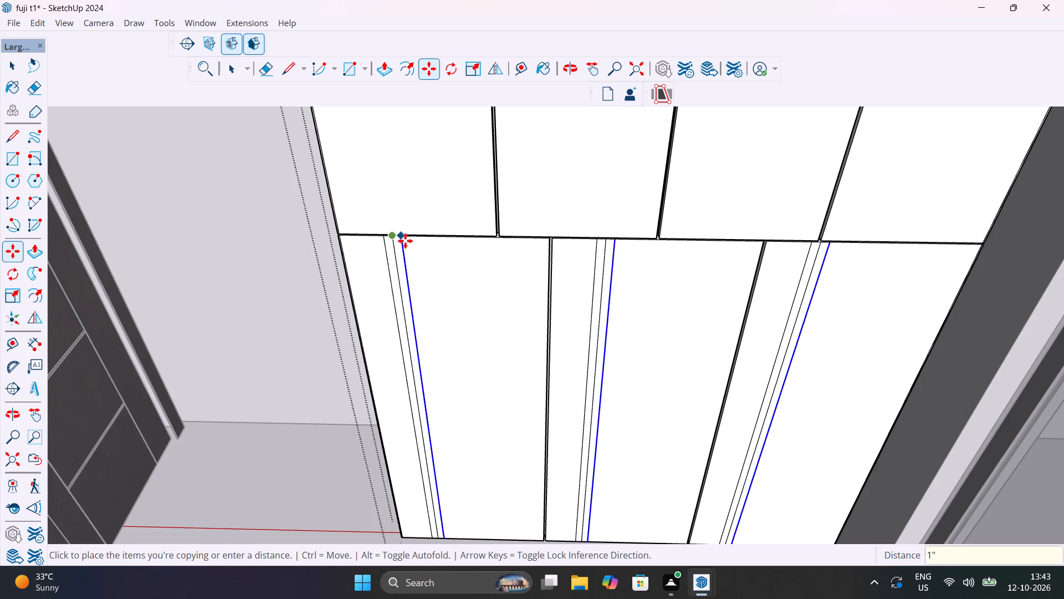
{"action": "key", "text": "Return"}
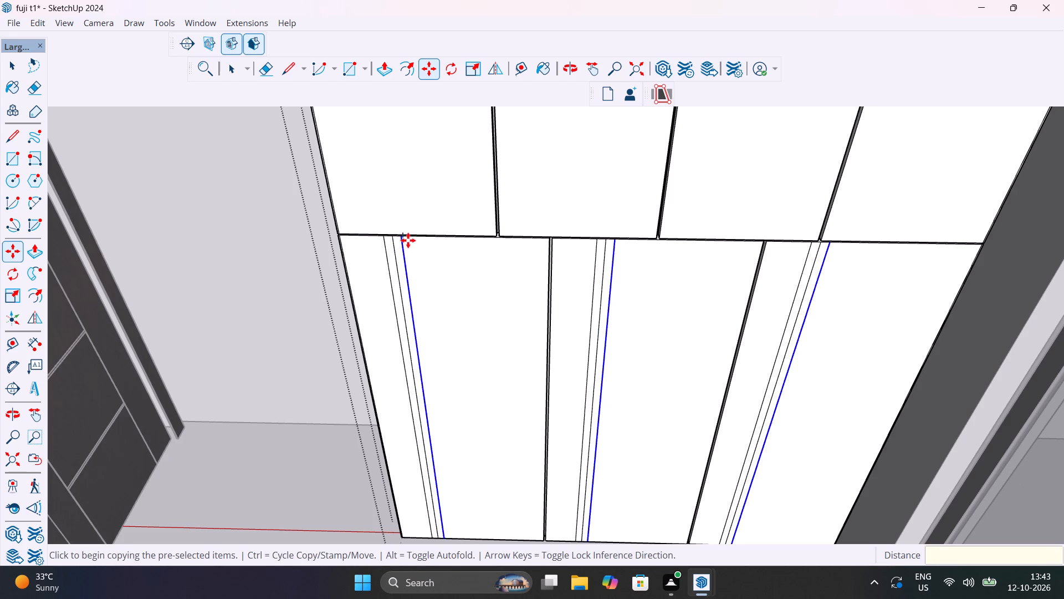
{"action": "left_click", "coordinate": [400, 238]}
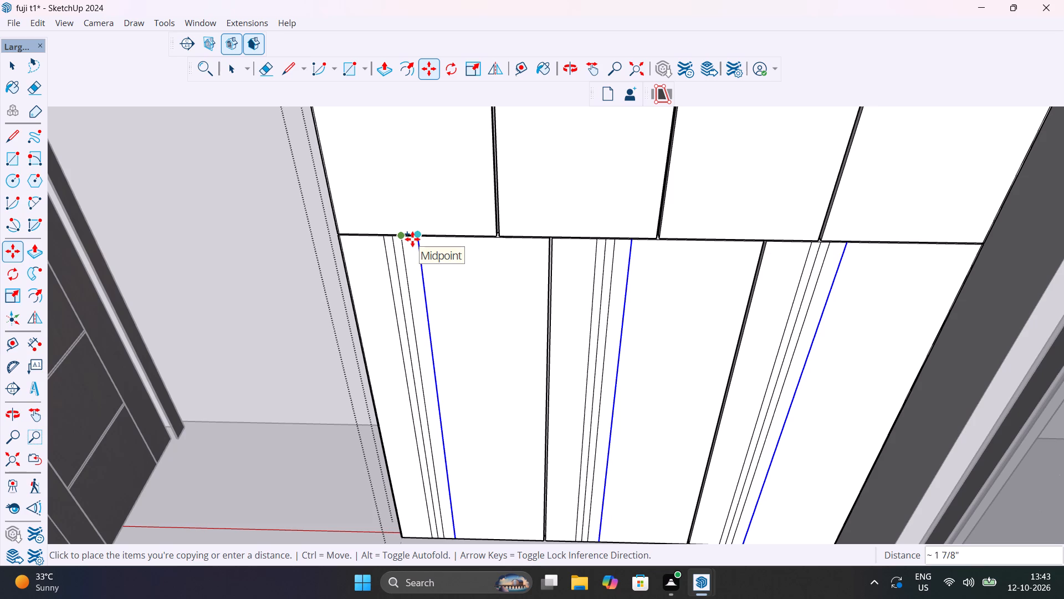
{"action": "type", "text": "1\""}
{"action": "key", "text": "Return"}
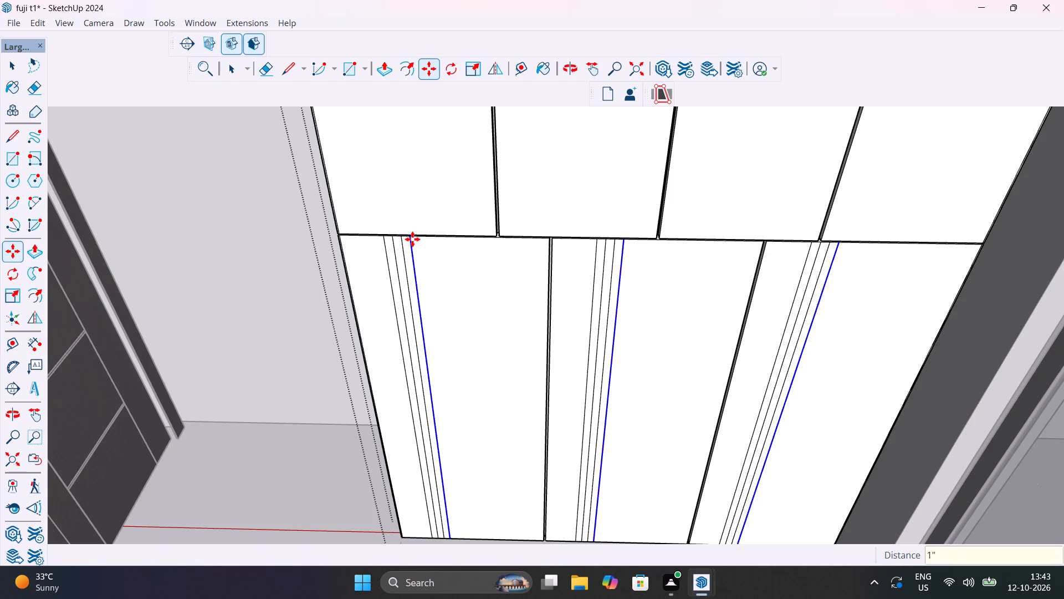
{"action": "key", "text": "space"}
{"action": "scroll", "coordinate": [412, 239], "scroll_direction": "down", "scroll_amount": 13}
{"action": "left_click", "coordinate": [817, 285]}
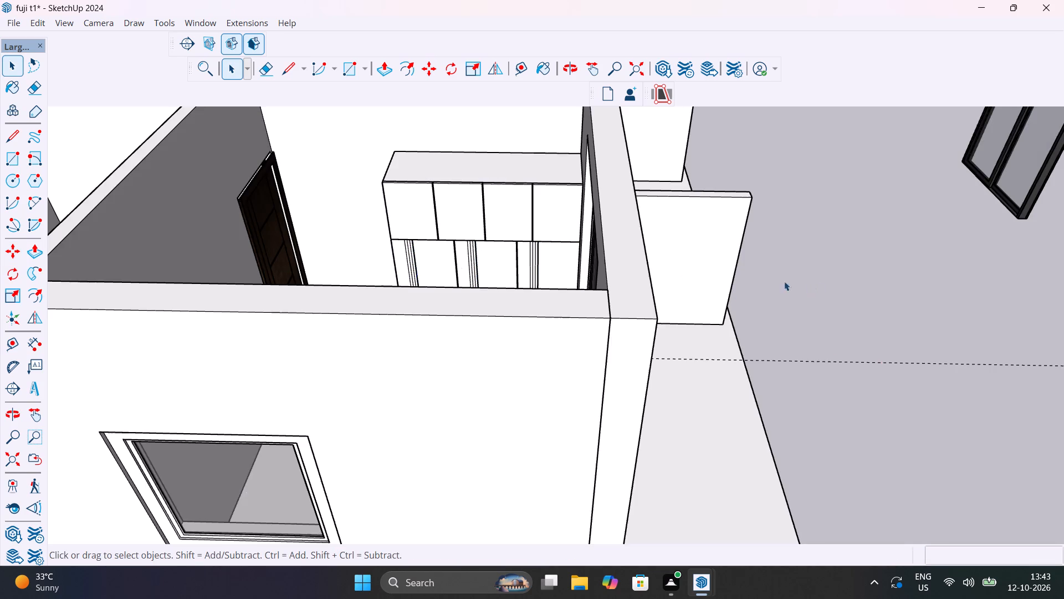
Examine the detail lines on the wardrobe's lower doors and the wardrobe's base corner at the floor.
{"action": "scroll", "coordinate": [417, 270], "scroll_direction": "up", "scroll_amount": 5}
{"action": "middle_click_drag", "start_coordinate": [454, 314], "coordinate": [627, 352]}
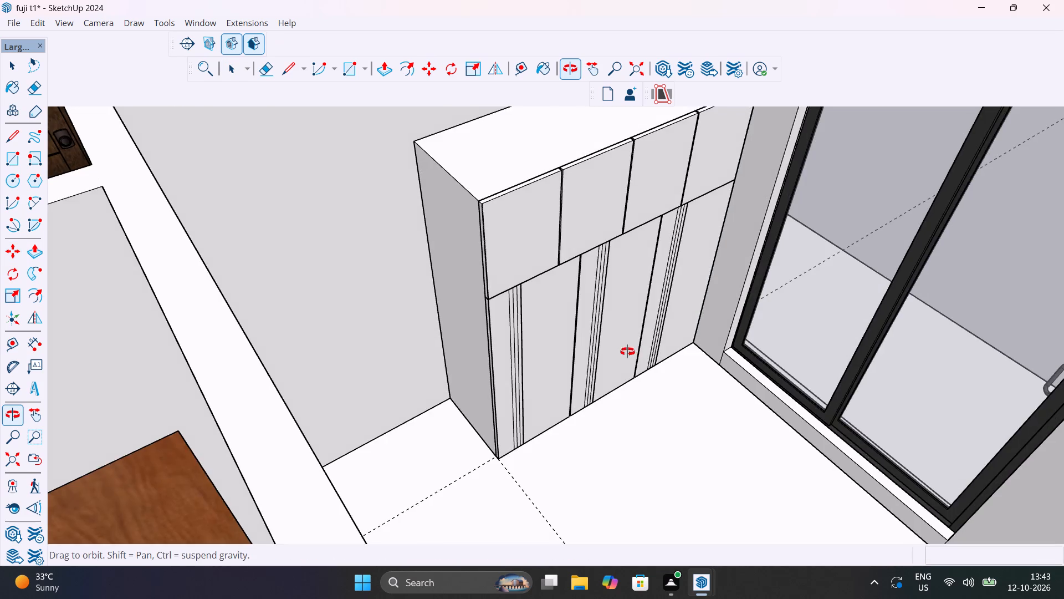
{"action": "middle_click_drag", "start_coordinate": [627, 352], "coordinate": [587, 348]}
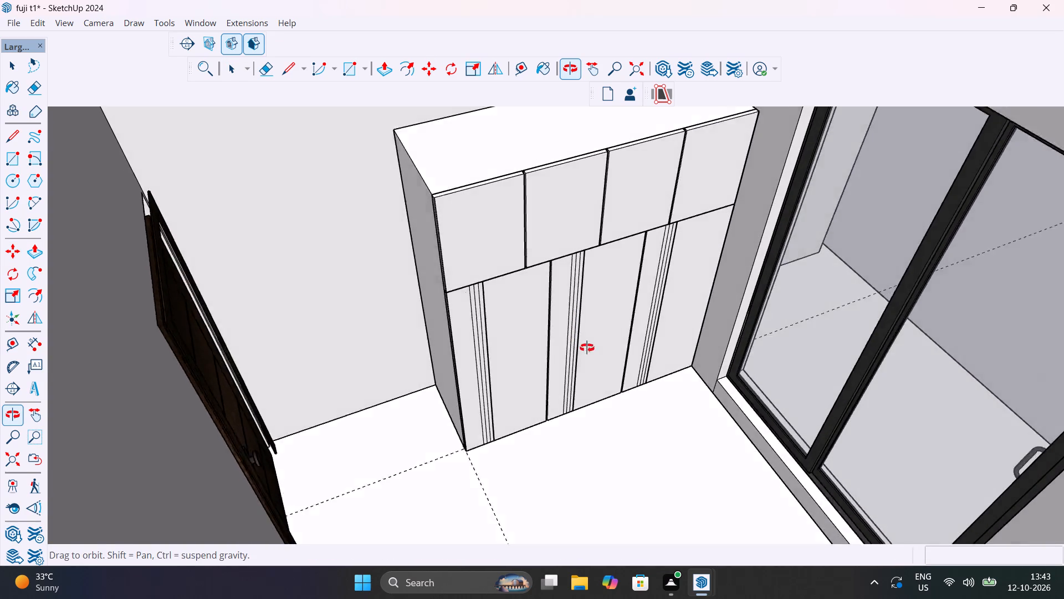
{"action": "middle_click_drag", "start_coordinate": [587, 348], "coordinate": [607, 341]}
{"action": "scroll", "coordinate": [482, 446], "scroll_direction": "up", "scroll_amount": 17}
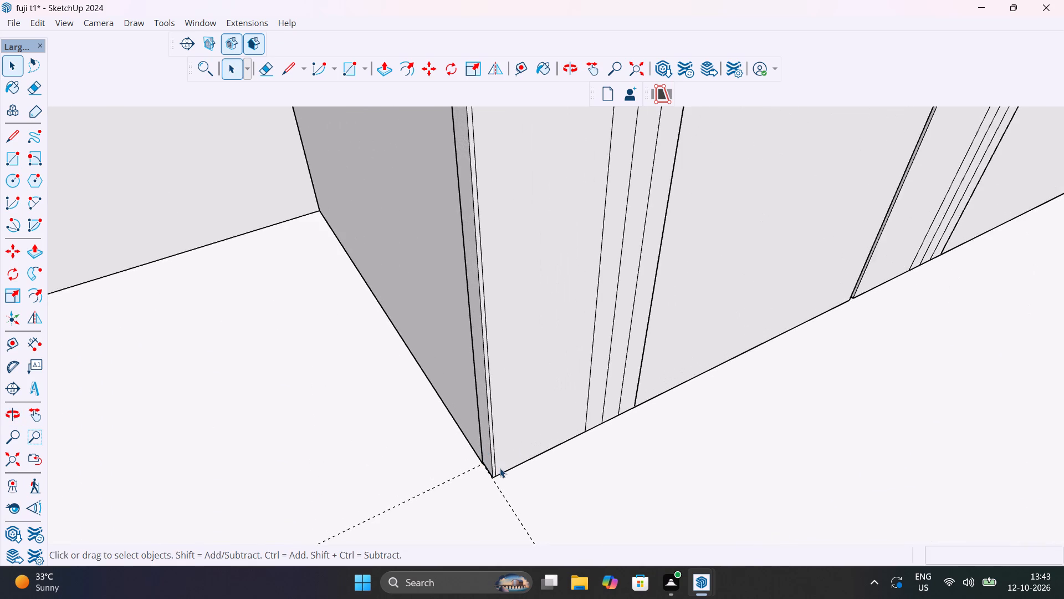
{"action": "middle_click_drag", "start_coordinate": [500, 468], "coordinate": [525, 240]}
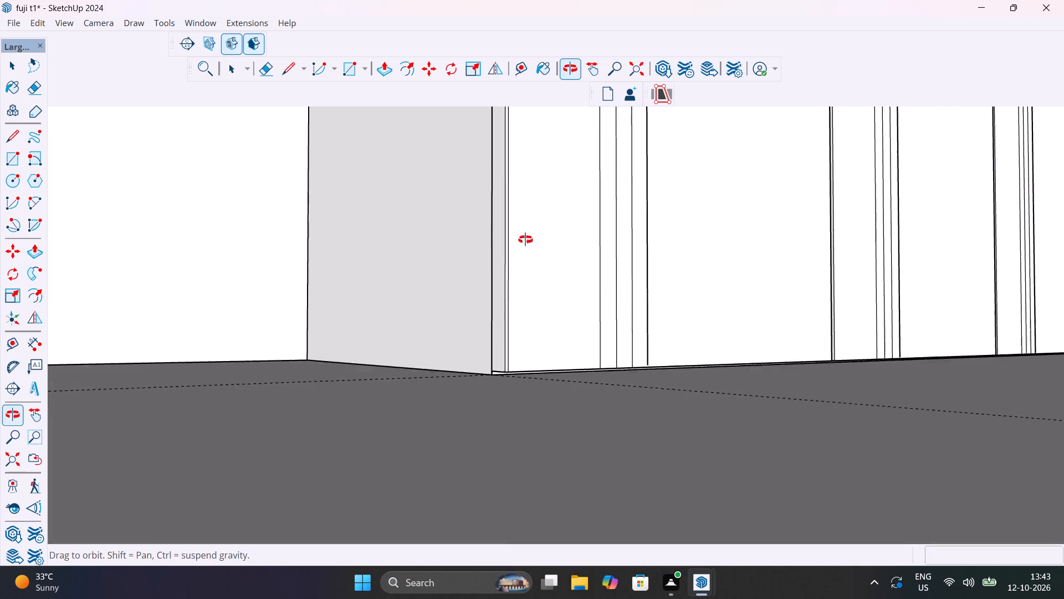
{"action": "middle_click_drag", "start_coordinate": [525, 240], "coordinate": [525, 237]}
{"action": "scroll", "coordinate": [497, 369], "scroll_direction": "up", "scroll_amount": 4}
{"action": "middle_click_drag", "start_coordinate": [498, 375], "coordinate": [501, 403]}
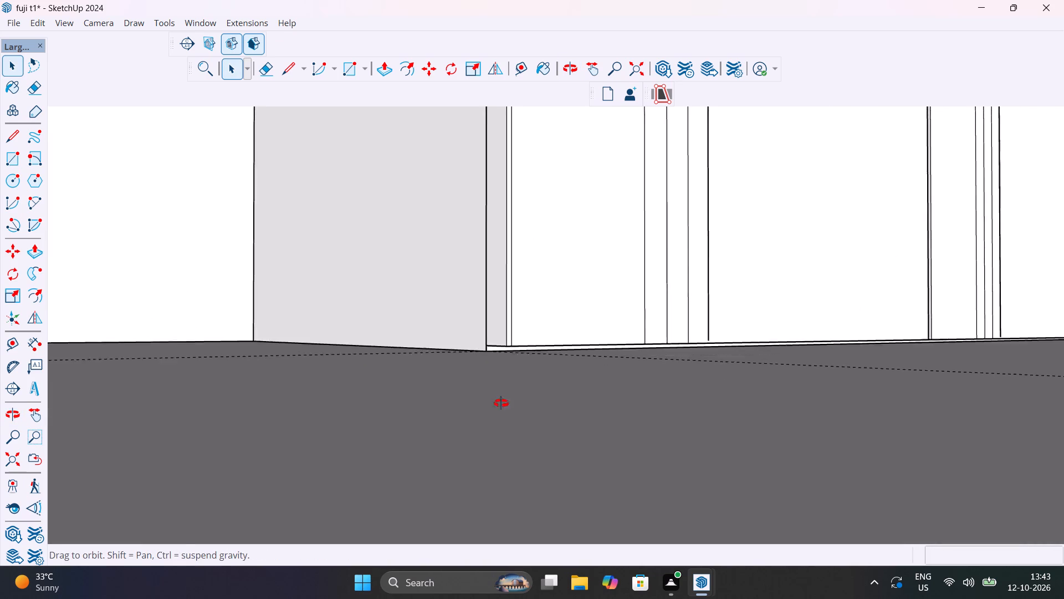
{"action": "middle_click_drag", "start_coordinate": [501, 403], "coordinate": [510, 430]}
{"action": "scroll", "coordinate": [437, 295], "scroll_direction": "down", "scroll_amount": 5}
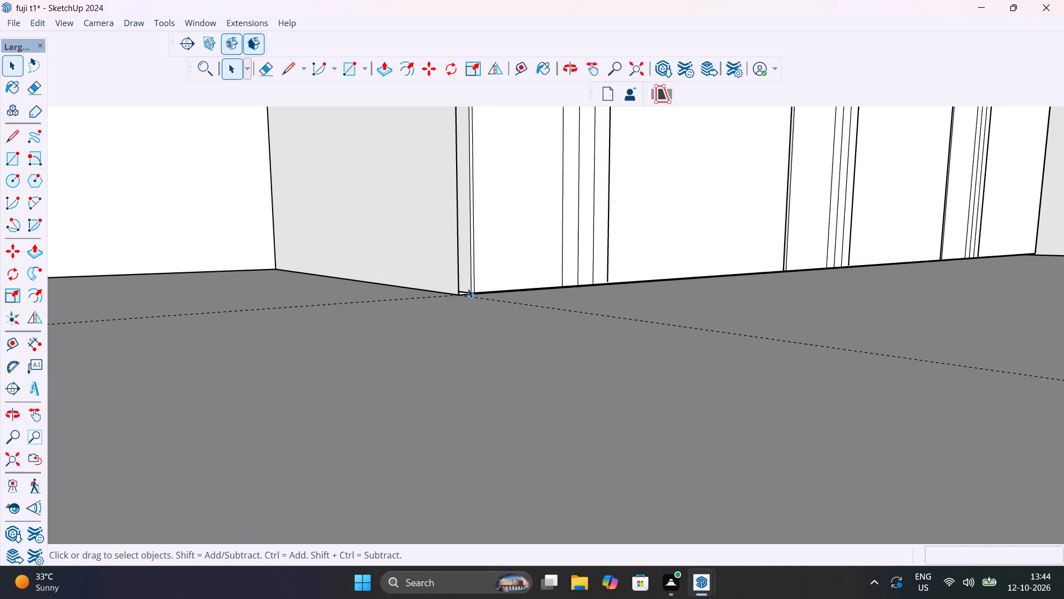
{"action": "middle_click_drag", "start_coordinate": [467, 288], "coordinate": [474, 469]}
{"action": "scroll", "coordinate": [465, 425], "scroll_direction": "down", "scroll_amount": 6}
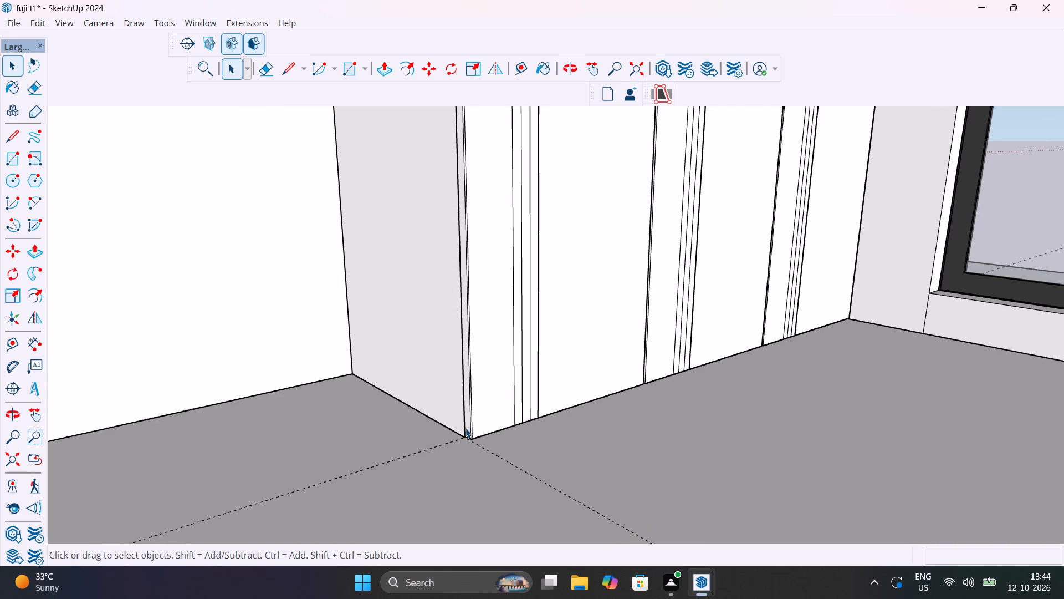
{"action": "scroll", "coordinate": [465, 428], "scroll_direction": "down", "scroll_amount": 2}
Move the wardrobe body and door fronts together up from the floor, trying 6", 4", 3" and 2" before setting the distance to 1".
{"action": "left_click", "coordinate": [452, 365]}
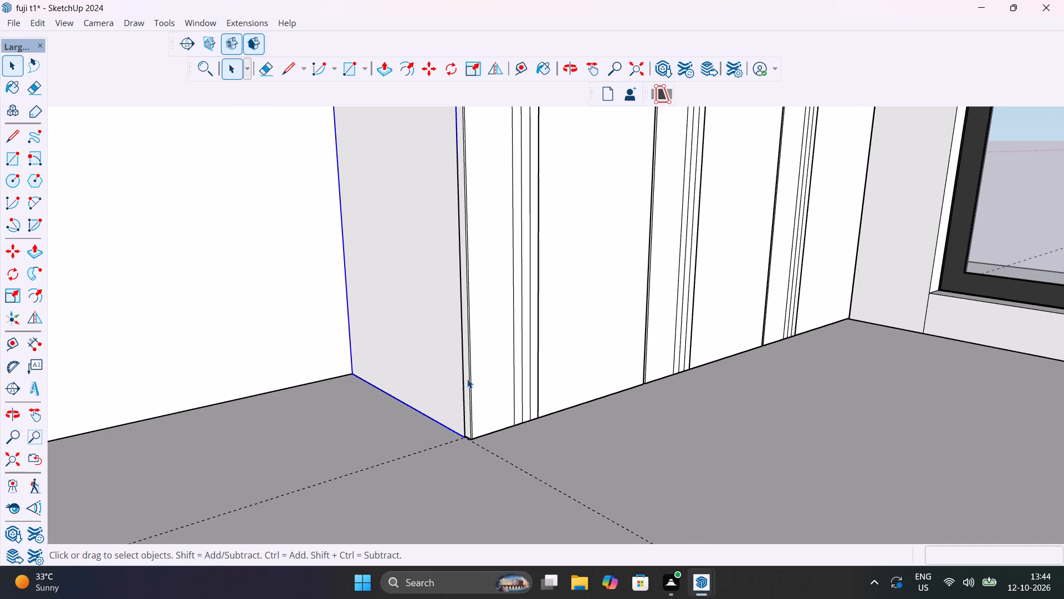
{"action": "left_click", "coordinate": [470, 379]}
{"action": "left_click", "coordinate": [453, 375], "text": "shift"}
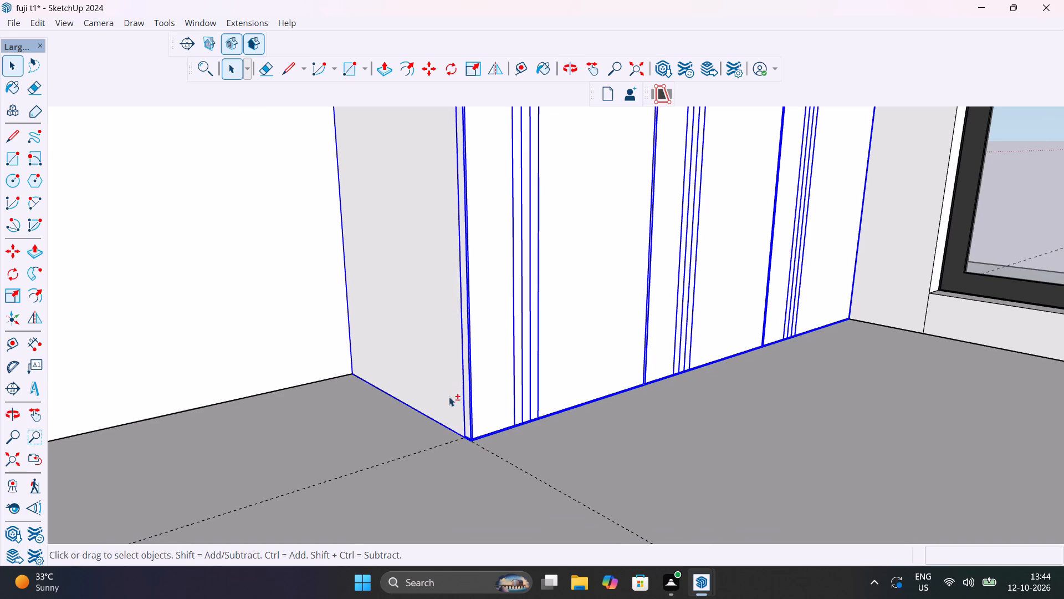
{"action": "scroll", "coordinate": [453, 416], "scroll_direction": "up", "scroll_amount": 12}
{"action": "middle_click_drag", "start_coordinate": [463, 449], "coordinate": [480, 368]}
{"action": "key", "text": "m"}
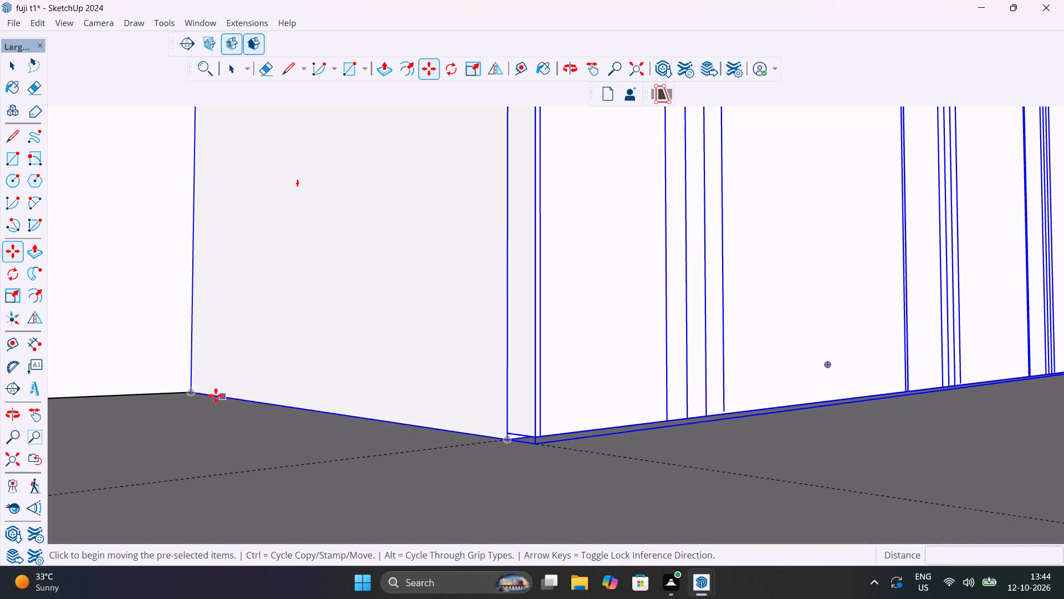
{"action": "left_click", "coordinate": [190, 392]}
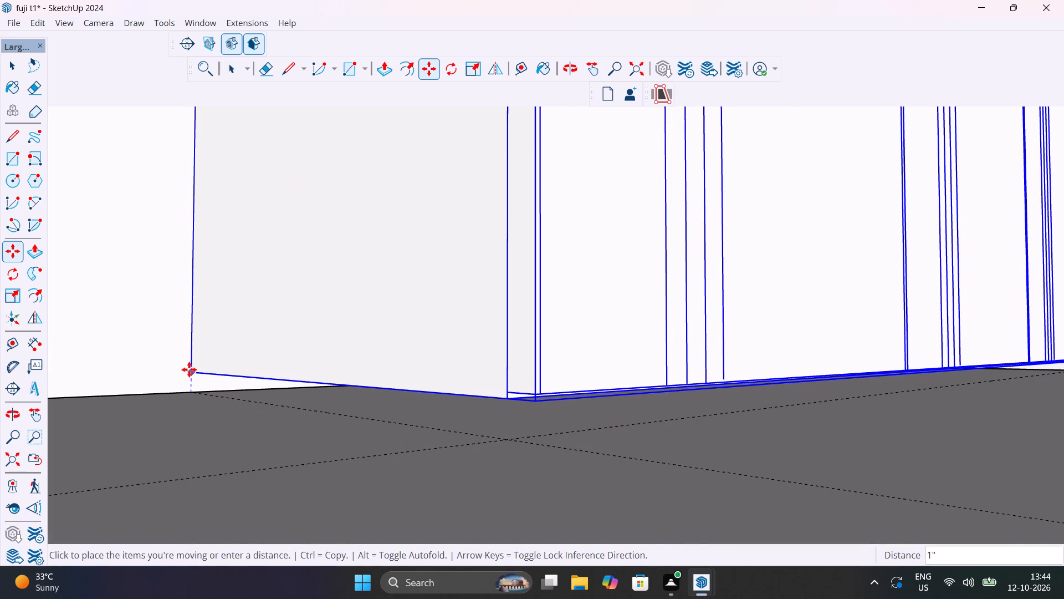
{"action": "type", "text": "6\""}
{"action": "key", "text": "Return"}
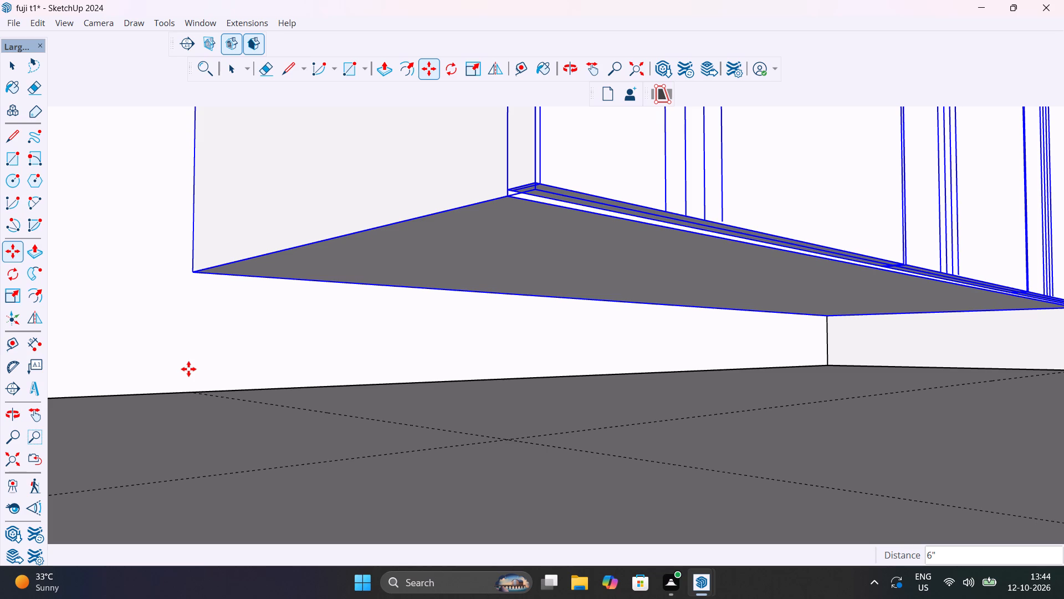
{"action": "type", "text": "4\""}
{"action": "key", "text": "Return"}
{"action": "type", "text": "3\""}
{"action": "key", "text": "Return"}
{"action": "type", "text": "2\""}
{"action": "key", "text": "Return"}
{"action": "type", "text": "1\""}
{"action": "key", "text": "Return"}
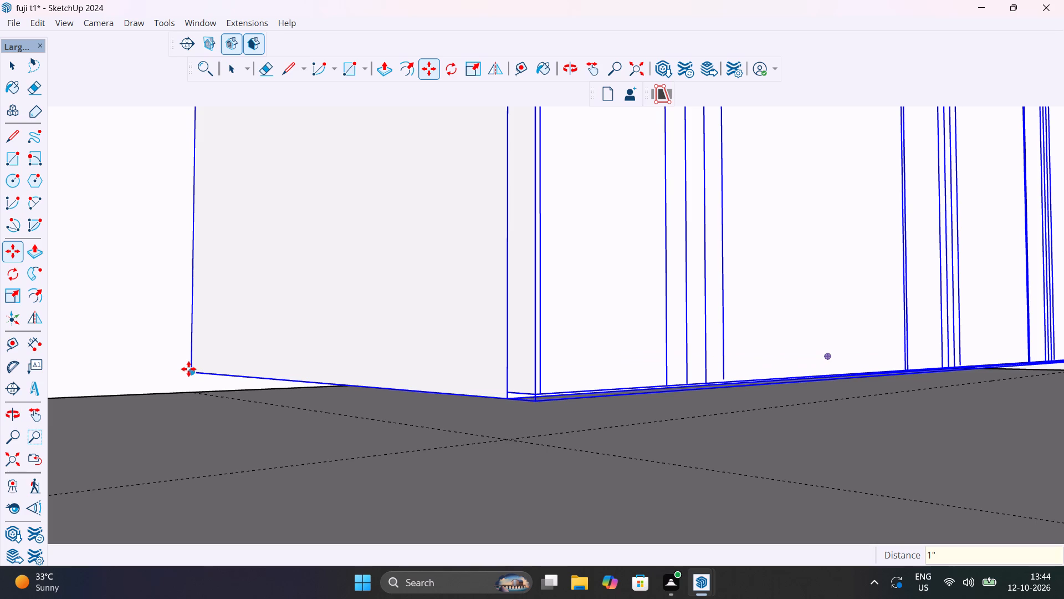
{"action": "key", "text": "space"}
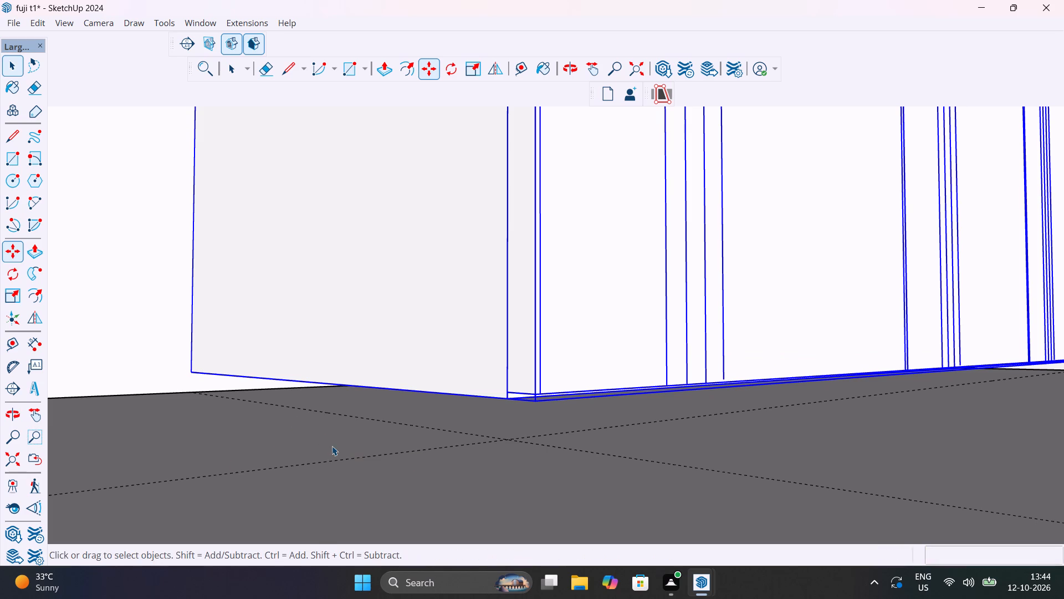
Examine the whole house model from outside with the wardrobe in its room.
{"action": "scroll", "coordinate": [364, 446], "scroll_direction": "down", "scroll_amount": 1}
{"action": "middle_click_drag", "start_coordinate": [358, 445], "coordinate": [269, 436]}
{"action": "scroll", "coordinate": [269, 436], "scroll_direction": "down", "scroll_amount": 4}
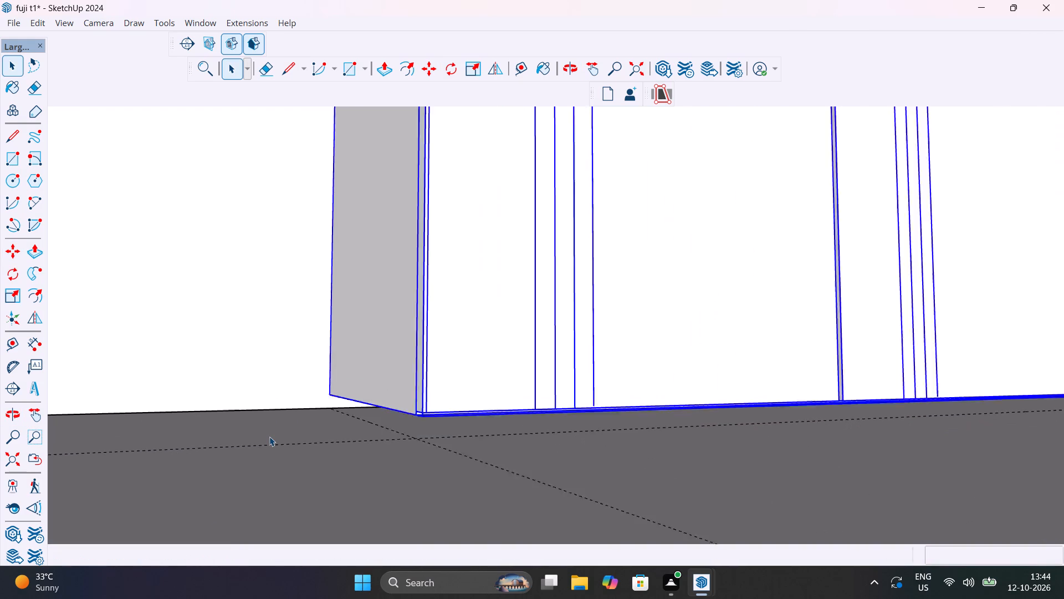
{"action": "scroll", "coordinate": [269, 436], "scroll_direction": "down", "scroll_amount": 19}
{"action": "scroll", "coordinate": [282, 445], "scroll_direction": "down", "scroll_amount": 6}
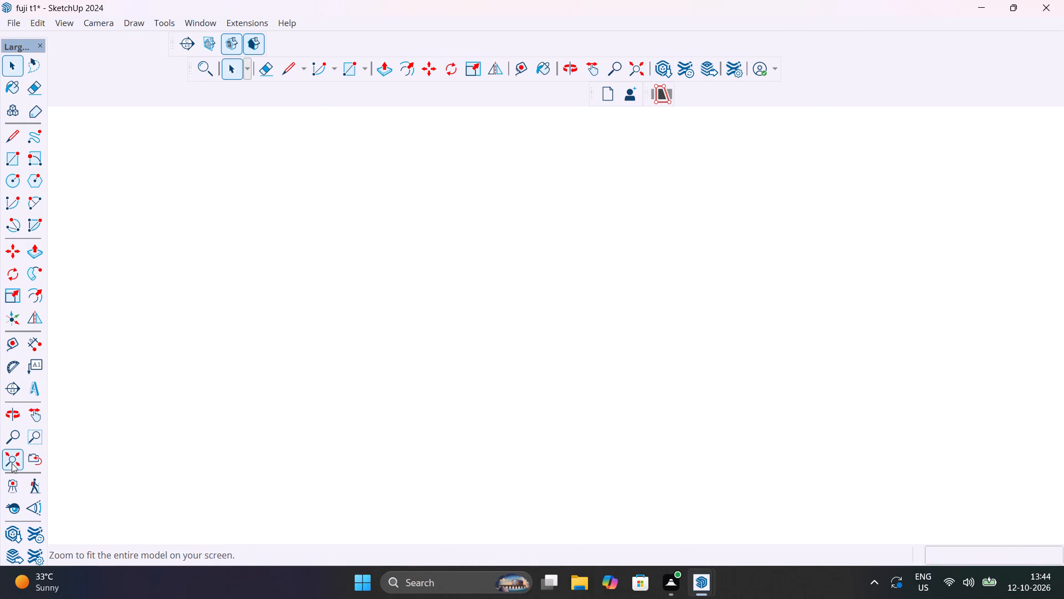
{"action": "left_click", "coordinate": [12, 463]}
{"action": "middle_click_drag", "start_coordinate": [355, 441], "coordinate": [326, 567]}
{"action": "scroll", "coordinate": [470, 372], "scroll_direction": "down", "scroll_amount": 16}
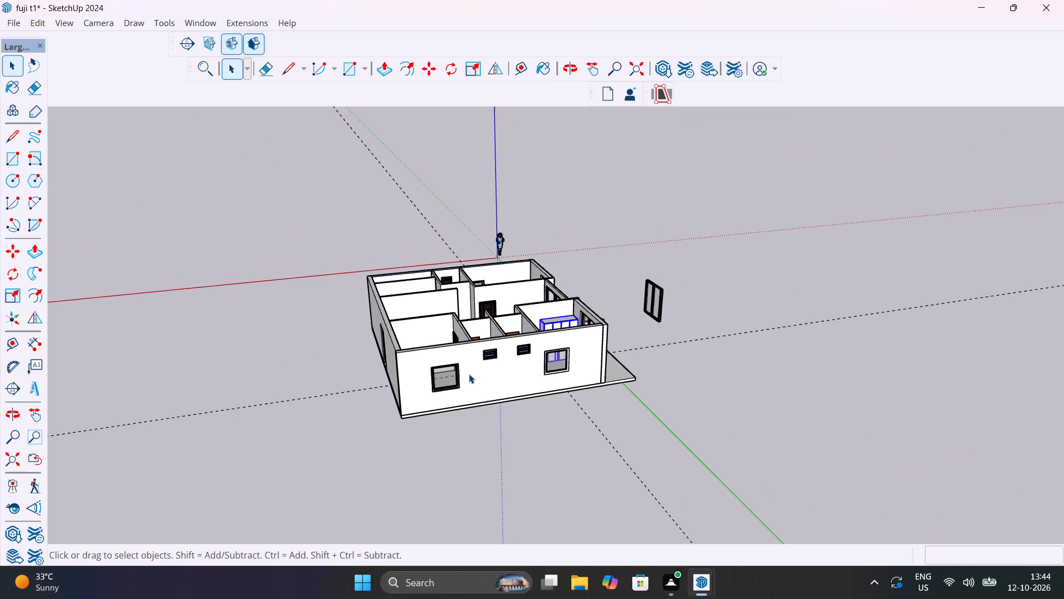
Hide the outer wall that holds the two large windows and the two louvred ventilators.
{"action": "scroll", "coordinate": [577, 368], "scroll_direction": "up", "scroll_amount": 7}
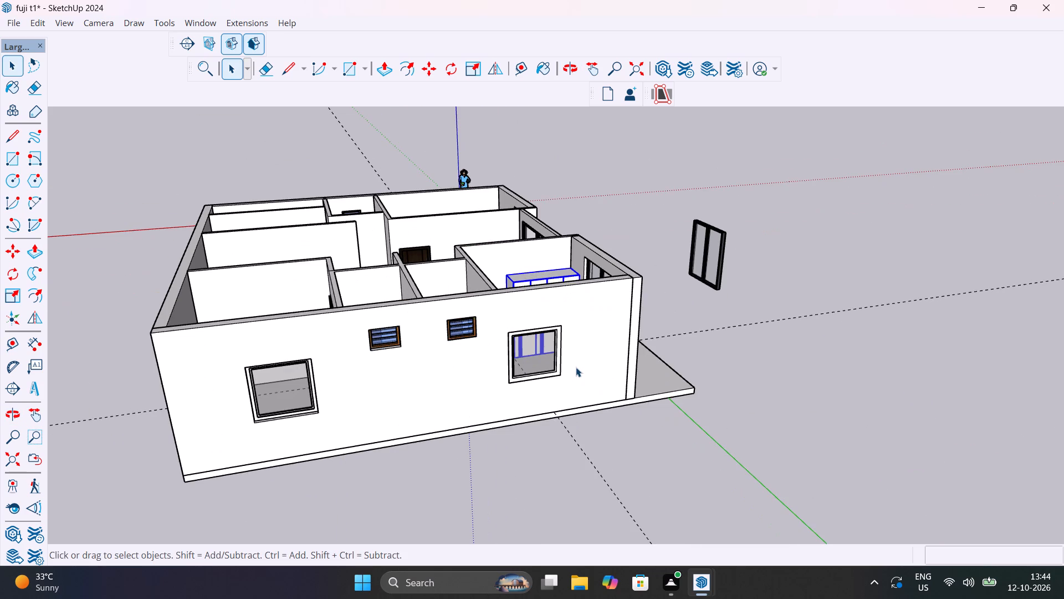
{"action": "scroll", "coordinate": [577, 361], "scroll_direction": "up", "scroll_amount": 5}
{"action": "left_click", "coordinate": [578, 361]}
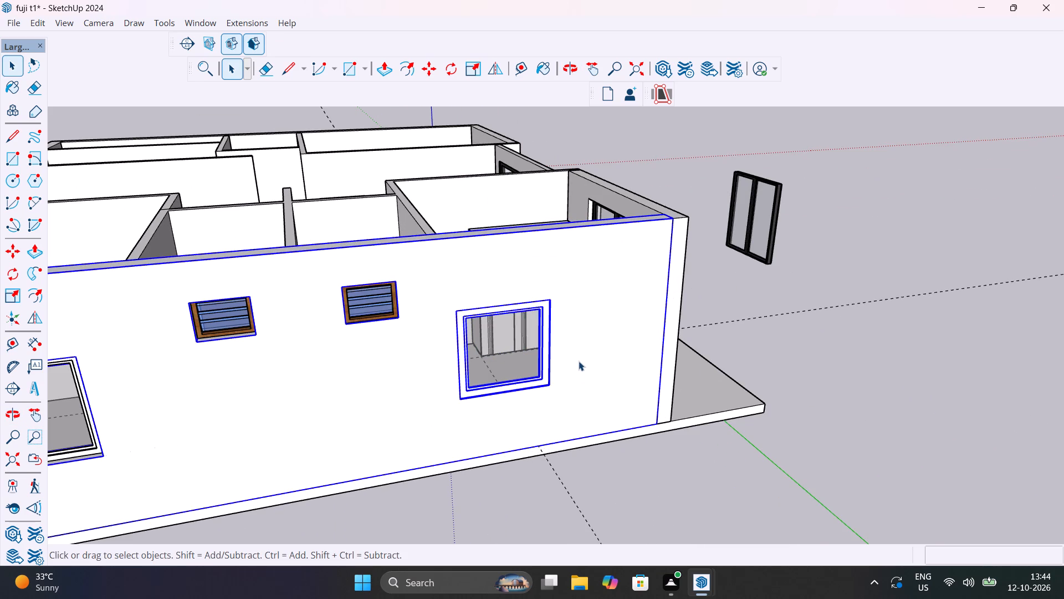
{"action": "scroll", "coordinate": [579, 361], "scroll_direction": "down", "scroll_amount": 7}
{"action": "scroll", "coordinate": [346, 373], "scroll_direction": "up", "scroll_amount": 13}
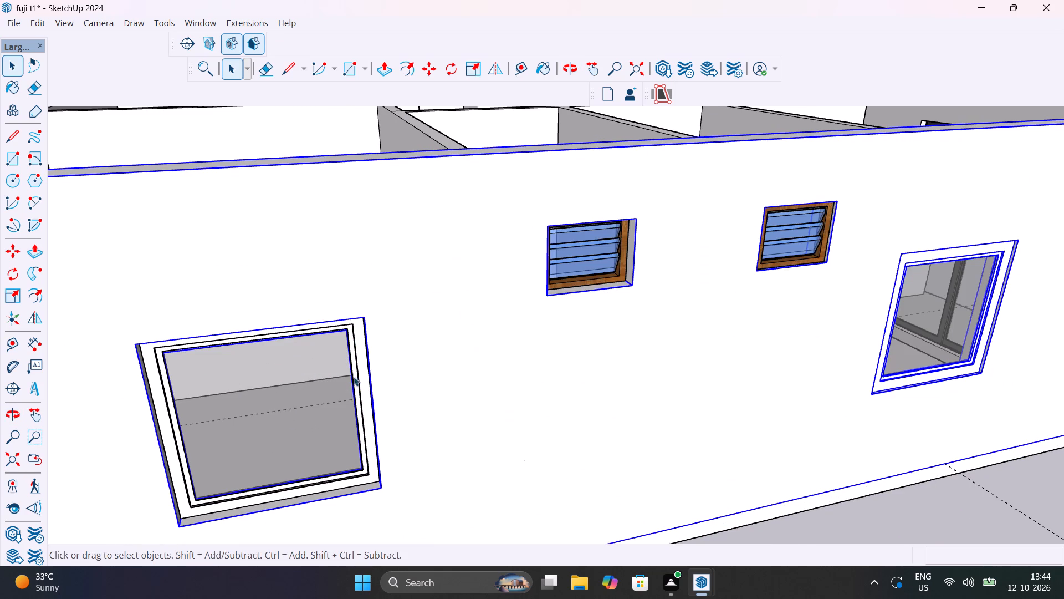
{"action": "left_click", "coordinate": [363, 384], "text": "shift"}
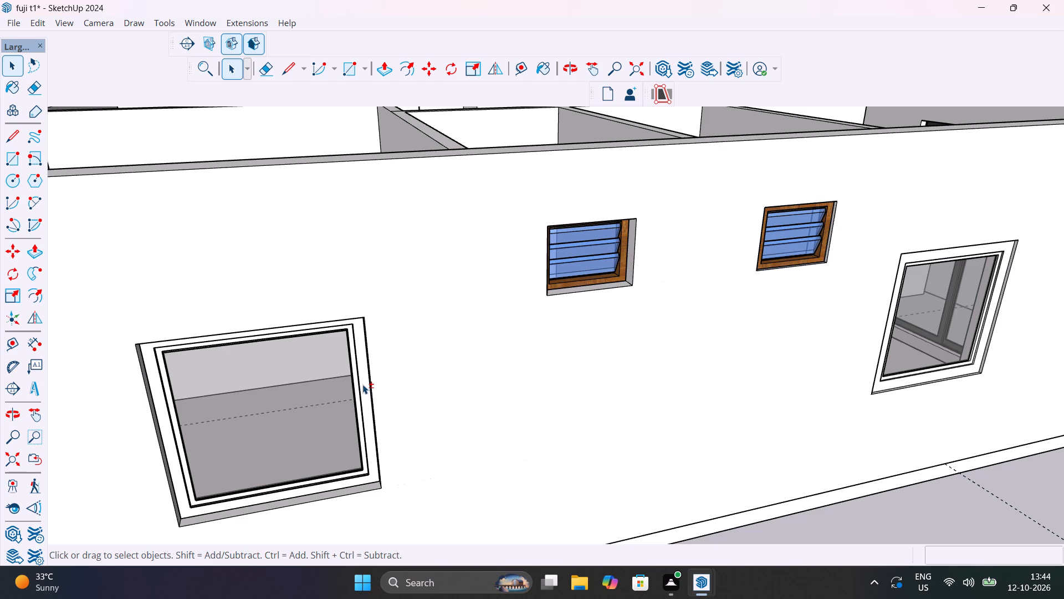
{"action": "left_click", "coordinate": [362, 384], "text": "shift"}
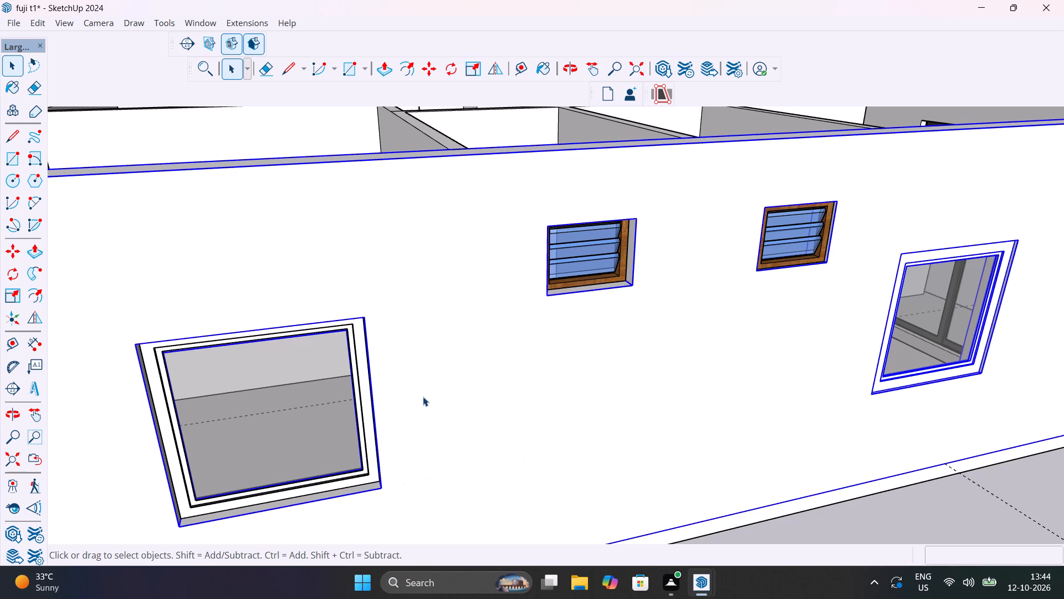
{"action": "right_click", "coordinate": [423, 397]}
{"action": "left_click", "coordinate": [459, 89]}
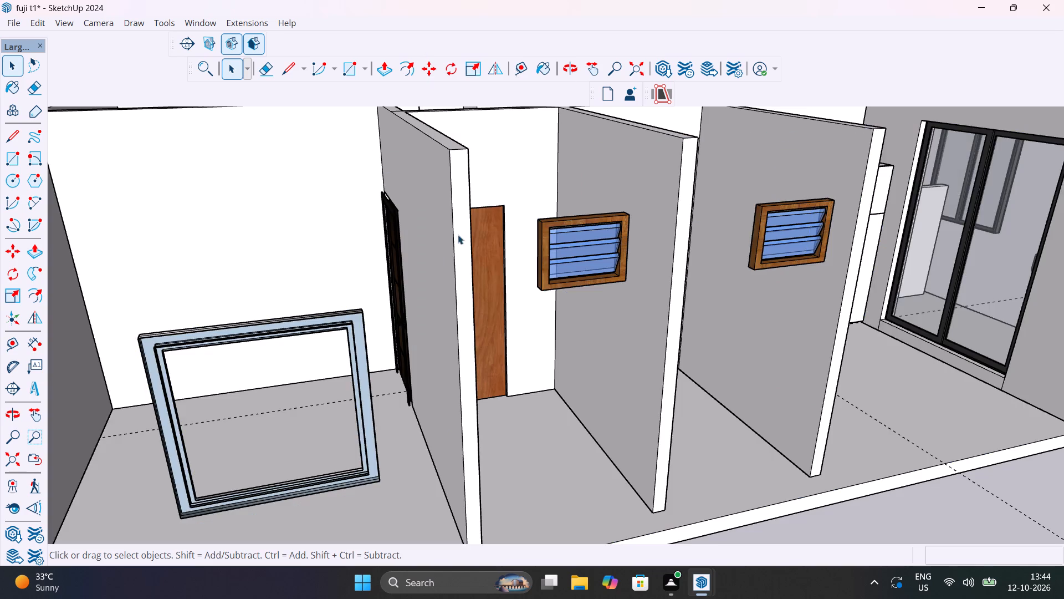
Hide the house's floor slab to expose the underside of the wardrobe.
{"action": "scroll", "coordinate": [458, 235], "scroll_direction": "down", "scroll_amount": 8}
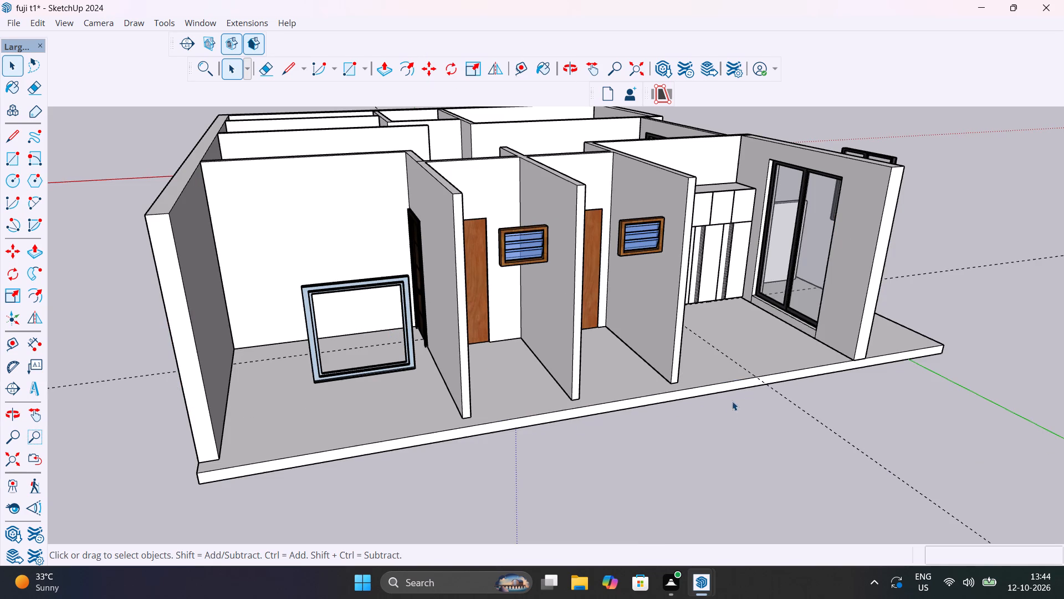
{"action": "middle_click_drag", "start_coordinate": [728, 390], "coordinate": [514, 379]}
{"action": "scroll", "coordinate": [626, 331], "scroll_direction": "up", "scroll_amount": 11}
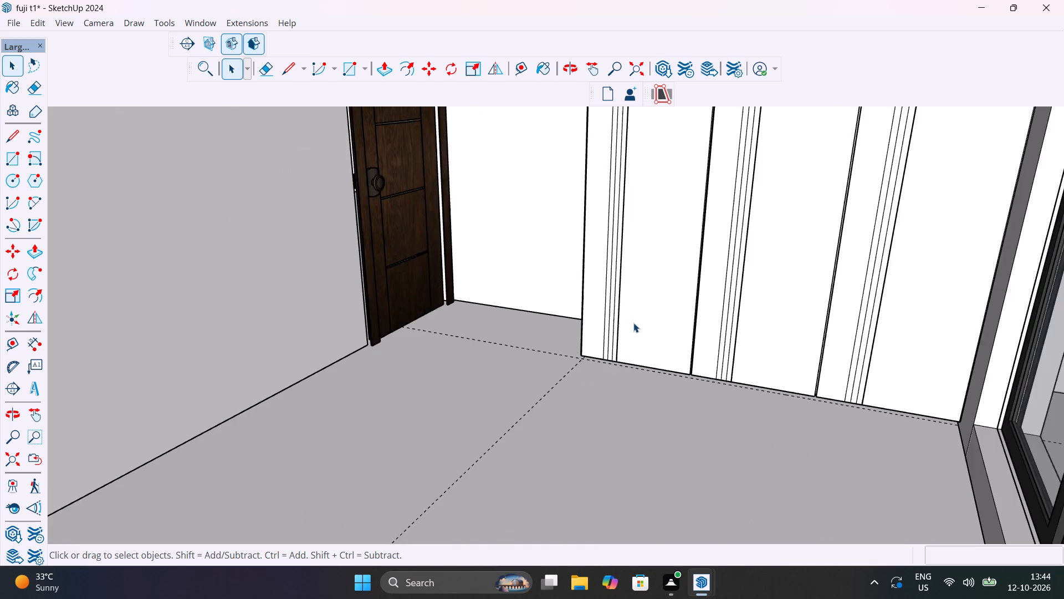
{"action": "scroll", "coordinate": [633, 323], "scroll_direction": "up", "scroll_amount": 6}
{"action": "middle_click_drag", "start_coordinate": [662, 391], "coordinate": [815, 302]}
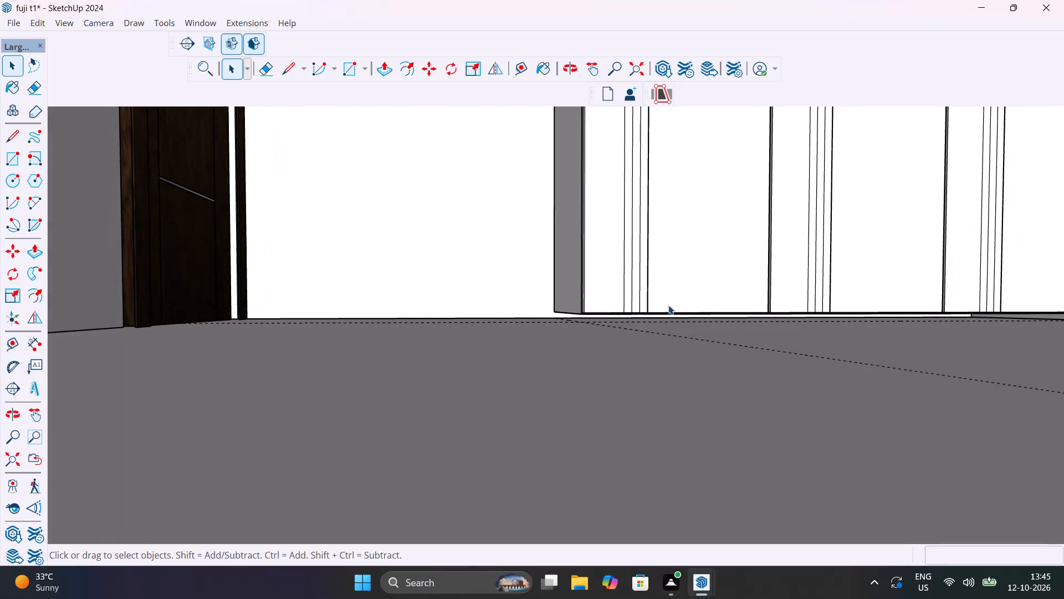
{"action": "scroll", "coordinate": [622, 333], "scroll_direction": "up", "scroll_amount": 7}
{"action": "middle_click_drag", "start_coordinate": [616, 305], "coordinate": [594, 295]}
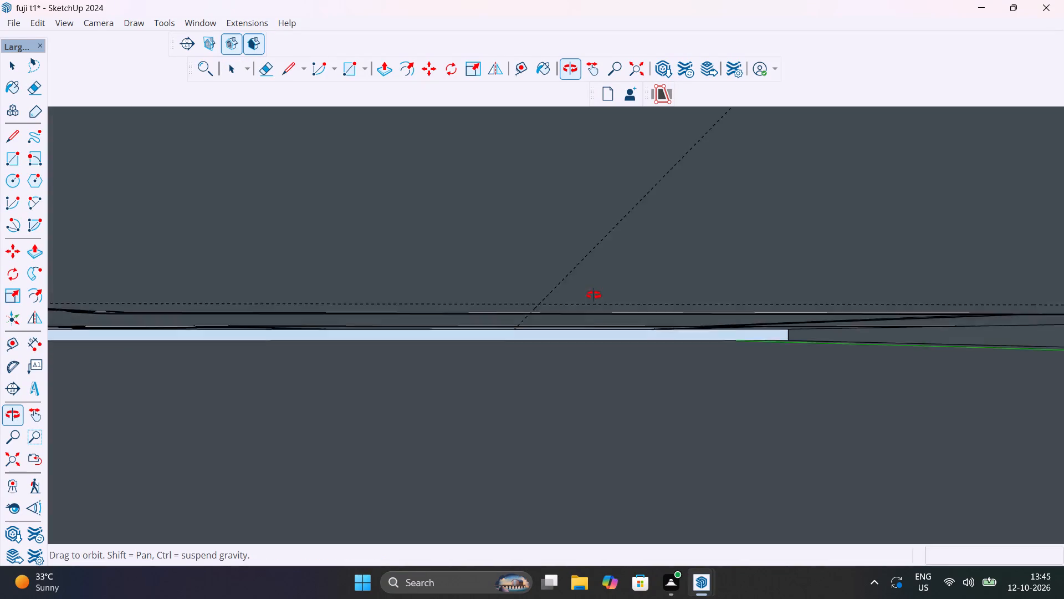
{"action": "middle_click_drag", "start_coordinate": [594, 295], "coordinate": [600, 342]}
{"action": "left_click", "coordinate": [493, 473]}
{"action": "scroll", "coordinate": [499, 467], "scroll_direction": "down", "scroll_amount": 18}
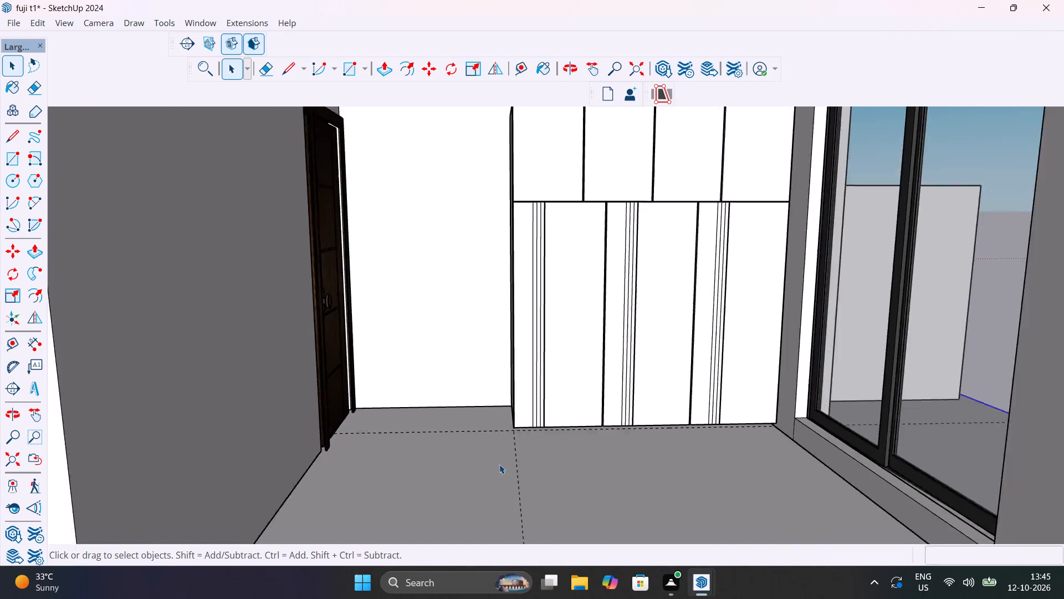
{"action": "scroll", "coordinate": [499, 464], "scroll_direction": "down", "scroll_amount": 13}
{"action": "right_click", "coordinate": [520, 507]}
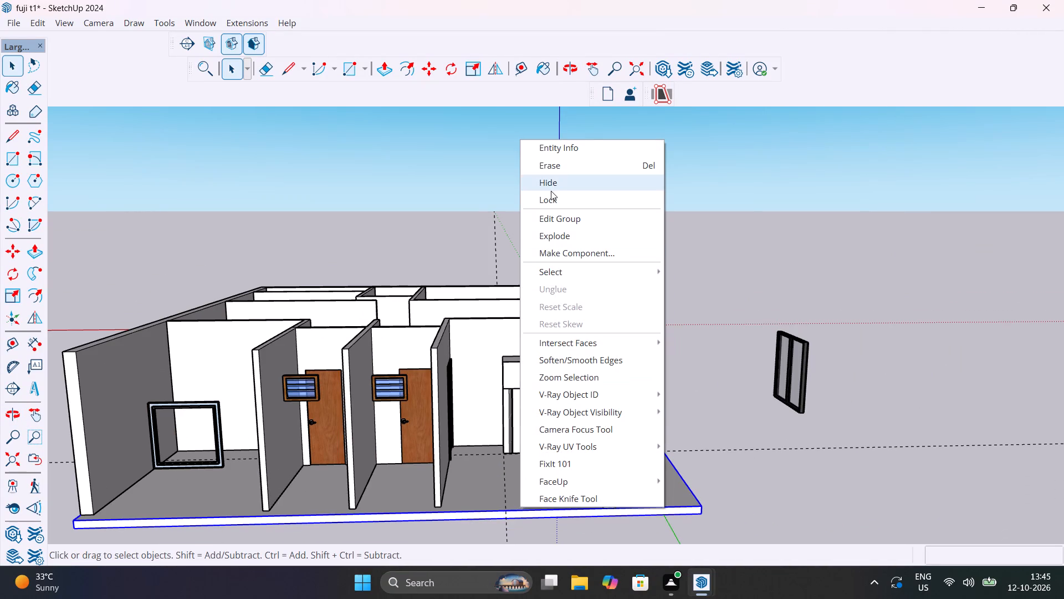
{"action": "left_click", "coordinate": [551, 187]}
Open the wardrobe body group and copy the short bottom edge at its free end 1" inward across the underside.
{"action": "scroll", "coordinate": [518, 456], "scroll_direction": "up", "scroll_amount": 10}
{"action": "middle_click_drag", "start_coordinate": [528, 479], "coordinate": [538, 373]}
{"action": "scroll", "coordinate": [503, 379], "scroll_direction": "up", "scroll_amount": 10}
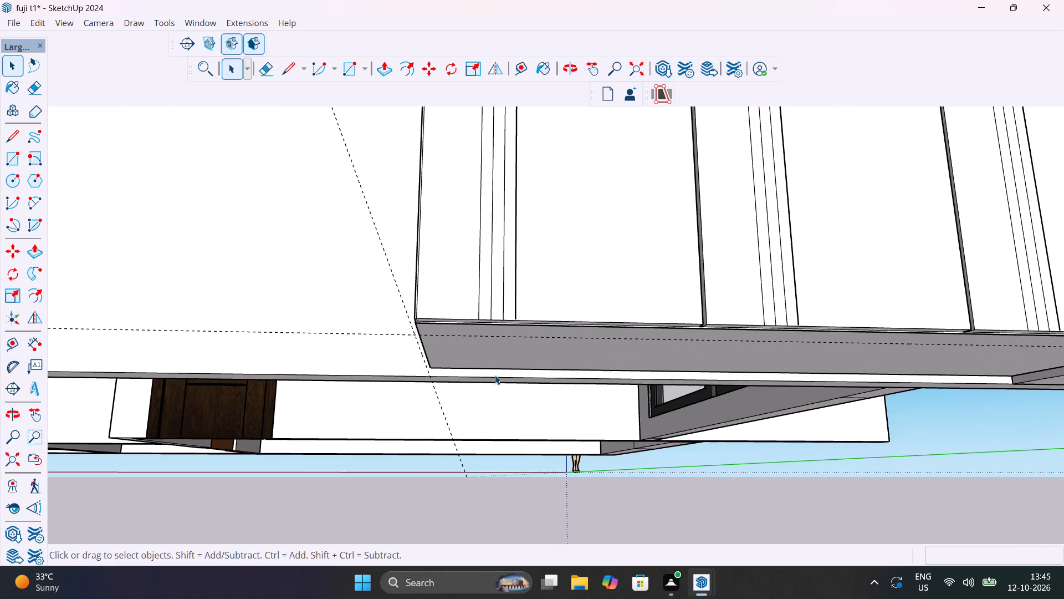
{"action": "scroll", "coordinate": [470, 370], "scroll_direction": "up", "scroll_amount": 5}
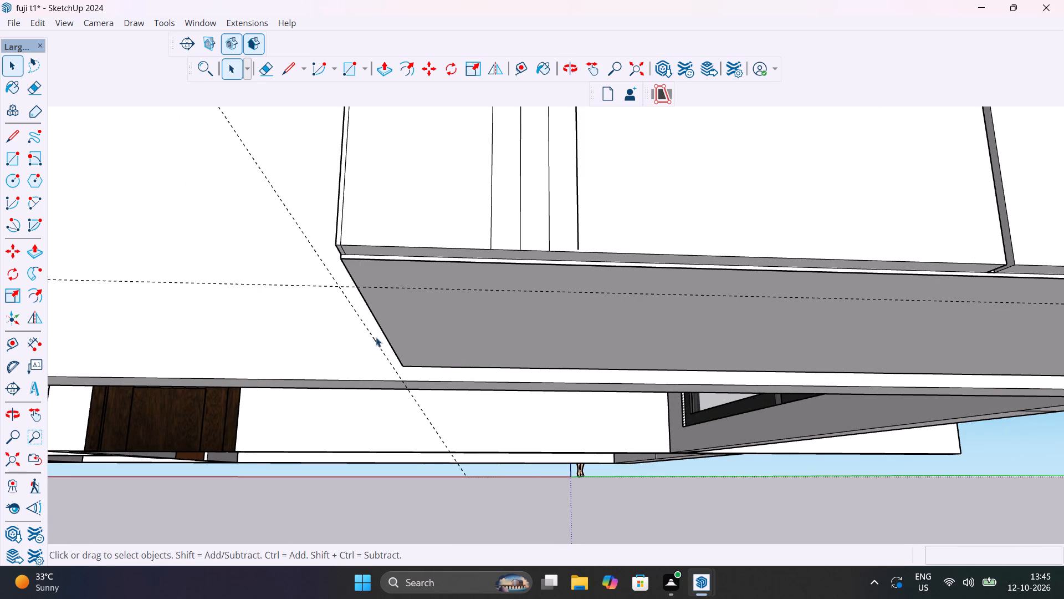
{"action": "scroll", "coordinate": [378, 337], "scroll_direction": "up", "scroll_amount": 5}
{"action": "left_click", "coordinate": [397, 337]}
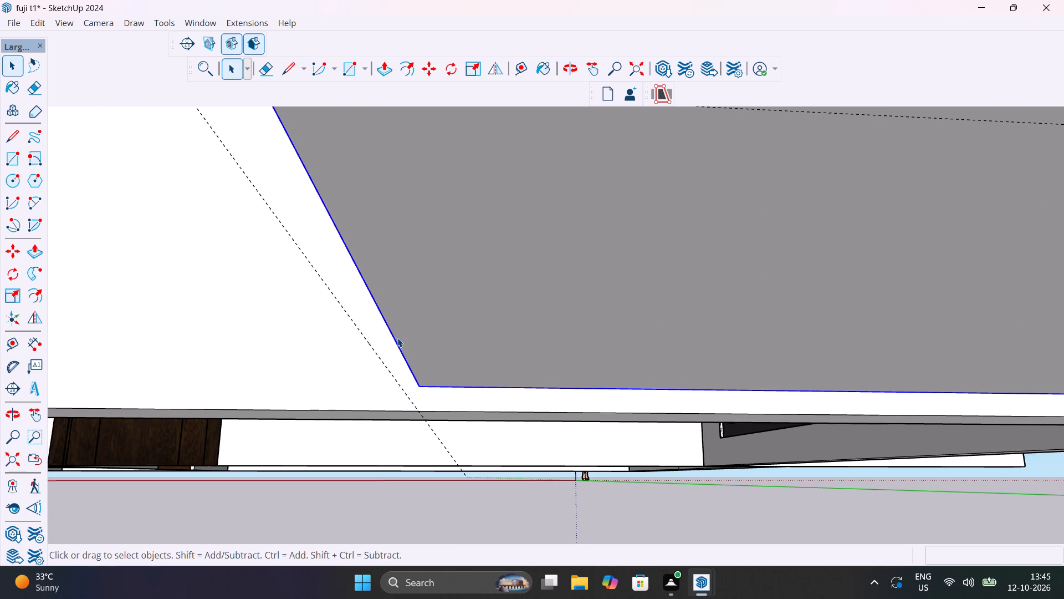
{"action": "double_click", "coordinate": [397, 338]}
{"action": "left_click", "coordinate": [396, 341]}
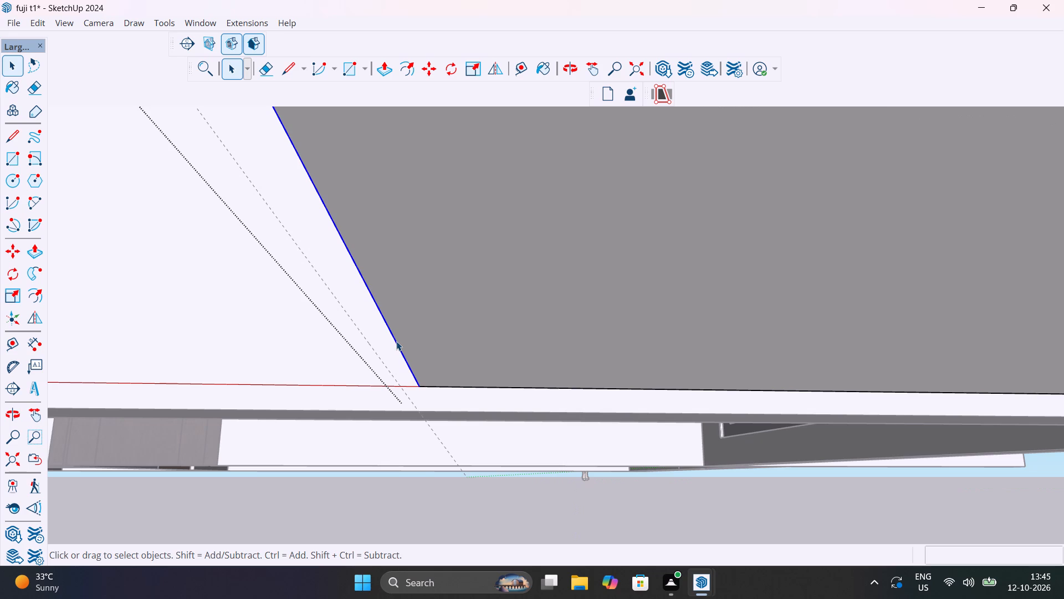
{"action": "scroll", "coordinate": [396, 341], "scroll_direction": "down", "scroll_amount": 7}
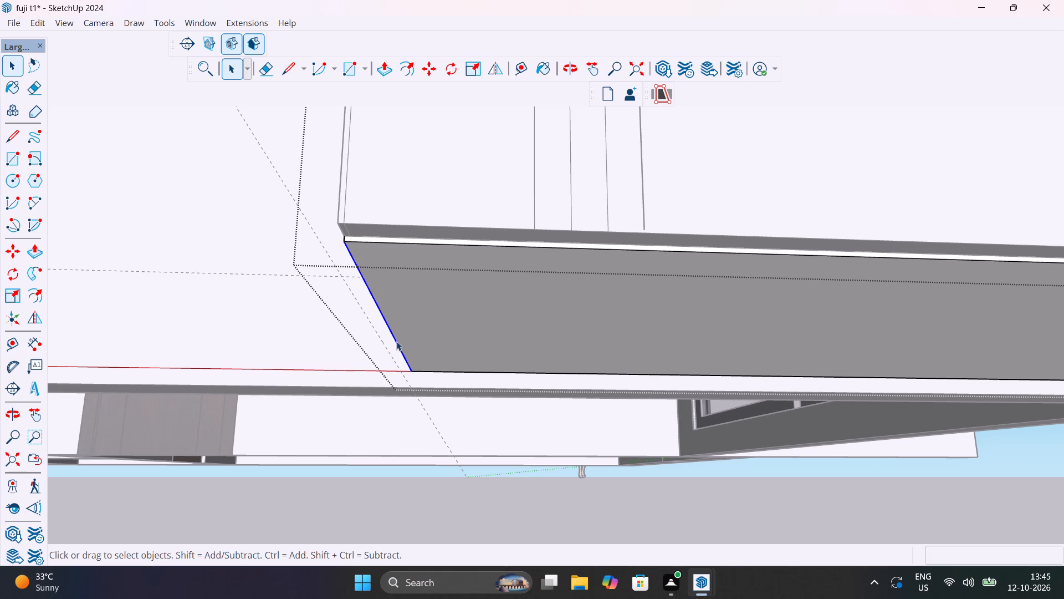
{"action": "key", "text": "m"}
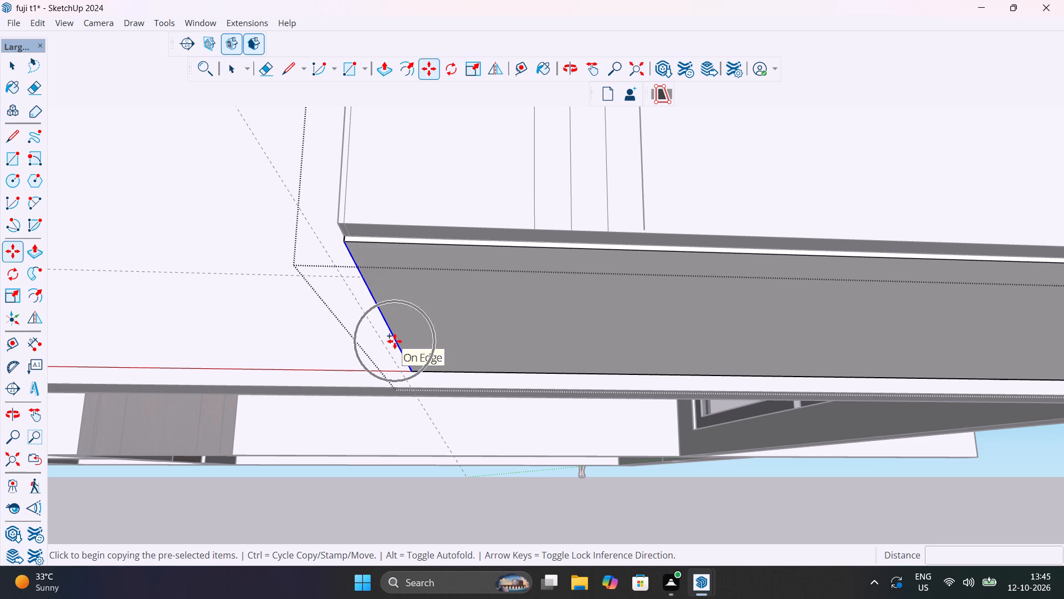
{"action": "left_click", "coordinate": [347, 245]}
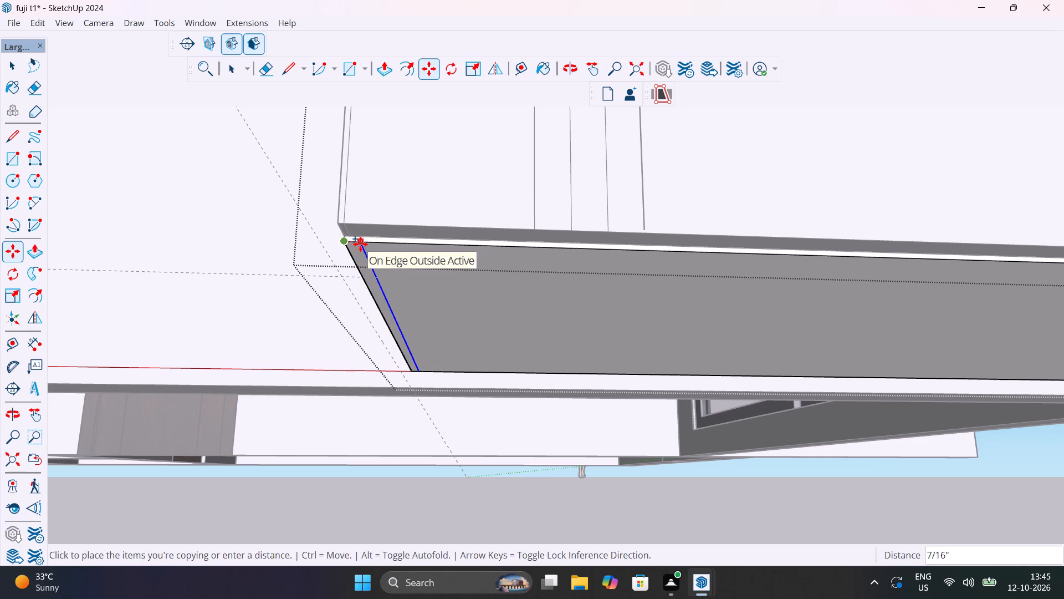
{"action": "type", "text": "1\""}
{"action": "key", "text": "Return"}
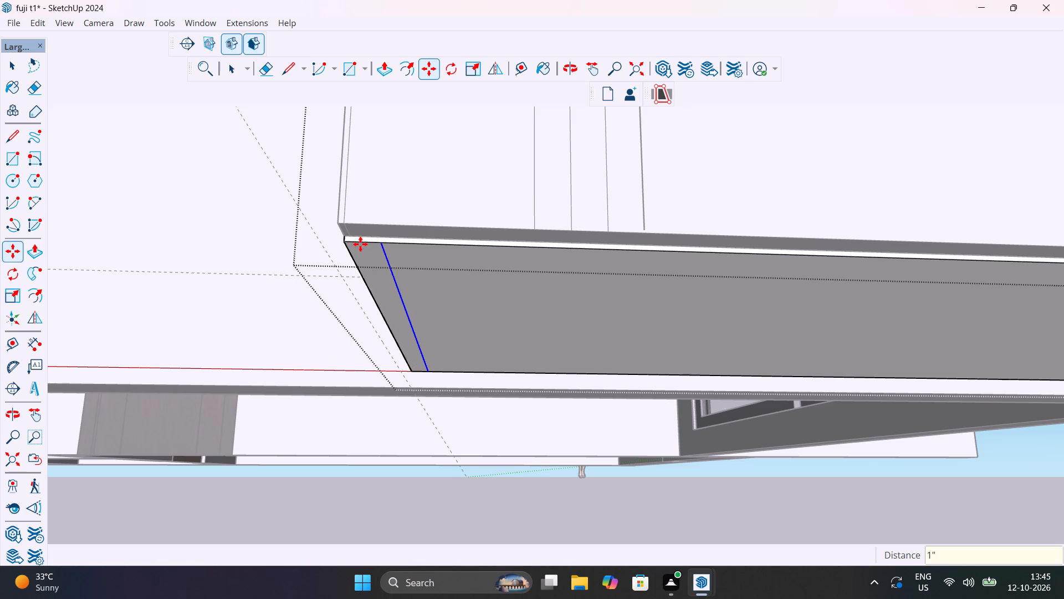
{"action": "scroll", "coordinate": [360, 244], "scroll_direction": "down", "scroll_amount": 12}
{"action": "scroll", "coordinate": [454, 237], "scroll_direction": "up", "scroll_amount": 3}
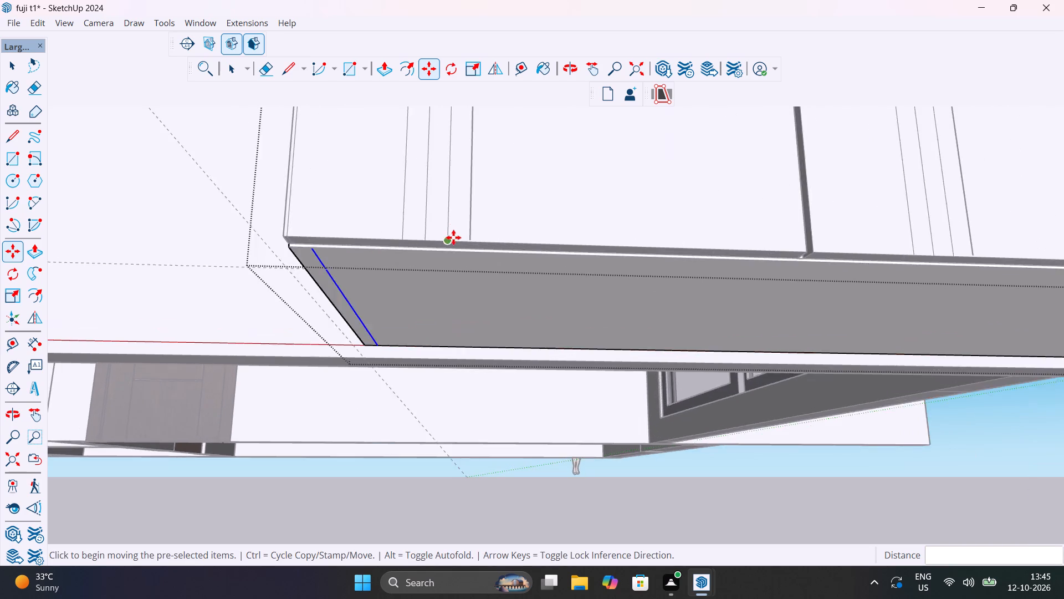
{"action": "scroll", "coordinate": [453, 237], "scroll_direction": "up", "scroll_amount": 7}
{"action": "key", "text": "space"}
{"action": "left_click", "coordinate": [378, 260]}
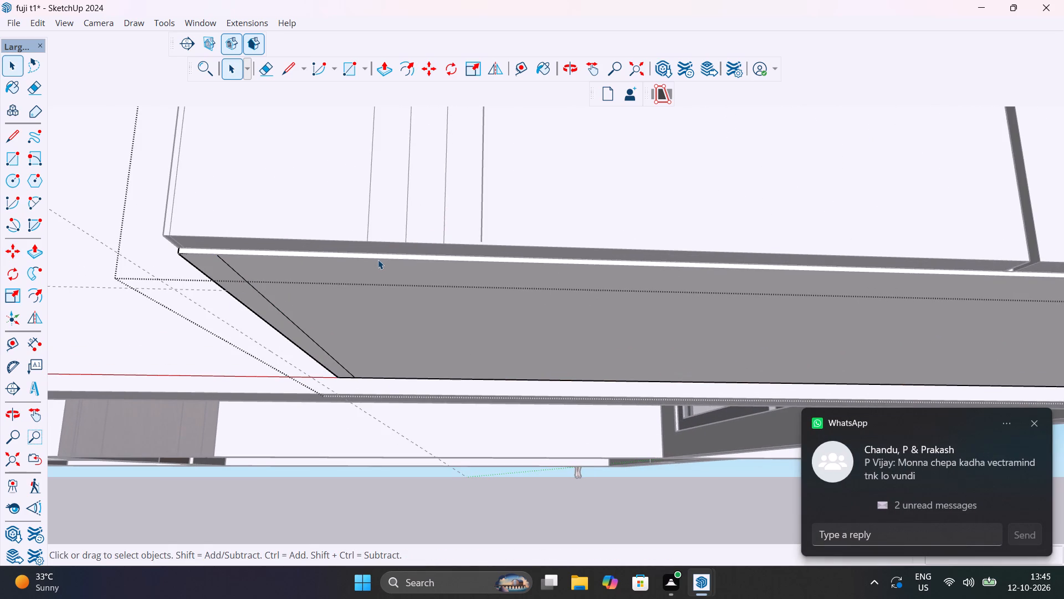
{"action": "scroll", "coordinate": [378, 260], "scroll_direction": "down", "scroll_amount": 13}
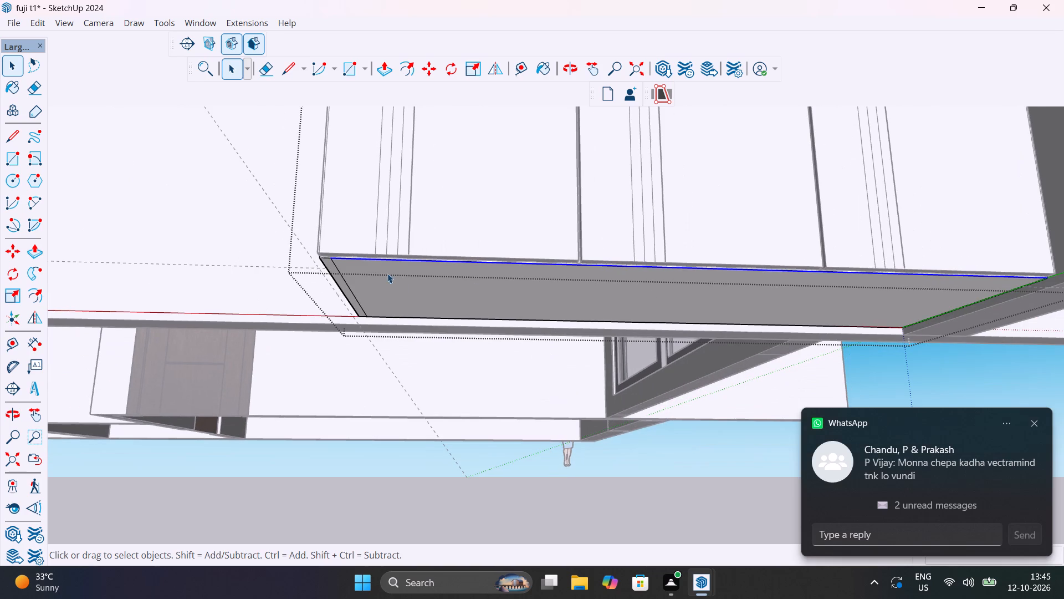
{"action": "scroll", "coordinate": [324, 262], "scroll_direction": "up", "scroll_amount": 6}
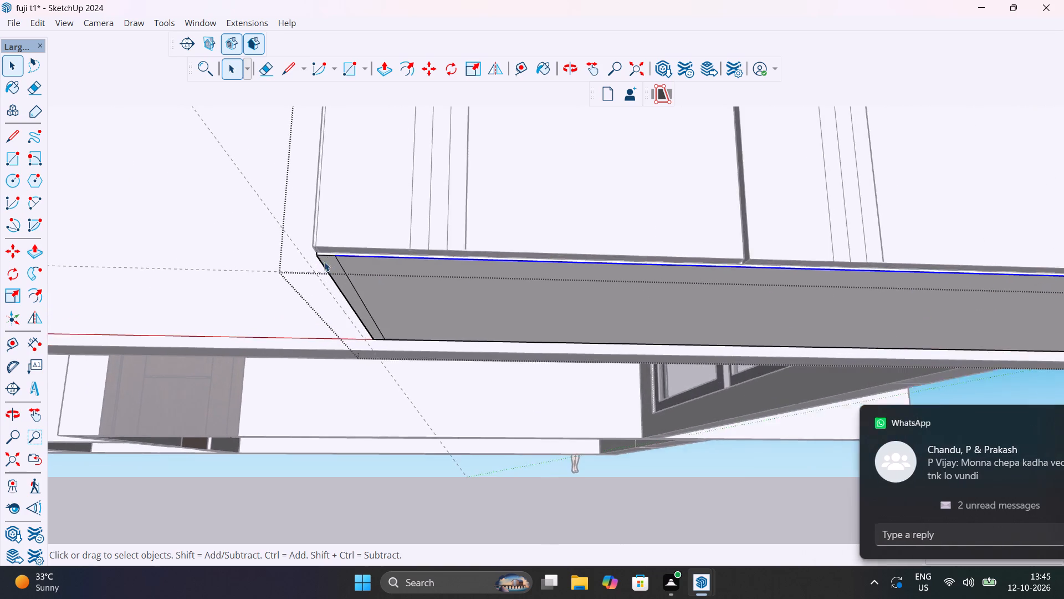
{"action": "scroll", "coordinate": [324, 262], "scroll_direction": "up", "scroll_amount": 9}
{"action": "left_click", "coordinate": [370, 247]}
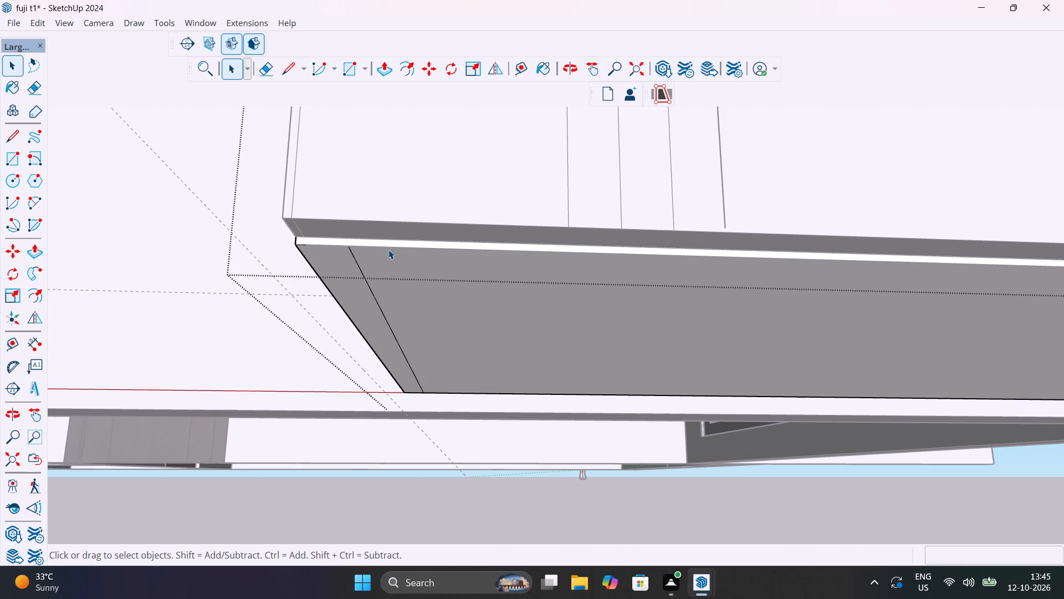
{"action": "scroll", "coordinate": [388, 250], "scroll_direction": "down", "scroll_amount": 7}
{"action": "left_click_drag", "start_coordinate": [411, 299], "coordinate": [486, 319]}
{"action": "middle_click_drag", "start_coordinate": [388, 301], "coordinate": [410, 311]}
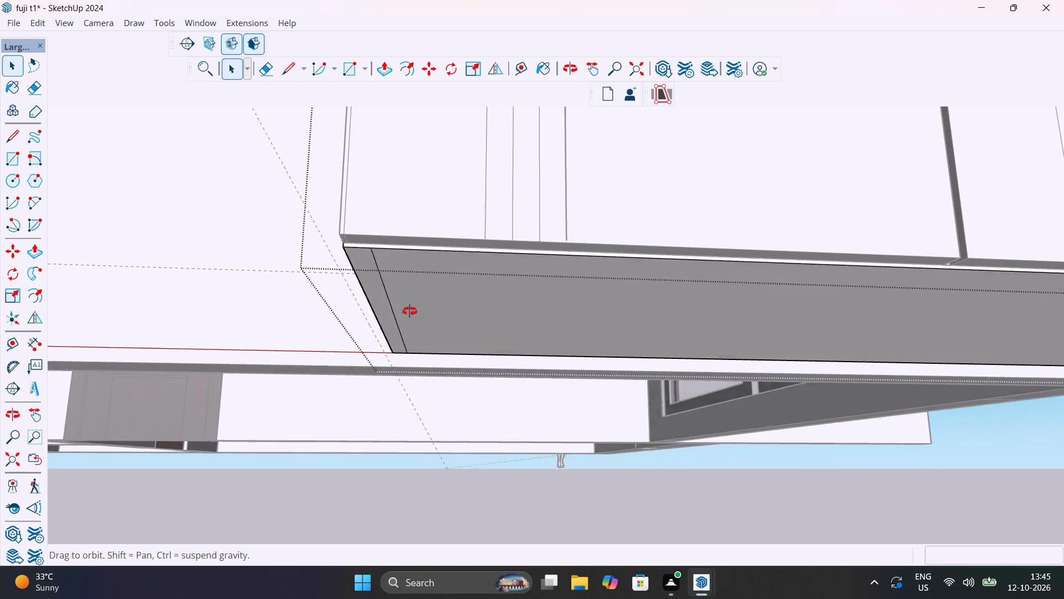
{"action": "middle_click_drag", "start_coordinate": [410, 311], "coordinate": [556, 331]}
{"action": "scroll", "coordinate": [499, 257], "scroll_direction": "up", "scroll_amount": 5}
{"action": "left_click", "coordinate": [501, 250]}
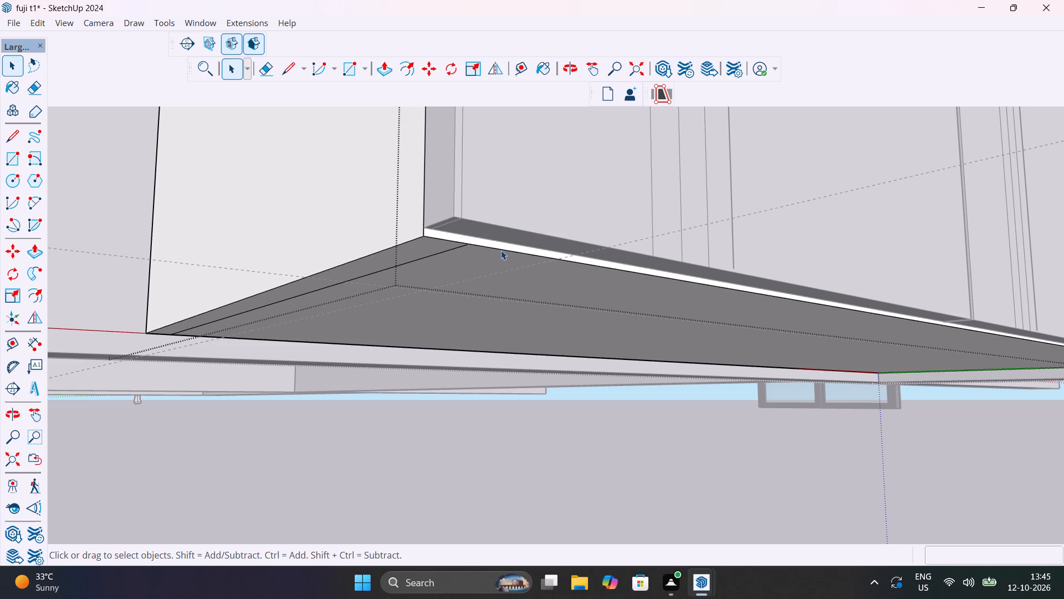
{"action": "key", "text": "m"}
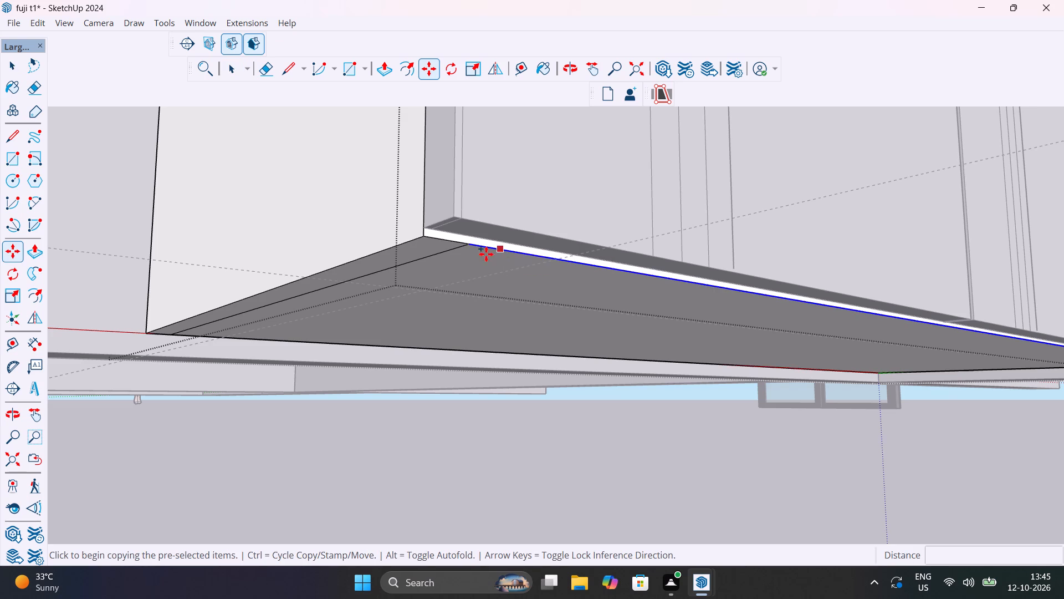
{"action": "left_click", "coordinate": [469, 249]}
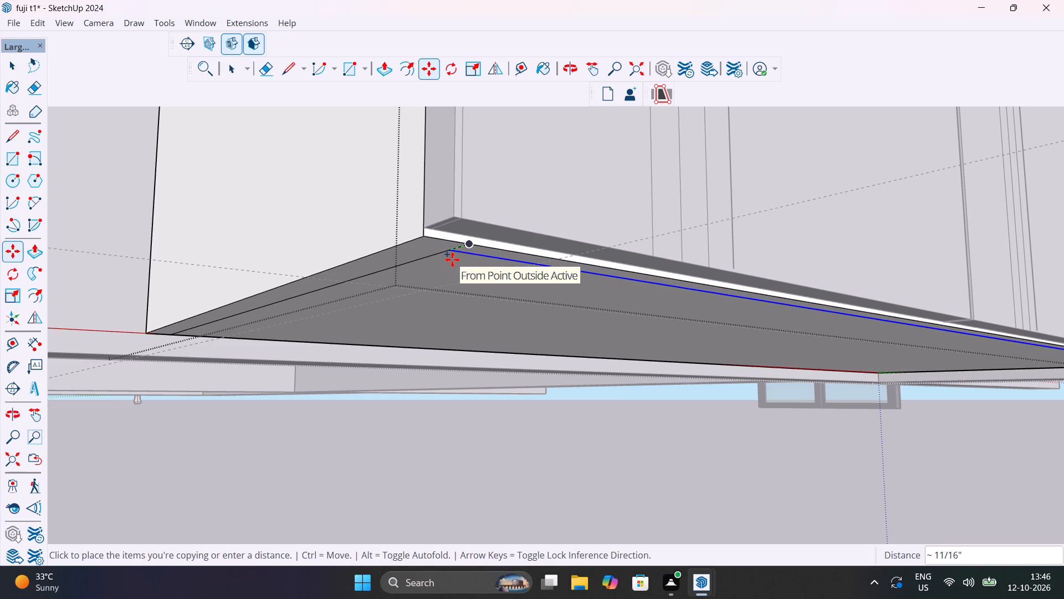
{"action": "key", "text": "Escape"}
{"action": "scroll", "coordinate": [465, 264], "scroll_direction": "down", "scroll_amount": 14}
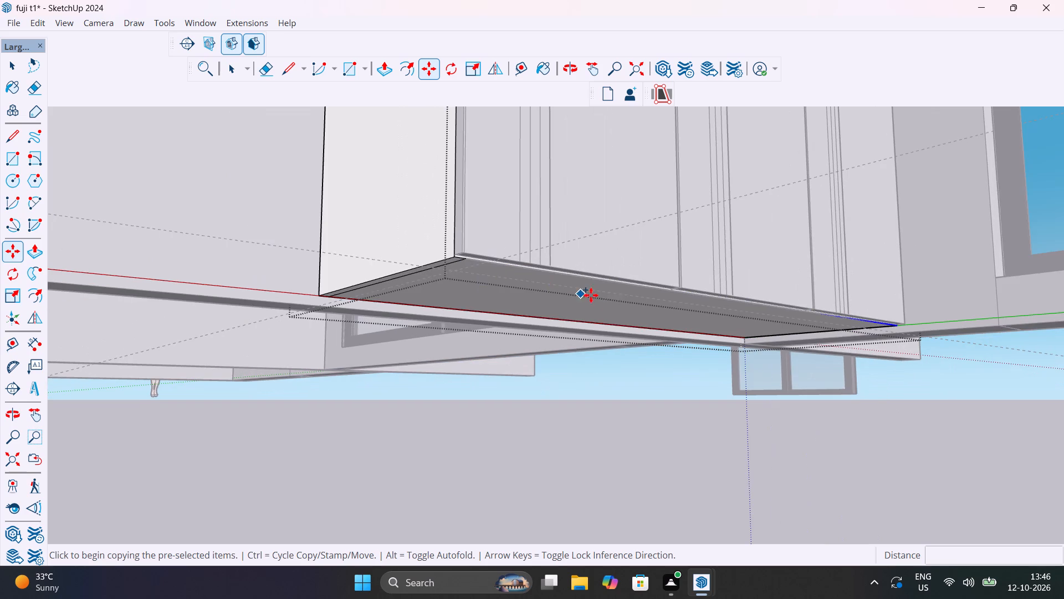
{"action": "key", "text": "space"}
Copy the short bottom edge at the wardrobe's window-wall end 1" inward across the underside.
{"action": "scroll", "coordinate": [657, 311], "scroll_direction": "down", "scroll_amount": 3}
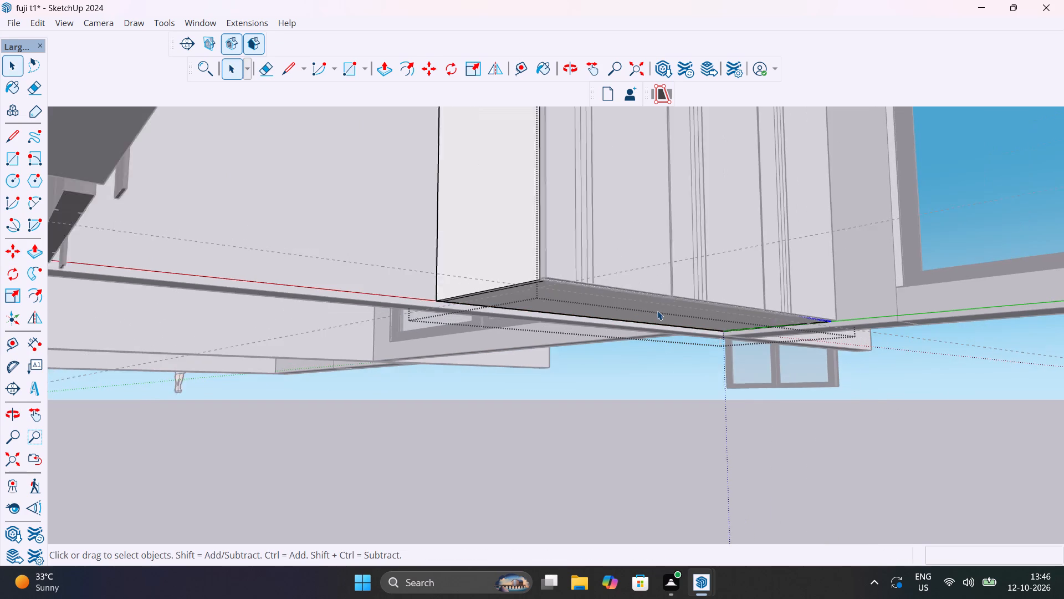
{"action": "scroll", "coordinate": [657, 311], "scroll_direction": "down", "scroll_amount": 2}
{"action": "middle_click_drag", "start_coordinate": [677, 287], "coordinate": [553, 270]}
{"action": "scroll", "coordinate": [856, 323], "scroll_direction": "up", "scroll_amount": 3}
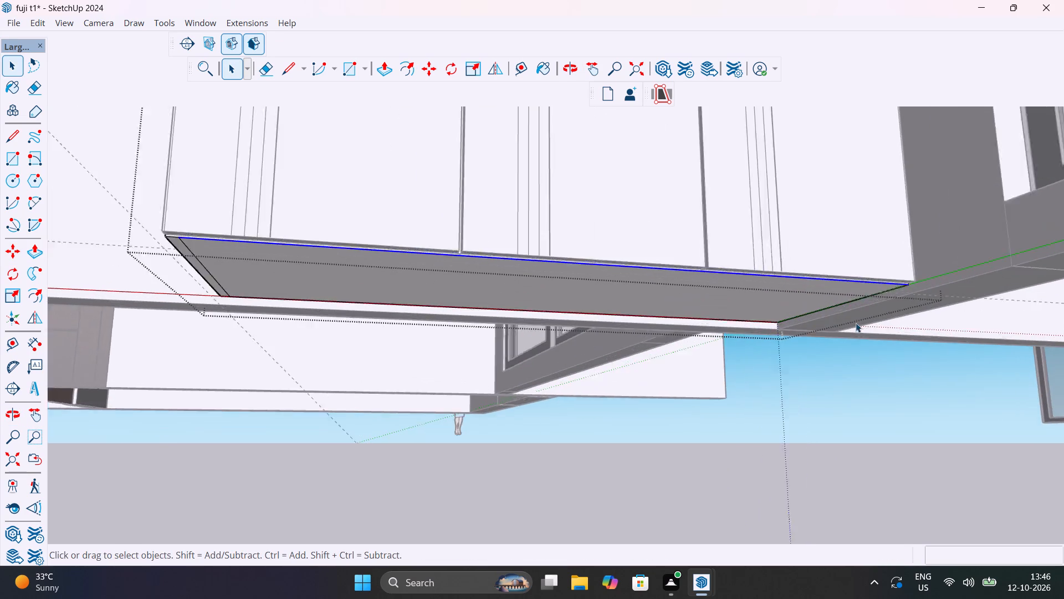
{"action": "scroll", "coordinate": [856, 323], "scroll_direction": "up", "scroll_amount": 7}
{"action": "middle_click_drag", "start_coordinate": [864, 275], "coordinate": [796, 235]}
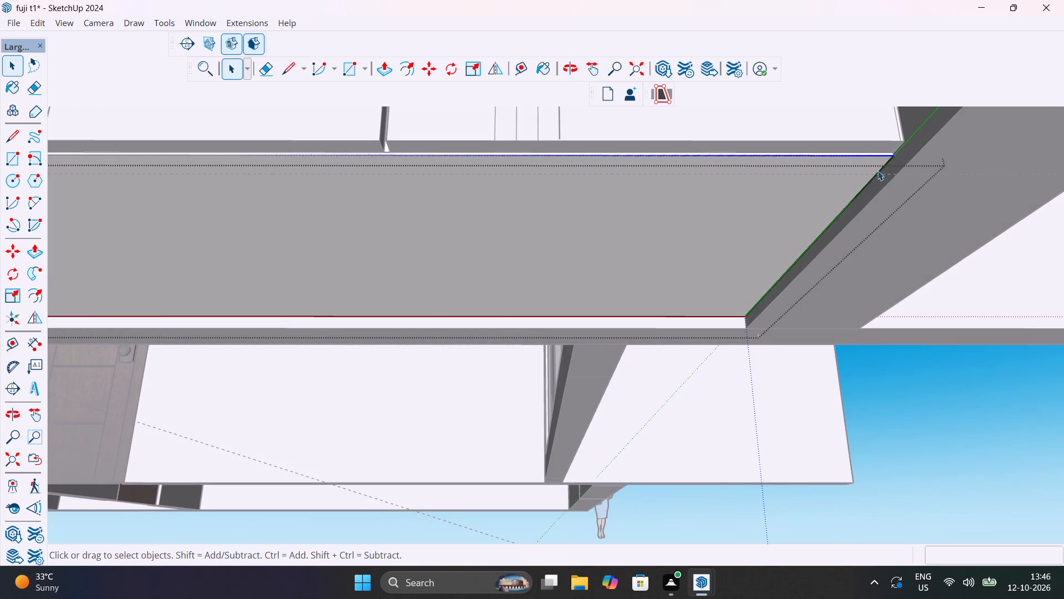
{"action": "scroll", "coordinate": [887, 160], "scroll_direction": "up", "scroll_amount": 11}
{"action": "left_click", "coordinate": [895, 158]}
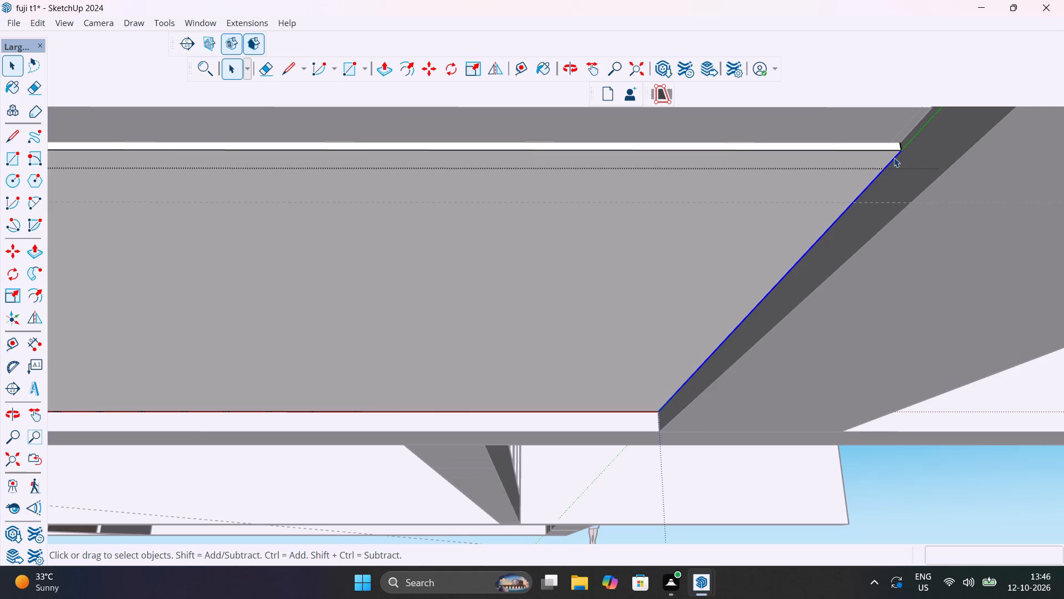
{"action": "key", "text": "m"}
{"action": "left_click", "coordinate": [899, 151]}
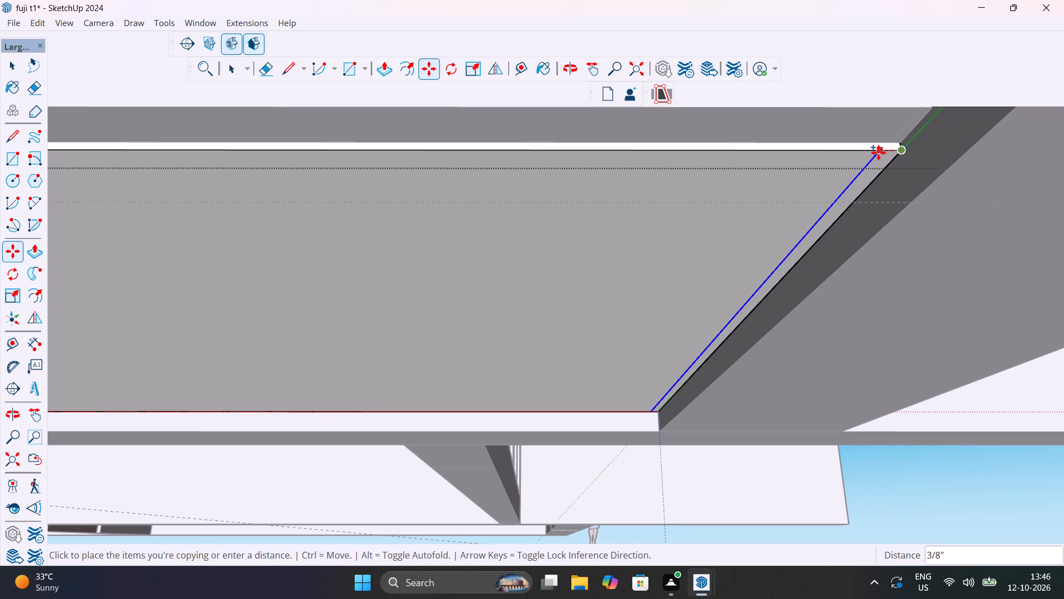
{"action": "type", "text": "1\""}
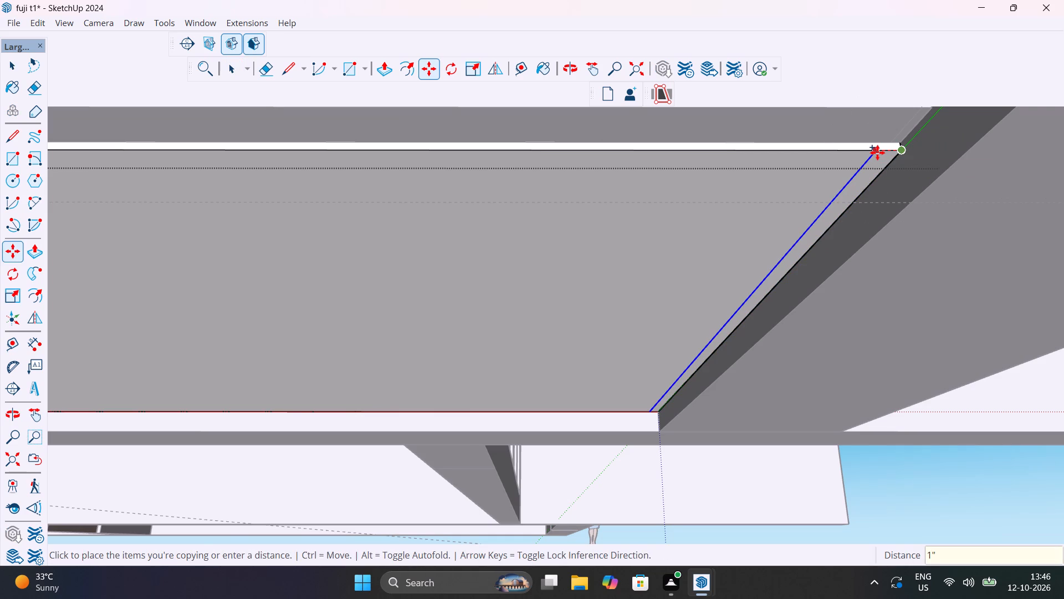
{"action": "key", "text": "Return"}
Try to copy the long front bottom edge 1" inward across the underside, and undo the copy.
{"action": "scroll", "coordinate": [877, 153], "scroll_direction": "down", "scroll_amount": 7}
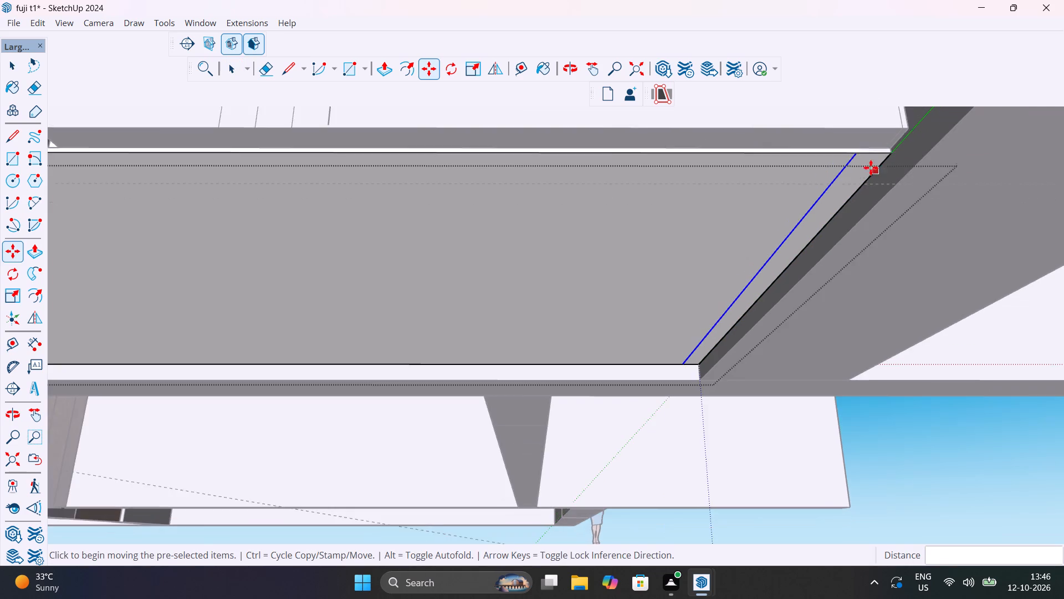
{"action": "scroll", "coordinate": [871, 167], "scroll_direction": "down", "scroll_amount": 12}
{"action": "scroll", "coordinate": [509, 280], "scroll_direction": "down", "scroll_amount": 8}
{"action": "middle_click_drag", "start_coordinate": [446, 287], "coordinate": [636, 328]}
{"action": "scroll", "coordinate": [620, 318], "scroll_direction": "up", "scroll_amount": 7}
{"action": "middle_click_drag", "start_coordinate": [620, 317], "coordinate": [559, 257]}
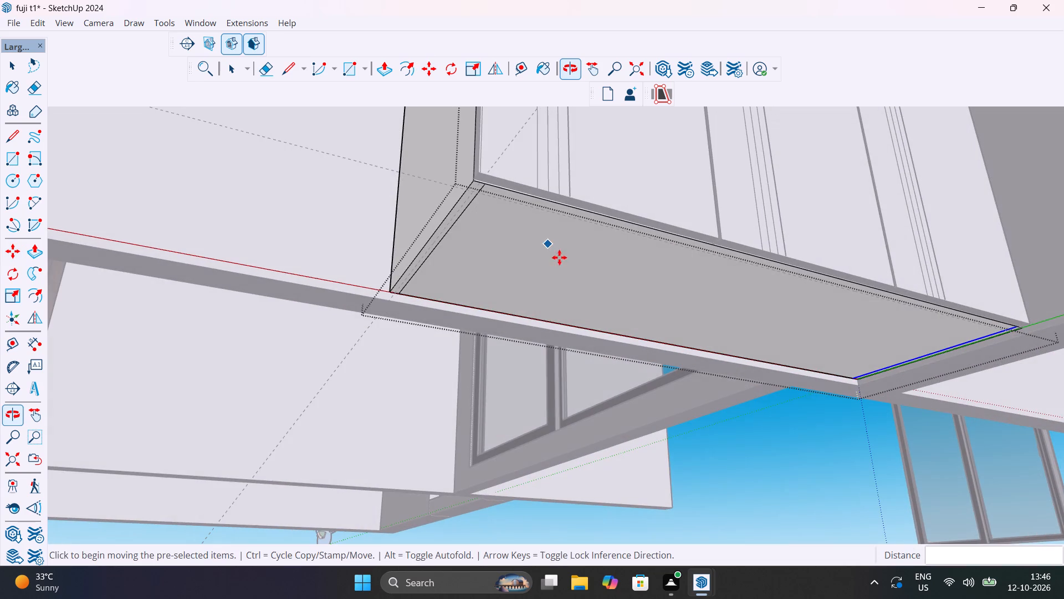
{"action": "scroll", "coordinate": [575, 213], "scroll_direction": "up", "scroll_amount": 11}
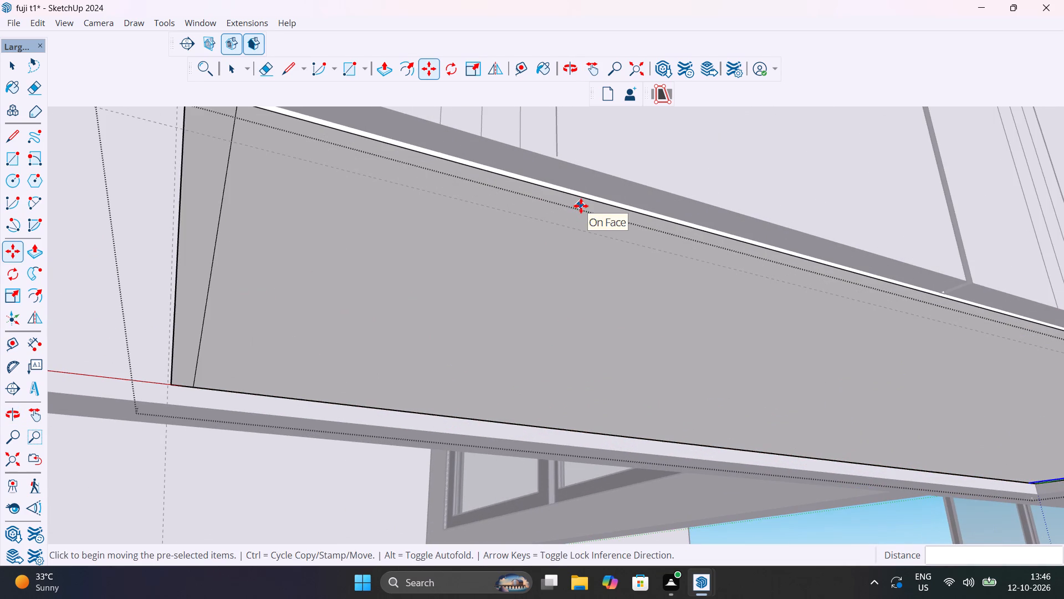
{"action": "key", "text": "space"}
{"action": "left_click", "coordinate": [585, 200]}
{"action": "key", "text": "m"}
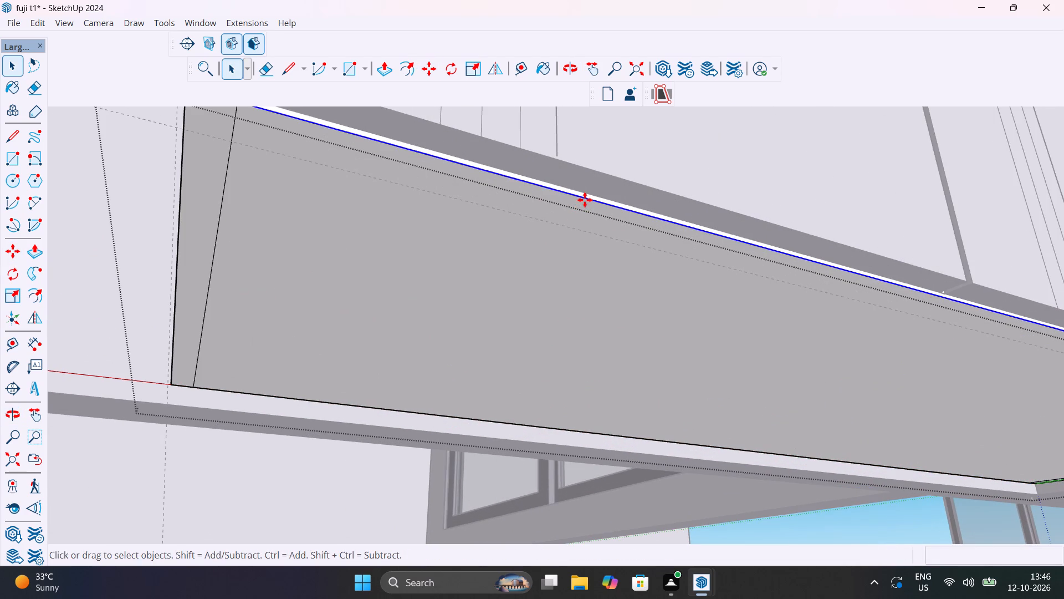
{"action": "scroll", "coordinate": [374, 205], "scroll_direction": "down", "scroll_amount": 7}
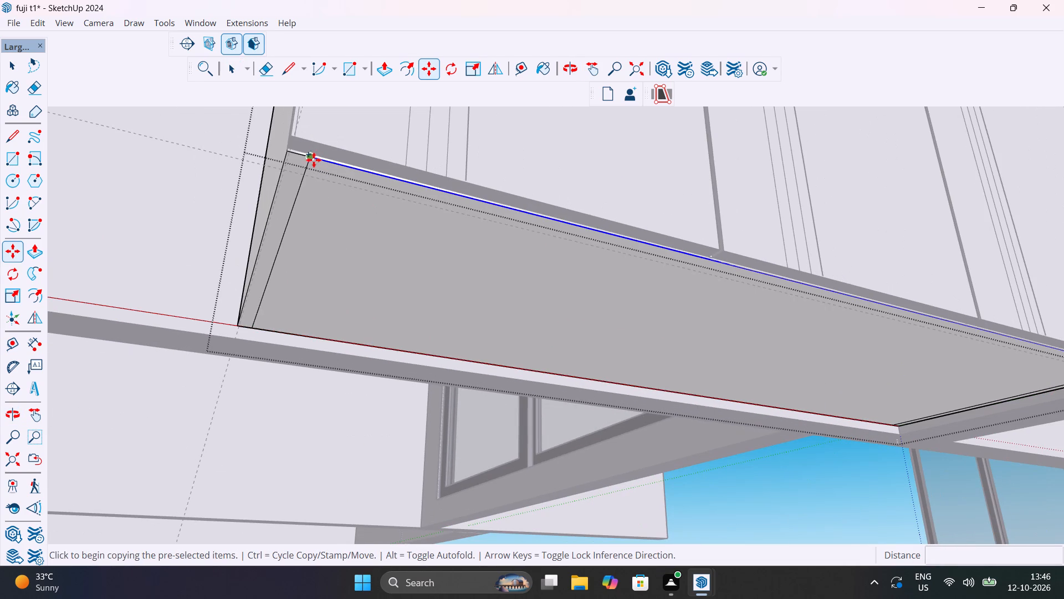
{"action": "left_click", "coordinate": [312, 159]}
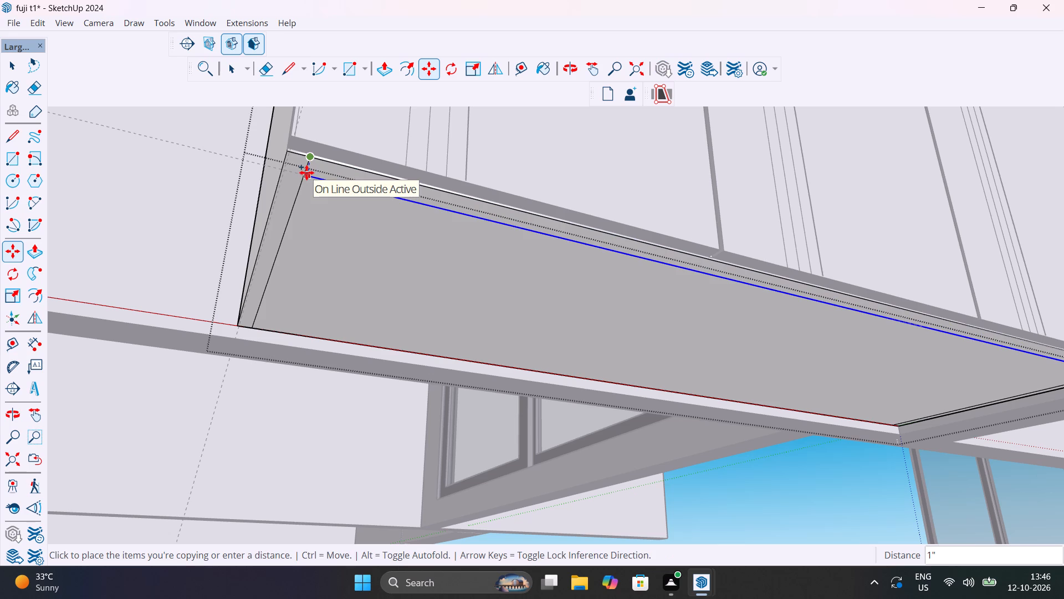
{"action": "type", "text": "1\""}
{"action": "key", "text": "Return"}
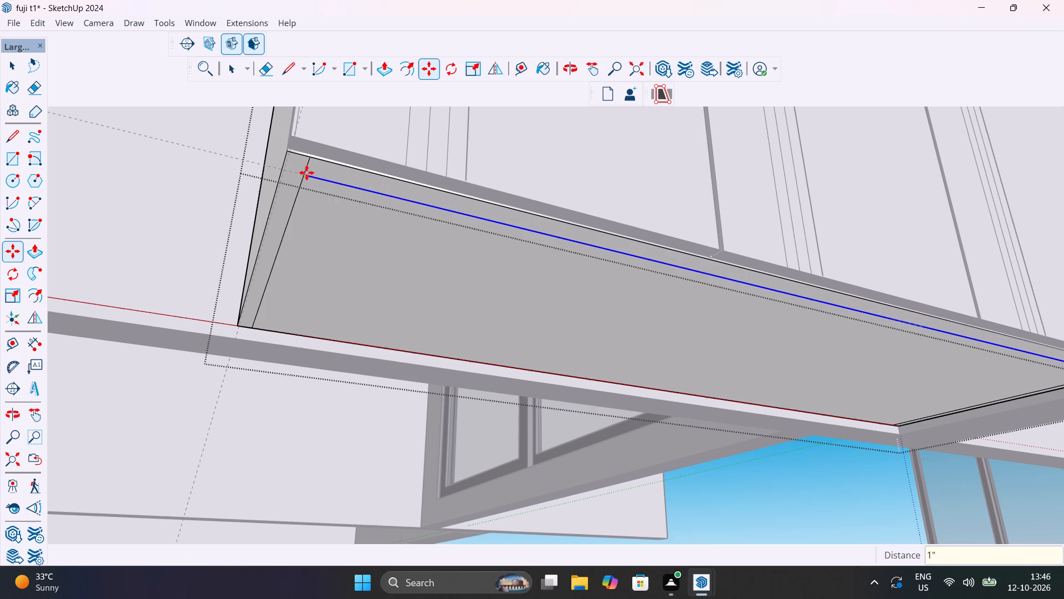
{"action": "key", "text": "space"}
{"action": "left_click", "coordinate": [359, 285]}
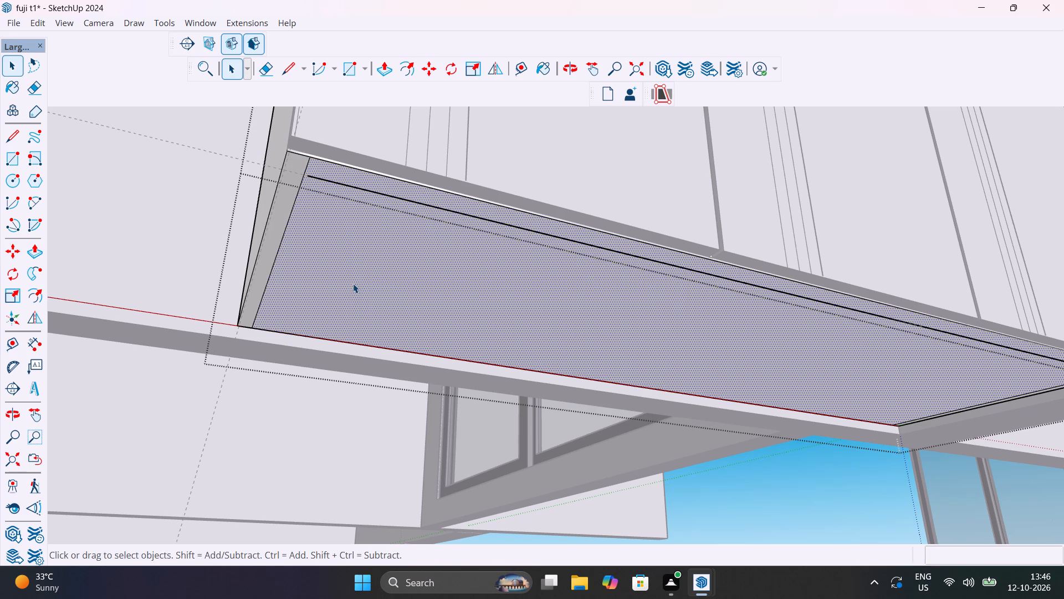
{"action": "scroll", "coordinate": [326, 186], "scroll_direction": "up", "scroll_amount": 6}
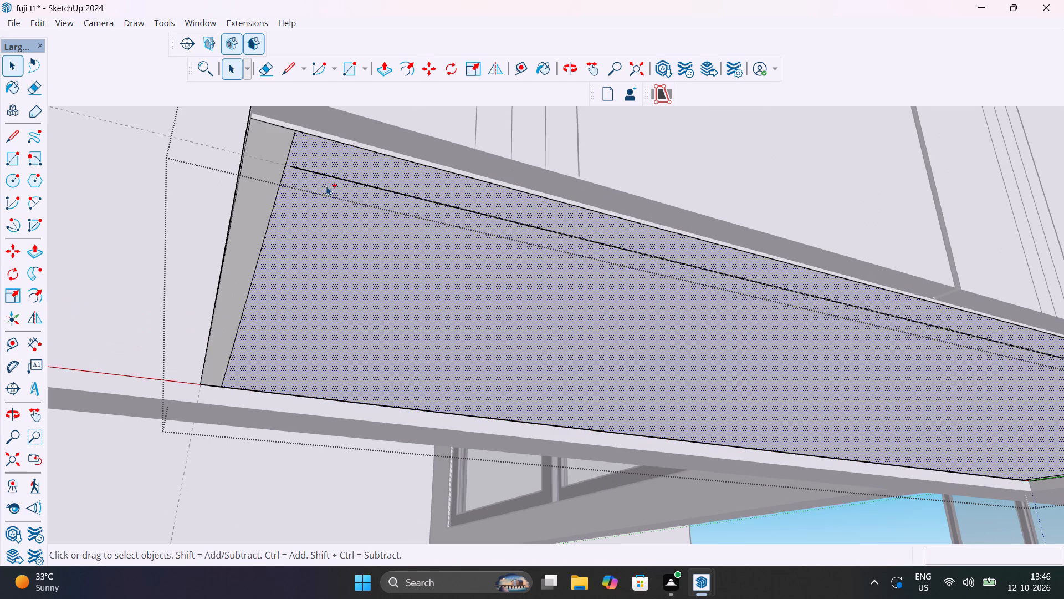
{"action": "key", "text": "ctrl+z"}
Copy the long front bottom edge between the two end strips 1" inward across the wardrobe's underside.
{"action": "left_click", "coordinate": [308, 135]}
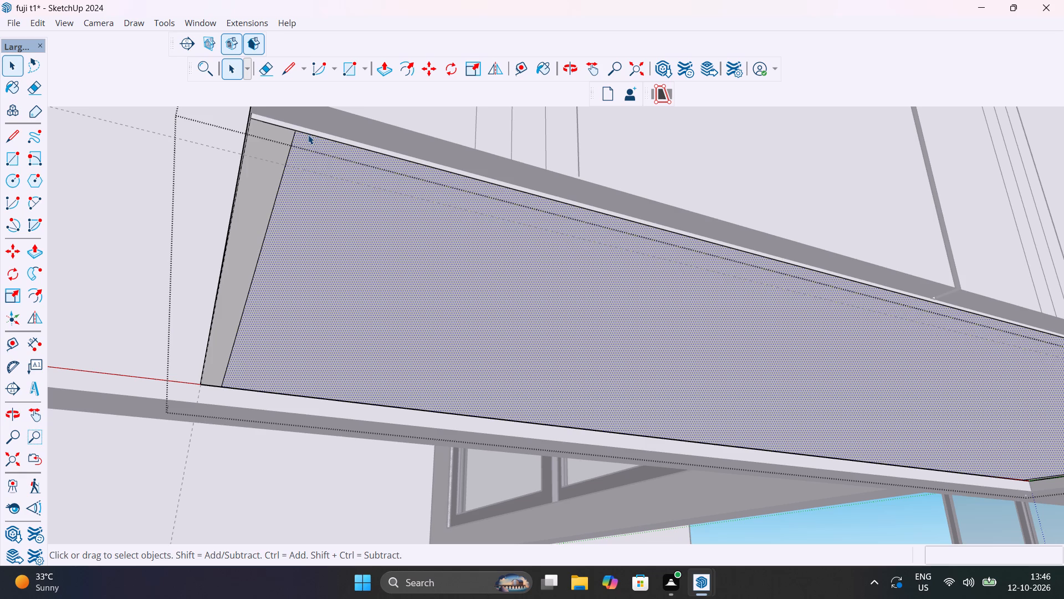
{"action": "key", "text": "m"}
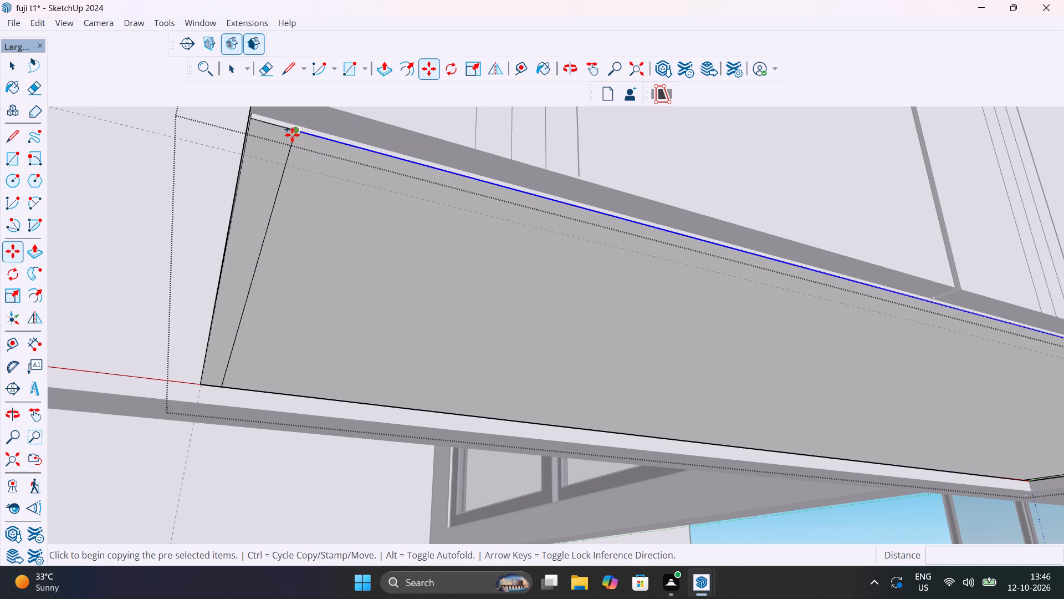
{"action": "left_click", "coordinate": [295, 133]}
{"action": "type", "text": "1\""}
{"action": "key", "text": "Return"}
{"action": "key", "text": "space"}
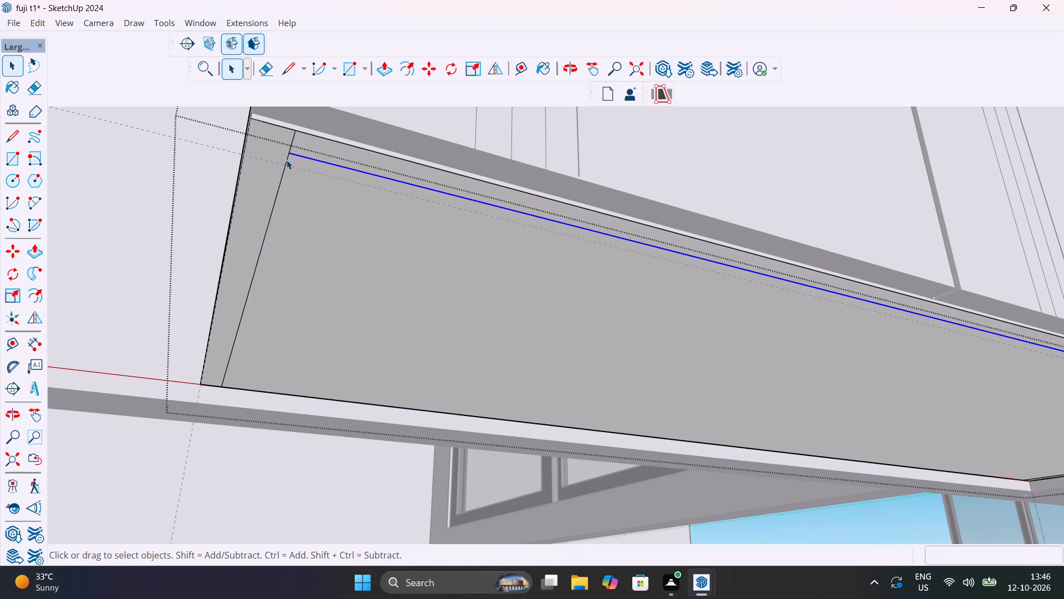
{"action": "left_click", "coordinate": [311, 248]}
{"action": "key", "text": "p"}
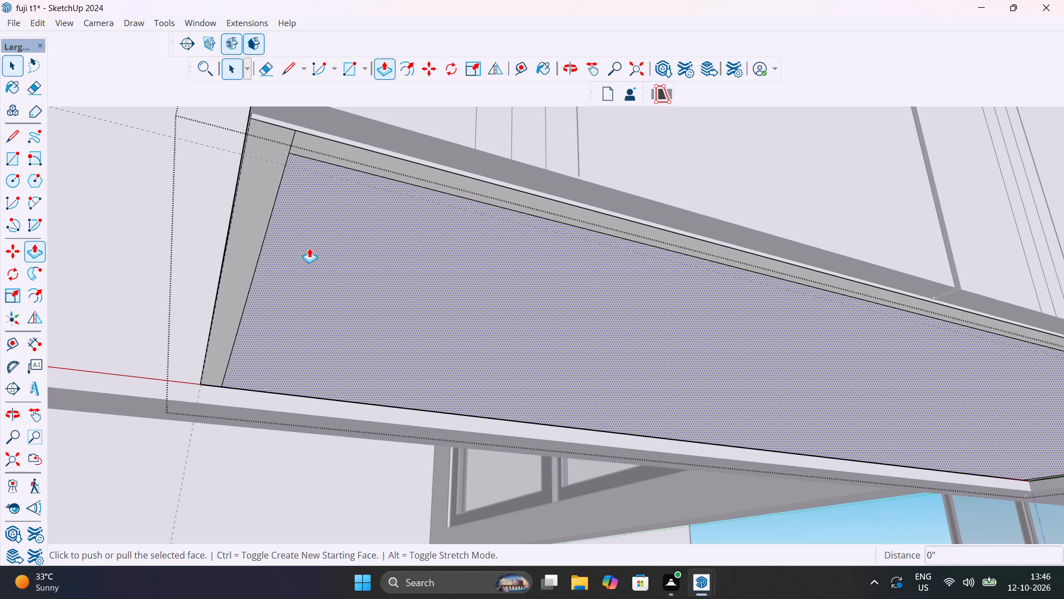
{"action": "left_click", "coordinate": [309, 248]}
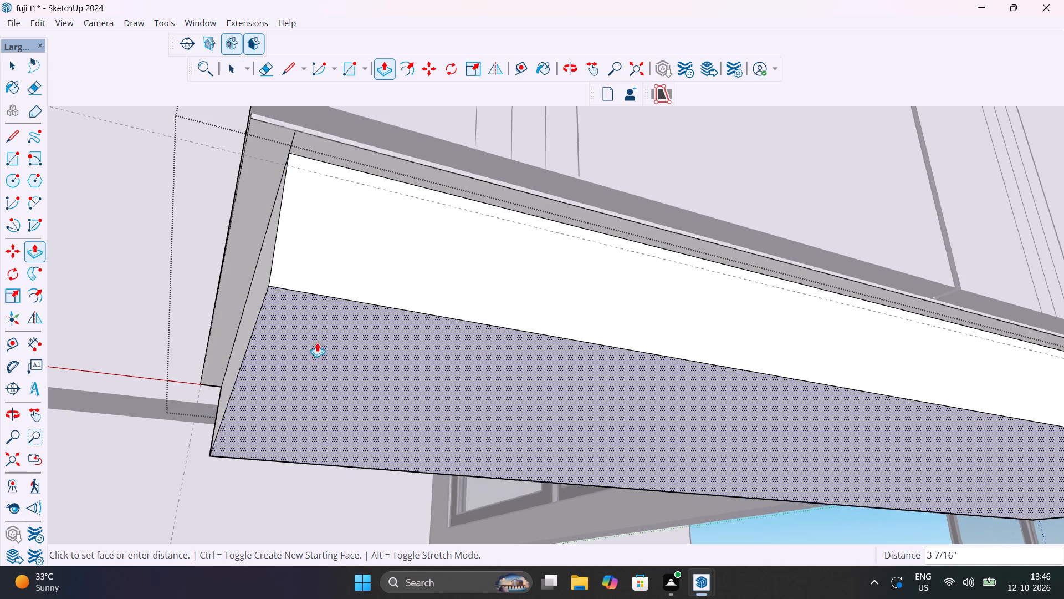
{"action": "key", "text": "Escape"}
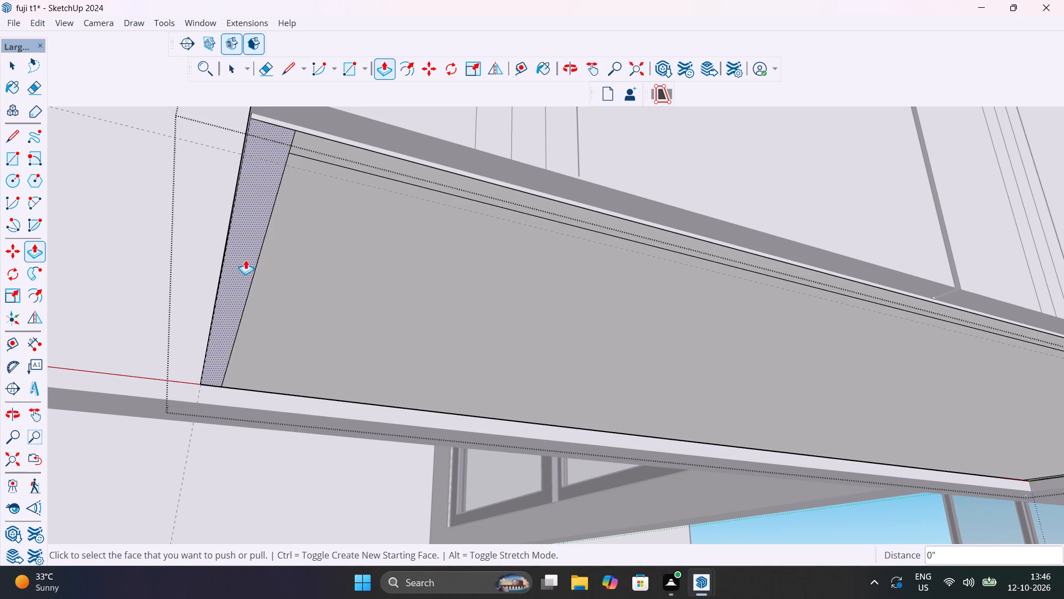
Push/Pull the narrow strips at both ends of the wardrobe's underside 1" downward as supports.
{"action": "left_click", "coordinate": [245, 257]}
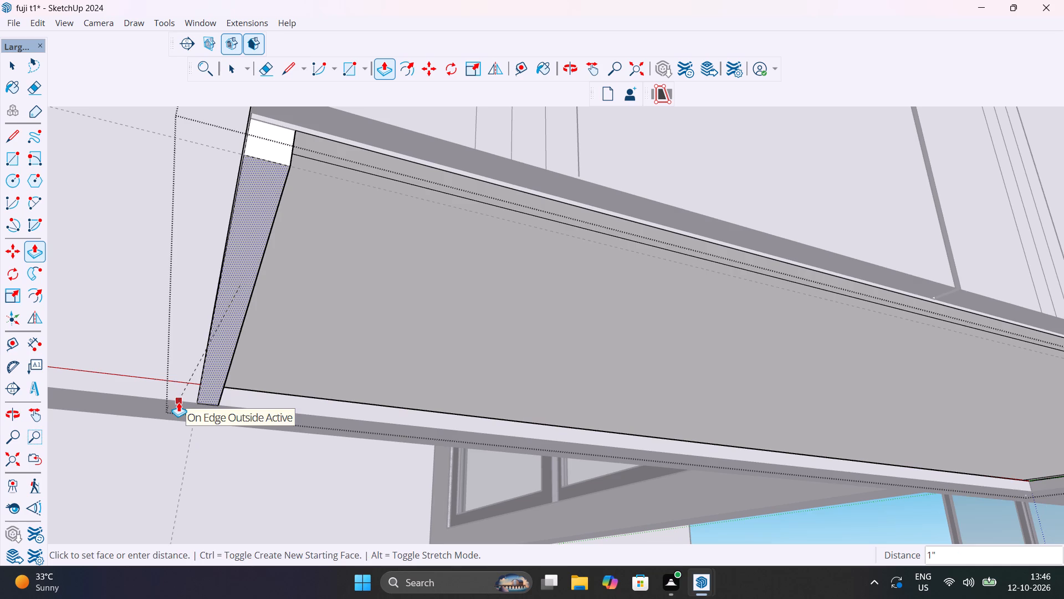
{"action": "left_click", "coordinate": [178, 402]}
{"action": "scroll", "coordinate": [222, 397], "scroll_direction": "down", "scroll_amount": 15}
{"action": "scroll", "coordinate": [623, 425], "scroll_direction": "up", "scroll_amount": 5}
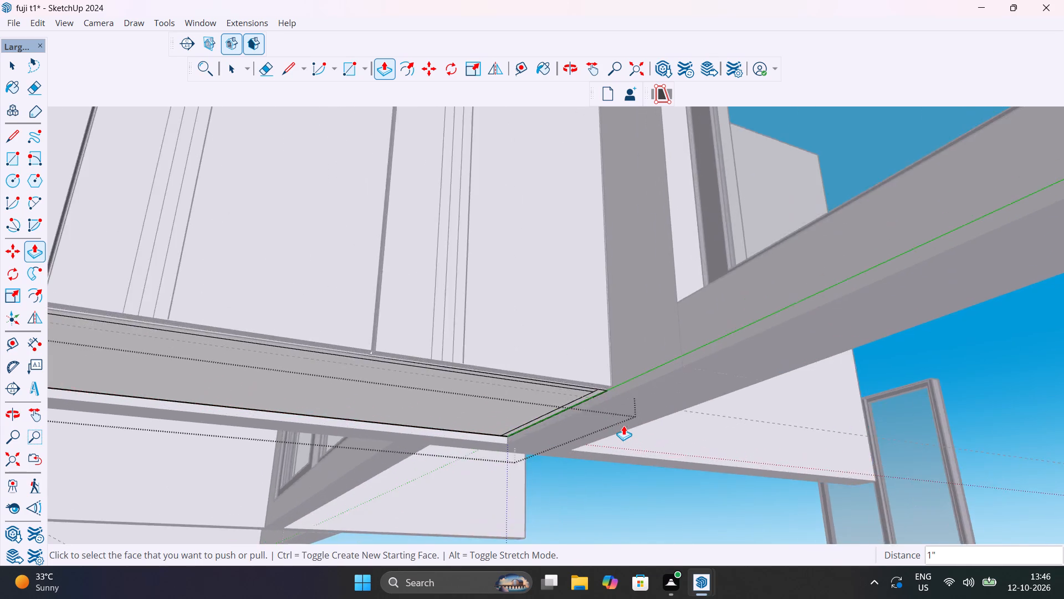
{"action": "scroll", "coordinate": [623, 425], "scroll_direction": "up", "scroll_amount": 7}
{"action": "scroll", "coordinate": [584, 385], "scroll_direction": "up", "scroll_amount": 5}
{"action": "left_click", "coordinate": [502, 400]}
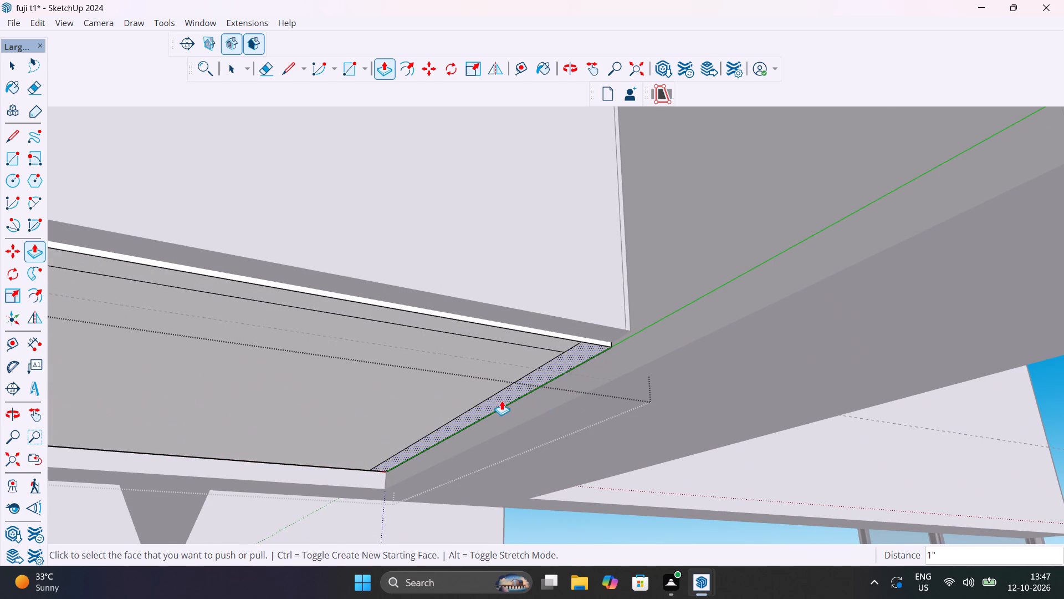
{"action": "left_click", "coordinate": [335, 485]}
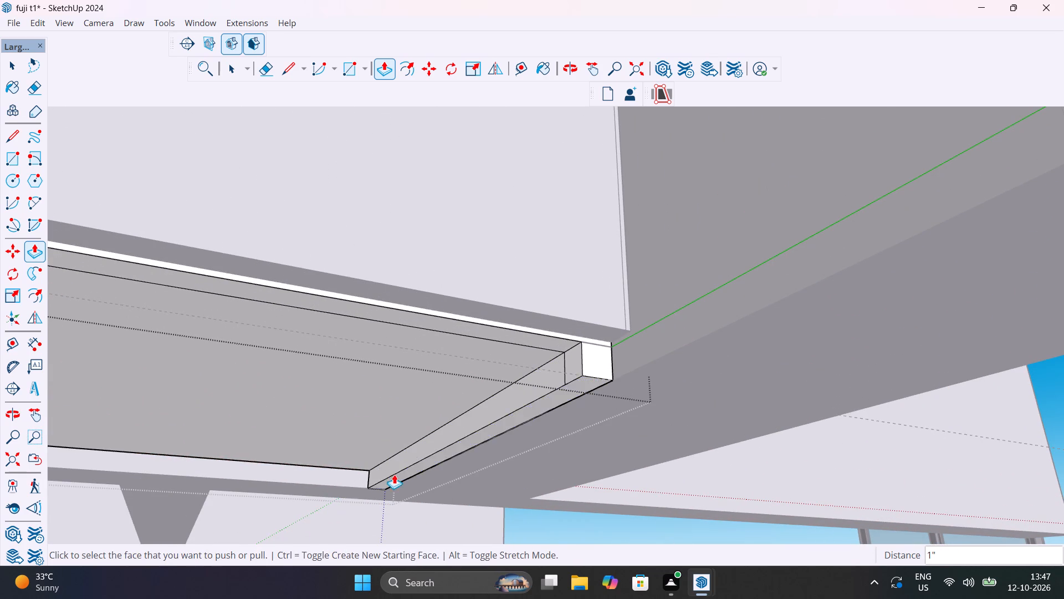
Examine the wardrobe's end supports and recessed front strip from the front, the side and below.
{"action": "scroll", "coordinate": [417, 460], "scroll_direction": "down", "scroll_amount": 14}
{"action": "middle_click_drag", "start_coordinate": [386, 466], "coordinate": [442, 541]}
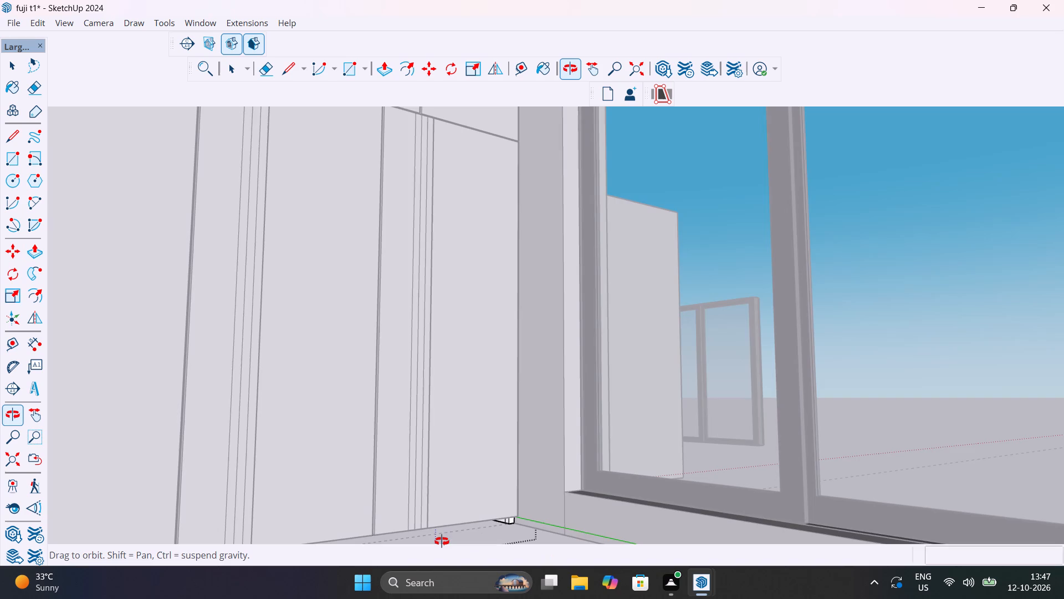
{"action": "middle_click_drag", "start_coordinate": [442, 541], "coordinate": [600, 389]}
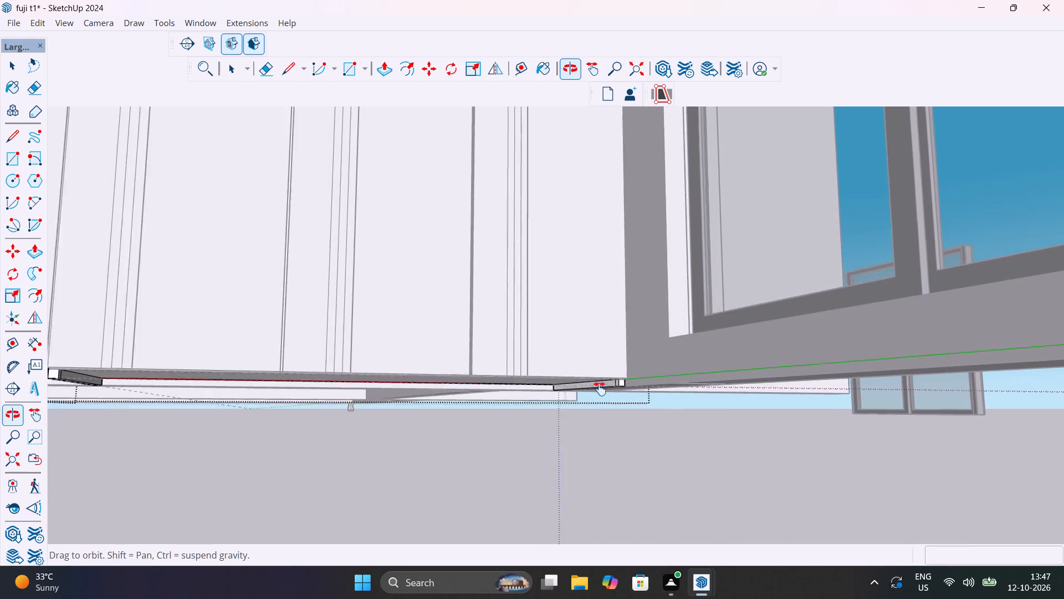
{"action": "middle_click_drag", "start_coordinate": [600, 389], "coordinate": [777, 413]}
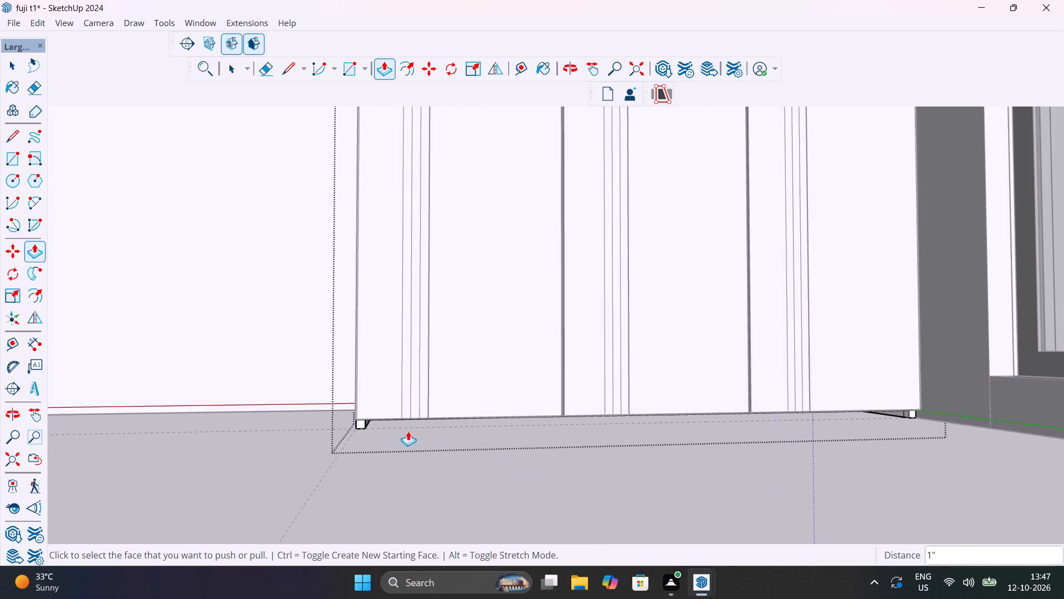
{"action": "scroll", "coordinate": [382, 420], "scroll_direction": "up", "scroll_amount": 12}
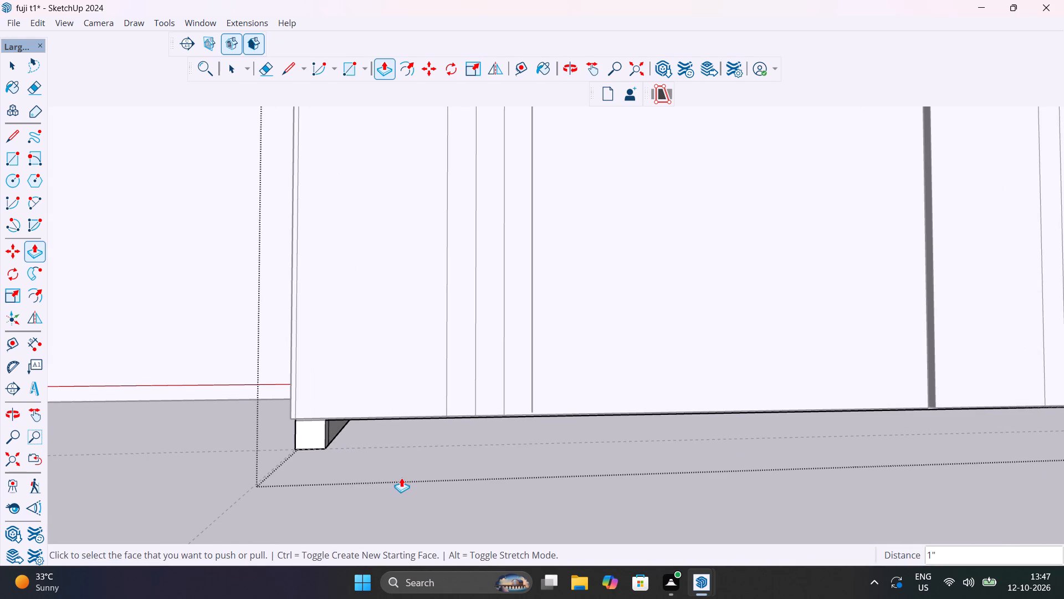
{"action": "middle_click_drag", "start_coordinate": [390, 463], "coordinate": [380, 320]}
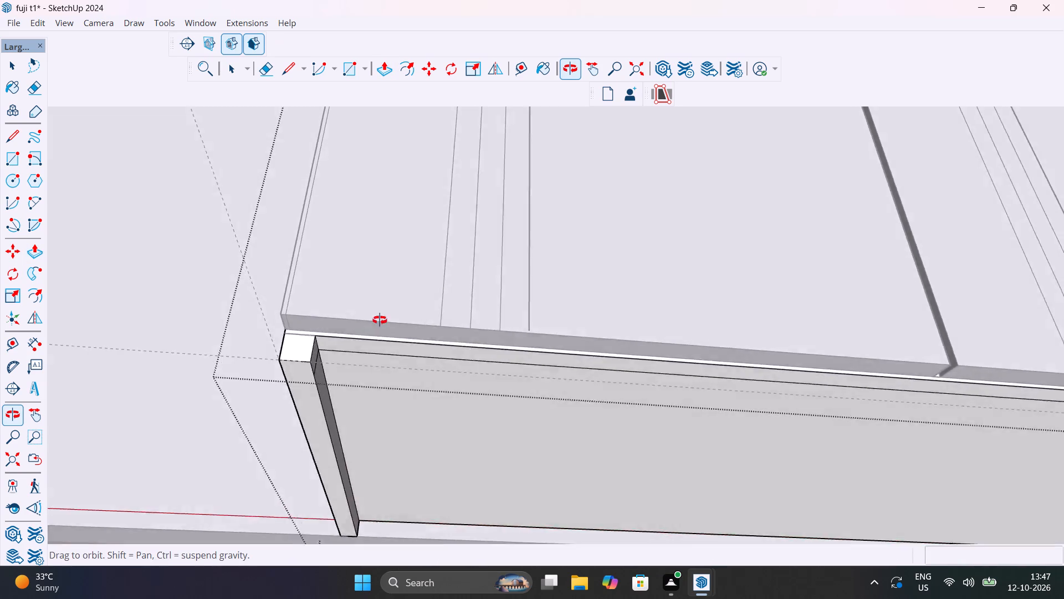
{"action": "middle_click_drag", "start_coordinate": [380, 320], "coordinate": [294, 303]}
{"action": "scroll", "coordinate": [351, 368], "scroll_direction": "up", "scroll_amount": 6}
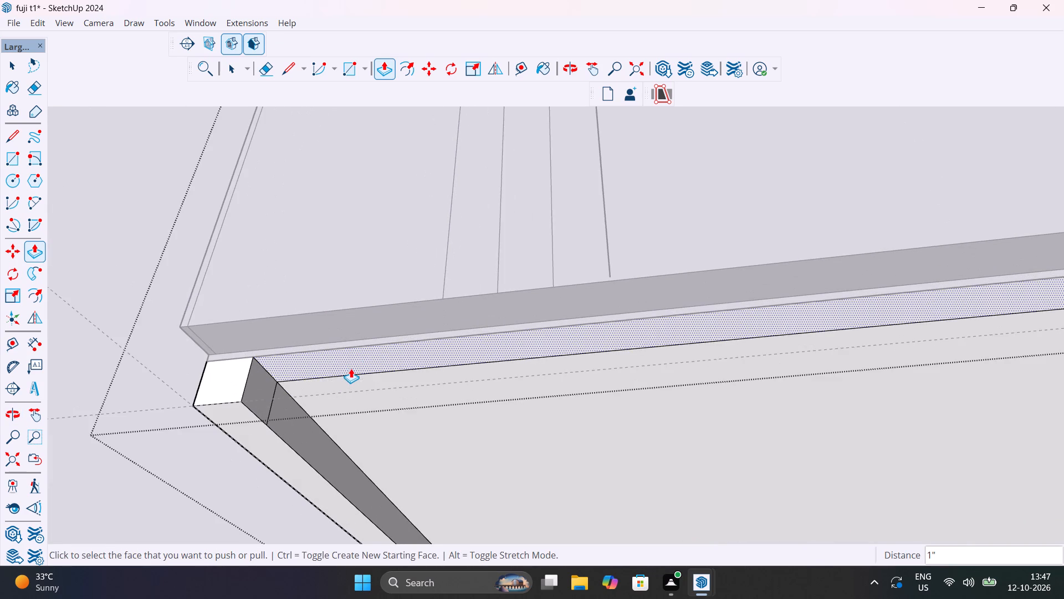
{"action": "middle_click_drag", "start_coordinate": [367, 392], "coordinate": [596, 538]}
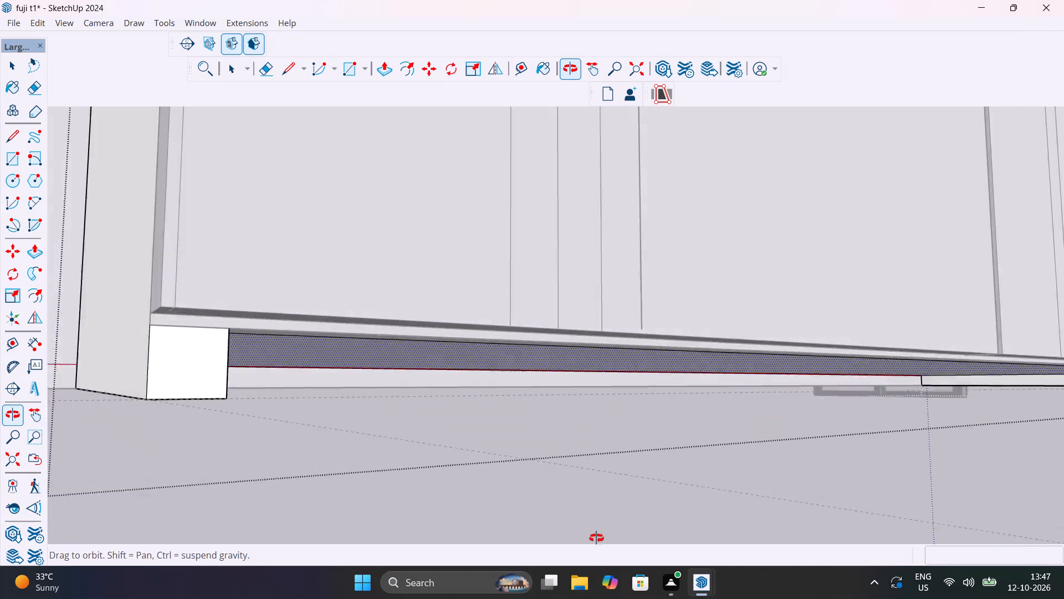
{"action": "middle_click_drag", "start_coordinate": [596, 538], "coordinate": [739, 581]}
{"action": "scroll", "coordinate": [337, 413], "scroll_direction": "down", "scroll_amount": 6}
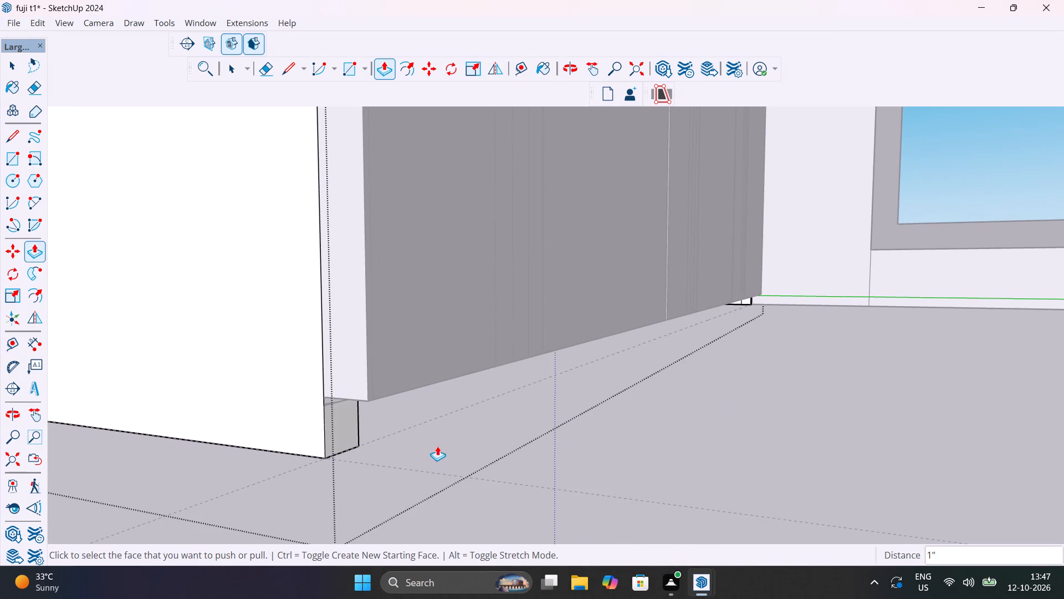
{"action": "middle_click_drag", "start_coordinate": [430, 444], "coordinate": [316, 392]}
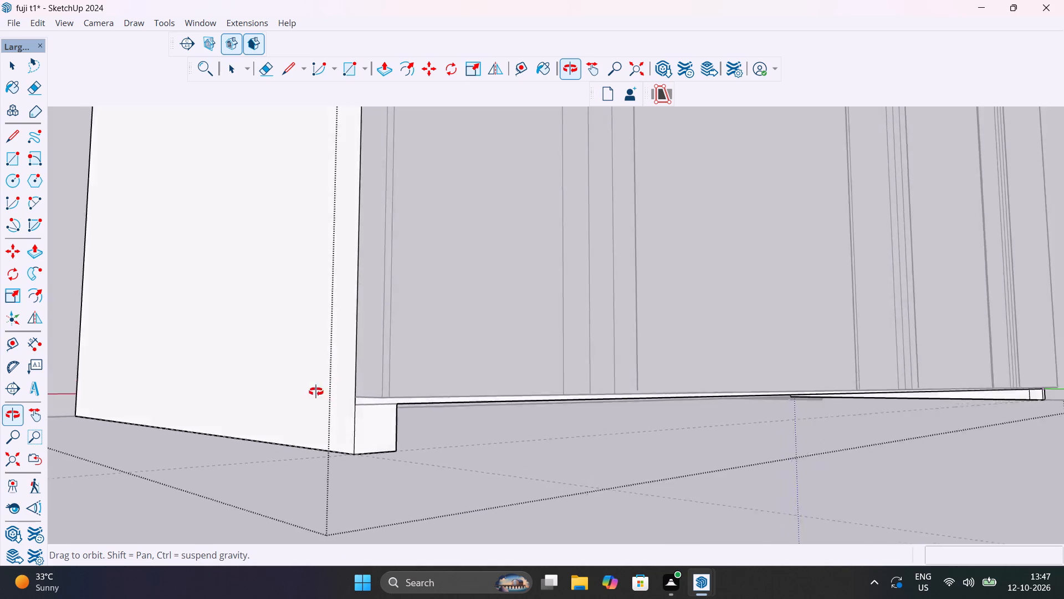
{"action": "middle_click_drag", "start_coordinate": [316, 392], "coordinate": [134, 321]}
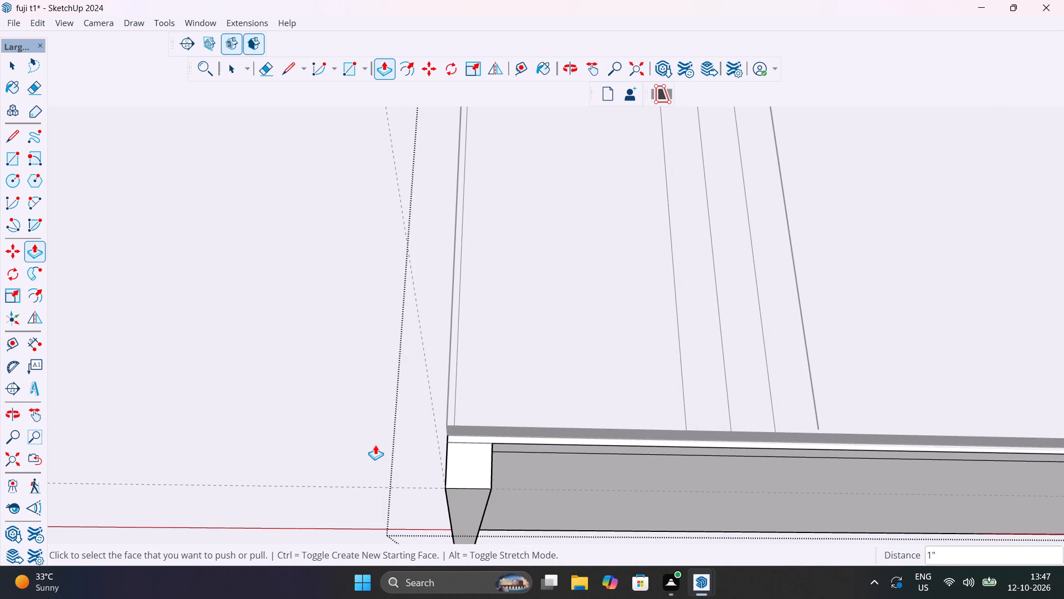
Close the wardrobe group and delete all construction guides from the model.
{"action": "key", "text": "space"}
{"action": "scroll", "coordinate": [433, 493], "scroll_direction": "down", "scroll_amount": 16}
{"action": "scroll", "coordinate": [562, 501], "scroll_direction": "down", "scroll_amount": 1}
{"action": "middle_click_drag", "start_coordinate": [562, 501], "coordinate": [566, 580]}
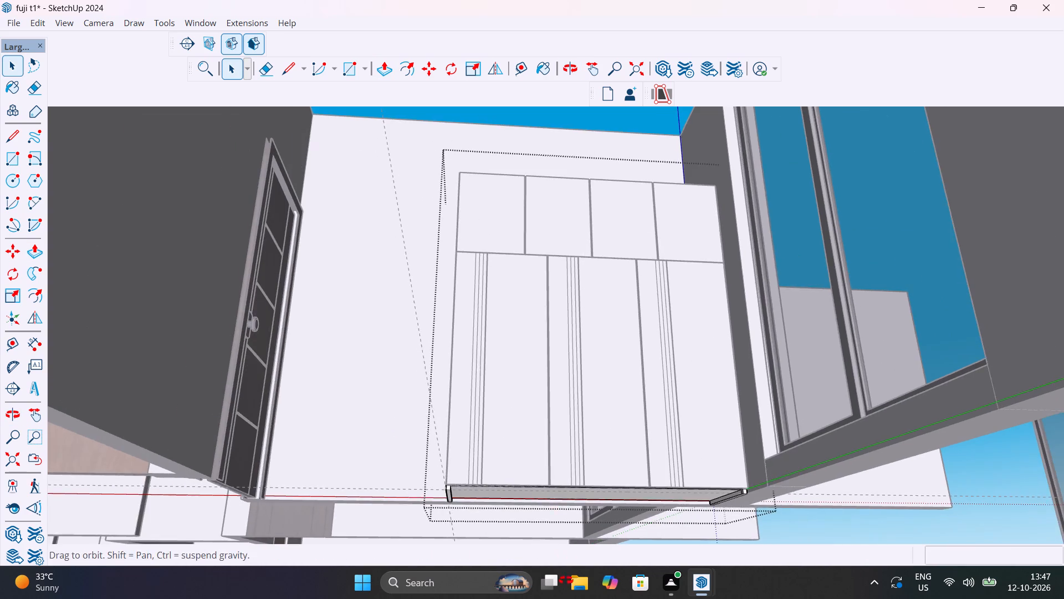
{"action": "middle_click_drag", "start_coordinate": [566, 580], "coordinate": [567, 586]}
{"action": "scroll", "coordinate": [570, 501], "scroll_direction": "down", "scroll_amount": 14}
{"action": "left_click", "coordinate": [716, 404]}
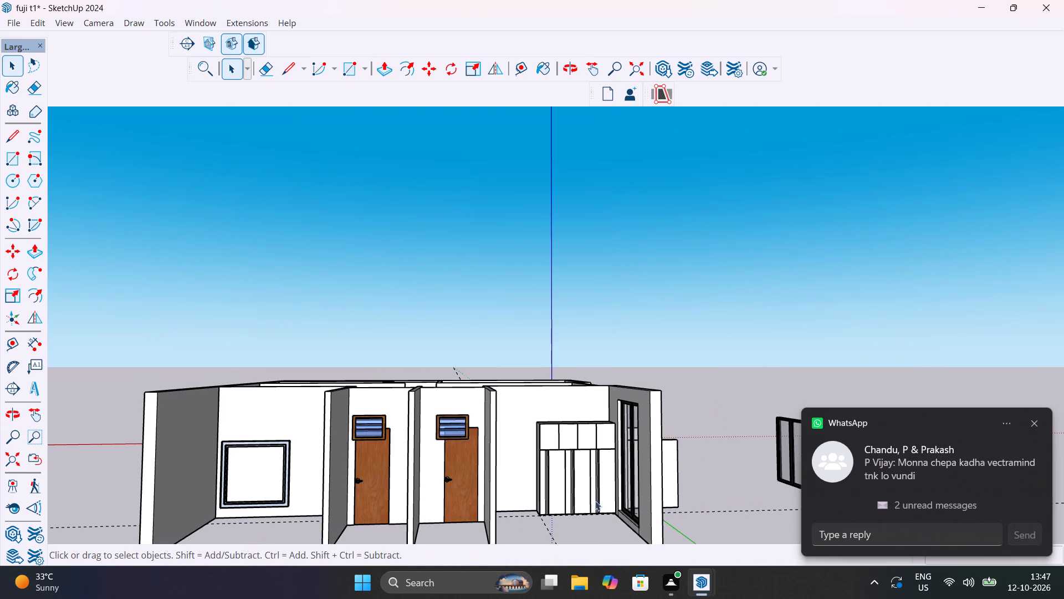
{"action": "scroll", "coordinate": [541, 506], "scroll_direction": "up", "scroll_amount": 17}
{"action": "middle_click_drag", "start_coordinate": [554, 522], "coordinate": [551, 521], "text": "shift"}
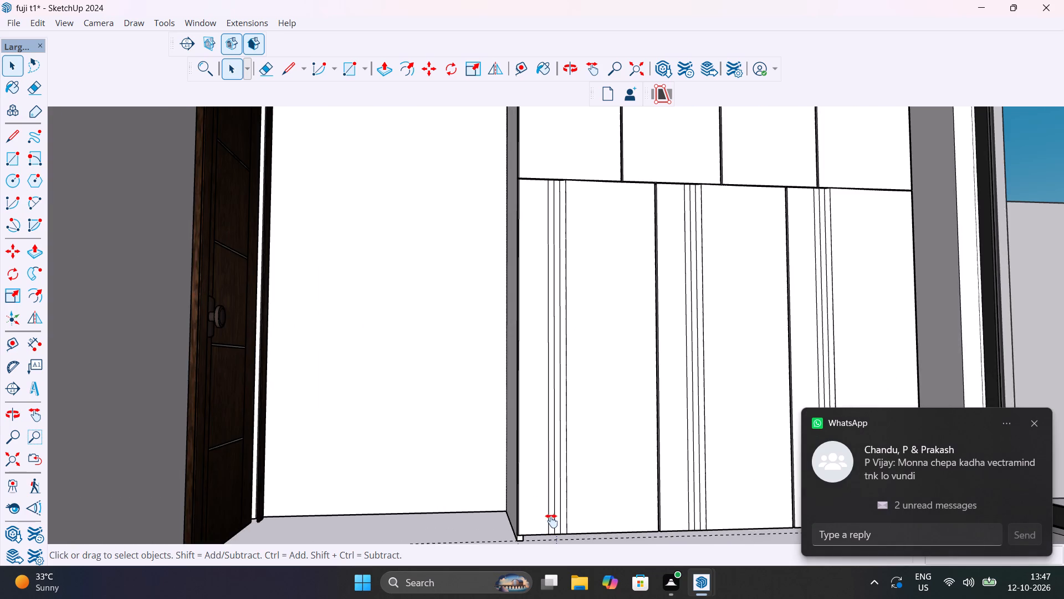
{"action": "middle_click_drag", "start_coordinate": [551, 521], "coordinate": [419, 407], "text": "shift"}
{"action": "left_click", "coordinate": [35, 24]}
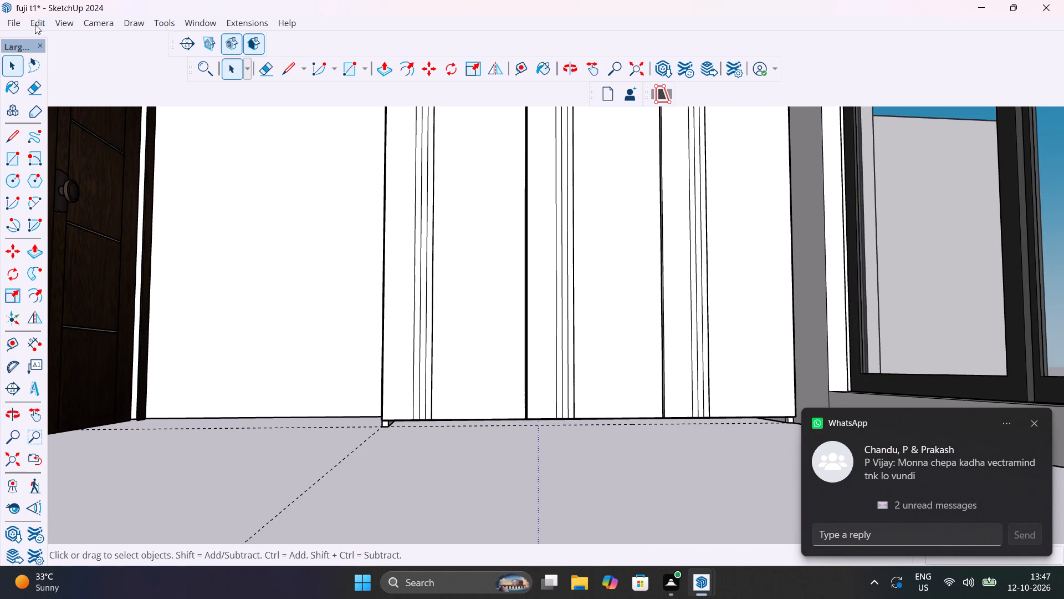
{"action": "left_click", "coordinate": [86, 169]}
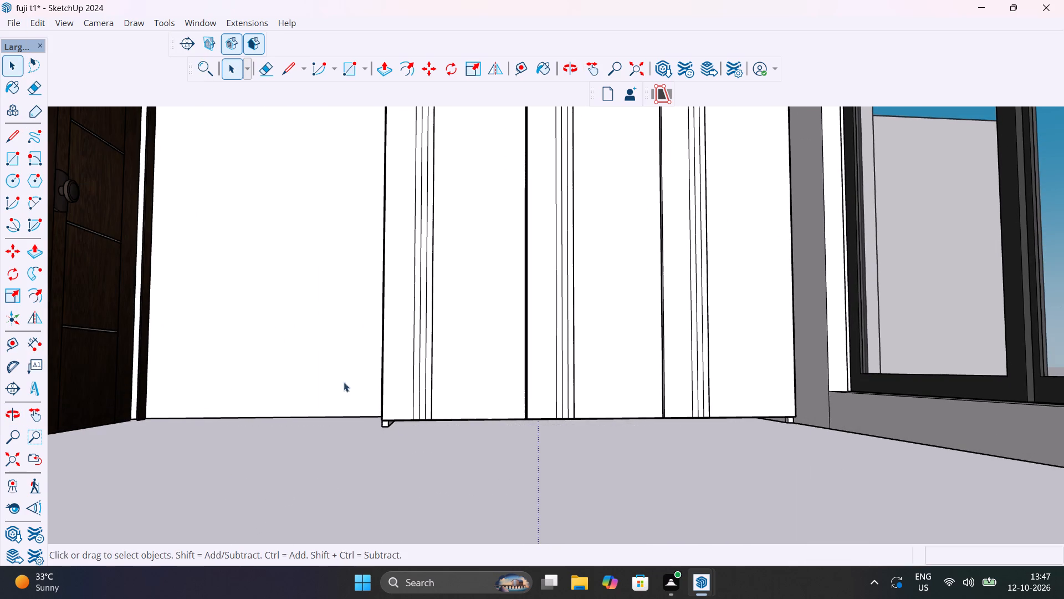
Within the wardrobe group, erase the short vertical edge on the door-side support's inner face and the long recessed line across the underside.
{"action": "middle_click_drag", "start_coordinate": [418, 433], "coordinate": [489, 522]}
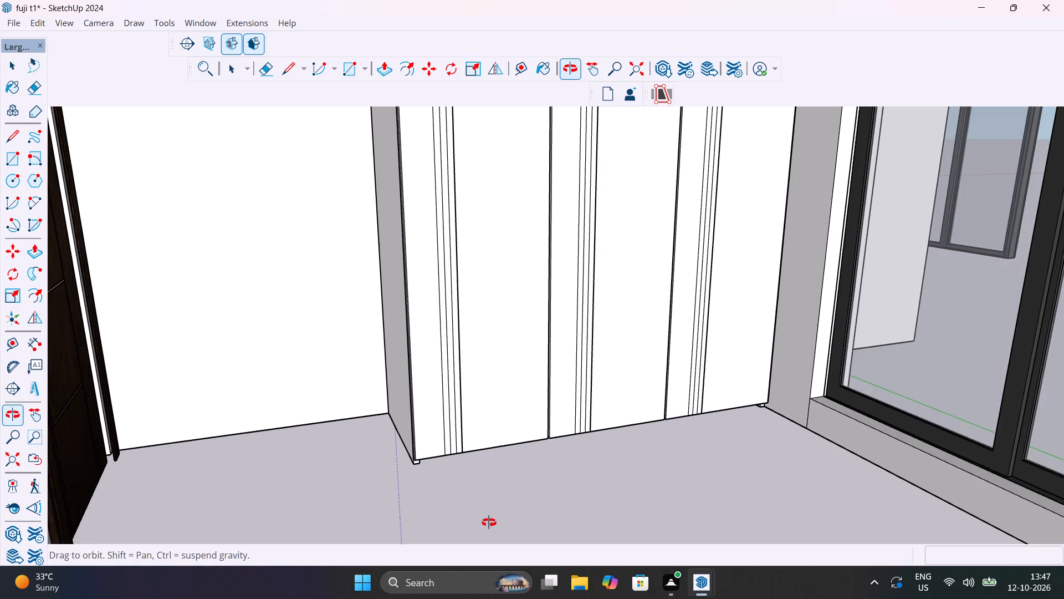
{"action": "middle_click_drag", "start_coordinate": [489, 522], "coordinate": [403, 446]}
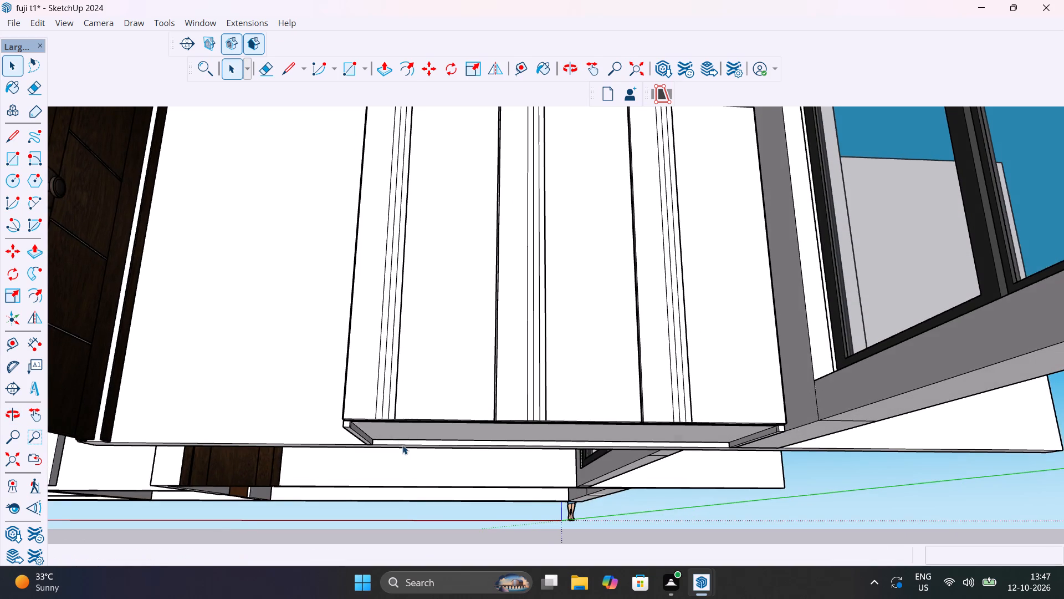
{"action": "scroll", "coordinate": [371, 435], "scroll_direction": "up", "scroll_amount": 6}
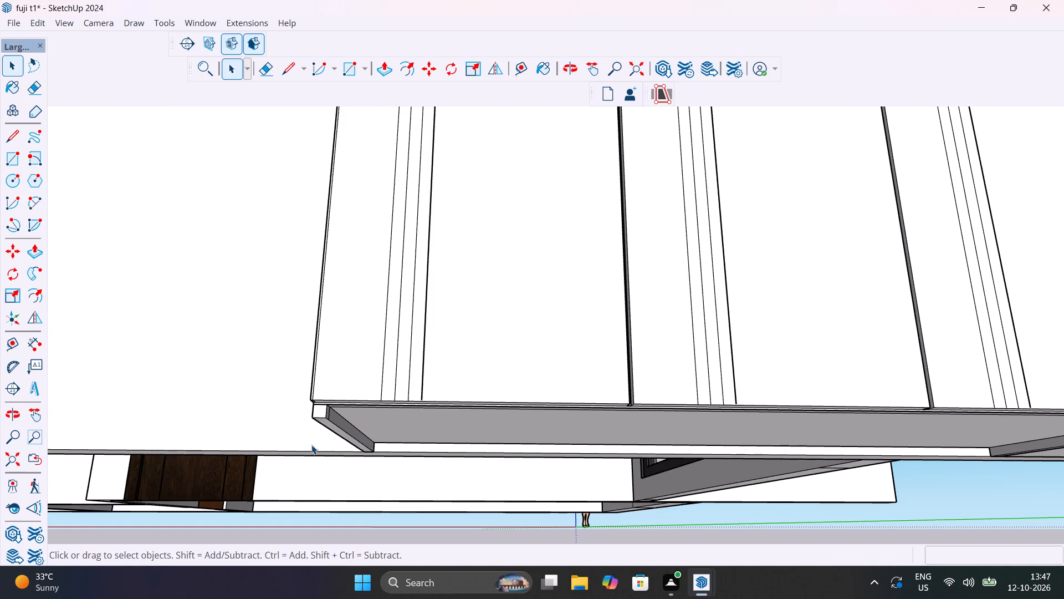
{"action": "scroll", "coordinate": [323, 422], "scroll_direction": "up", "scroll_amount": 11}
{"action": "scroll", "coordinate": [375, 436], "scroll_direction": "up", "scroll_amount": 1}
{"action": "middle_click_drag", "start_coordinate": [375, 436], "coordinate": [294, 424]}
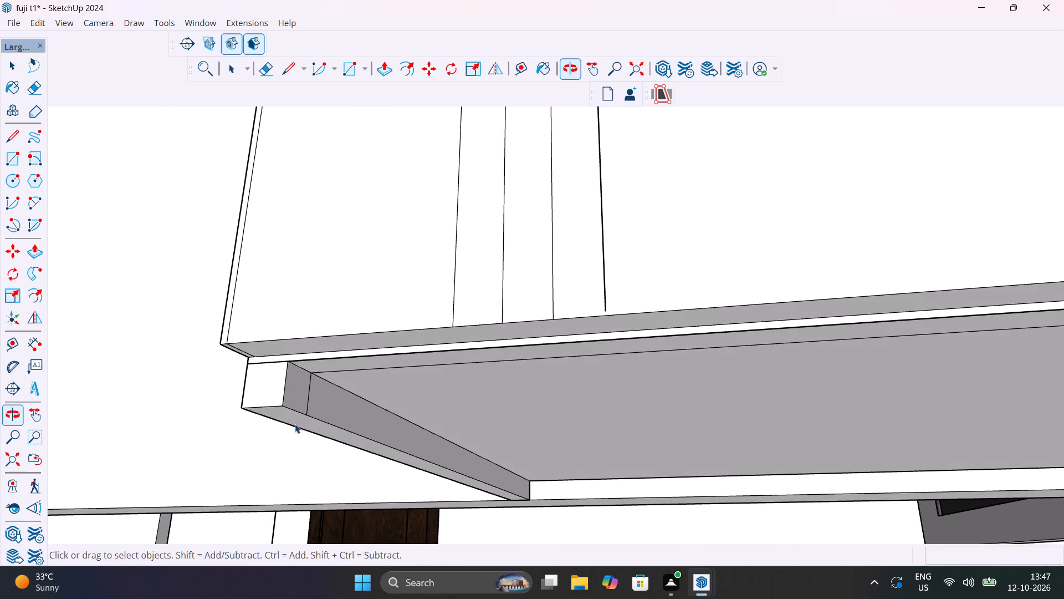
{"action": "double_click", "coordinate": [294, 420]}
{"action": "left_click", "coordinate": [308, 400]}
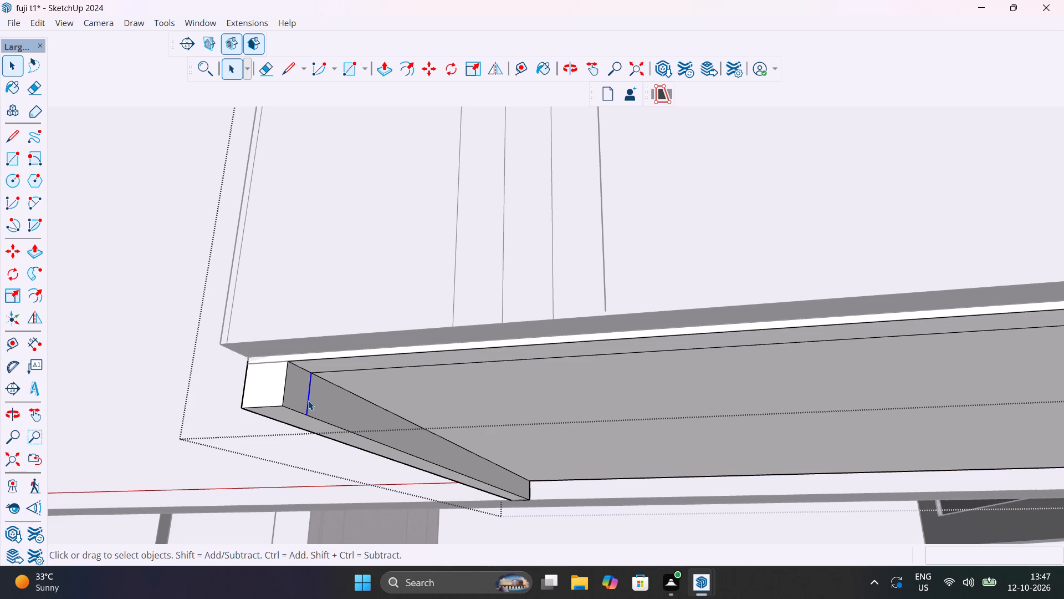
{"action": "key", "text": "Delete"}
{"action": "left_click", "coordinate": [329, 373]}
{"action": "key", "text": "Delete"}
Erase the short vertical edge on the inner face of the window-side support and close the wardrobe group.
{"action": "scroll", "coordinate": [334, 380], "scroll_direction": "down", "scroll_amount": 20}
{"action": "scroll", "coordinate": [334, 380], "scroll_direction": "down", "scroll_amount": 1}
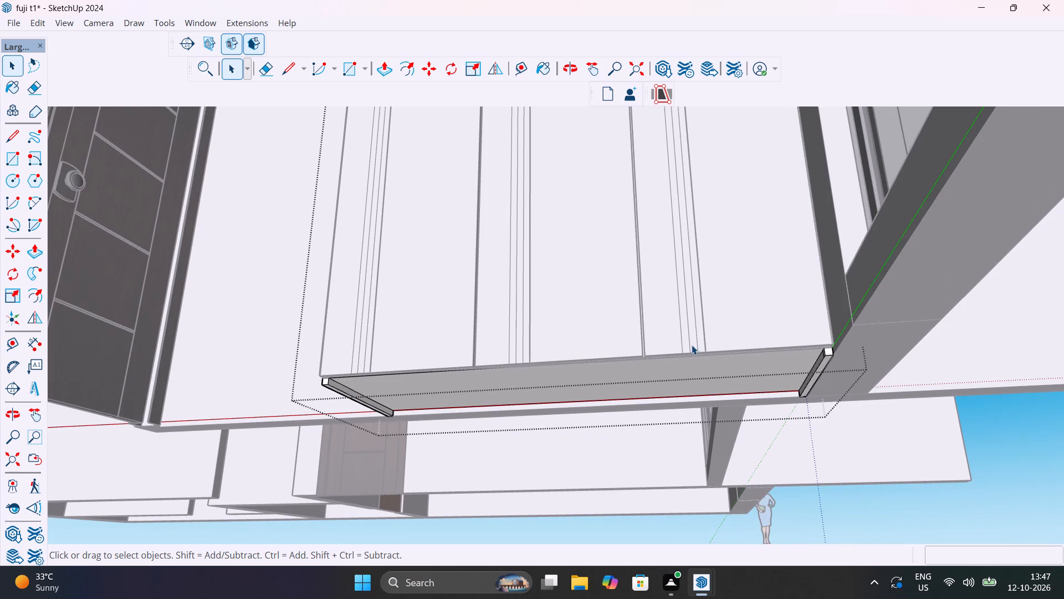
{"action": "scroll", "coordinate": [812, 356], "scroll_direction": "up", "scroll_amount": 20}
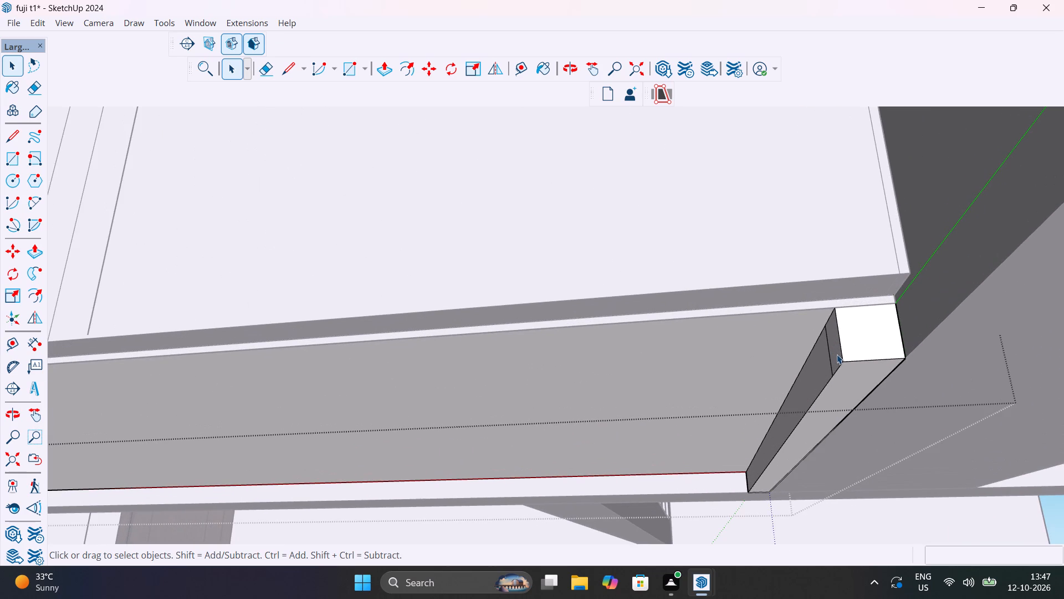
{"action": "left_click", "coordinate": [830, 354]}
{"action": "key", "text": "Delete"}
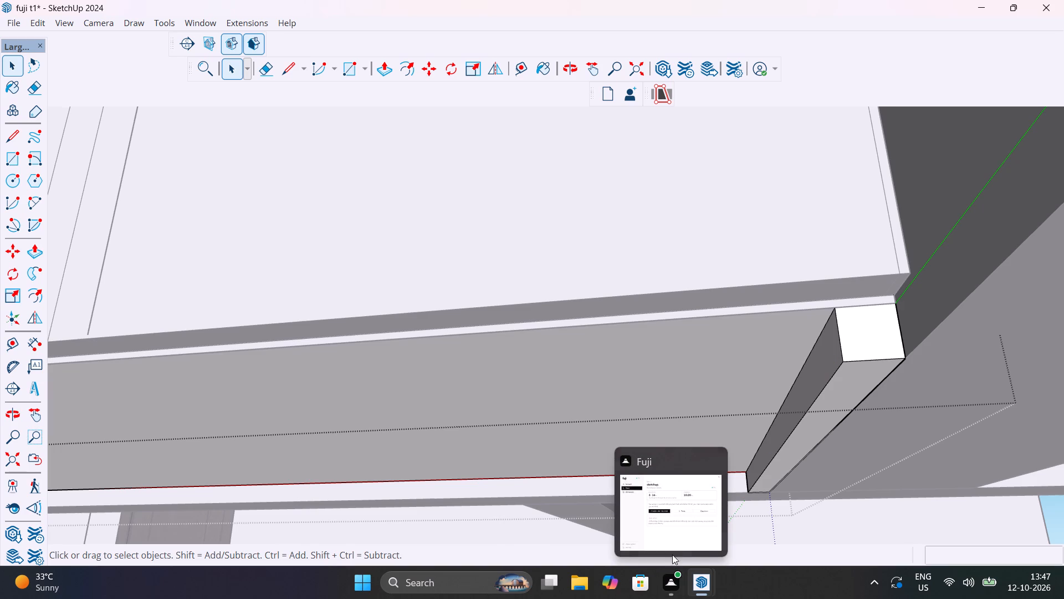
{"action": "left_click", "coordinate": [695, 583]}
{"action": "left_click", "coordinate": [676, 390]}
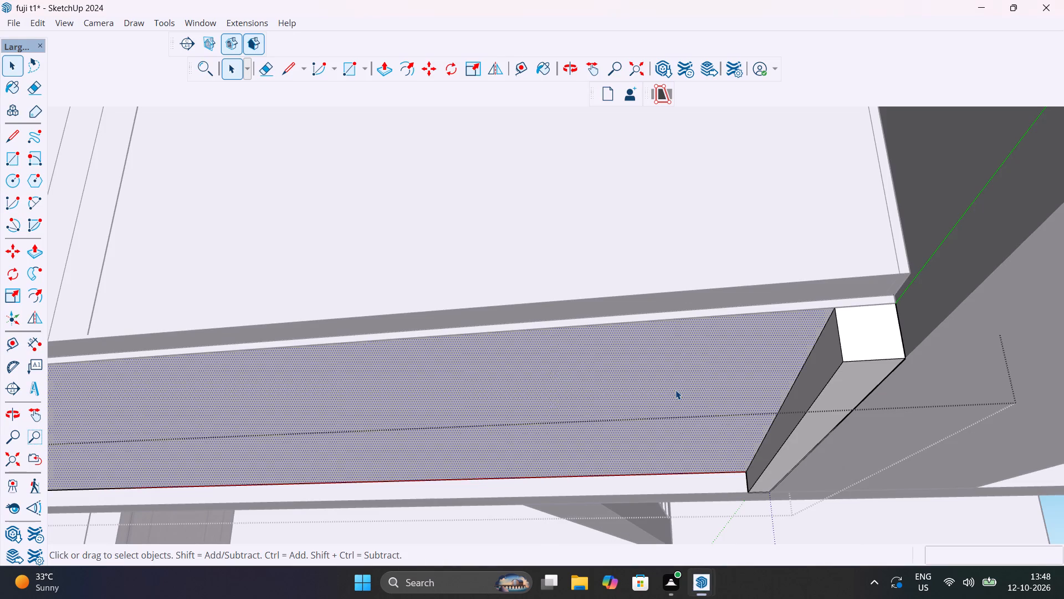
{"action": "scroll", "coordinate": [690, 507], "scroll_direction": "down", "scroll_amount": 6}
{"action": "middle_click_drag", "start_coordinate": [697, 510], "coordinate": [704, 515]}
{"action": "scroll", "coordinate": [706, 481], "scroll_direction": "down", "scroll_amount": 4}
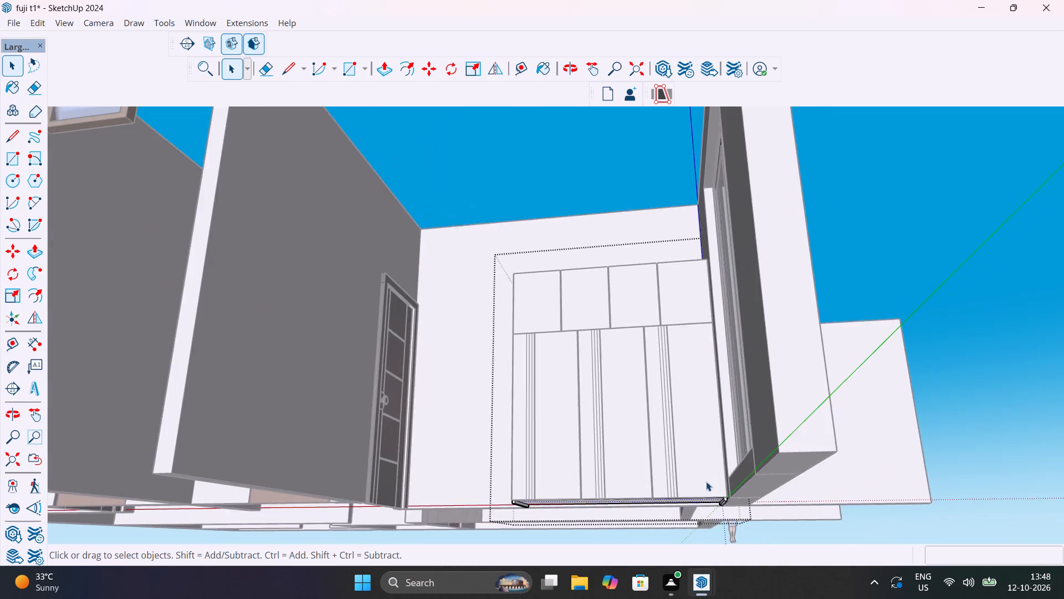
{"action": "scroll", "coordinate": [706, 481], "scroll_direction": "down", "scroll_amount": 10}
{"action": "left_click", "coordinate": [898, 390]}
Examine the wardrobe's underside, end supports and front bottom edge from several angles for leftover lines.
{"action": "scroll", "coordinate": [686, 484], "scroll_direction": "up", "scroll_amount": 10}
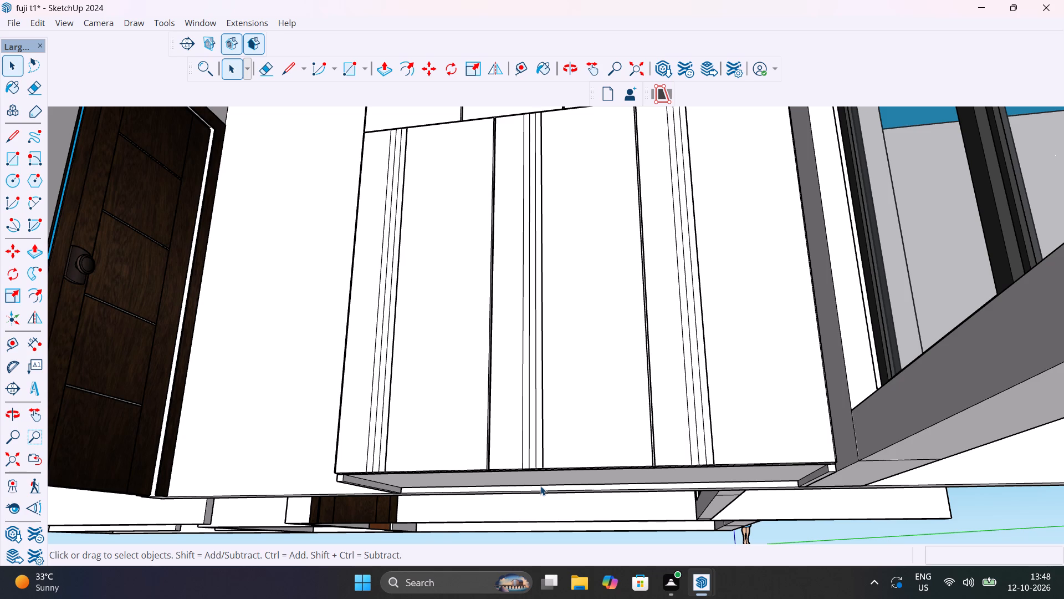
{"action": "middle_click_drag", "start_coordinate": [539, 486], "coordinate": [624, 490]}
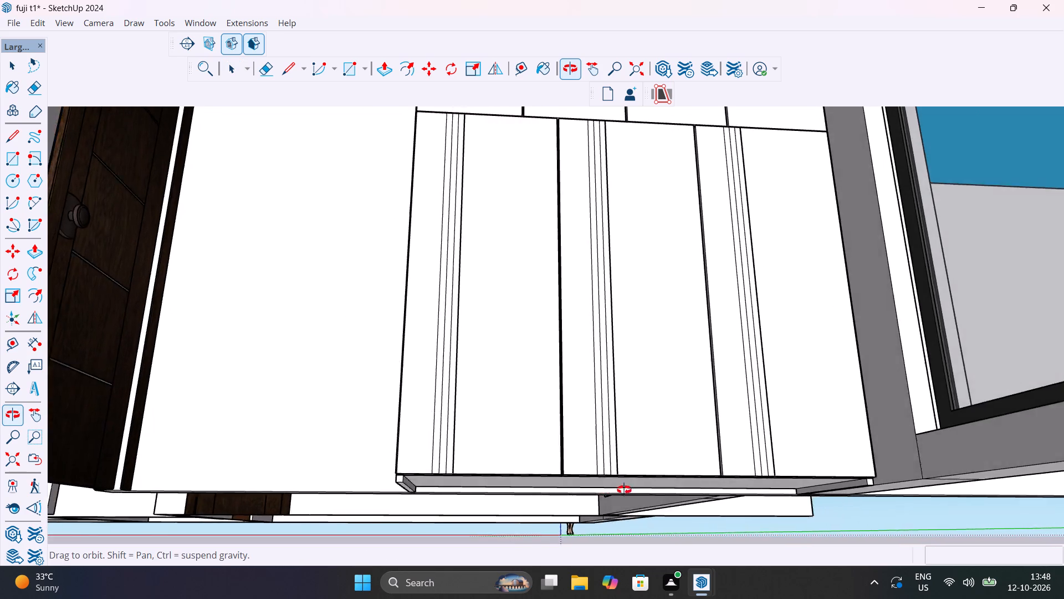
{"action": "middle_click_drag", "start_coordinate": [624, 490], "coordinate": [722, 439]}
{"action": "scroll", "coordinate": [515, 413], "scroll_direction": "up", "scroll_amount": 5}
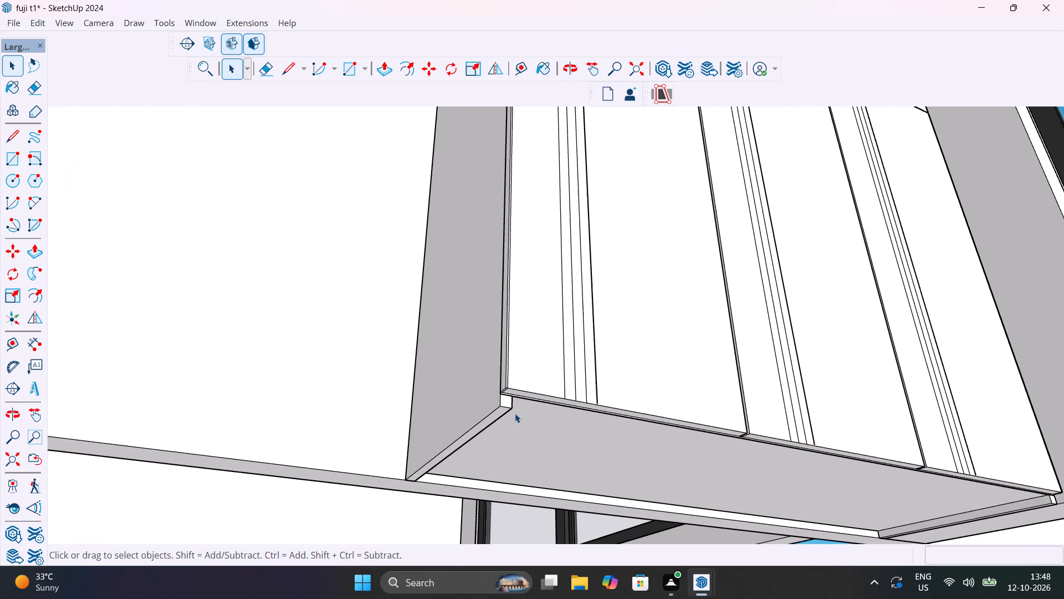
{"action": "middle_click_drag", "start_coordinate": [540, 427], "coordinate": [512, 394]}
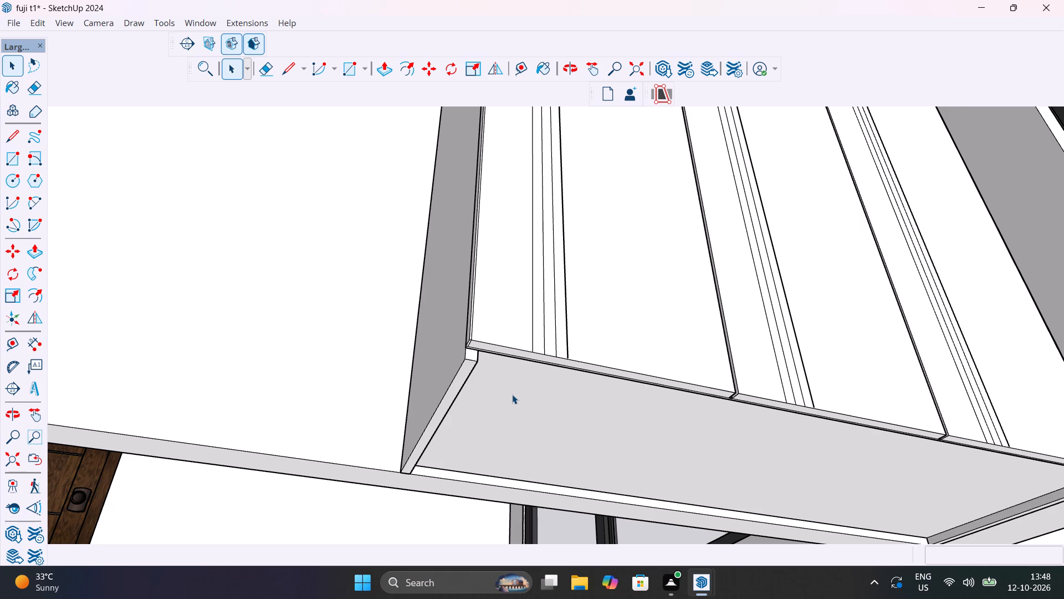
{"action": "scroll", "coordinate": [512, 394], "scroll_direction": "up", "scroll_amount": 4}
{"action": "middle_click_drag", "start_coordinate": [510, 394], "coordinate": [400, 375]}
{"action": "scroll", "coordinate": [456, 408], "scroll_direction": "up", "scroll_amount": 2}
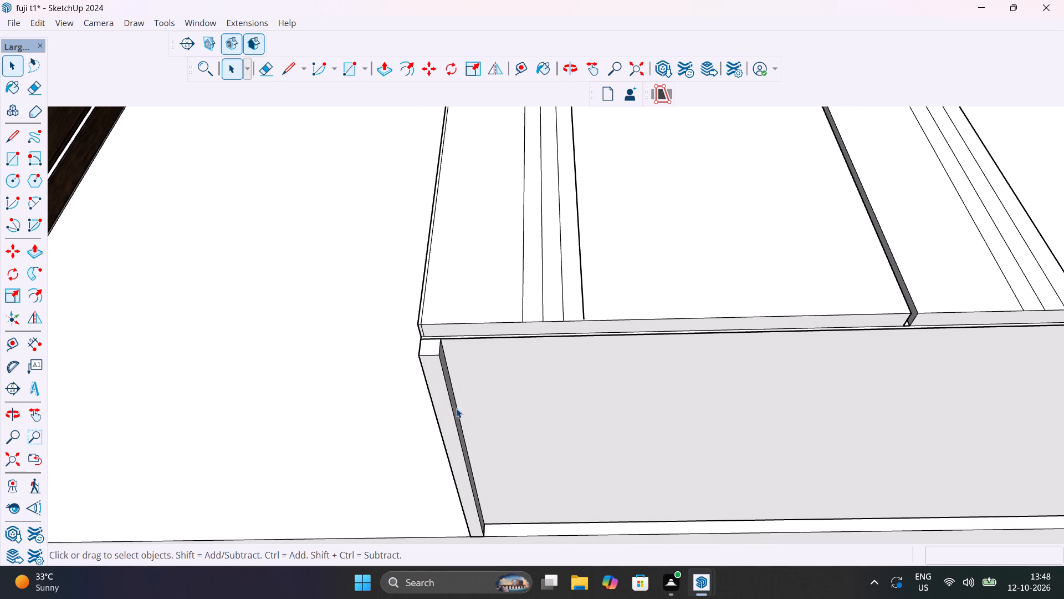
{"action": "scroll", "coordinate": [456, 408], "scroll_direction": "up", "scroll_amount": 2}
{"action": "middle_click_drag", "start_coordinate": [462, 410], "coordinate": [715, 515]}
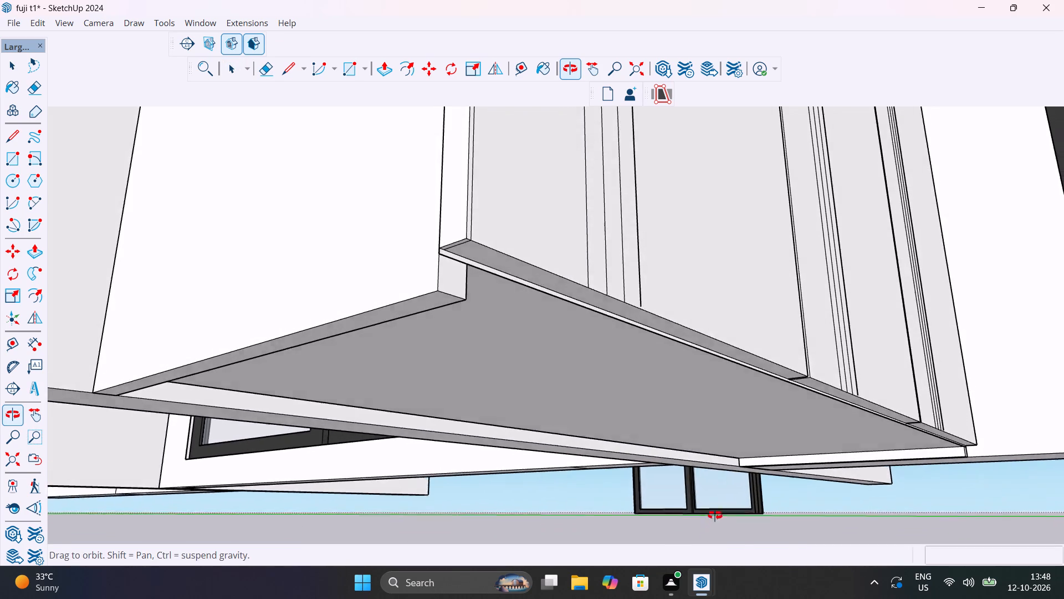
{"action": "middle_click_drag", "start_coordinate": [715, 515], "coordinate": [594, 441]}
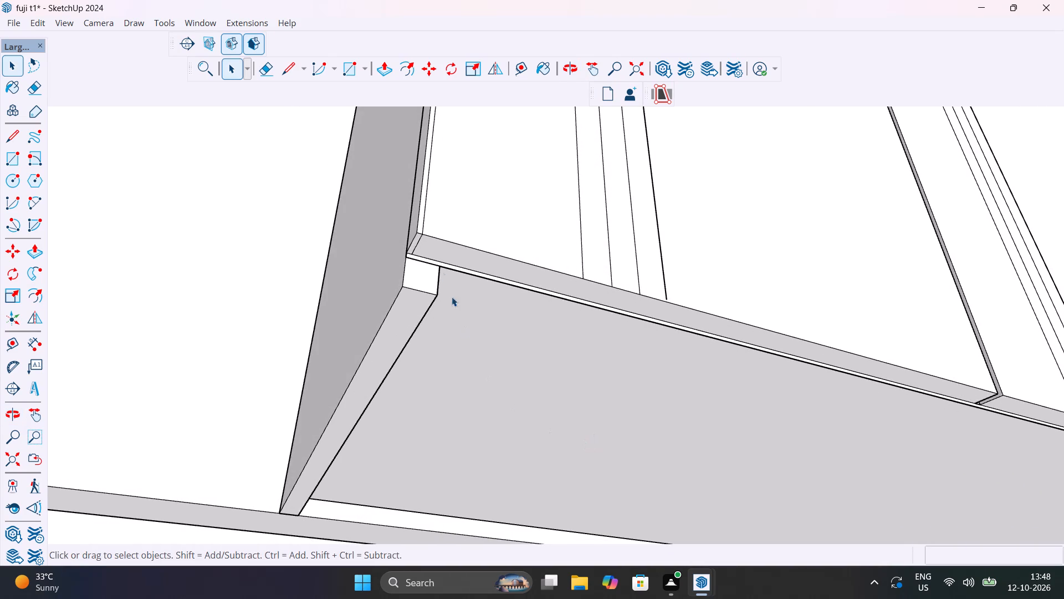
Open the wardrobe's front group, erase the short seam lines at both ends of its bottom face, and close it.
{"action": "double_click", "coordinate": [455, 251]}
{"action": "scroll", "coordinate": [425, 244], "scroll_direction": "up", "scroll_amount": 7}
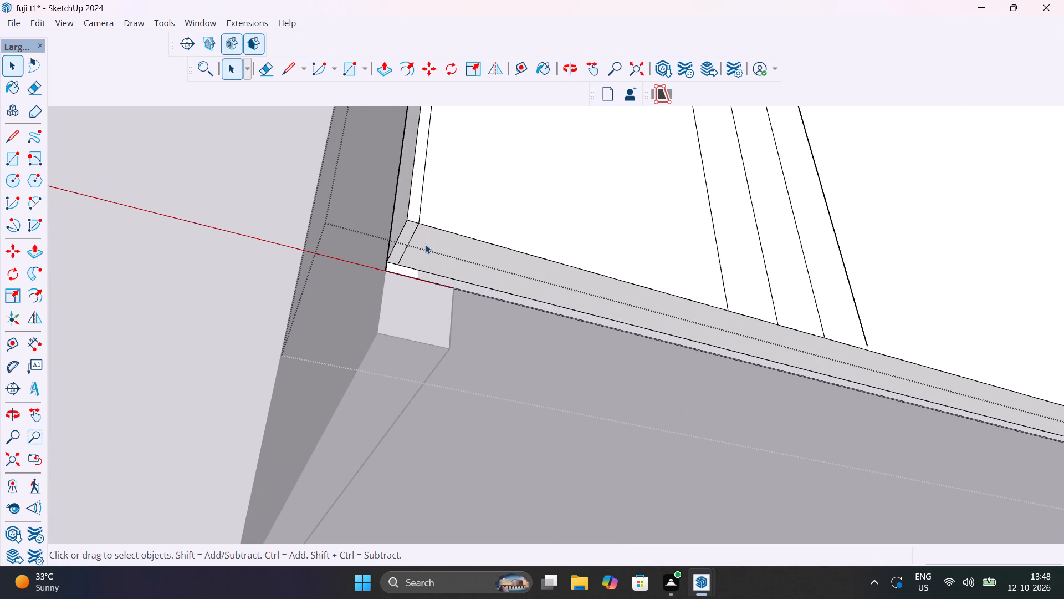
{"action": "scroll", "coordinate": [415, 237], "scroll_direction": "up", "scroll_amount": 4}
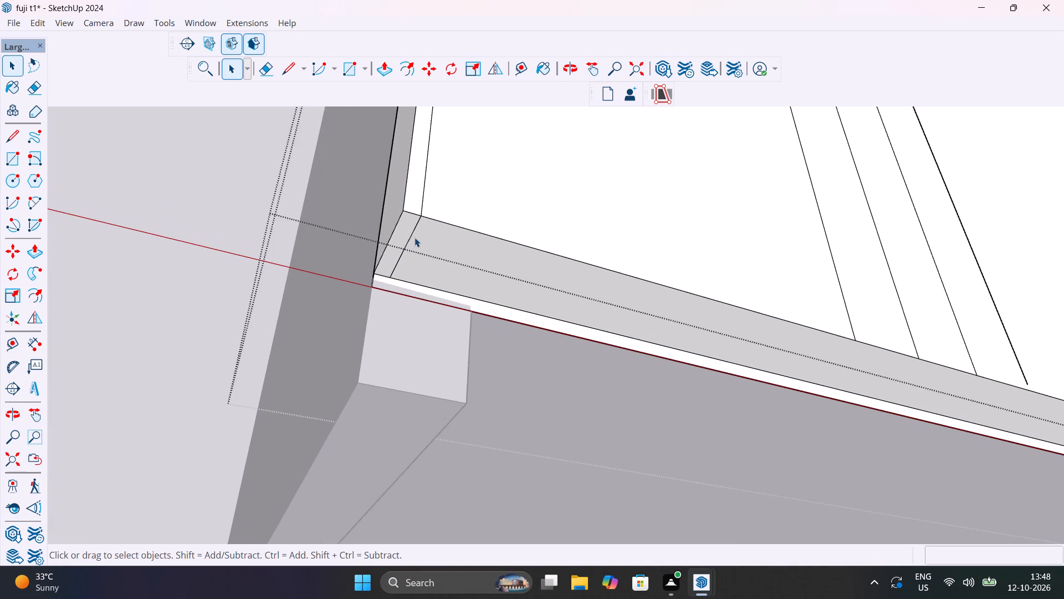
{"action": "left_click", "coordinate": [412, 231]}
{"action": "key", "text": "Delete"}
{"action": "scroll", "coordinate": [415, 241], "scroll_direction": "down", "scroll_amount": 20}
{"action": "scroll", "coordinate": [415, 241], "scroll_direction": "down", "scroll_amount": 3}
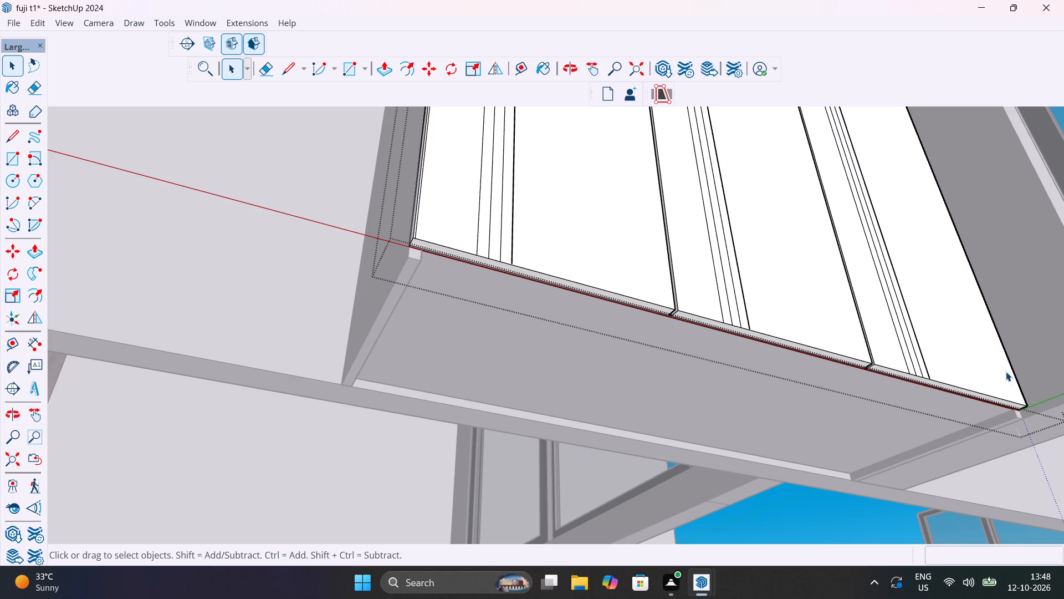
{"action": "scroll", "coordinate": [1017, 403], "scroll_direction": "up", "scroll_amount": 20}
{"action": "scroll", "coordinate": [1017, 403], "scroll_direction": "up", "scroll_amount": 7}
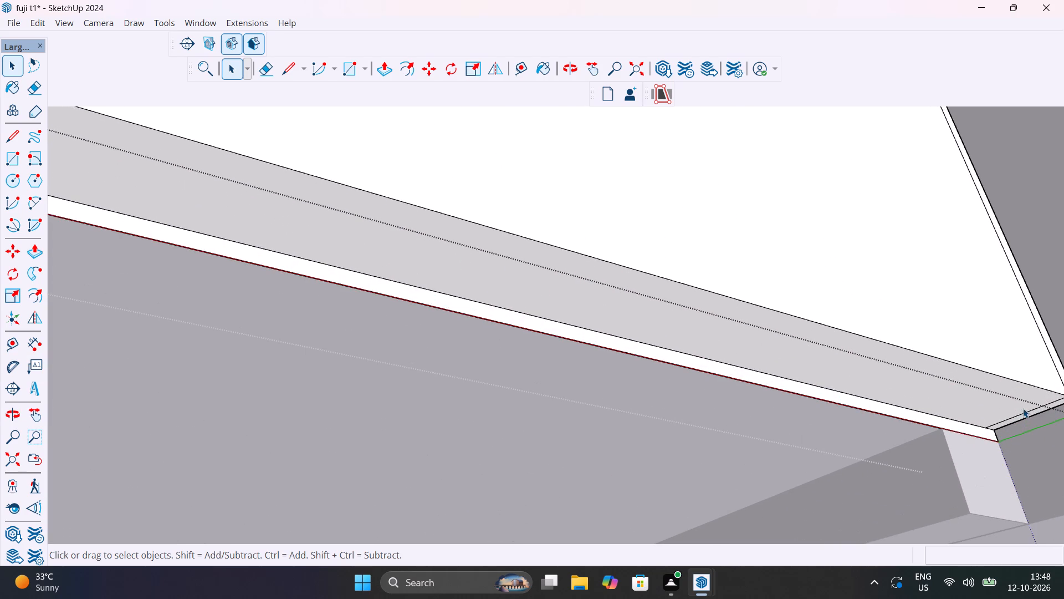
{"action": "left_click", "coordinate": [1025, 413]}
{"action": "key", "text": "Delete"}
{"action": "scroll", "coordinate": [949, 439], "scroll_direction": "down", "scroll_amount": 20}
{"action": "scroll", "coordinate": [949, 439], "scroll_direction": "down", "scroll_amount": 1}
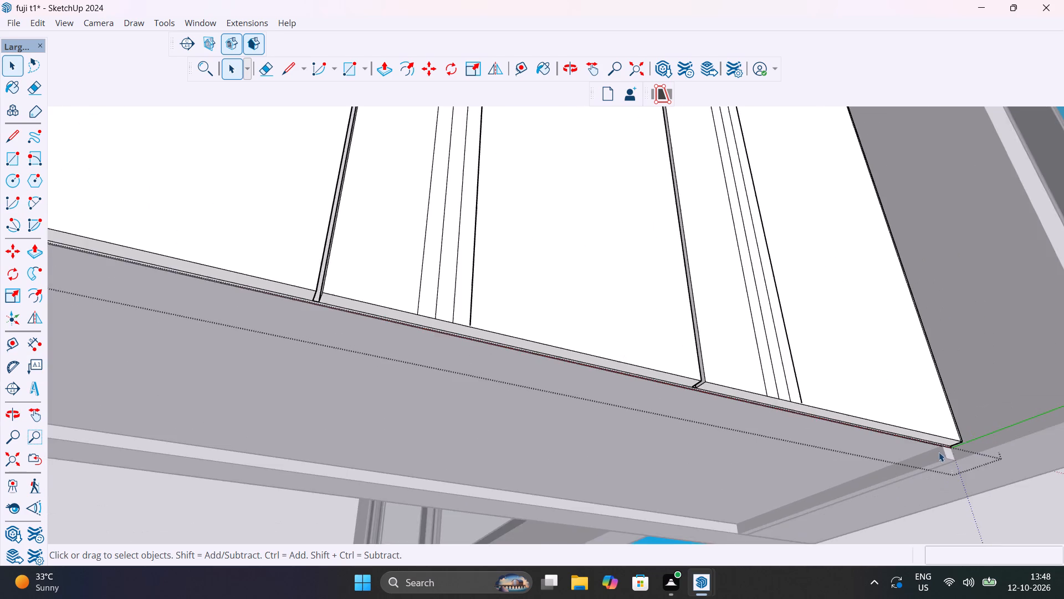
{"action": "scroll", "coordinate": [939, 452], "scroll_direction": "down", "scroll_amount": 10}
{"action": "middle_click_drag", "start_coordinate": [477, 376], "coordinate": [562, 495]}
{"action": "scroll", "coordinate": [561, 495], "scroll_direction": "down", "scroll_amount": 1}
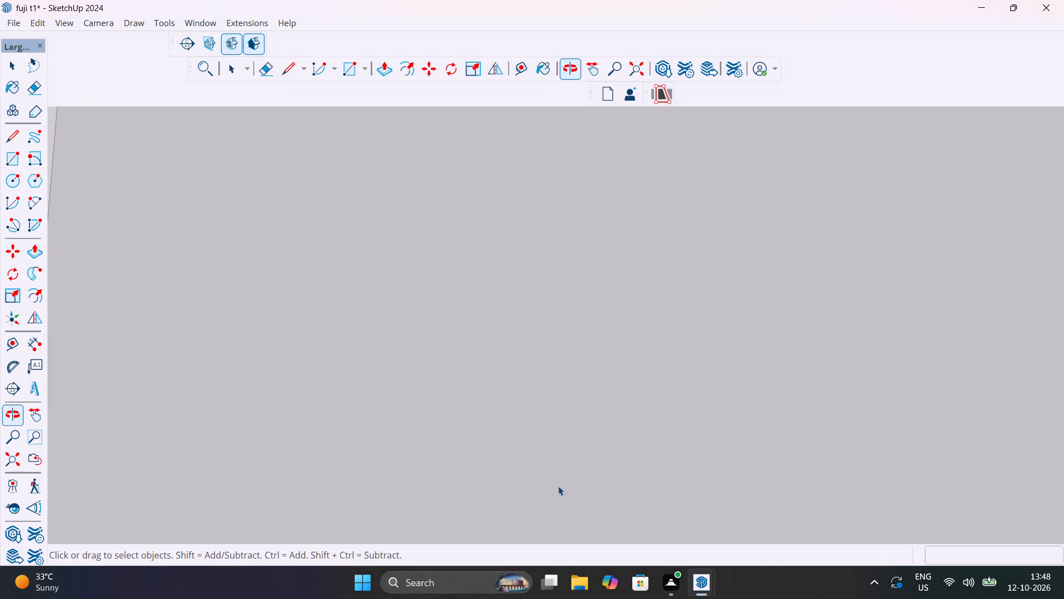
{"action": "left_click", "coordinate": [9, 458]}
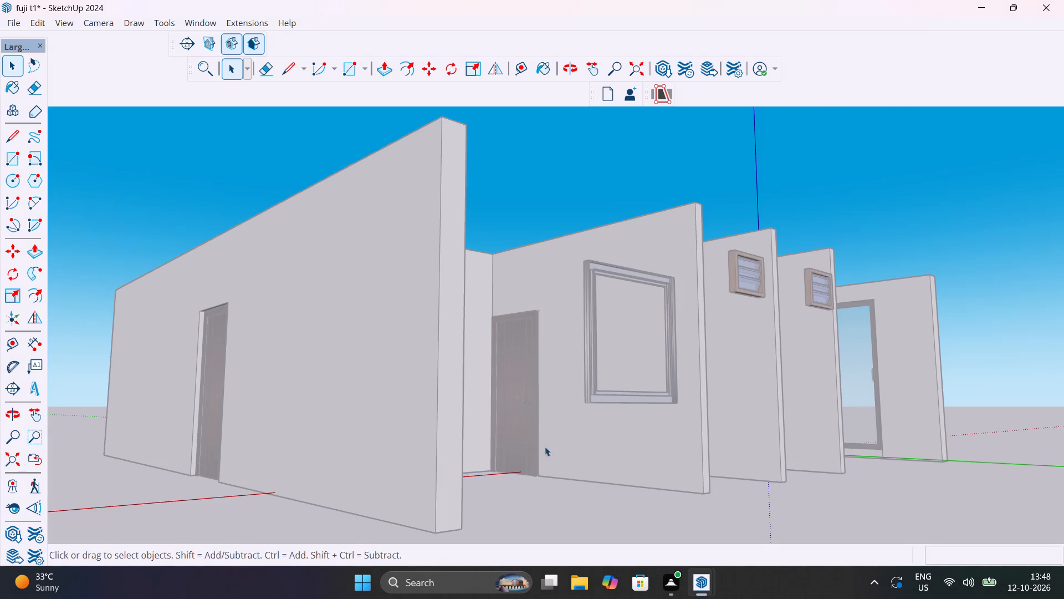
{"action": "left_click", "coordinate": [761, 510]}
Examine the wardrobe's underside, door-side support and front panels from several angles for leftover lines.
{"action": "middle_click_drag", "start_coordinate": [721, 495], "coordinate": [615, 598]}
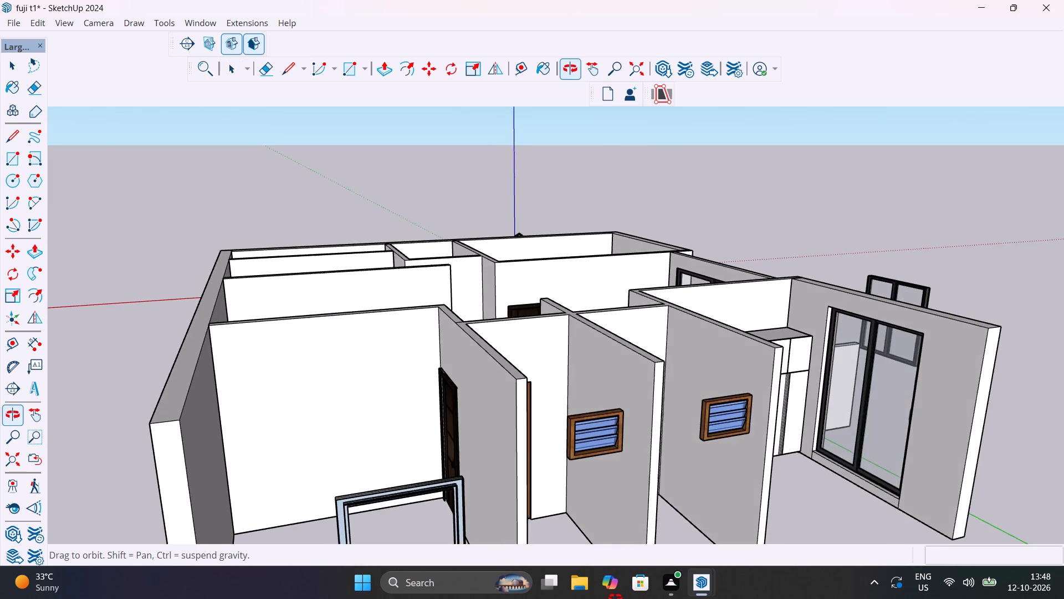
{"action": "middle_click_drag", "start_coordinate": [615, 598], "coordinate": [355, 588]}
{"action": "scroll", "coordinate": [612, 453], "scroll_direction": "up", "scroll_amount": 17}
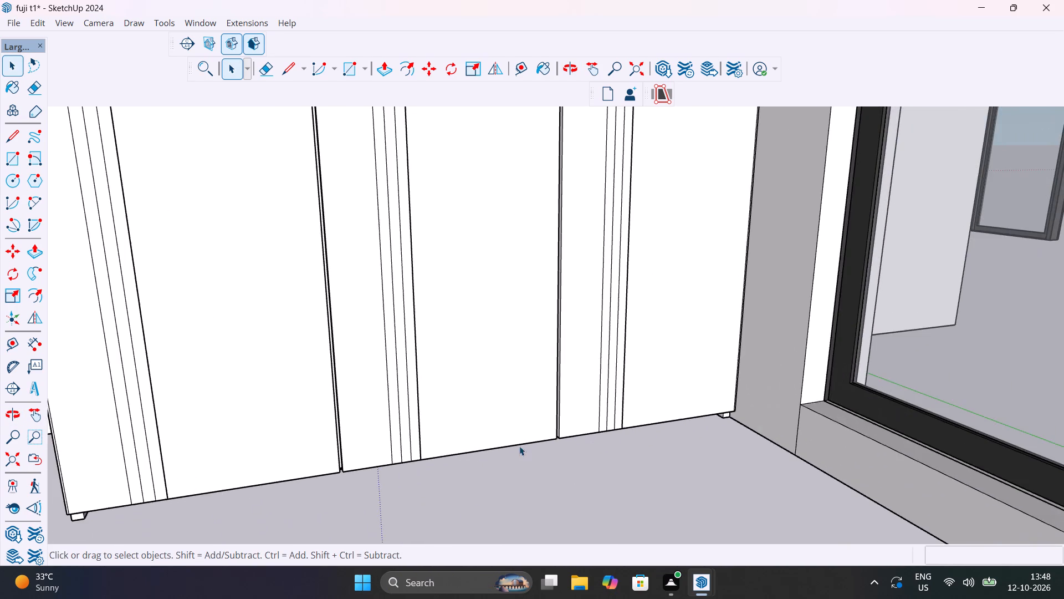
{"action": "middle_click_drag", "start_coordinate": [465, 513], "coordinate": [615, 404]}
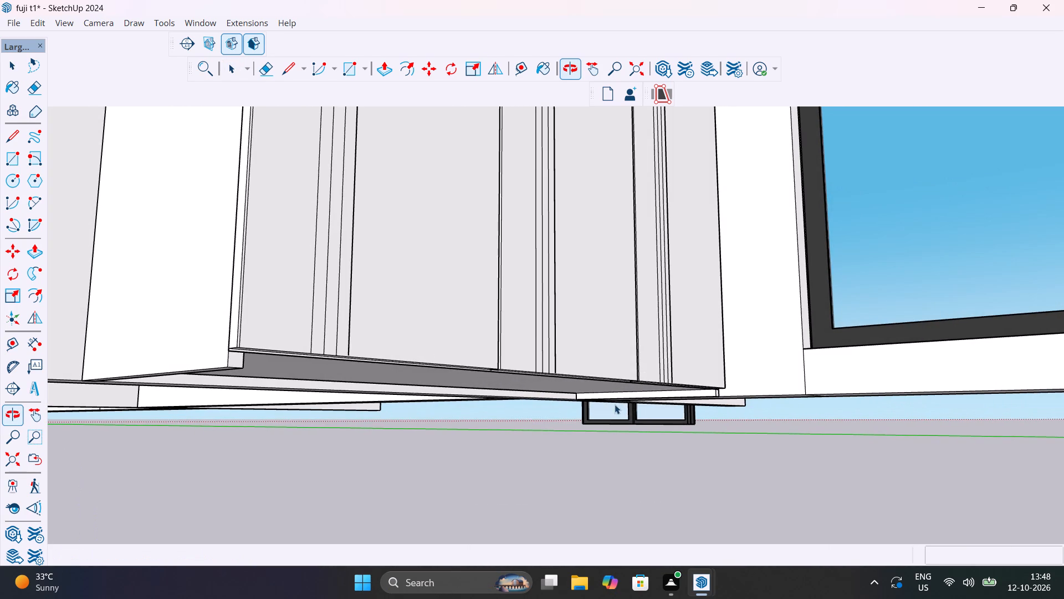
{"action": "scroll", "coordinate": [278, 356], "scroll_direction": "up", "scroll_amount": 9}
{"action": "middle_click_drag", "start_coordinate": [284, 382], "coordinate": [392, 377]}
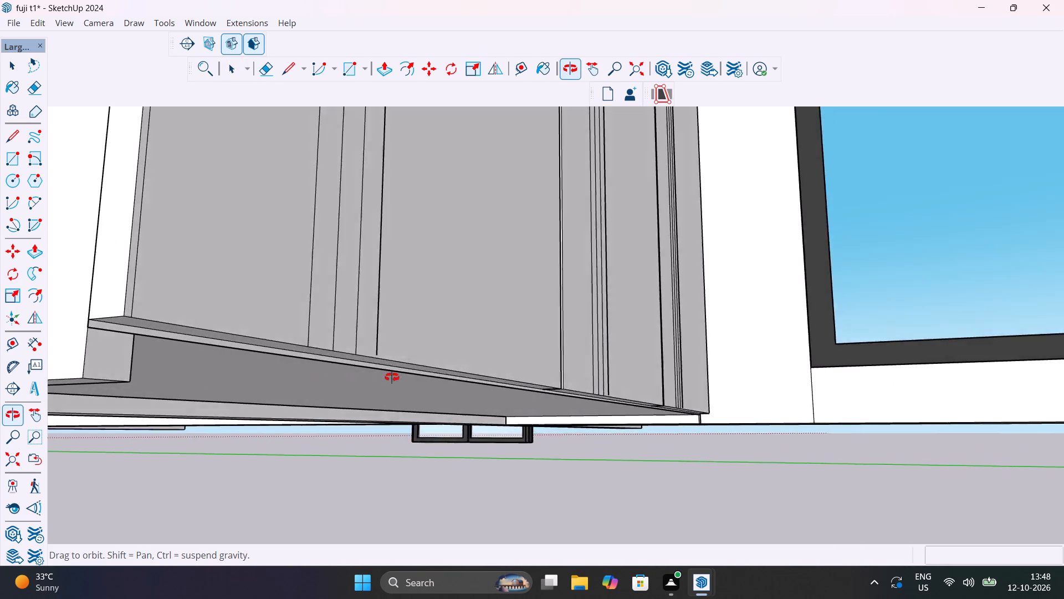
{"action": "middle_click_drag", "start_coordinate": [392, 377], "coordinate": [490, 389]}
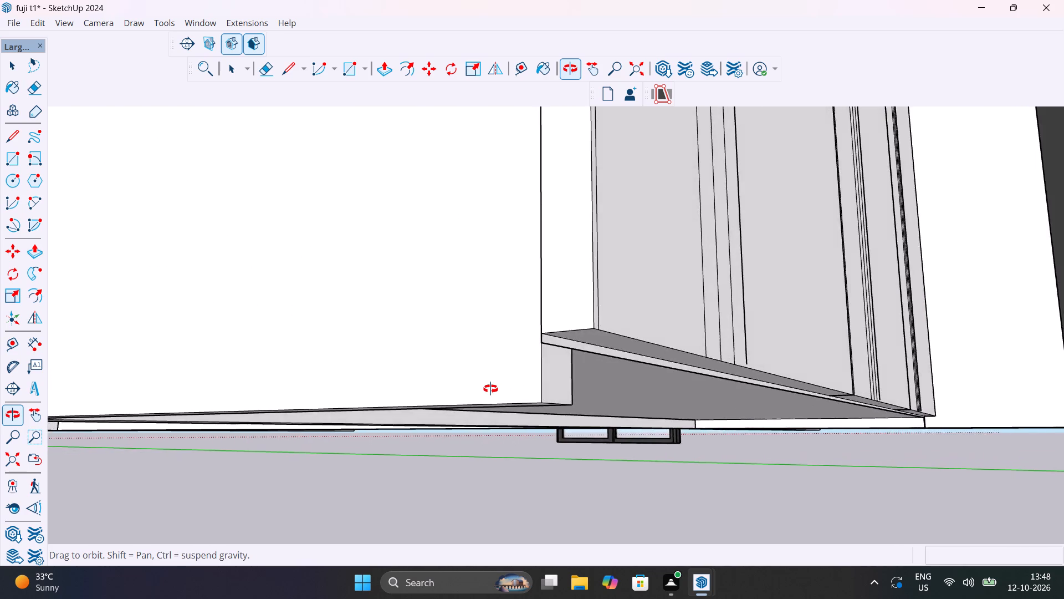
{"action": "middle_click_drag", "start_coordinate": [490, 389], "coordinate": [485, 451]}
{"action": "scroll", "coordinate": [546, 437], "scroll_direction": "down", "scroll_amount": 14}
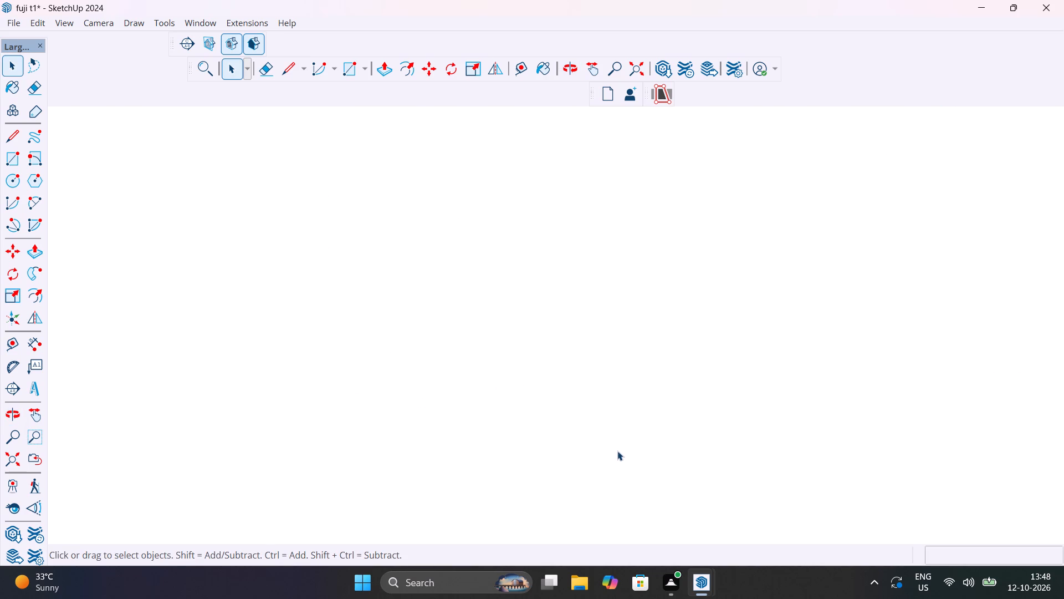
{"action": "middle_click_drag", "start_coordinate": [531, 448], "coordinate": [249, 456]}
{"action": "scroll", "coordinate": [479, 461], "scroll_direction": "down", "scroll_amount": 10}
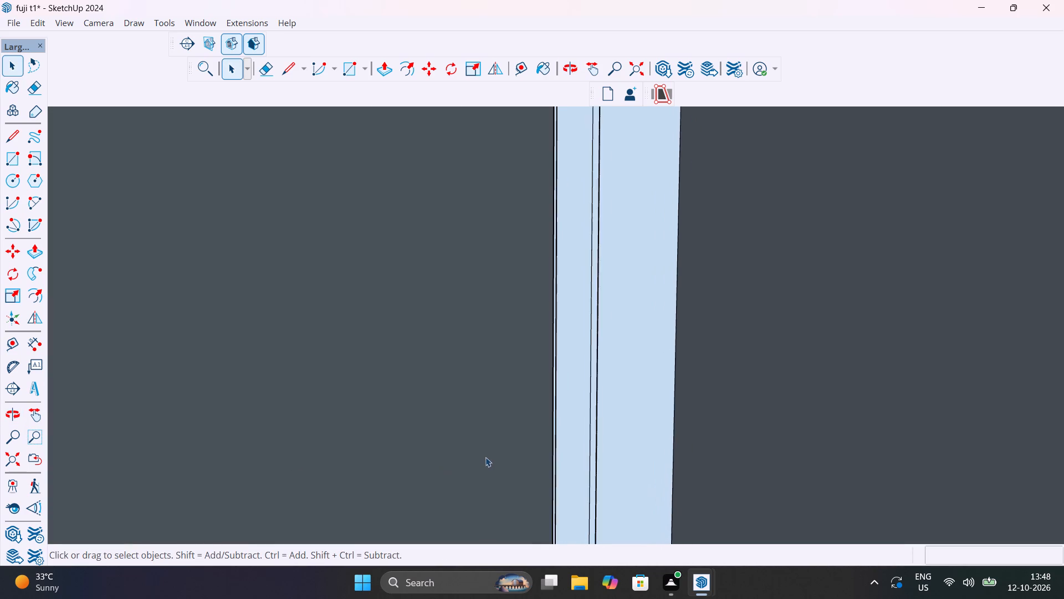
{"action": "scroll", "coordinate": [485, 457], "scroll_direction": "down", "scroll_amount": 20}
{"action": "scroll", "coordinate": [485, 457], "scroll_direction": "down", "scroll_amount": 11}
{"action": "middle_click_drag", "start_coordinate": [675, 439], "coordinate": [355, 463]}
{"action": "scroll", "coordinate": [670, 438], "scroll_direction": "down", "scroll_amount": 1}
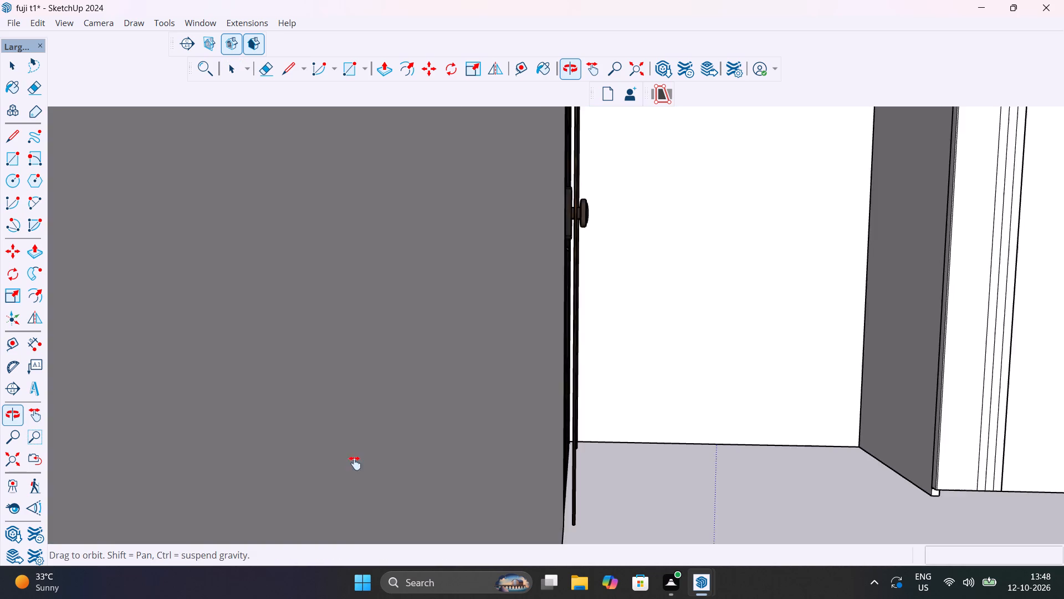
{"action": "middle_click_drag", "start_coordinate": [355, 463], "coordinate": [323, 463]}
{"action": "scroll", "coordinate": [482, 431], "scroll_direction": "down", "scroll_amount": 15}
{"action": "middle_click_drag", "start_coordinate": [797, 493], "coordinate": [508, 495], "text": "shift"}
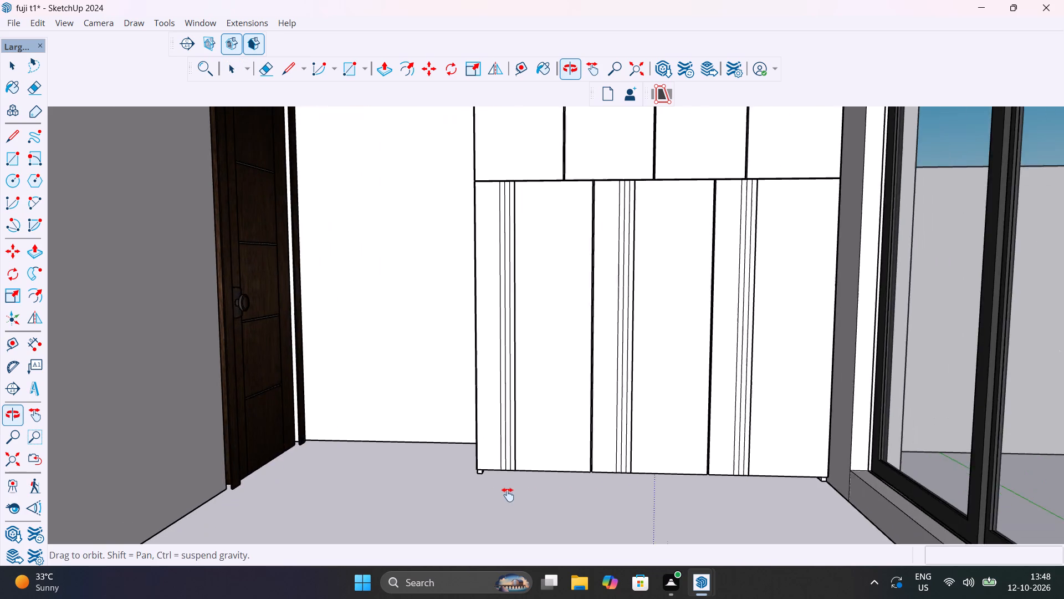
{"action": "middle_click_drag", "start_coordinate": [508, 495], "coordinate": [558, 512], "text": "shift"}
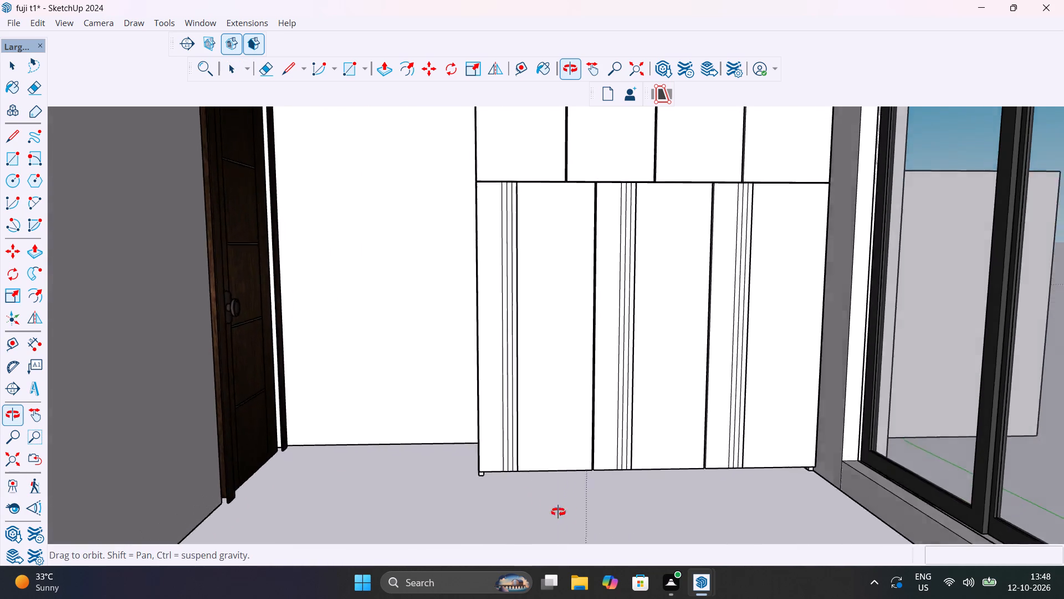
{"action": "middle_click_drag", "start_coordinate": [558, 512], "coordinate": [461, 326], "text": "shift"}
{"action": "scroll", "coordinate": [500, 478], "scroll_direction": "up", "scroll_amount": 11}
{"action": "middle_click_drag", "start_coordinate": [526, 498], "coordinate": [587, 502]}
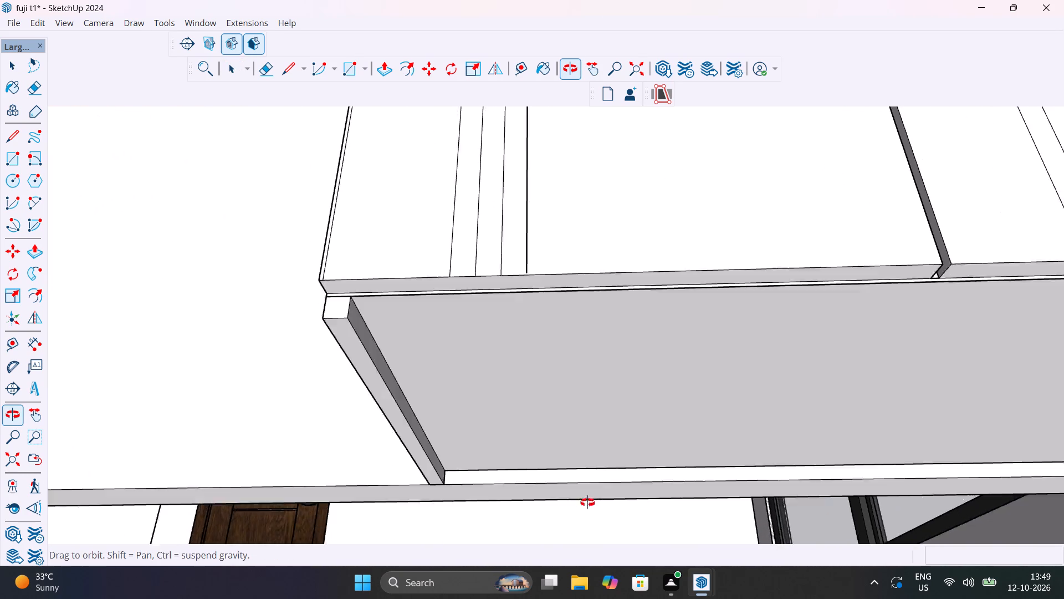
{"action": "middle_click_drag", "start_coordinate": [587, 502], "coordinate": [677, 568]}
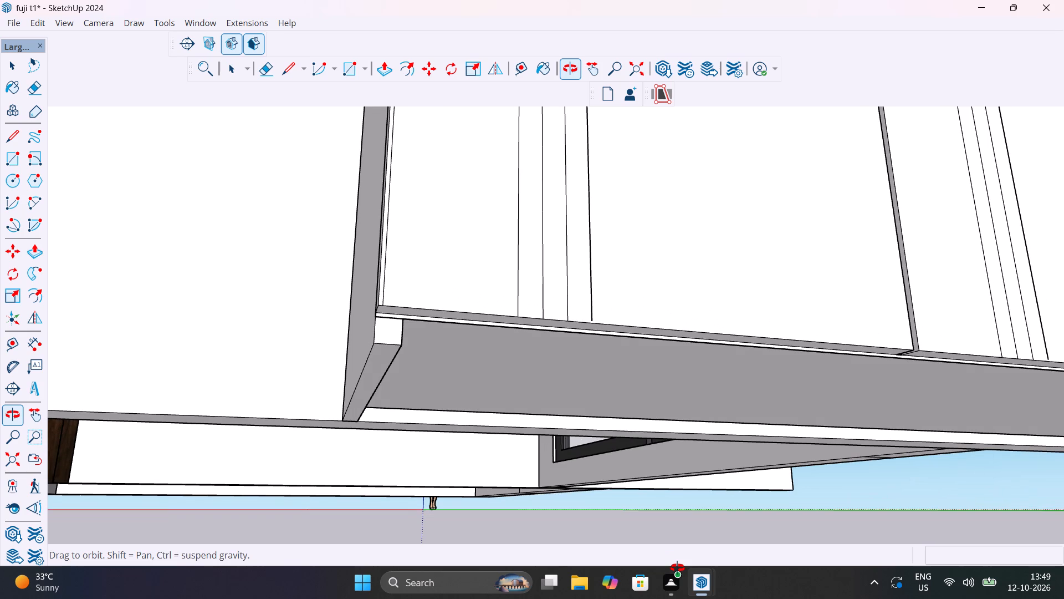
{"action": "middle_click_drag", "start_coordinate": [677, 568], "coordinate": [508, 545]}
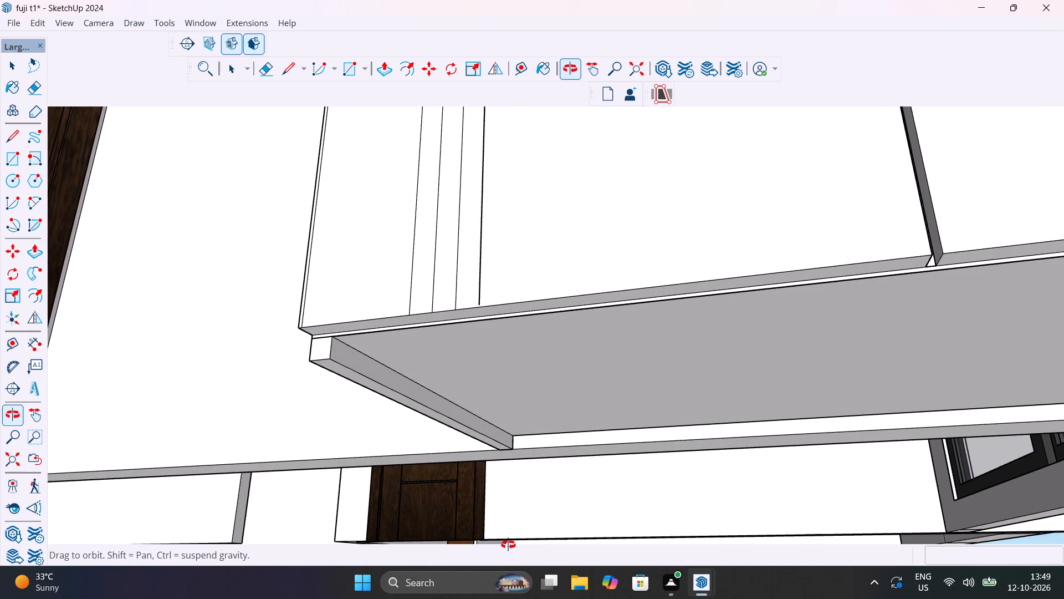
{"action": "middle_click_drag", "start_coordinate": [508, 545], "coordinate": [791, 598]}
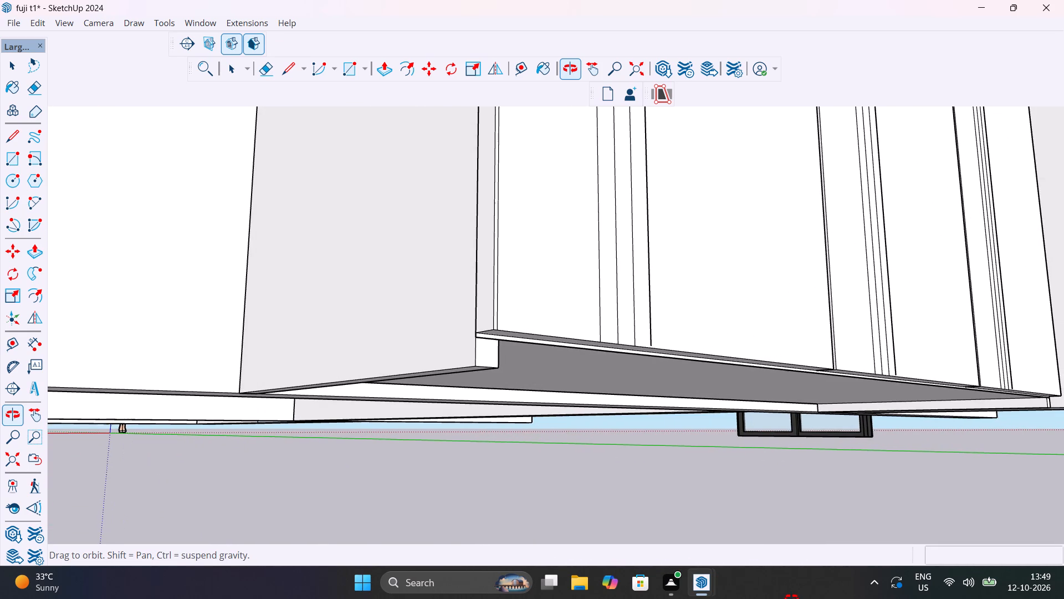
{"action": "middle_click_drag", "start_coordinate": [791, 598], "coordinate": [812, 598]}
{"action": "middle_click_drag", "start_coordinate": [556, 352], "coordinate": [562, 426]}
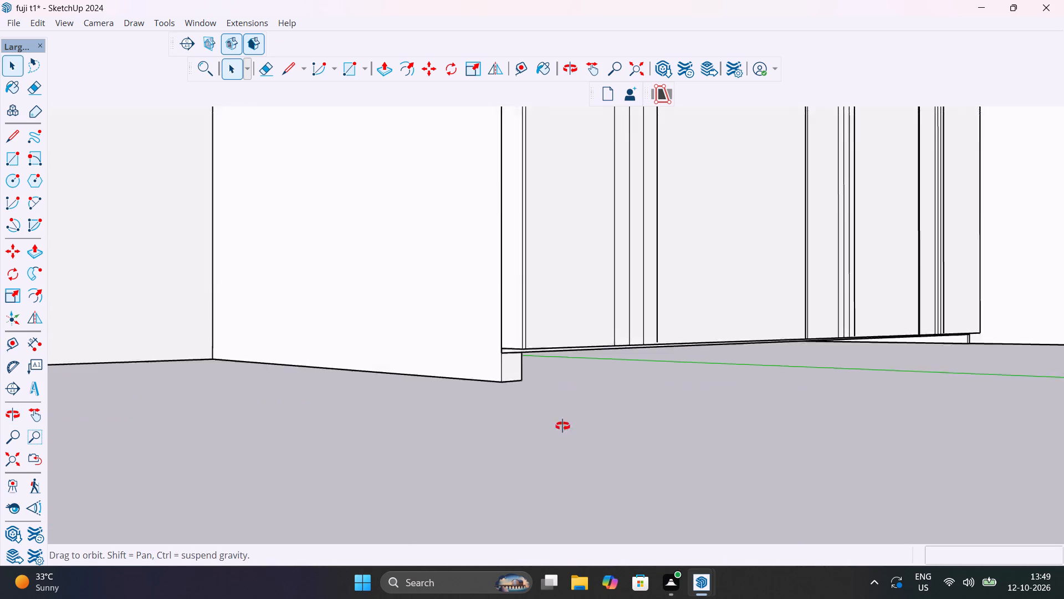
{"action": "middle_click_drag", "start_coordinate": [562, 426], "coordinate": [550, 510]}
{"action": "scroll", "coordinate": [544, 444], "scroll_direction": "down", "scroll_amount": 16}
{"action": "middle_click_drag", "start_coordinate": [626, 395], "coordinate": [433, 414]}
{"action": "scroll", "coordinate": [621, 395], "scroll_direction": "down", "scroll_amount": 1}
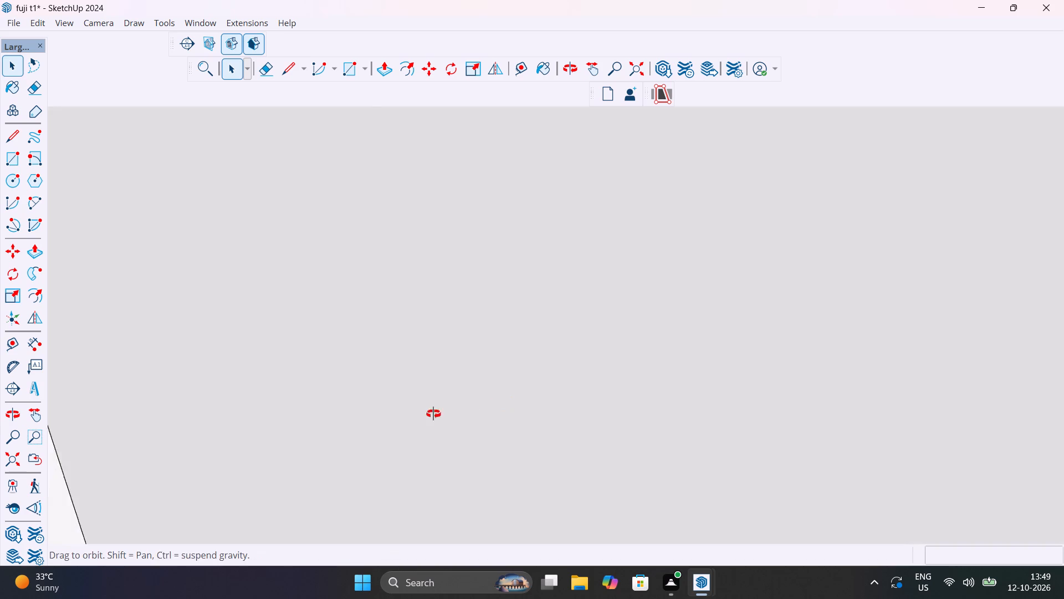
{"action": "middle_click_drag", "start_coordinate": [433, 414], "coordinate": [323, 418]}
{"action": "scroll", "coordinate": [426, 398], "scroll_direction": "down", "scroll_amount": 20}
{"action": "scroll", "coordinate": [426, 398], "scroll_direction": "down", "scroll_amount": 20}
{"action": "scroll", "coordinate": [426, 398], "scroll_direction": "down", "scroll_amount": 8}
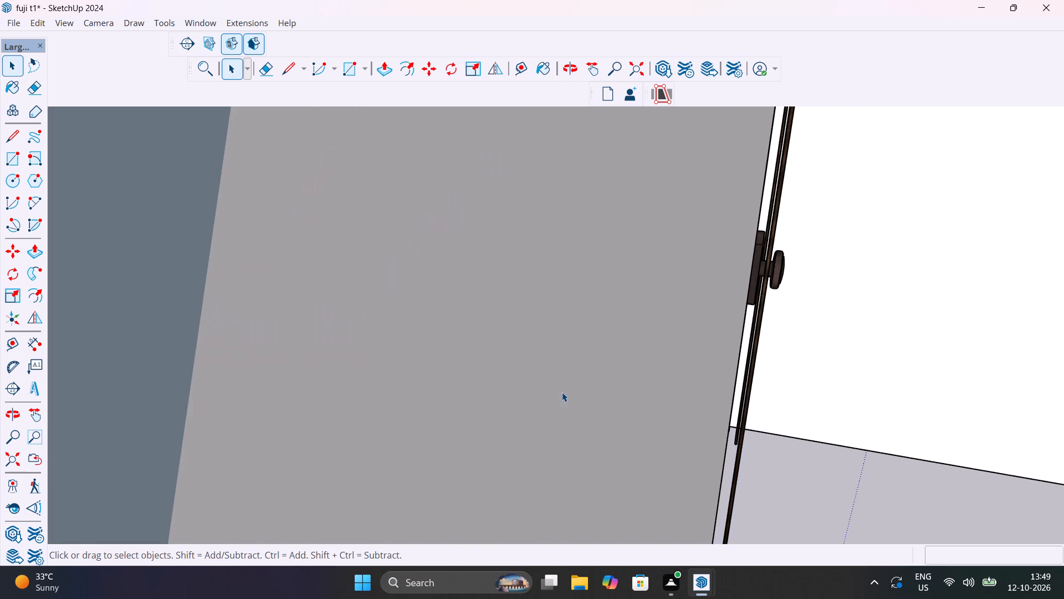
{"action": "scroll", "coordinate": [562, 392], "scroll_direction": "down", "scroll_amount": 20}
{"action": "scroll", "coordinate": [562, 392], "scroll_direction": "down", "scroll_amount": 2}
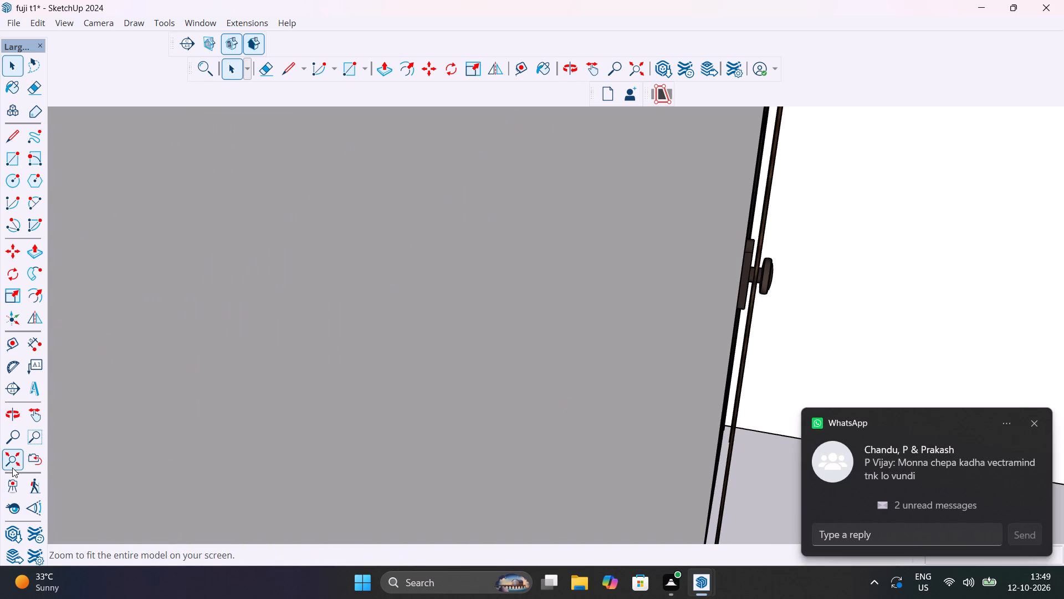
Show the whole house and unhide its hidden outer wall, floor and balcony parapet.
{"action": "left_click", "coordinate": [12, 468]}
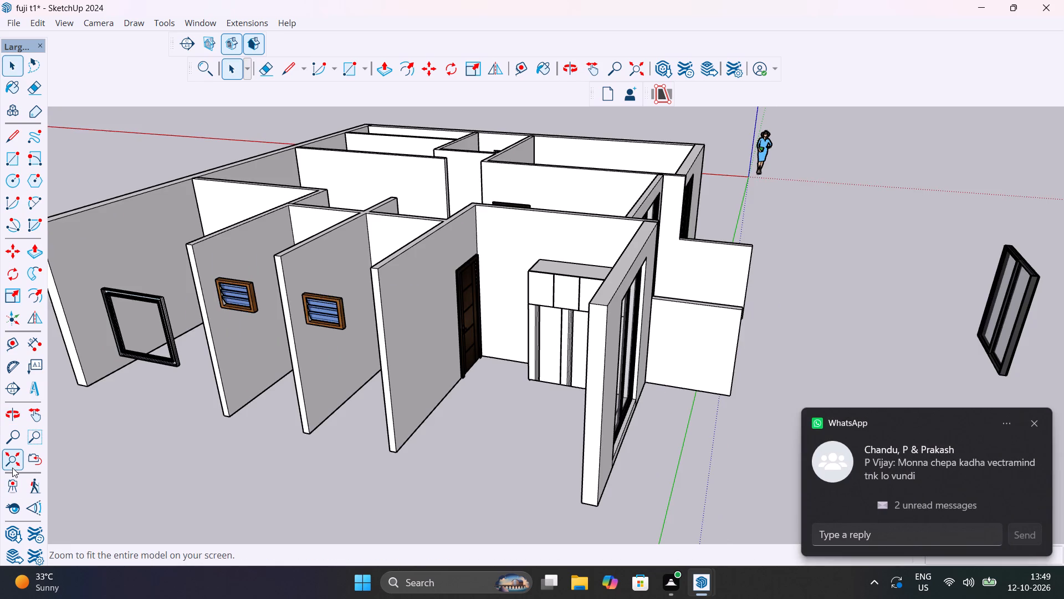
{"action": "left_click", "coordinate": [41, 27]}
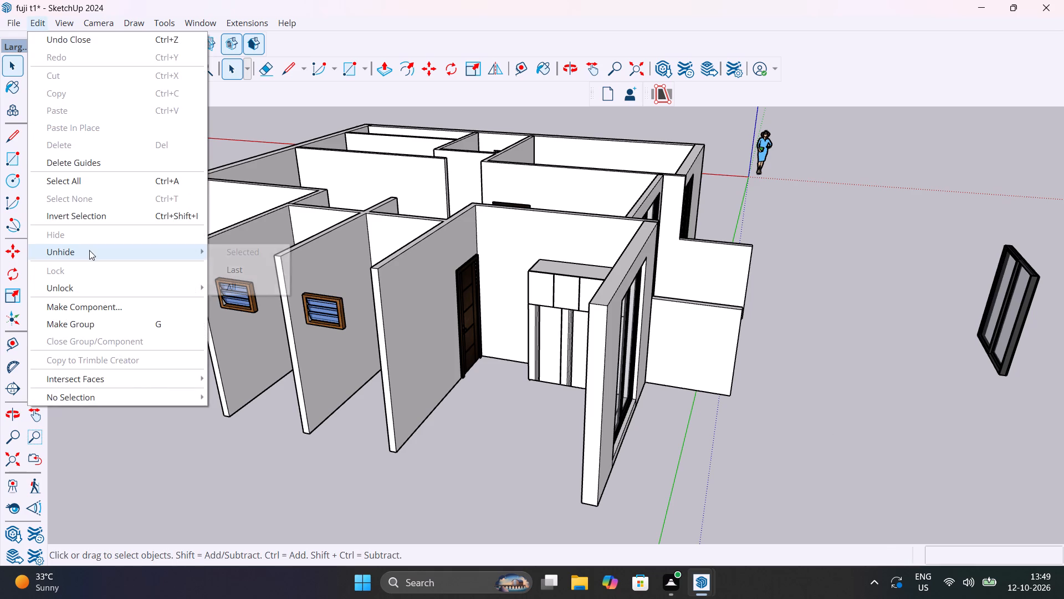
{"action": "left_click", "coordinate": [248, 280]}
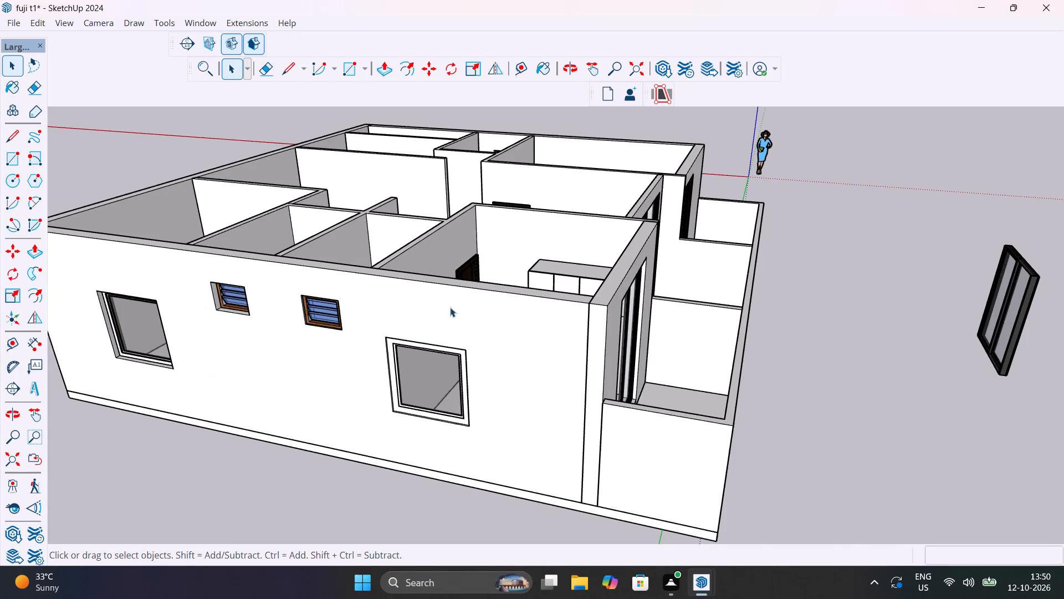
Examine the wardrobe's placement in the bedroom between the door and the sliding window from above.
{"action": "scroll", "coordinate": [530, 282], "scroll_direction": "up", "scroll_amount": 4}
{"action": "middle_click_drag", "start_coordinate": [547, 304], "coordinate": [613, 450]}
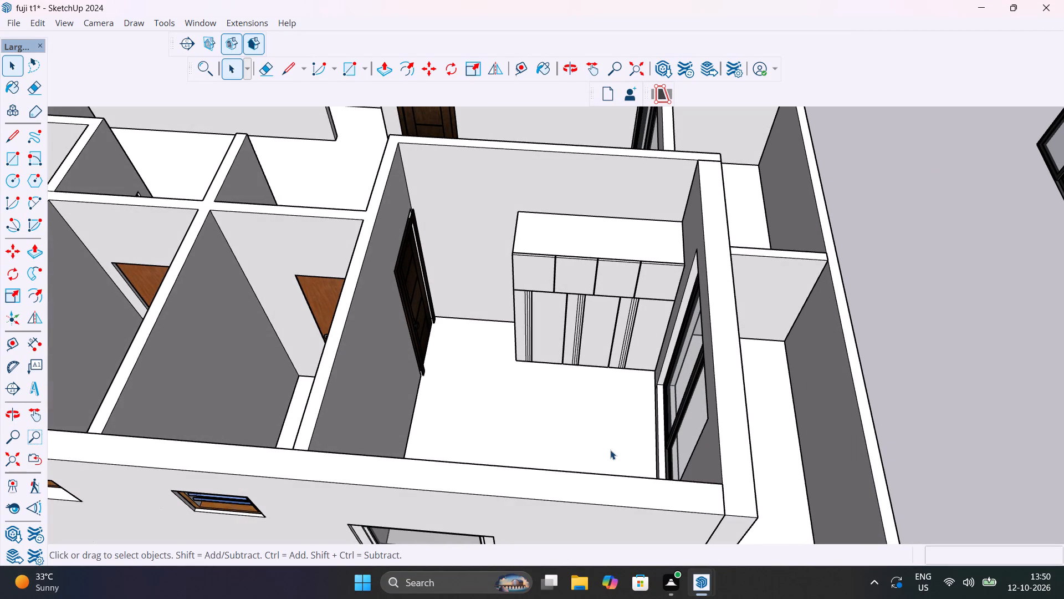
{"action": "scroll", "coordinate": [610, 450], "scroll_direction": "down", "scroll_amount": 2}
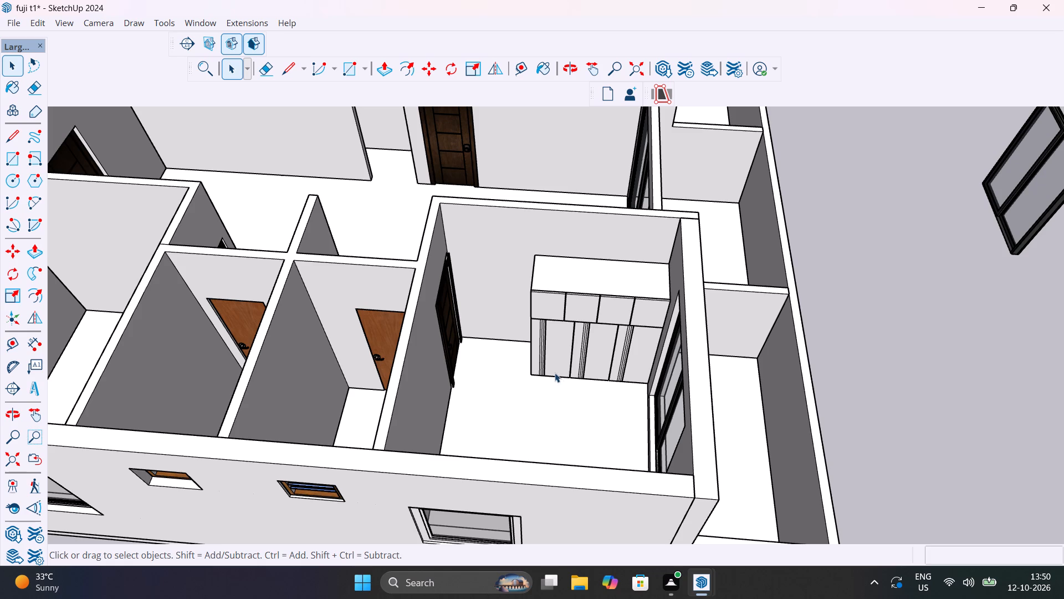
{"action": "scroll", "coordinate": [496, 367], "scroll_direction": "down", "scroll_amount": 1, "text": "shift"}
{"action": "middle_click_drag", "start_coordinate": [496, 367], "coordinate": [506, 444], "text": "shift"}
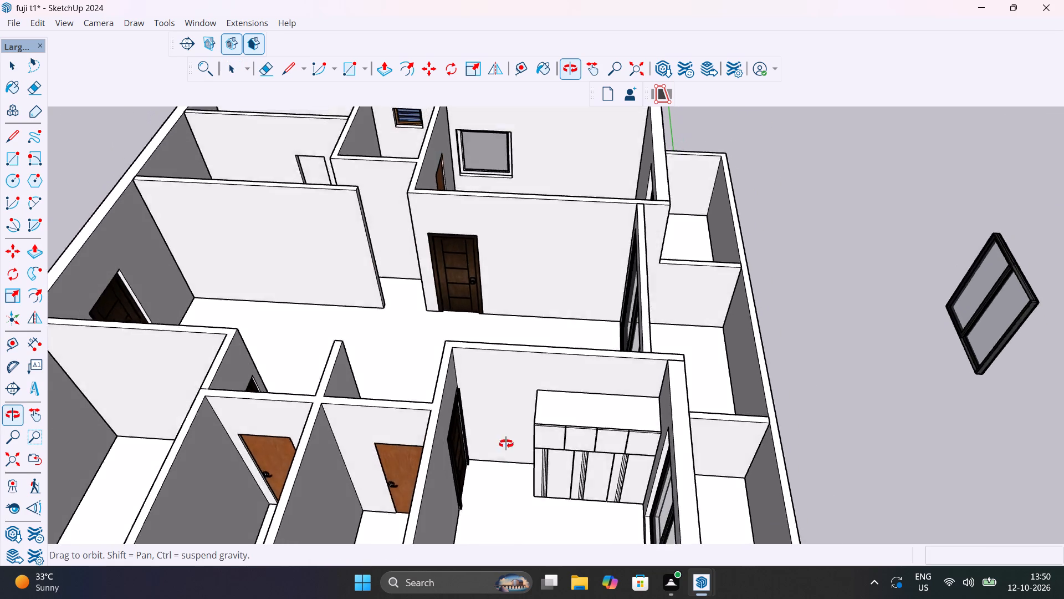
{"action": "middle_click_drag", "start_coordinate": [506, 444], "coordinate": [592, 401], "text": "shift"}
{"action": "scroll", "coordinate": [687, 373], "scroll_direction": "up", "scroll_amount": 5}
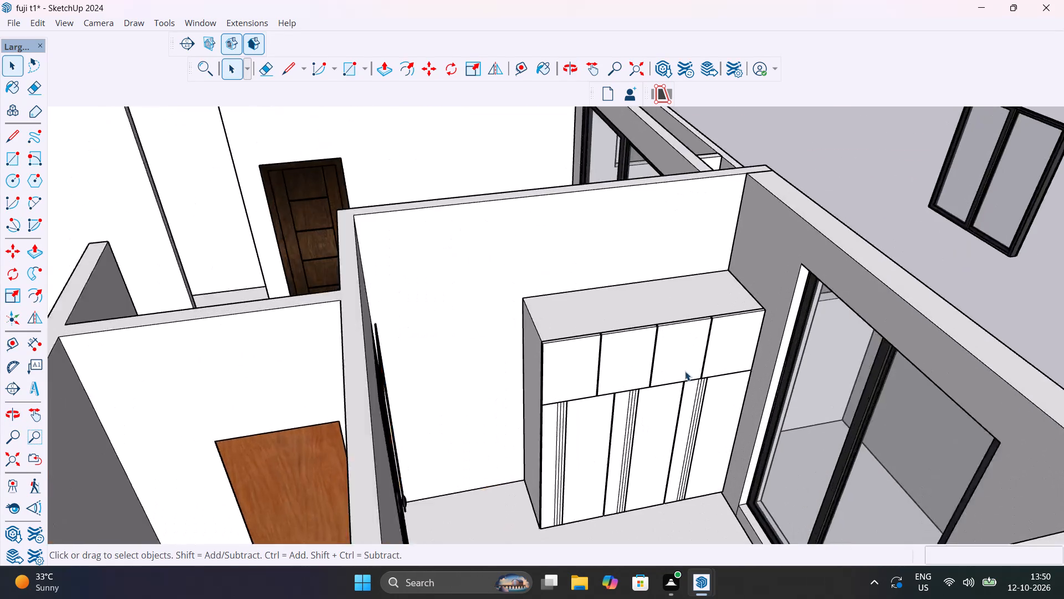
{"action": "scroll", "coordinate": [685, 371], "scroll_direction": "up", "scroll_amount": 5}
{"action": "scroll", "coordinate": [608, 362], "scroll_direction": "up", "scroll_amount": 6}
{"action": "scroll", "coordinate": [622, 393], "scroll_direction": "down", "scroll_amount": 12}
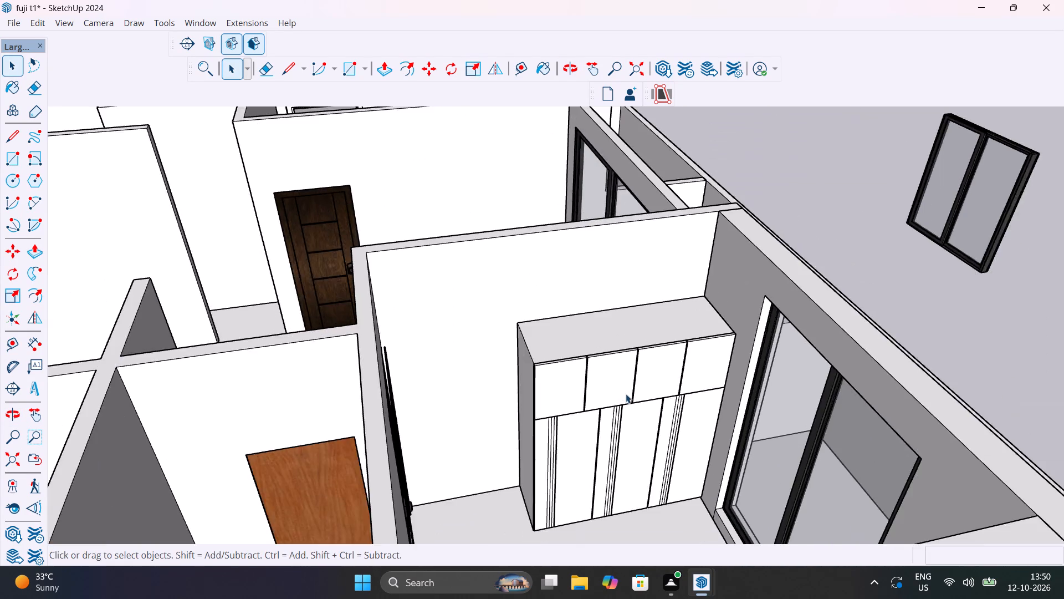
{"action": "scroll", "coordinate": [626, 394], "scroll_direction": "down", "scroll_amount": 13}
Examine the whole house layout from above, including the rooms, doors, windows, balconies and wardrobe bedroom.
{"action": "middle_click_drag", "start_coordinate": [640, 399], "coordinate": [282, 464]}
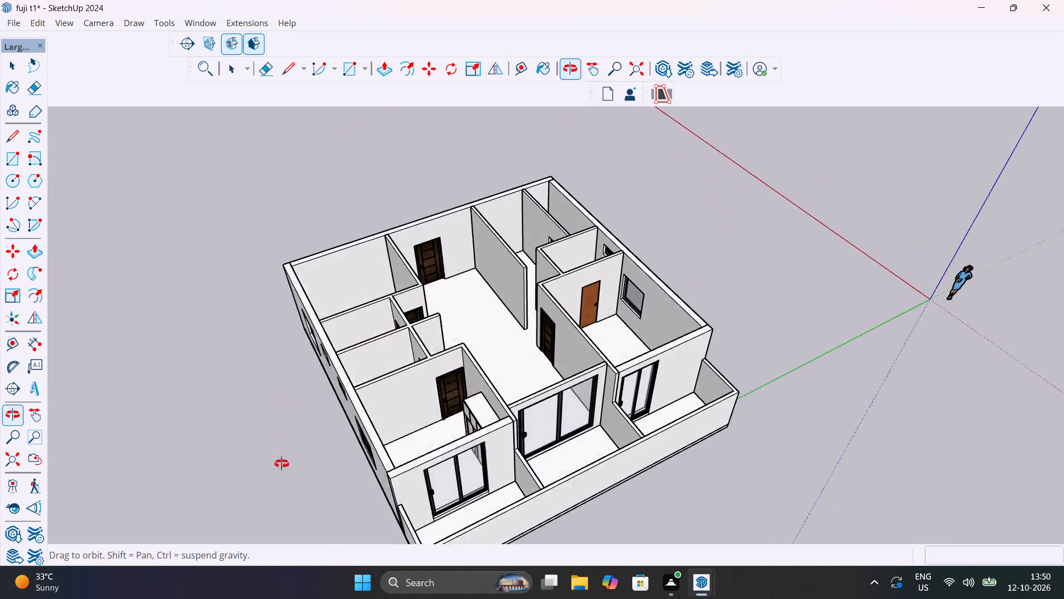
{"action": "middle_click_drag", "start_coordinate": [282, 464], "coordinate": [428, 385]}
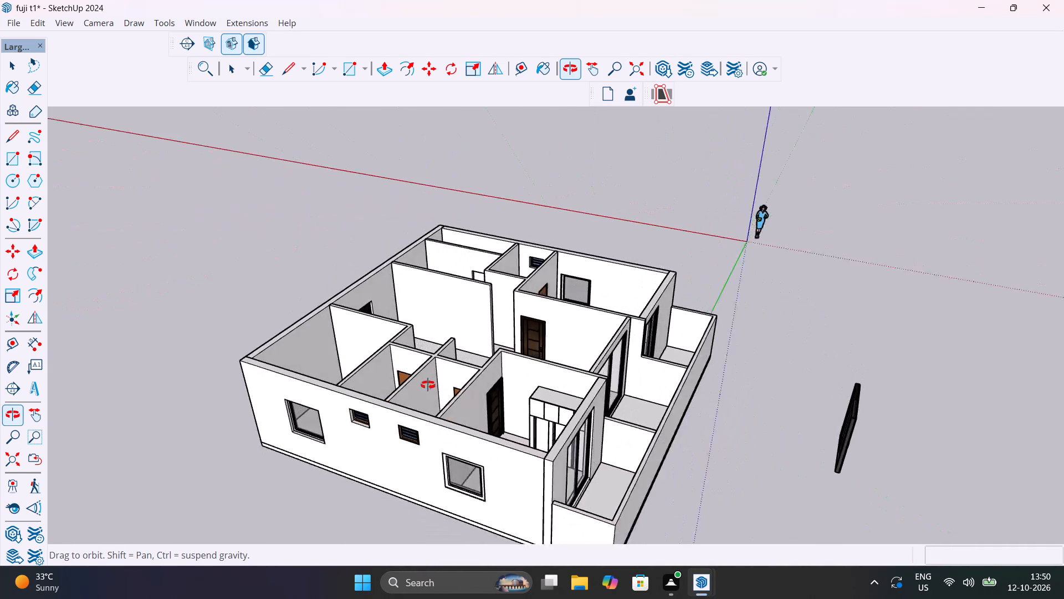
{"action": "middle_click_drag", "start_coordinate": [428, 385], "coordinate": [427, 385]}
{"action": "scroll", "coordinate": [437, 390], "scroll_direction": "down", "scroll_amount": 6}
{"action": "scroll", "coordinate": [493, 400], "scroll_direction": "up", "scroll_amount": 1}
{"action": "middle_click_drag", "start_coordinate": [490, 400], "coordinate": [311, 468]}
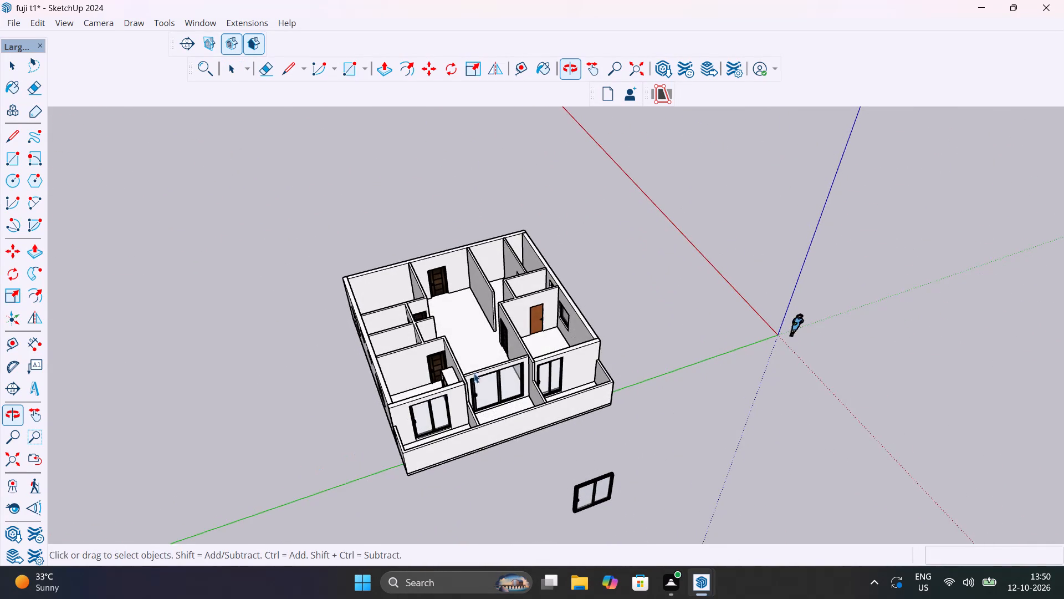
{"action": "scroll", "coordinate": [474, 363], "scroll_direction": "up", "scroll_amount": 11}
{"action": "middle_click_drag", "start_coordinate": [491, 392], "coordinate": [623, 390]}
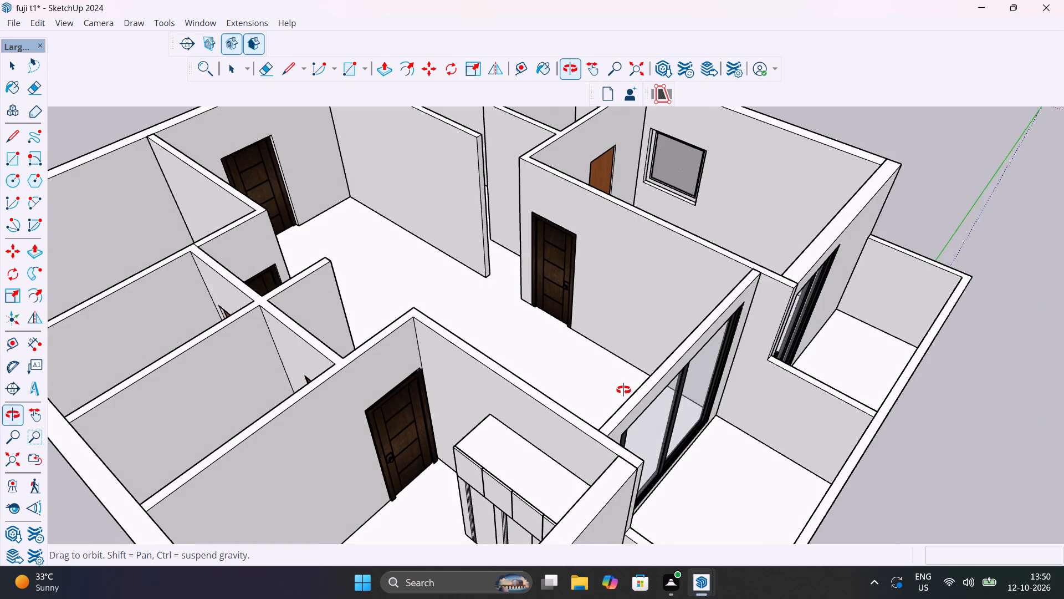
{"action": "middle_click_drag", "start_coordinate": [623, 390], "coordinate": [637, 437]}
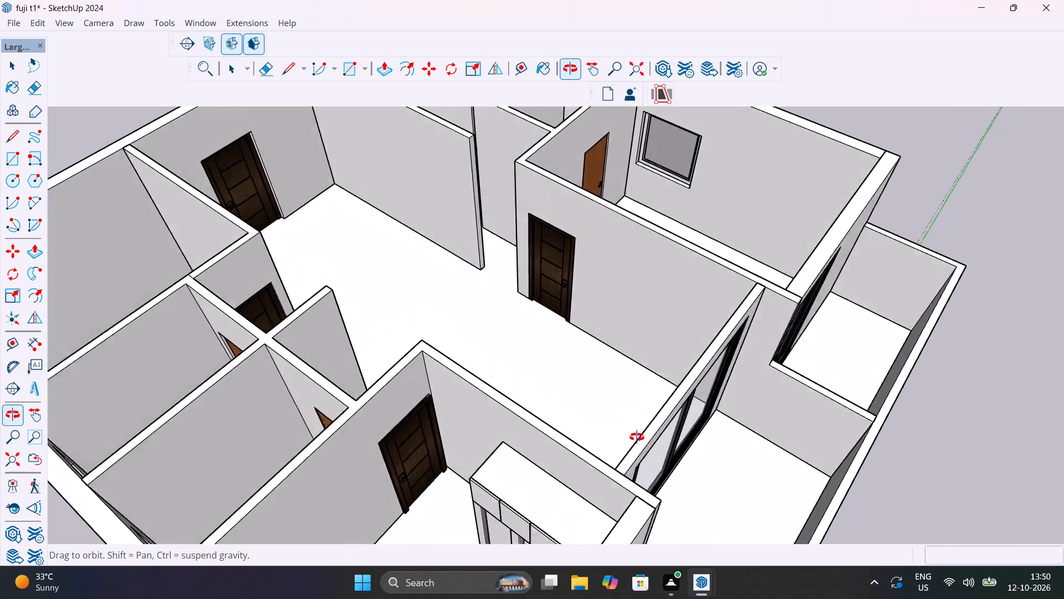
{"action": "middle_click_drag", "start_coordinate": [637, 437], "coordinate": [589, 348]}
{"action": "scroll", "coordinate": [538, 373], "scroll_direction": "down", "scroll_amount": 7}
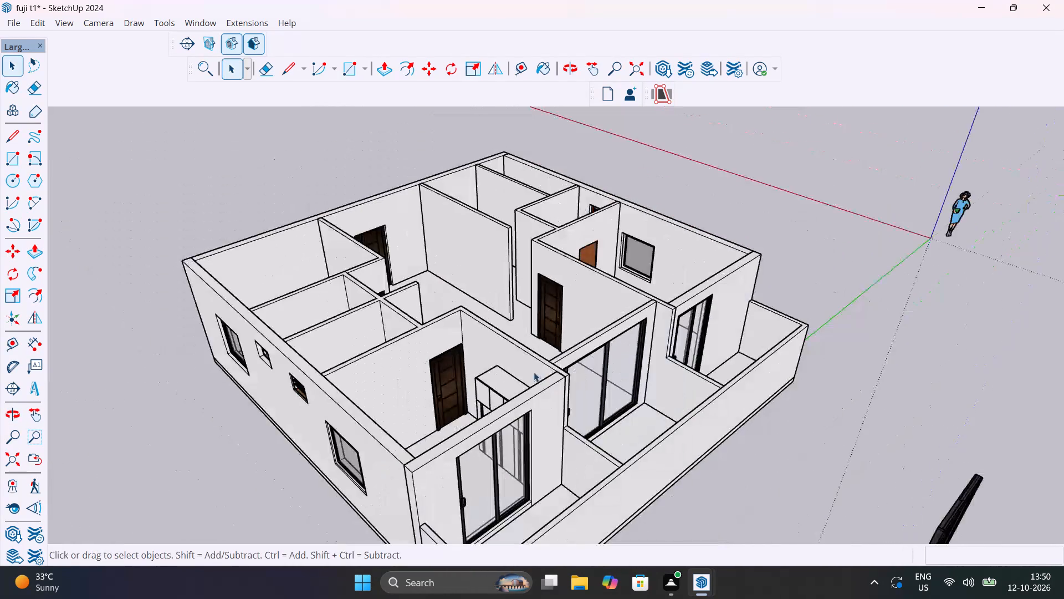
{"action": "middle_click_drag", "start_coordinate": [550, 370], "coordinate": [313, 473]}
{"action": "scroll", "coordinate": [299, 363], "scroll_direction": "up", "scroll_amount": 10}
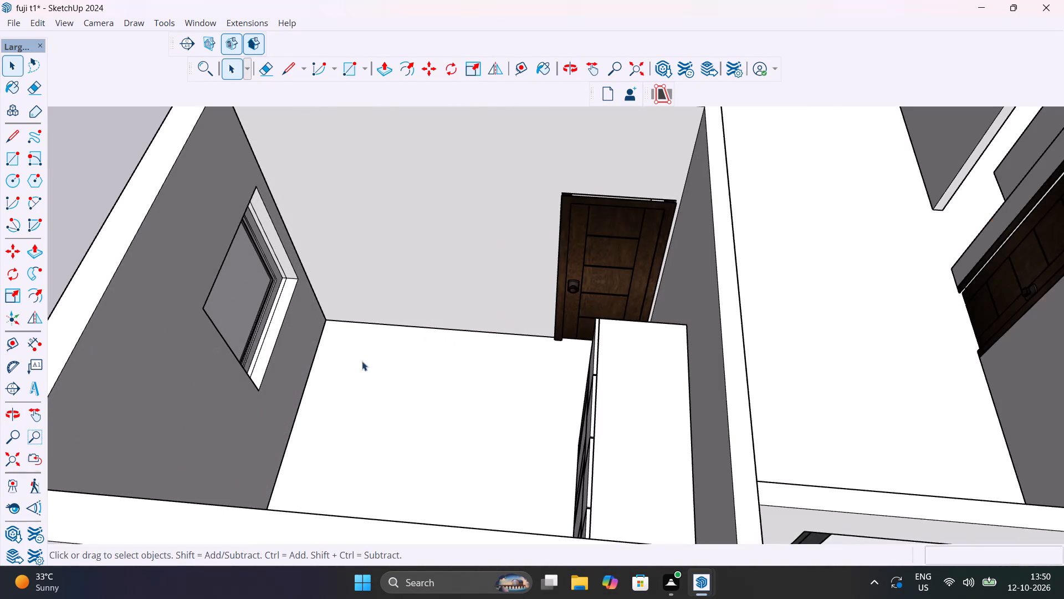
{"action": "middle_click_drag", "start_coordinate": [407, 372], "coordinate": [561, 450]}
{"action": "scroll", "coordinate": [535, 410], "scroll_direction": "down", "scroll_amount": 6}
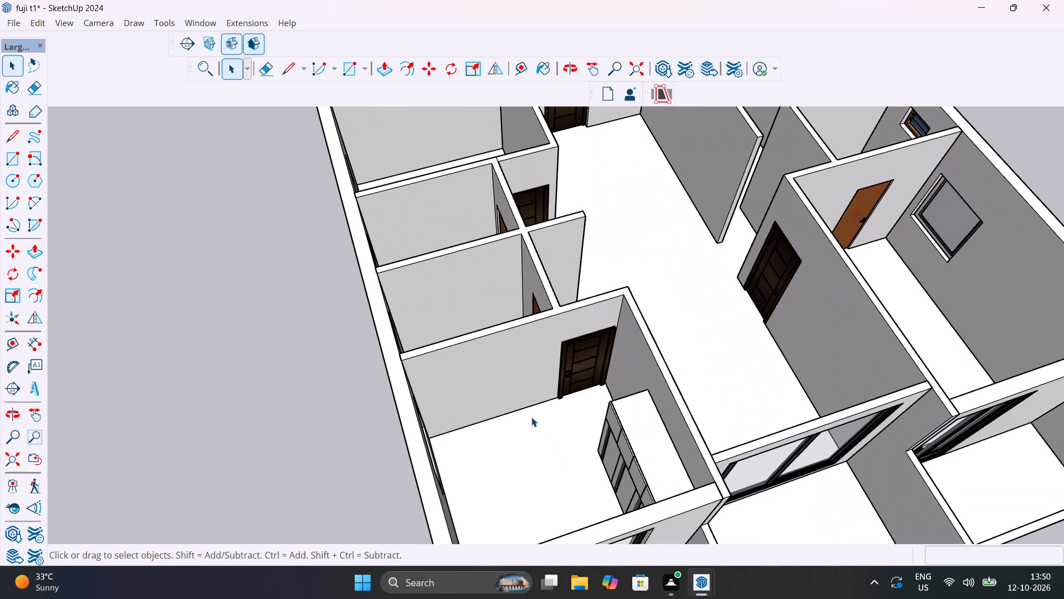
{"action": "middle_click_drag", "start_coordinate": [642, 476], "coordinate": [813, 439]}
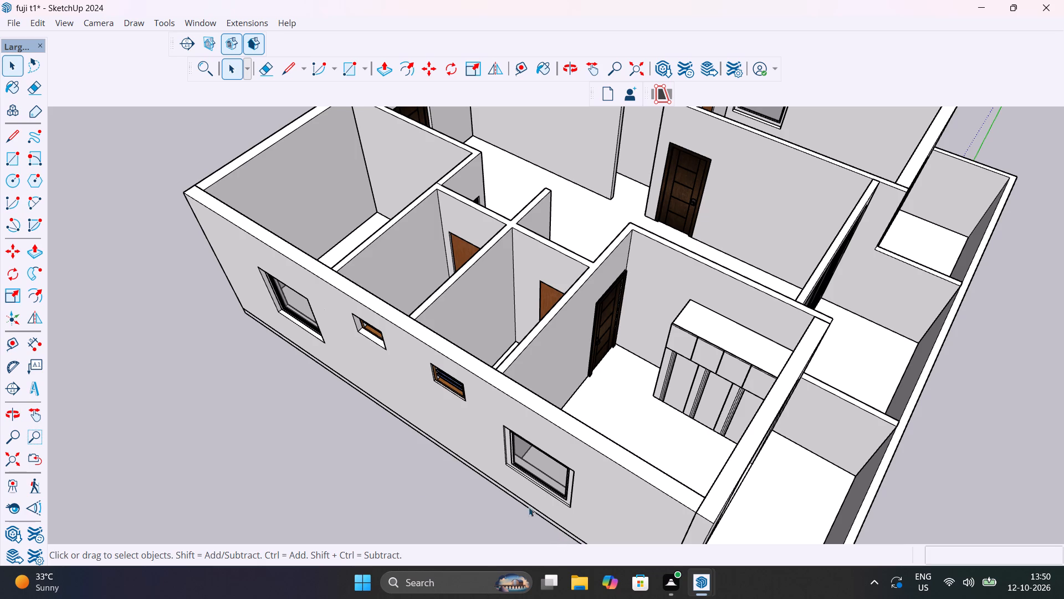
Open the bedroom wardrobe for editing and select the middle narrow strip on its door-side lower front.
{"action": "scroll", "coordinate": [599, 423], "scroll_direction": "down", "scroll_amount": 6}
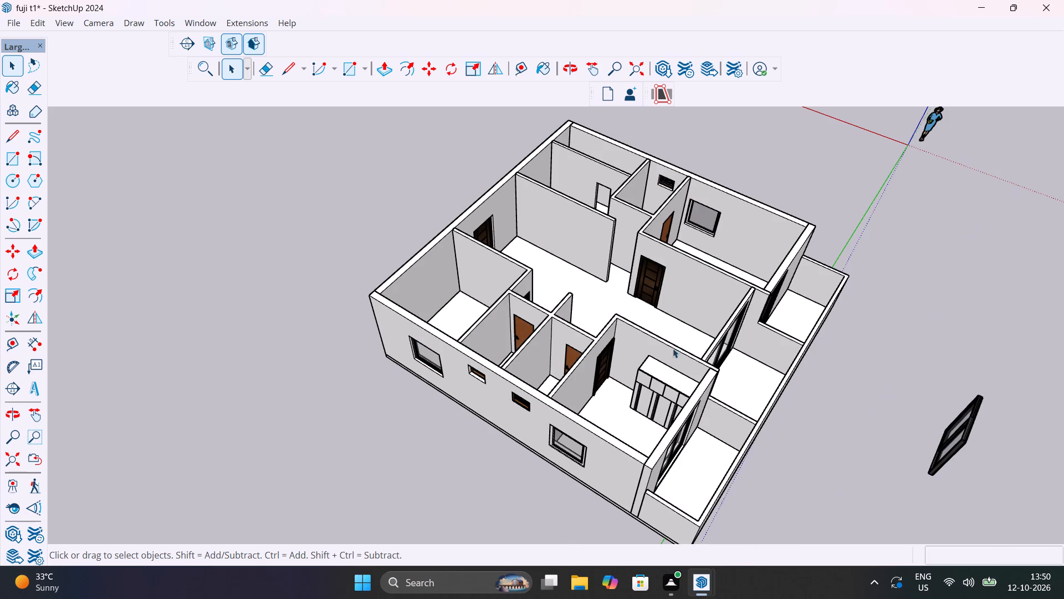
{"action": "scroll", "coordinate": [675, 273], "scroll_direction": "up", "scroll_amount": 4}
{"action": "middle_click_drag", "start_coordinate": [670, 422], "coordinate": [825, 306]}
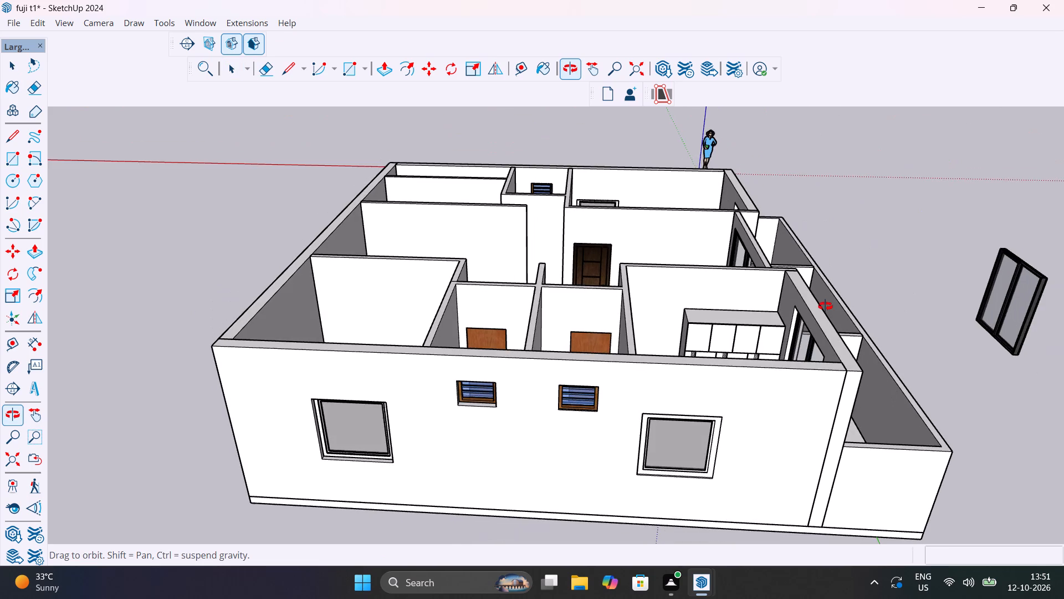
{"action": "middle_click_drag", "start_coordinate": [825, 306], "coordinate": [871, 477]}
{"action": "scroll", "coordinate": [713, 385], "scroll_direction": "up", "scroll_amount": 12}
{"action": "middle_click_drag", "start_coordinate": [765, 432], "coordinate": [703, 373]}
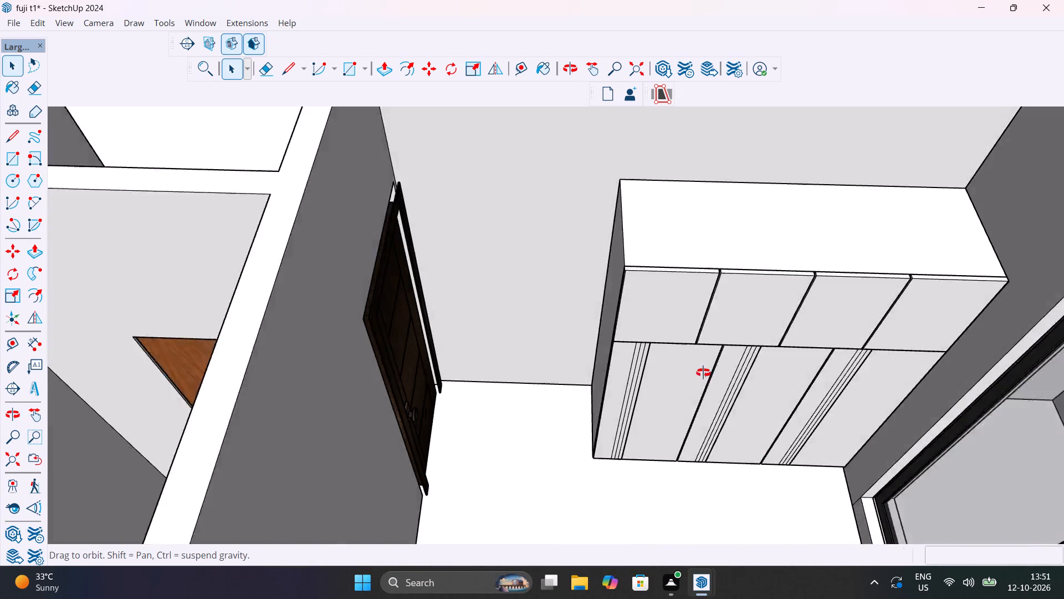
{"action": "middle_click_drag", "start_coordinate": [703, 373], "coordinate": [677, 321]}
{"action": "scroll", "coordinate": [646, 334], "scroll_direction": "up", "scroll_amount": 11}
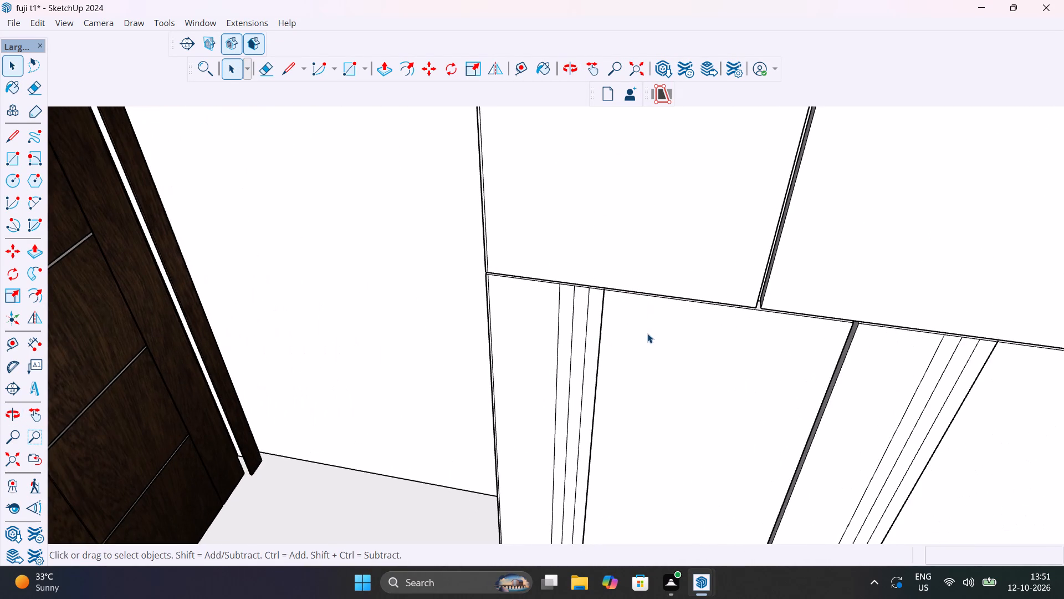
{"action": "left_click", "coordinate": [598, 333]}
{"action": "triple_click", "coordinate": [594, 338]}
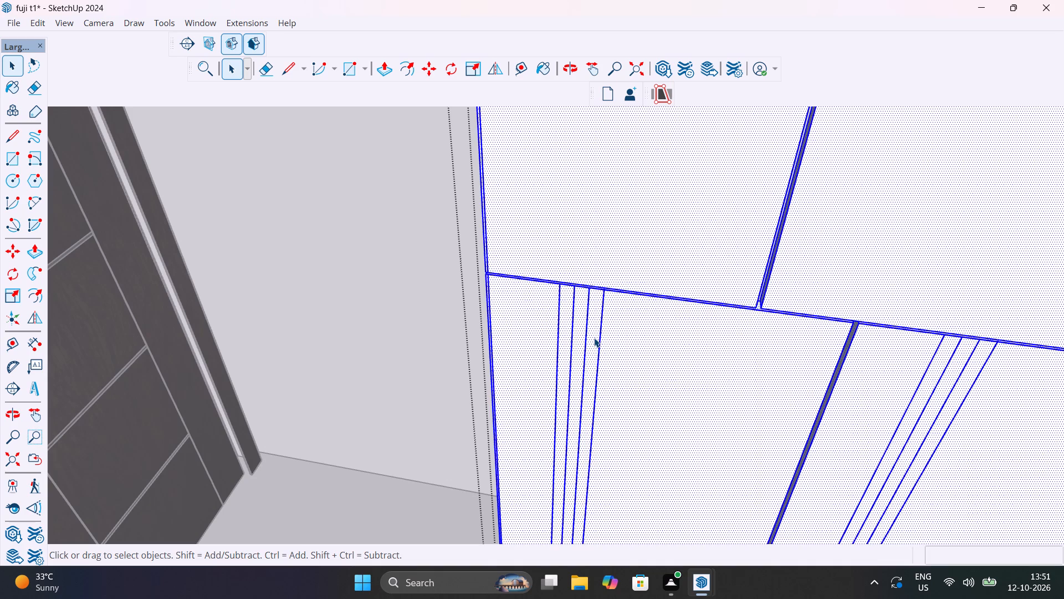
{"action": "double_click", "coordinate": [594, 338]}
{"action": "left_click", "coordinate": [594, 340]}
{"action": "scroll", "coordinate": [589, 351], "scroll_direction": "down", "scroll_amount": 6}
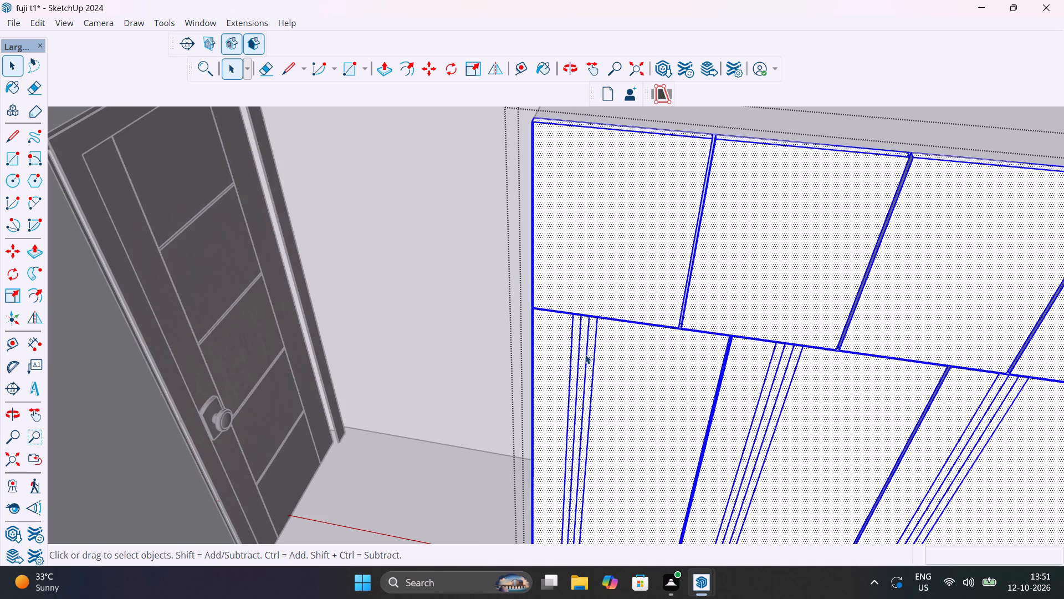
{"action": "left_click", "coordinate": [585, 354]}
{"action": "left_click", "coordinate": [582, 359]}
{"action": "scroll", "coordinate": [581, 359], "scroll_direction": "up", "scroll_amount": 5}
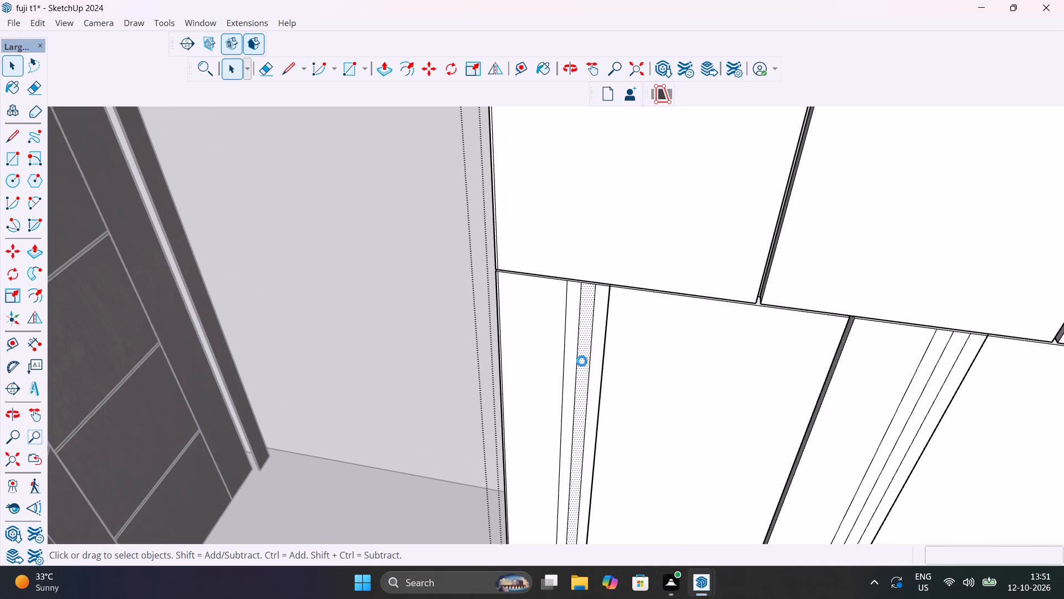
Choose Leather Red Brown from the Carpet, Fabrics, Leathers, Textiles and Wallpaper collection as the paint material.
{"action": "middle_click_drag", "start_coordinate": [621, 369], "coordinate": [747, 375]}
{"action": "scroll", "coordinate": [674, 385], "scroll_direction": "down", "scroll_amount": 5}
{"action": "middle_click_drag", "start_coordinate": [682, 390], "coordinate": [742, 412]}
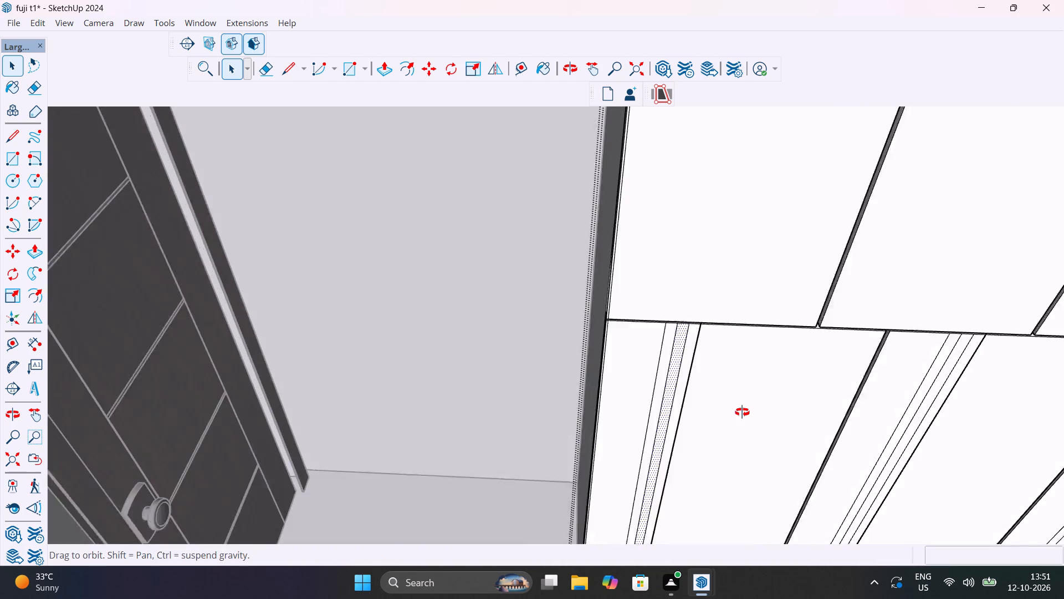
{"action": "middle_click_drag", "start_coordinate": [742, 412], "coordinate": [731, 397]}
{"action": "key", "text": "b"}
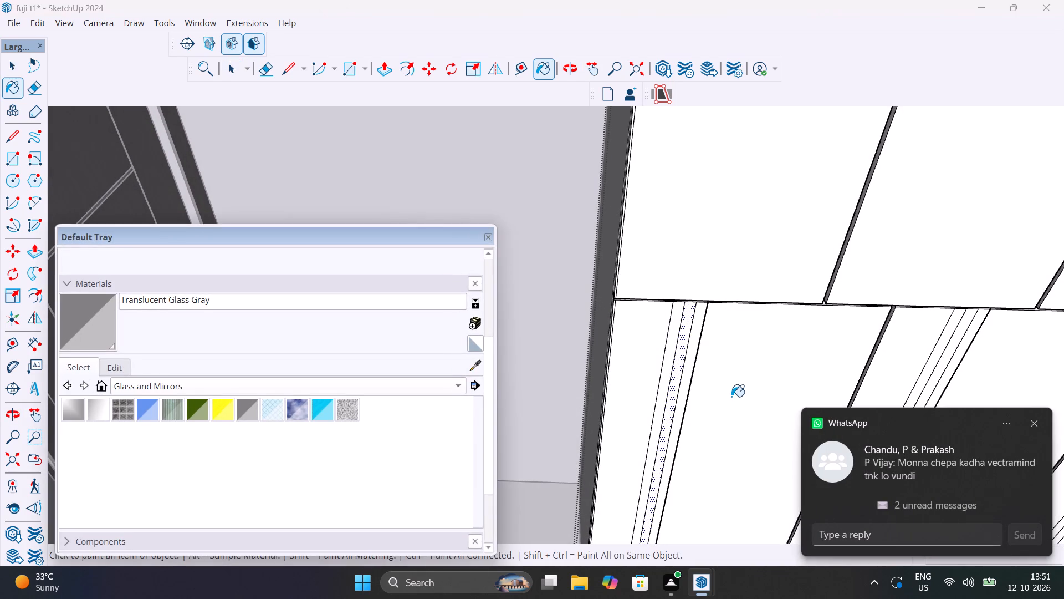
{"action": "left_click", "coordinate": [458, 387]}
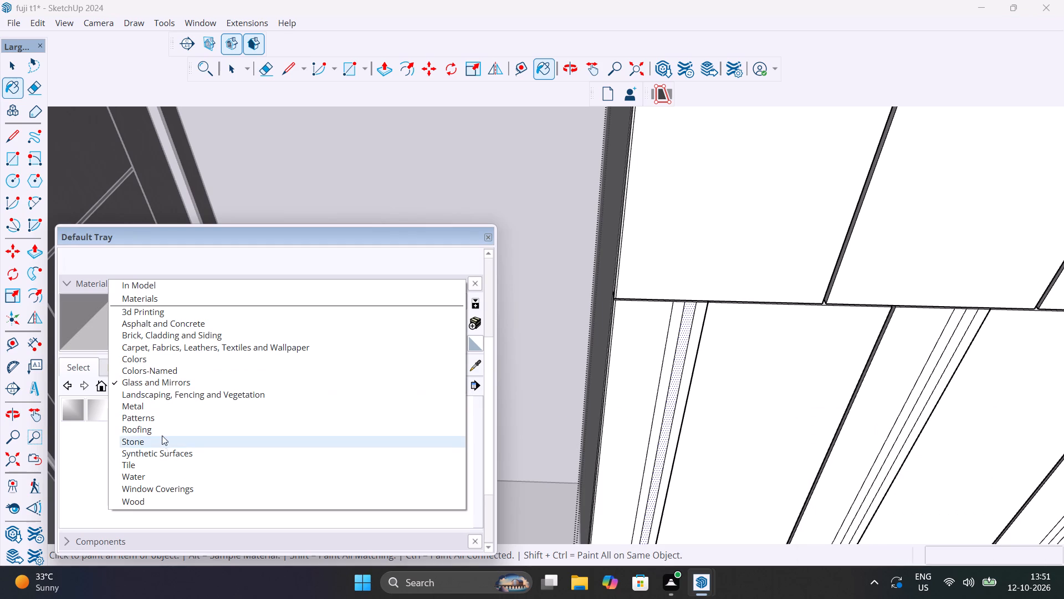
{"action": "left_click", "coordinate": [148, 420]}
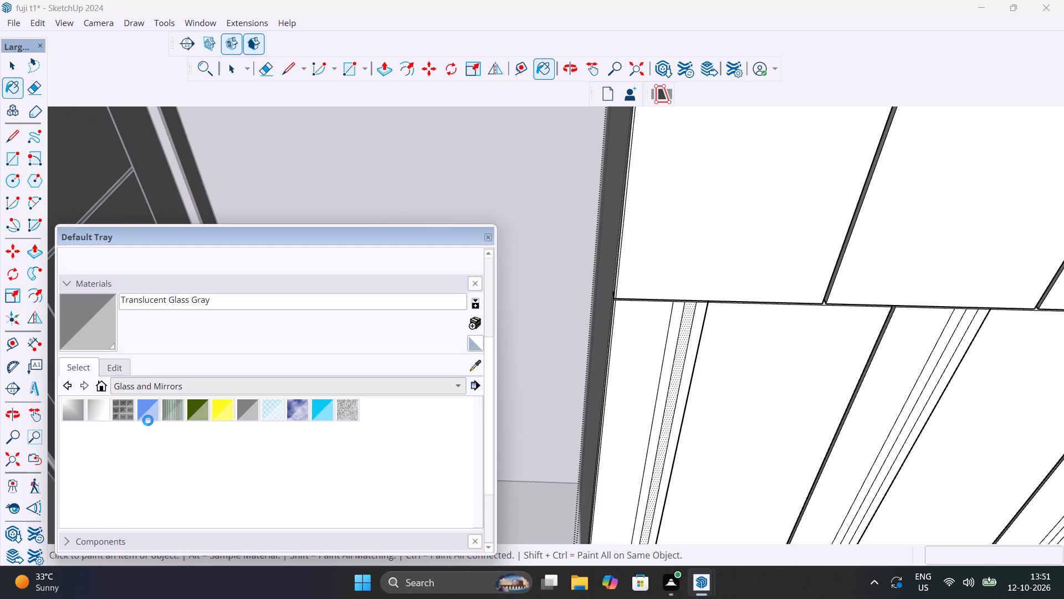
{"action": "left_click", "coordinate": [455, 388]}
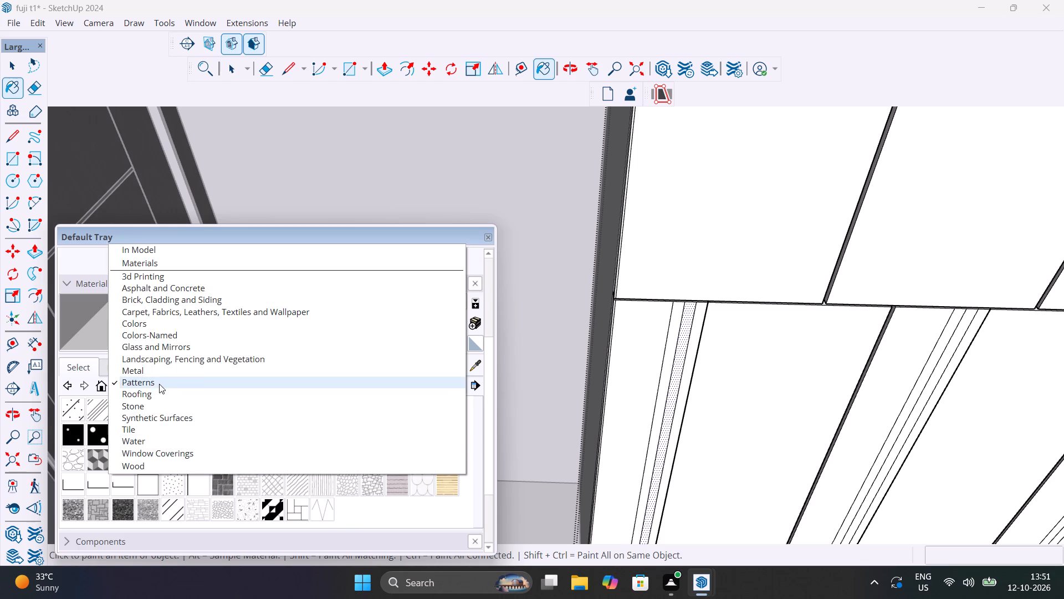
{"action": "left_click", "coordinate": [162, 358]}
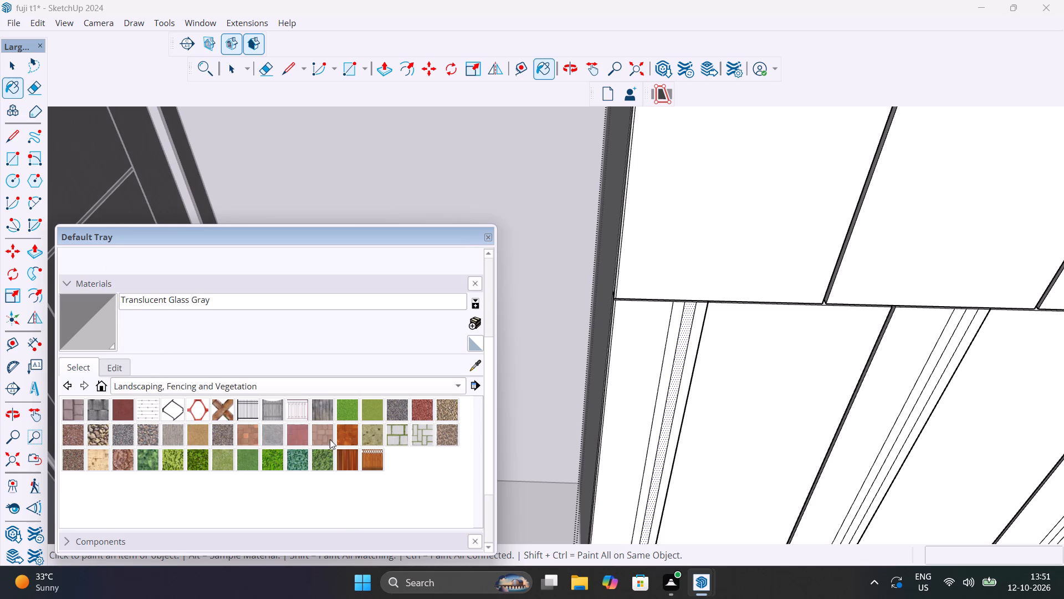
{"action": "left_click", "coordinate": [462, 385]}
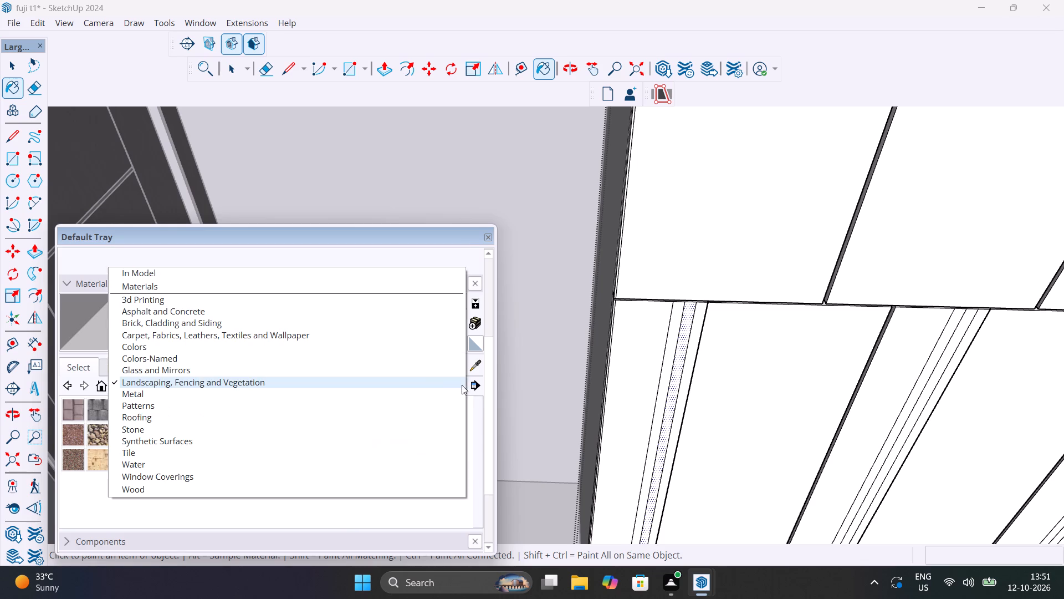
{"action": "left_click", "coordinate": [169, 359]}
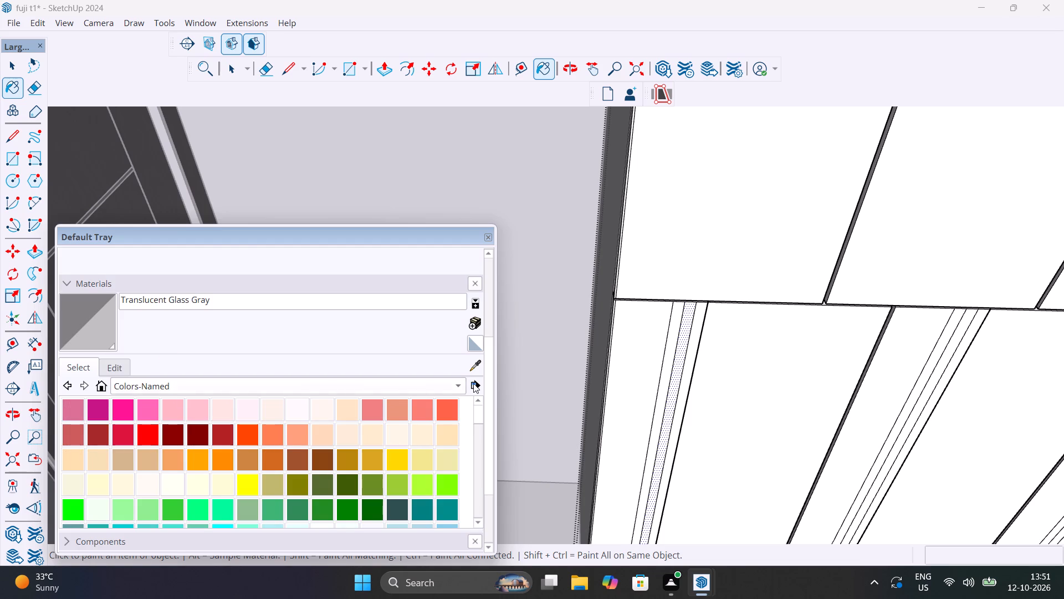
{"action": "left_click", "coordinate": [456, 388]}
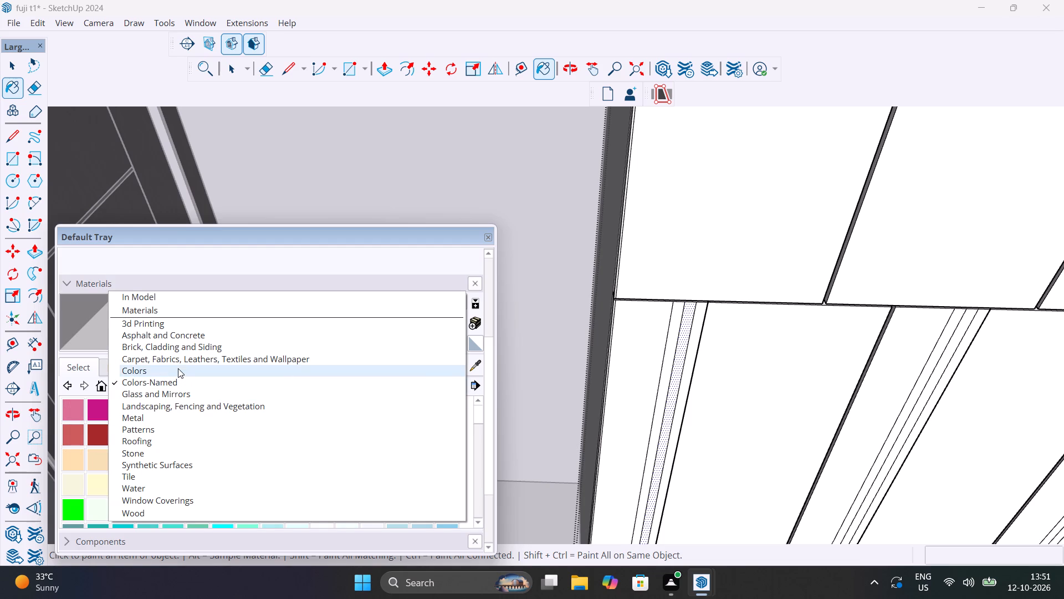
{"action": "left_click", "coordinate": [178, 368]}
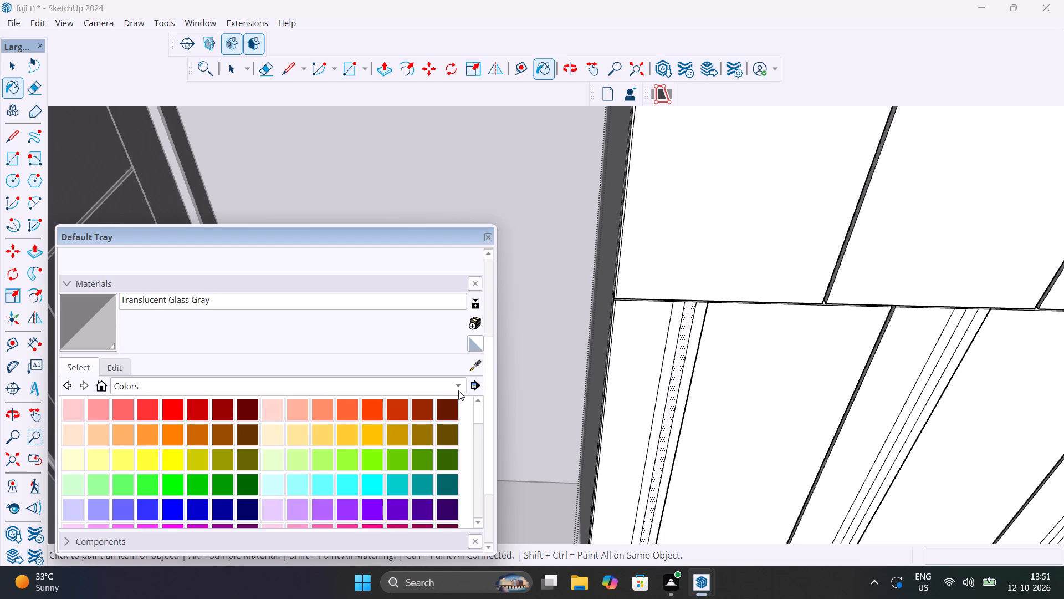
{"action": "left_click", "coordinate": [459, 391]}
{"action": "left_click", "coordinate": [262, 375]}
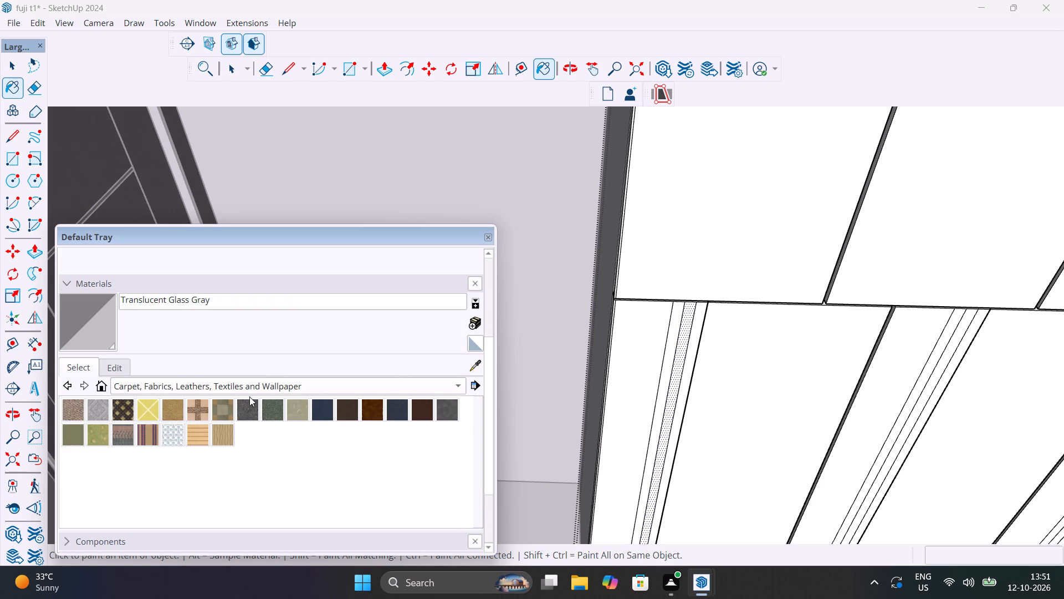
{"action": "left_click", "coordinate": [368, 413]}
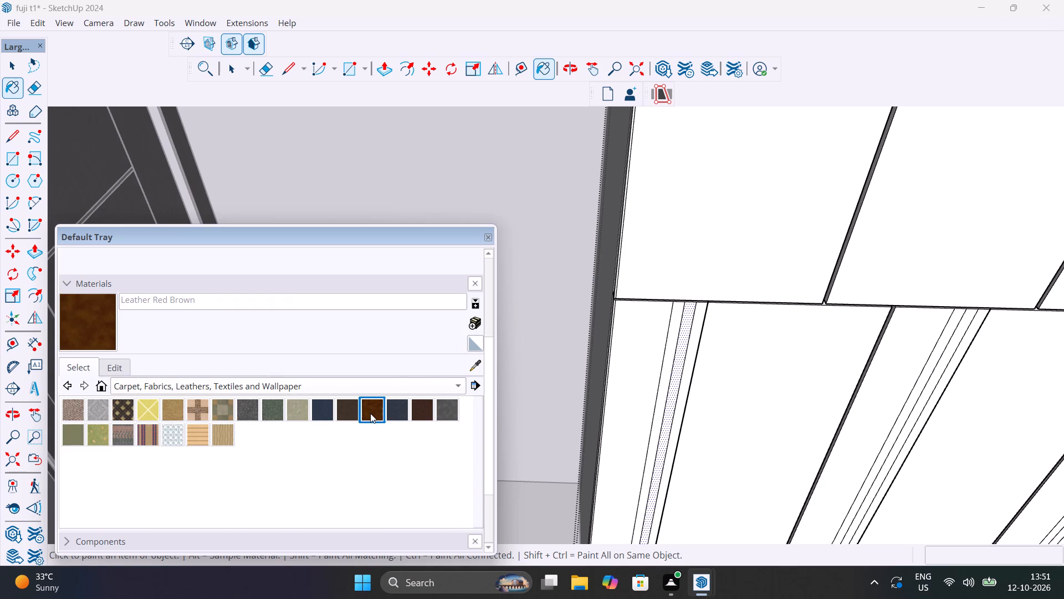
Paint the middle strip of each of the three vertical strip sets on the wardrobe's lower front with Leather Red Brown.
{"action": "left_click", "coordinate": [680, 359]}
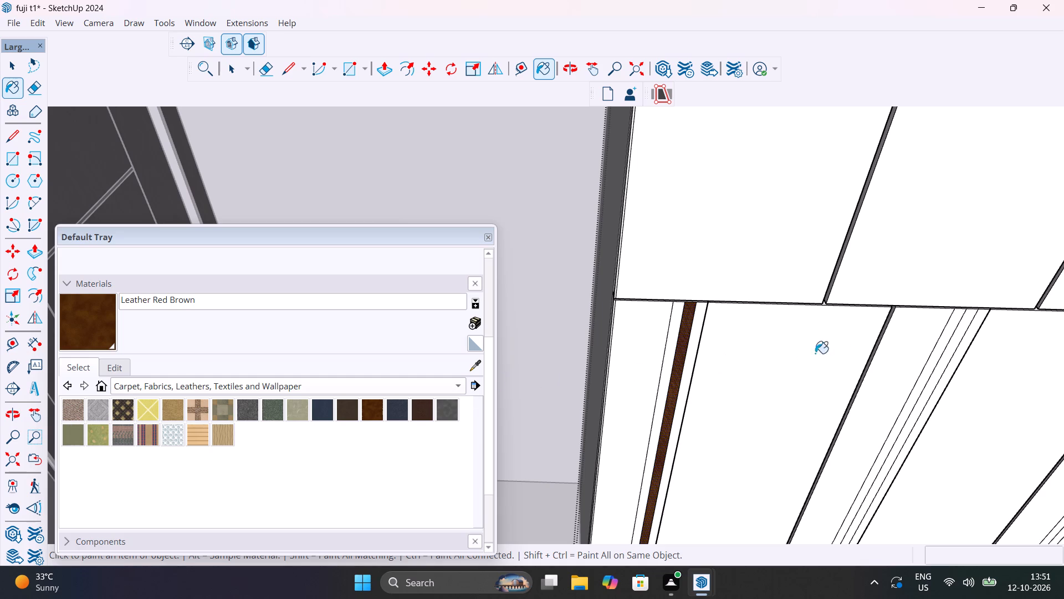
{"action": "left_click", "coordinate": [961, 334]}
{"action": "scroll", "coordinate": [959, 338], "scroll_direction": "down", "scroll_amount": 4}
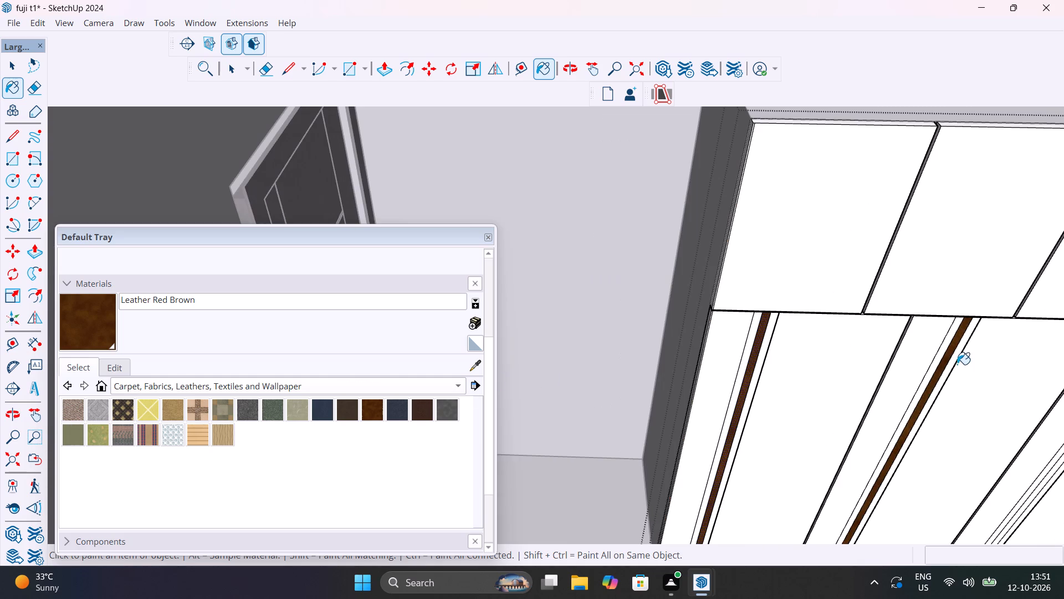
{"action": "middle_click_drag", "start_coordinate": [956, 364], "coordinate": [620, 365]}
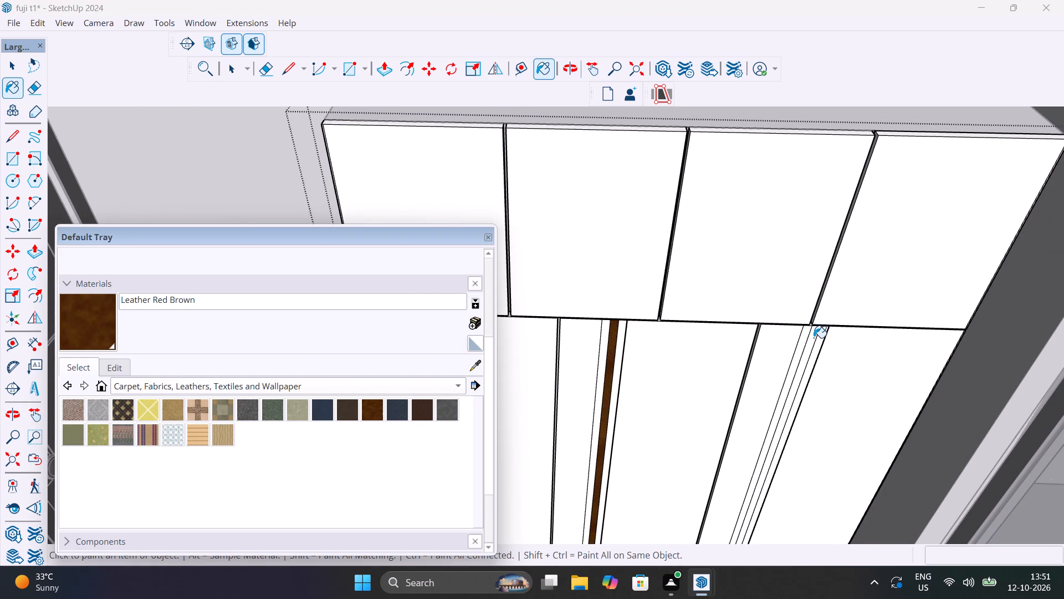
{"action": "left_click", "coordinate": [814, 338]}
{"action": "scroll", "coordinate": [815, 359], "scroll_direction": "down", "scroll_amount": 7}
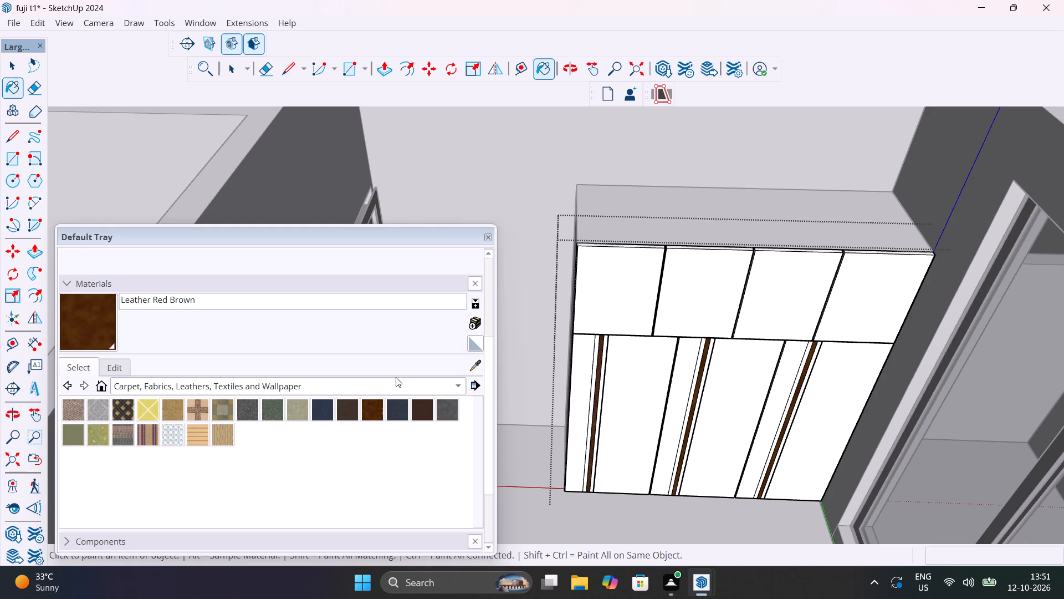
Browse the 3d Printing, Brick, Cladding and Siding, Colors-Named, Metal and Window Coverings collections for a material for the wardrobe's remaining strips.
{"action": "left_click", "coordinate": [457, 385]}
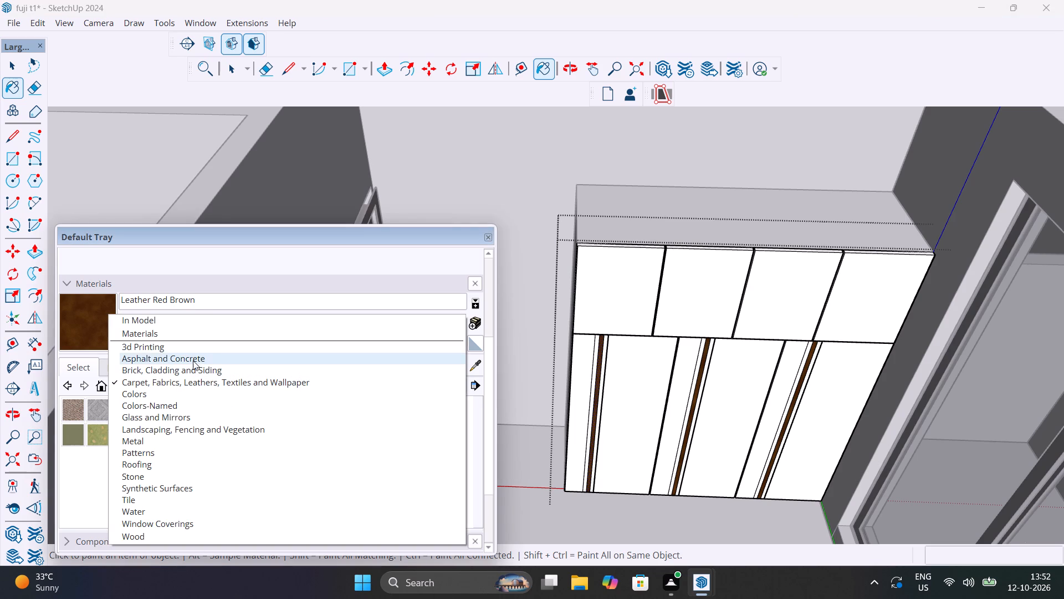
{"action": "left_click", "coordinate": [197, 351]}
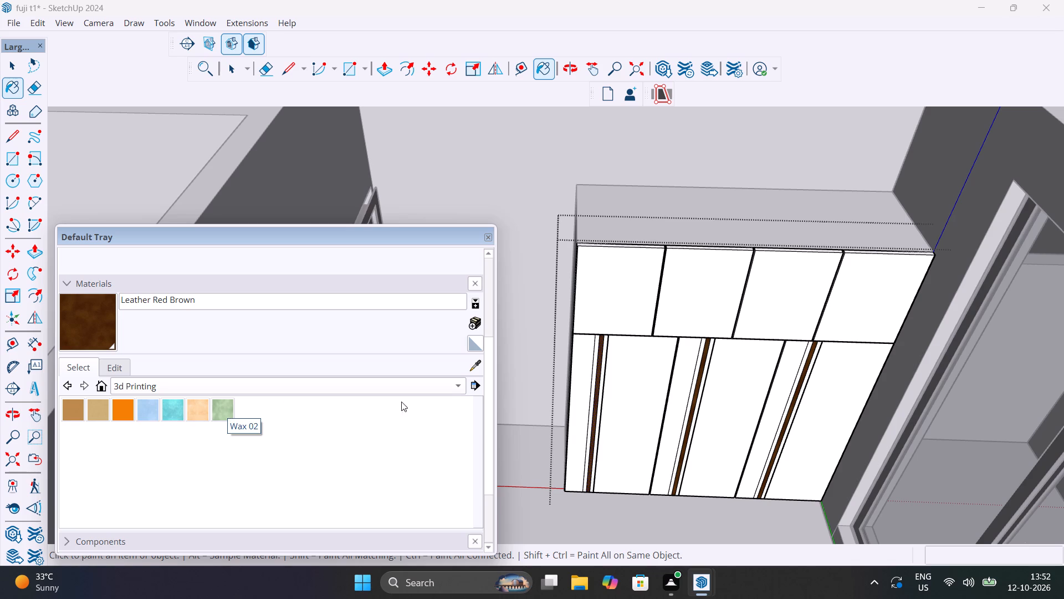
{"action": "left_click", "coordinate": [459, 383]}
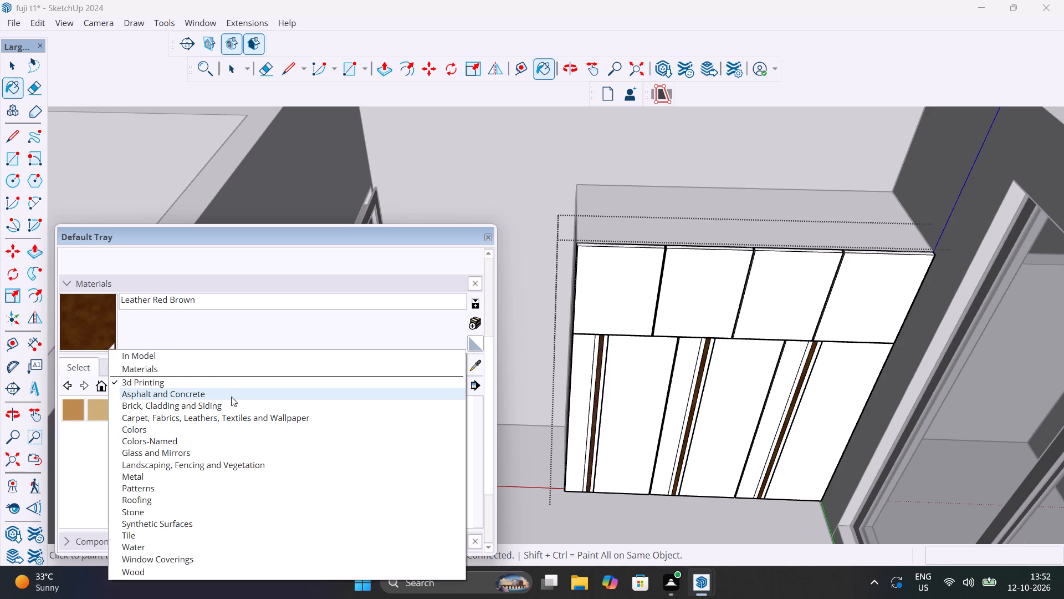
{"action": "left_click", "coordinate": [177, 409]}
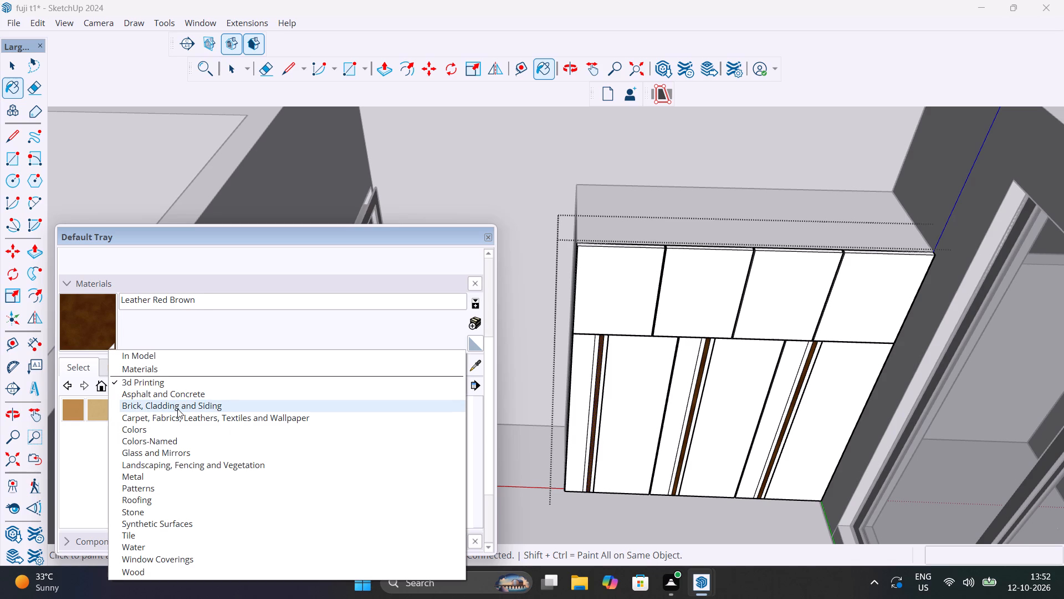
{"action": "left_click", "coordinate": [457, 384]}
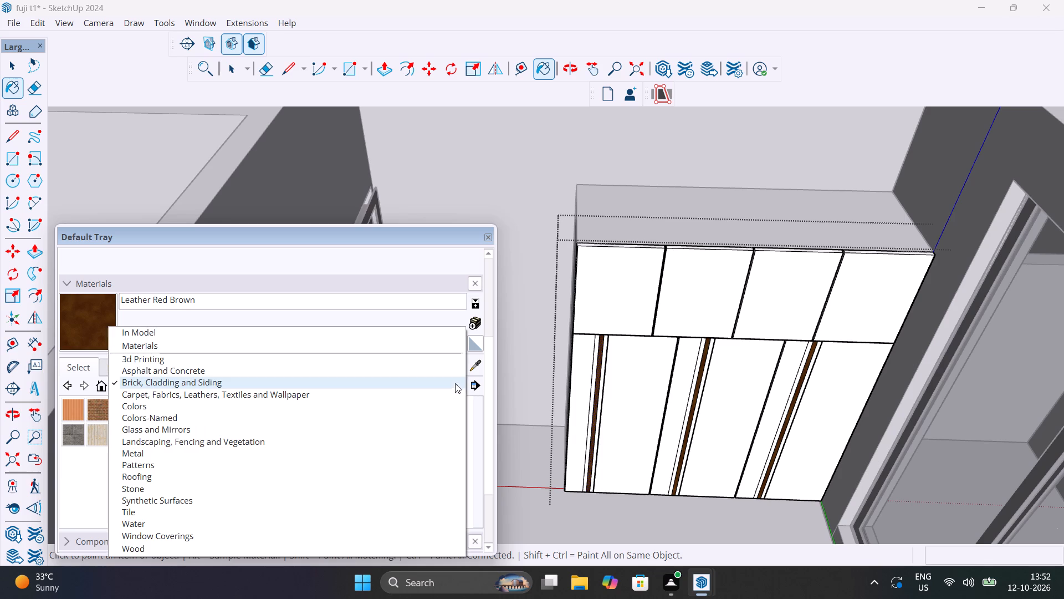
{"action": "left_click", "coordinate": [155, 420]}
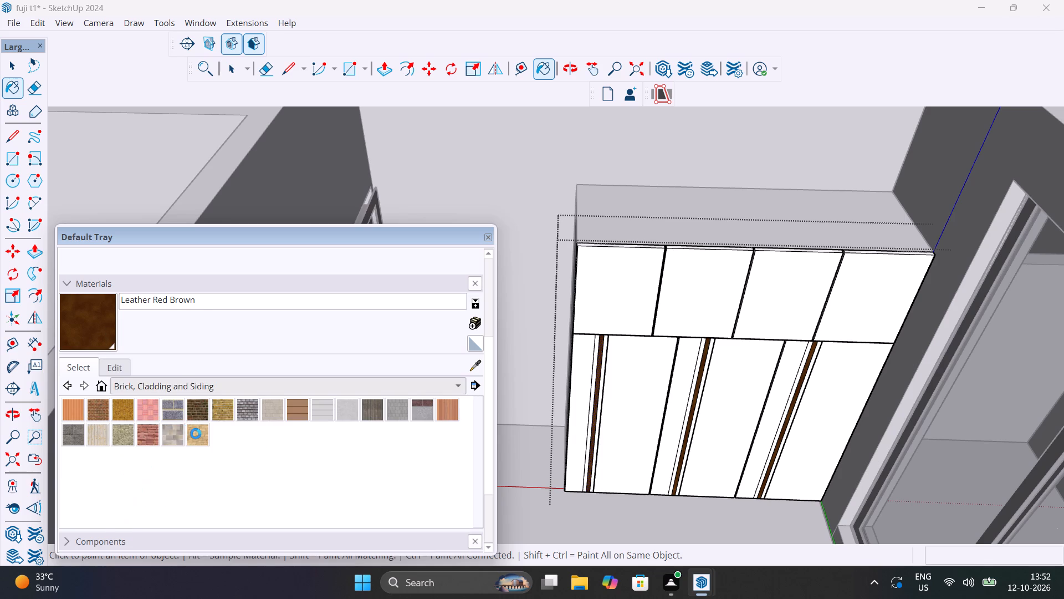
{"action": "scroll", "coordinate": [196, 434], "scroll_direction": "down", "scroll_amount": 7}
{"action": "scroll", "coordinate": [196, 434], "scroll_direction": "up", "scroll_amount": 3}
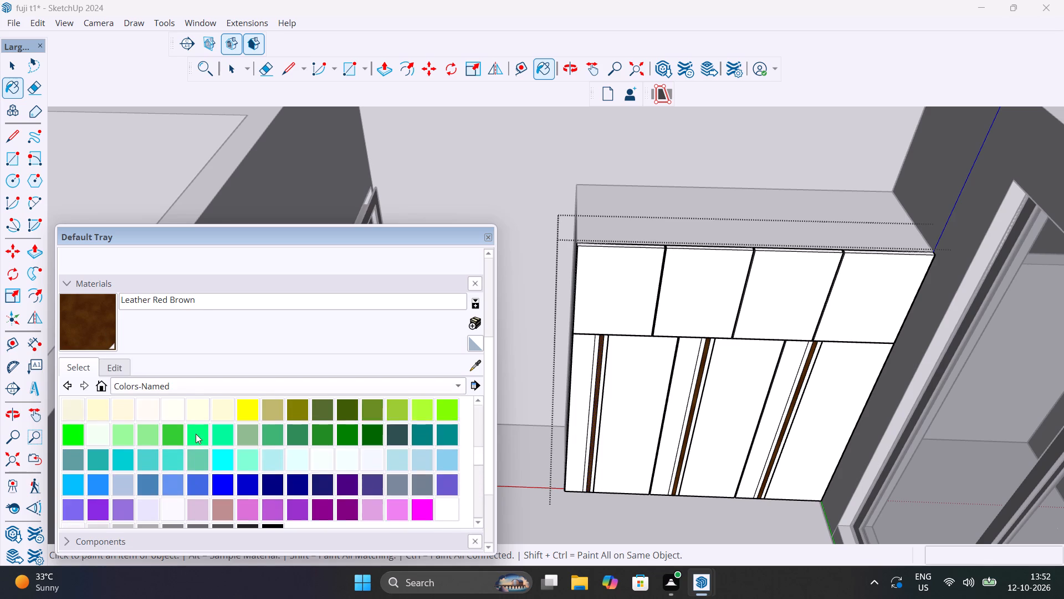
{"action": "scroll", "coordinate": [196, 434], "scroll_direction": "up", "scroll_amount": 5}
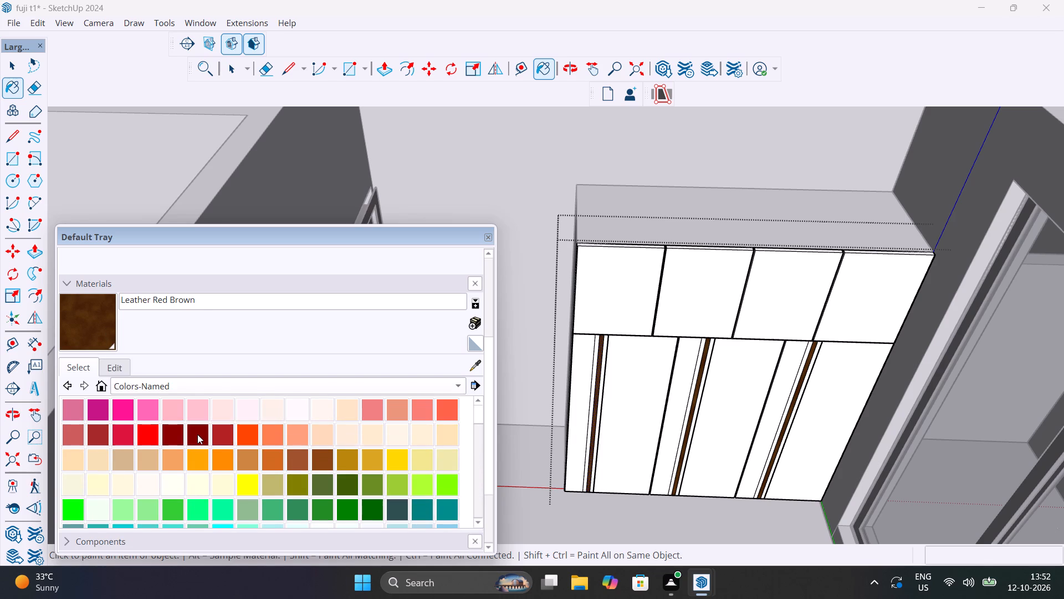
{"action": "left_click", "coordinate": [458, 384]}
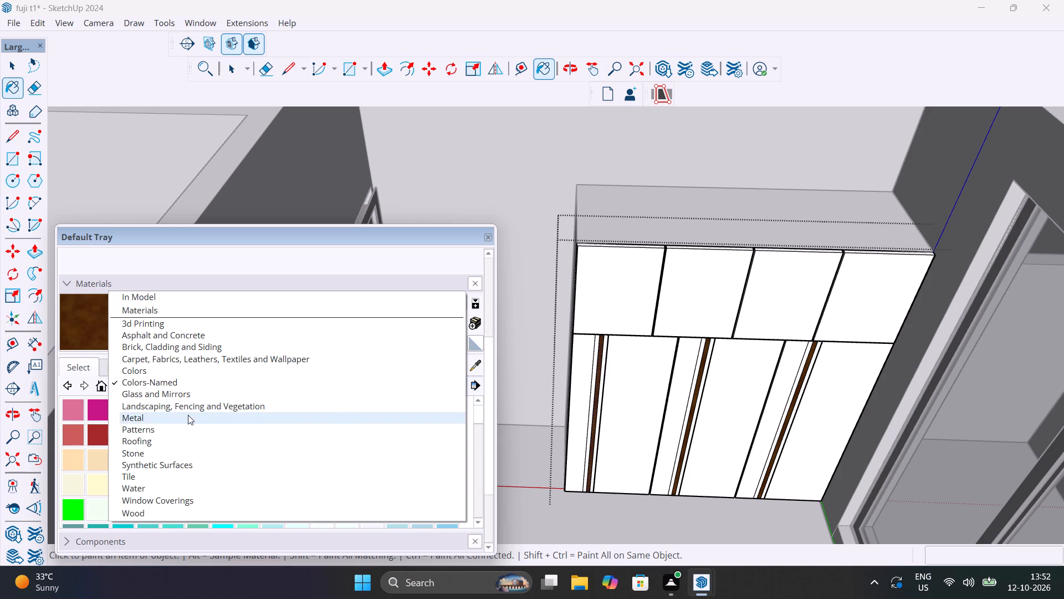
{"action": "left_click", "coordinate": [188, 415]}
{"action": "left_click", "coordinate": [452, 387]}
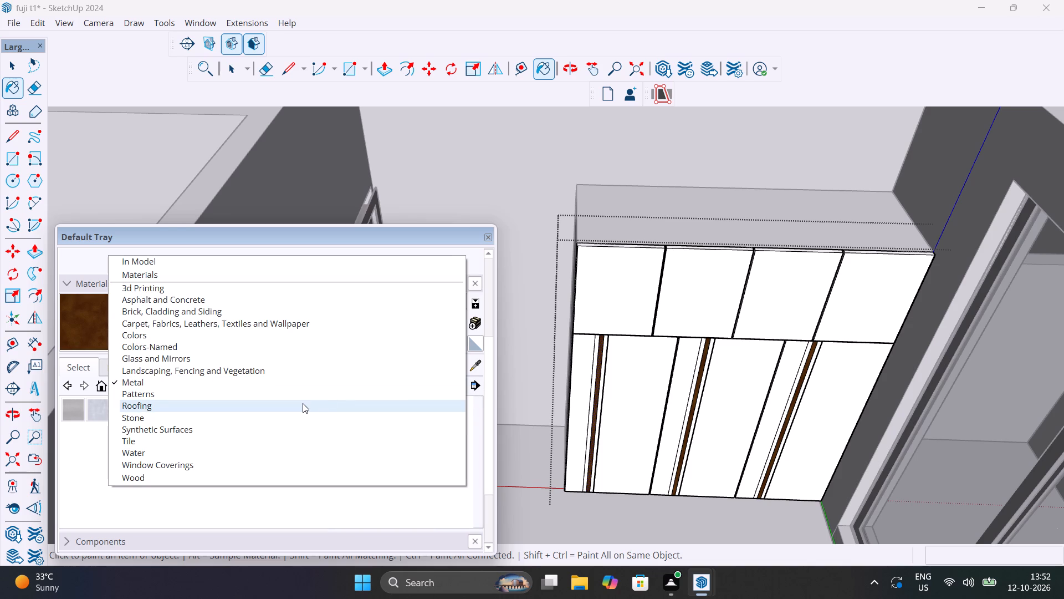
{"action": "left_click", "coordinate": [183, 464]}
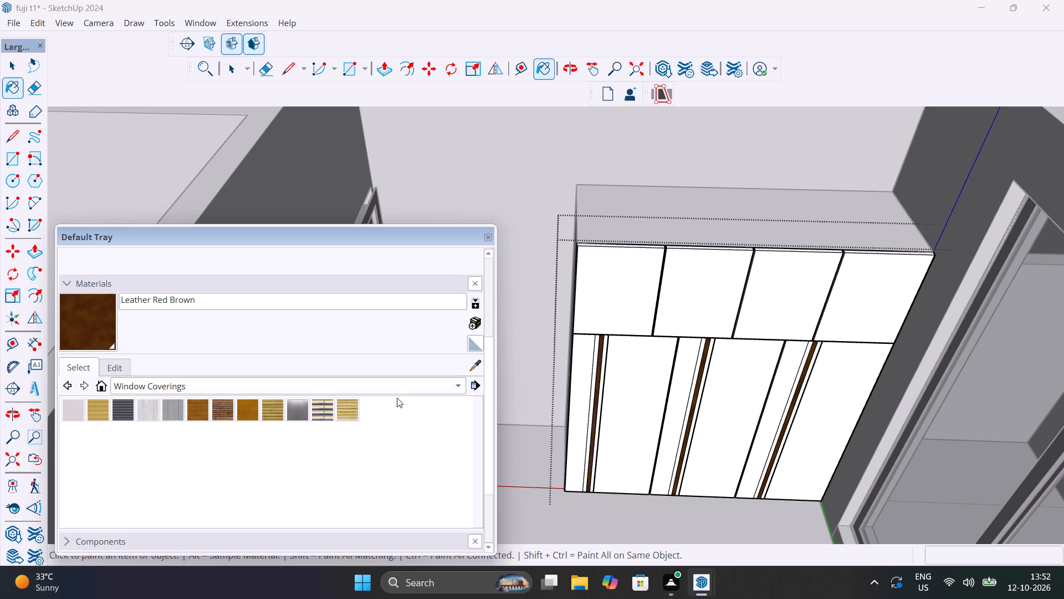
{"action": "left_click", "coordinate": [461, 387]}
{"action": "left_click", "coordinate": [154, 382]}
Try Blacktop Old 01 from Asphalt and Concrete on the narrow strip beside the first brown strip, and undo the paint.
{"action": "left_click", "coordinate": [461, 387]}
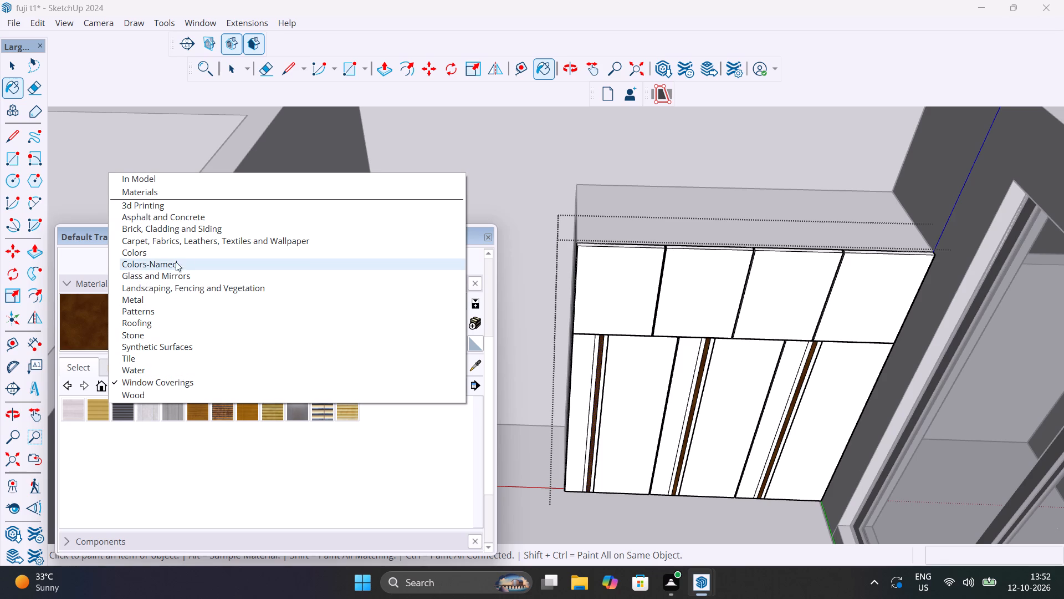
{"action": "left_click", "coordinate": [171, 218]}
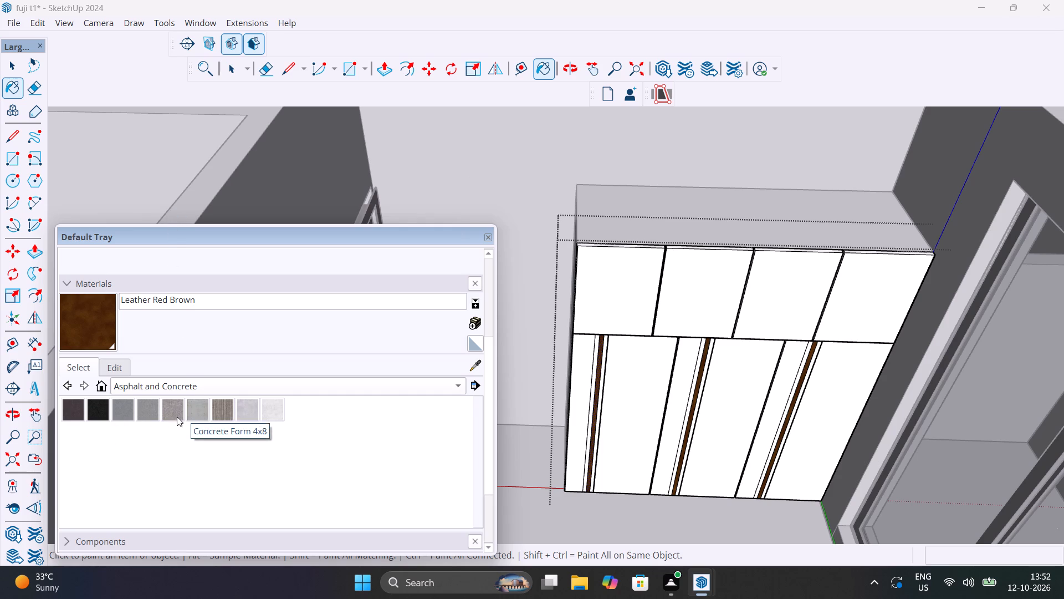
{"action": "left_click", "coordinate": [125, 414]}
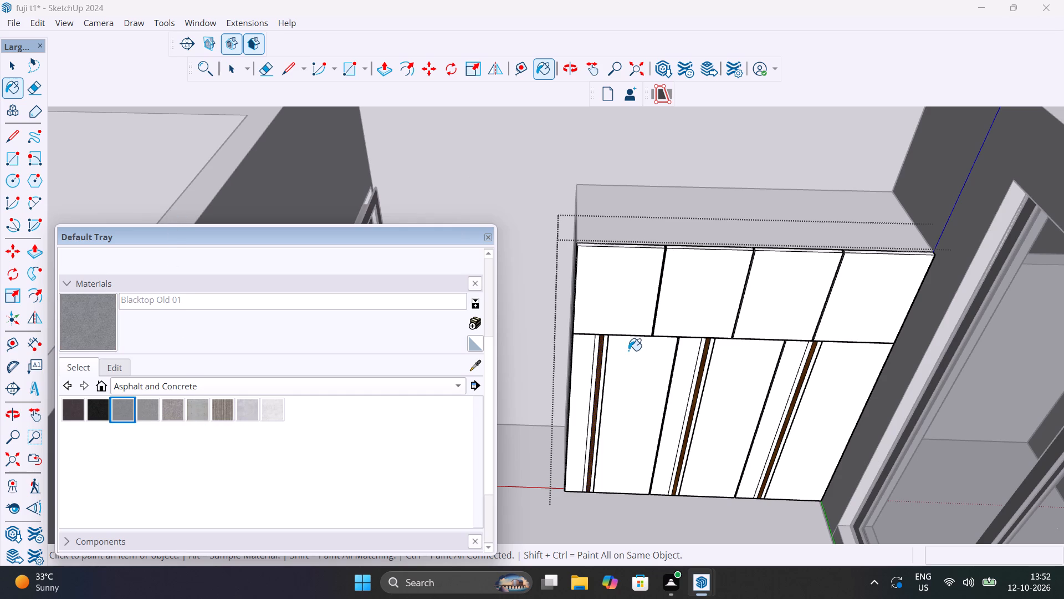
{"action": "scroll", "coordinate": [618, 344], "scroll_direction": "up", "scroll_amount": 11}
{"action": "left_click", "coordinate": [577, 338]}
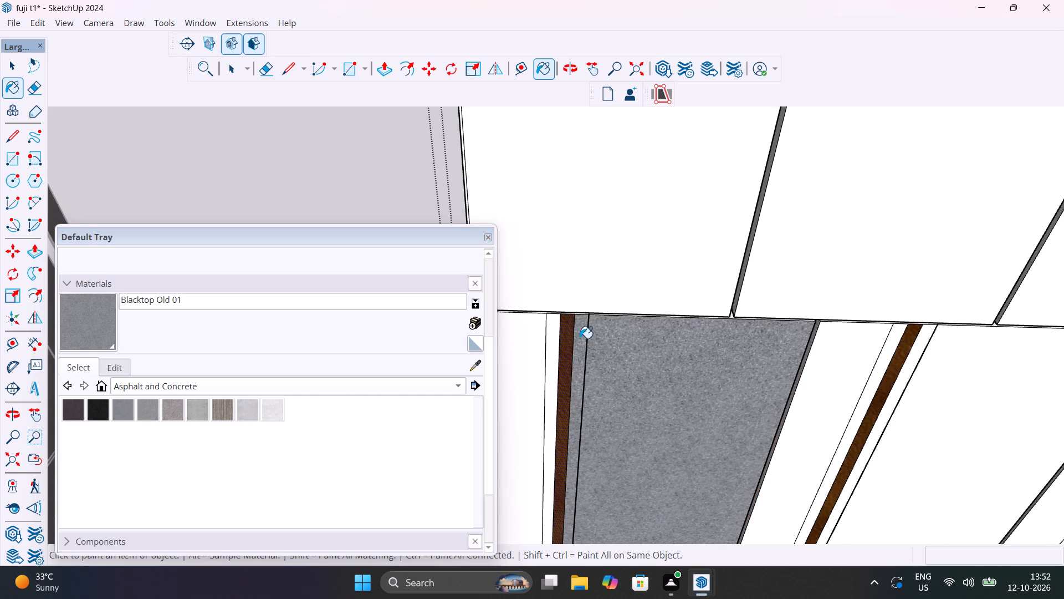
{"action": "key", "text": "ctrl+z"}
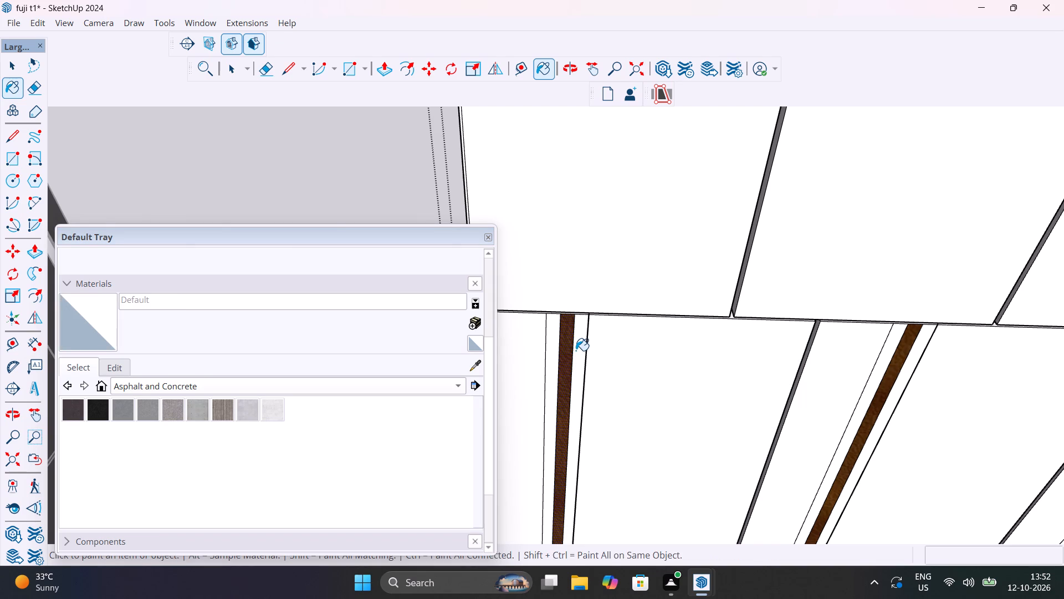
Check by selection whether the narrow strips beside the first and middle brown strips are separate faces from the adjoining door panels.
{"action": "key", "text": "space"}
{"action": "left_click", "coordinate": [576, 353]}
{"action": "double_click", "coordinate": [577, 354]}
{"action": "left_click", "coordinate": [578, 361]}
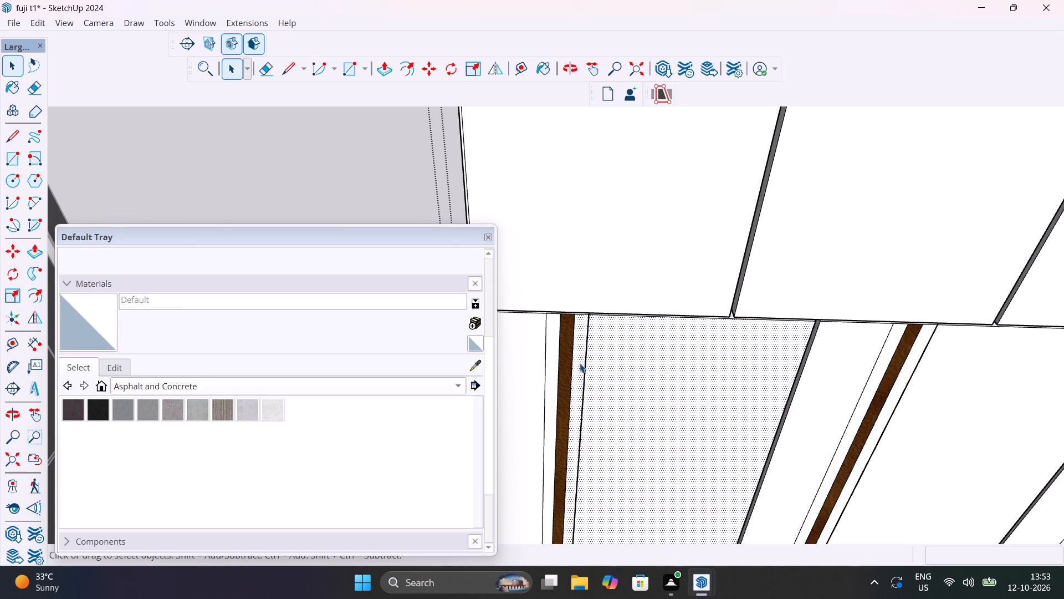
{"action": "left_click", "coordinate": [580, 363]}
{"action": "double_click", "coordinate": [580, 368]}
{"action": "left_click", "coordinate": [580, 367]}
{"action": "scroll", "coordinate": [575, 369], "scroll_direction": "up", "scroll_amount": 4}
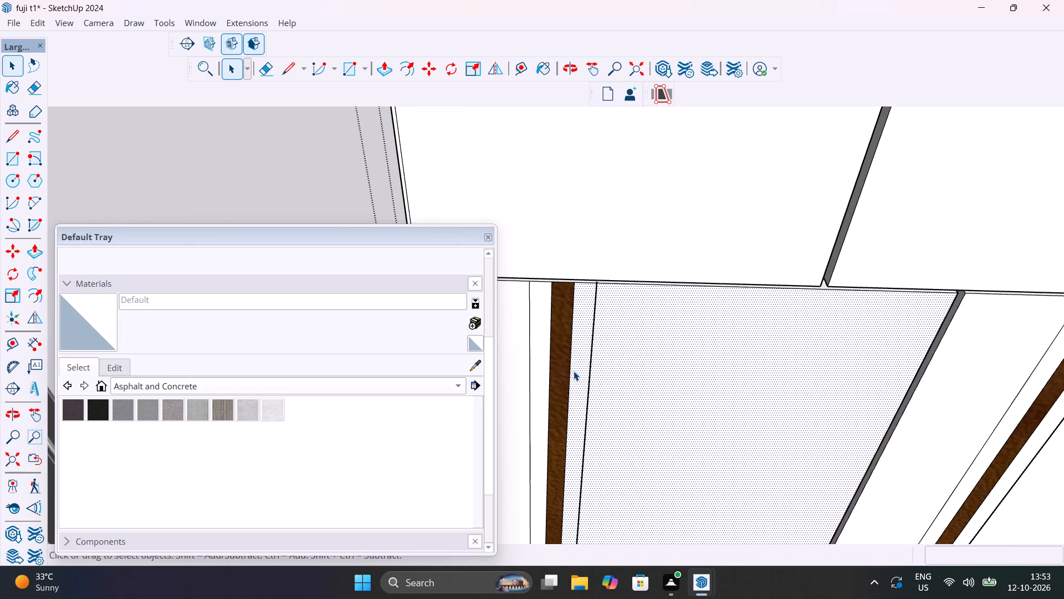
{"action": "left_click", "coordinate": [579, 346]}
{"action": "scroll", "coordinate": [578, 353], "scroll_direction": "down", "scroll_amount": 6}
{"action": "scroll", "coordinate": [580, 358], "scroll_direction": "up", "scroll_amount": 1}
{"action": "middle_click_drag", "start_coordinate": [607, 360], "coordinate": [718, 347]}
{"action": "left_click", "coordinate": [712, 342]}
{"action": "left_click", "coordinate": [740, 334]}
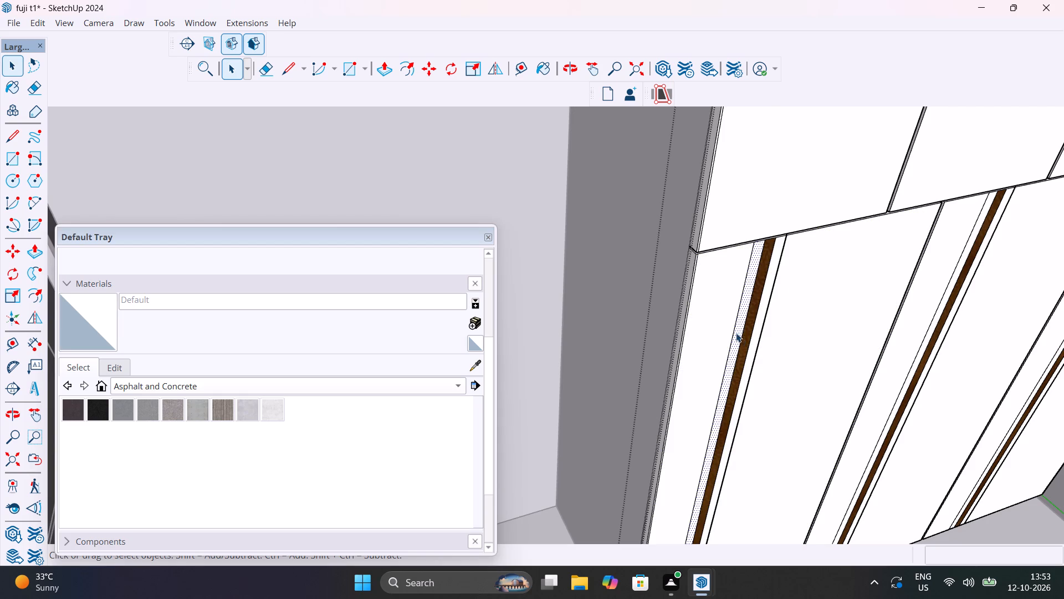
{"action": "scroll", "coordinate": [766, 306], "scroll_direction": "up", "scroll_amount": 11}
{"action": "left_click", "coordinate": [761, 312]}
{"action": "scroll", "coordinate": [756, 328], "scroll_direction": "down", "scroll_amount": 6}
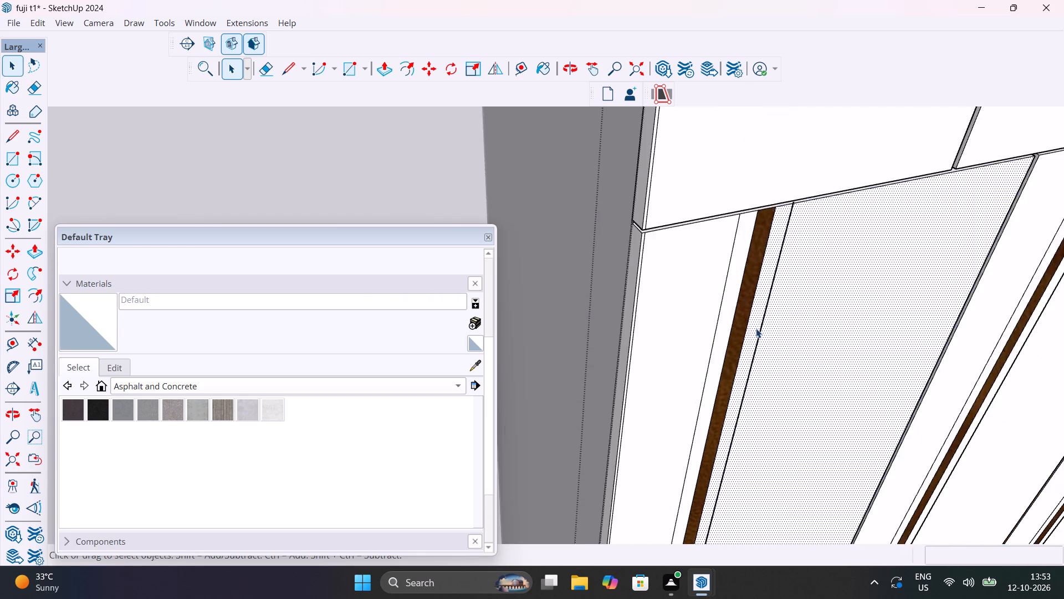
{"action": "scroll", "coordinate": [756, 328], "scroll_direction": "down", "scroll_amount": 8}
{"action": "middle_click_drag", "start_coordinate": [777, 338], "coordinate": [527, 341]}
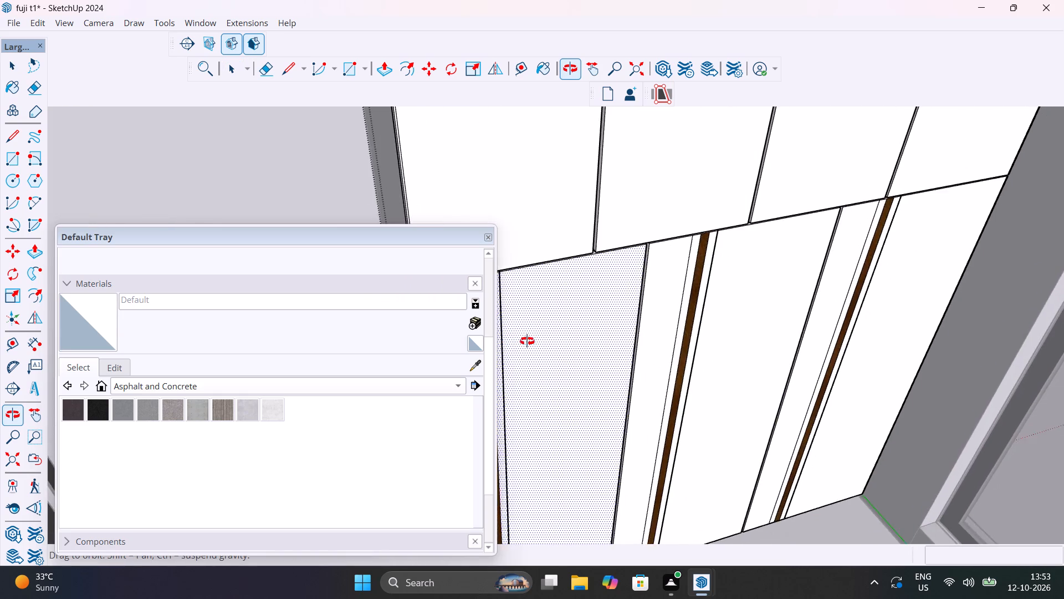
{"action": "middle_click_drag", "start_coordinate": [527, 341], "coordinate": [413, 332]}
{"action": "scroll", "coordinate": [546, 266], "scroll_direction": "up", "scroll_amount": 4}
{"action": "left_click", "coordinate": [555, 264]}
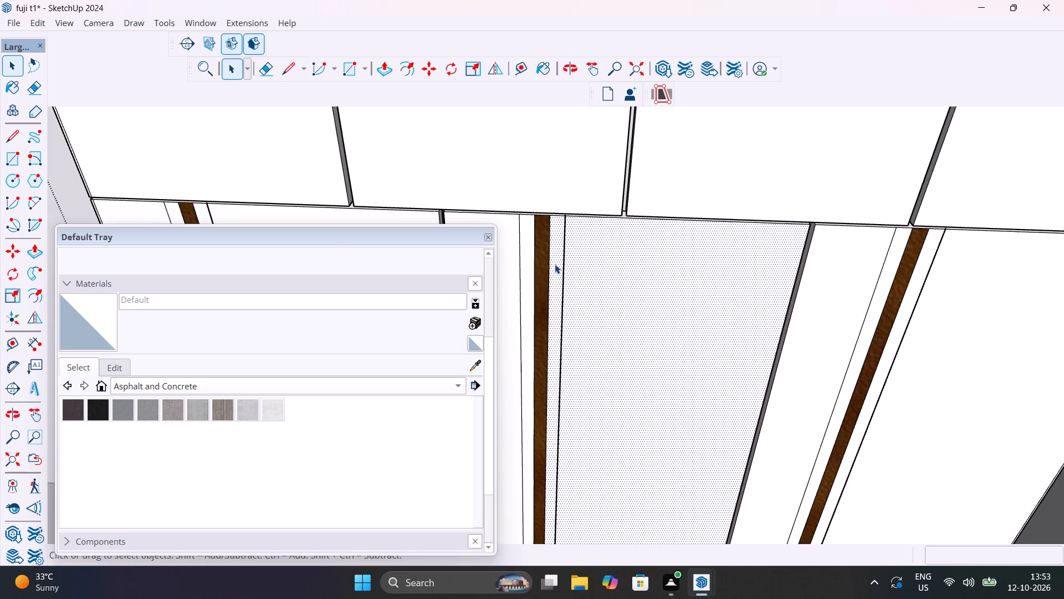
{"action": "double_click", "coordinate": [555, 264]}
{"action": "left_click", "coordinate": [557, 274]}
{"action": "left_click", "coordinate": [557, 281]}
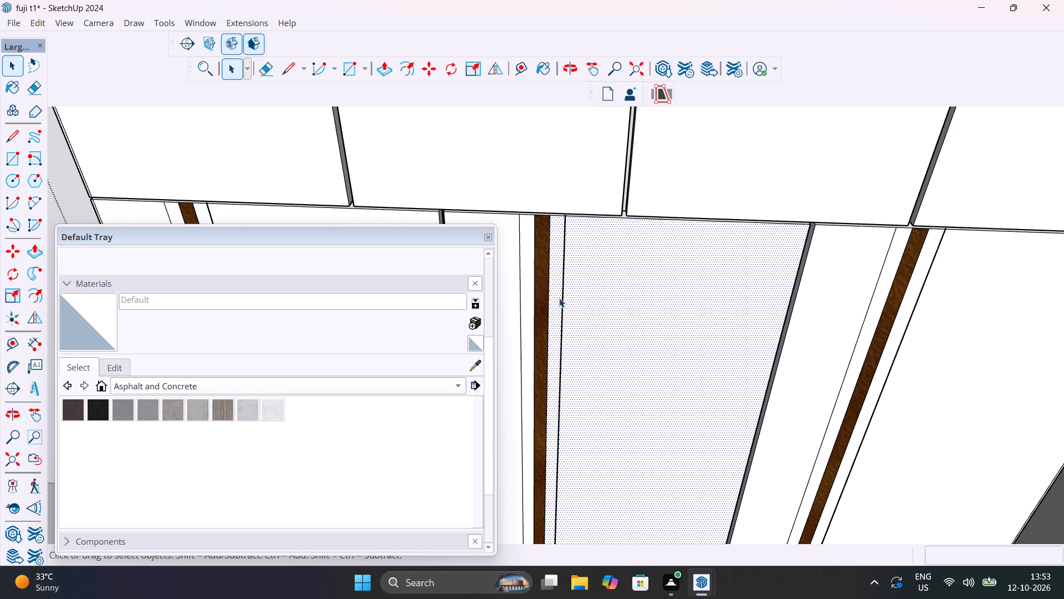
{"action": "left_click", "coordinate": [602, 319]}
{"action": "left_click", "coordinate": [555, 303], "text": "shift"}
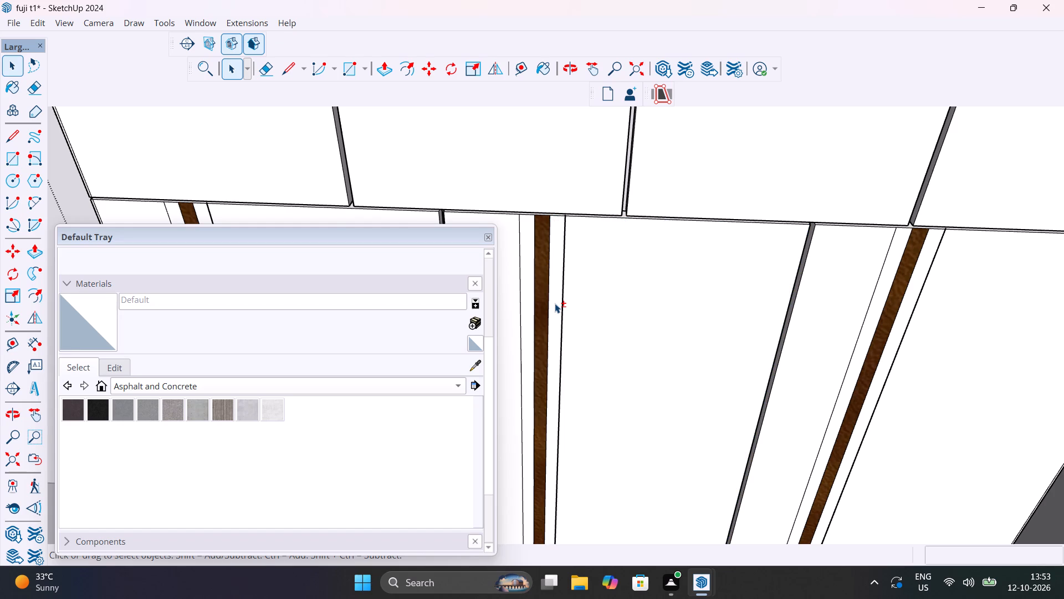
{"action": "left_click", "coordinate": [555, 303], "text": "shift"}
Erase the short edge stub overshooting the upper end of the middle strip set's outer line, just below the upper panels.
{"action": "middle_click_drag", "start_coordinate": [571, 307], "coordinate": [728, 341]}
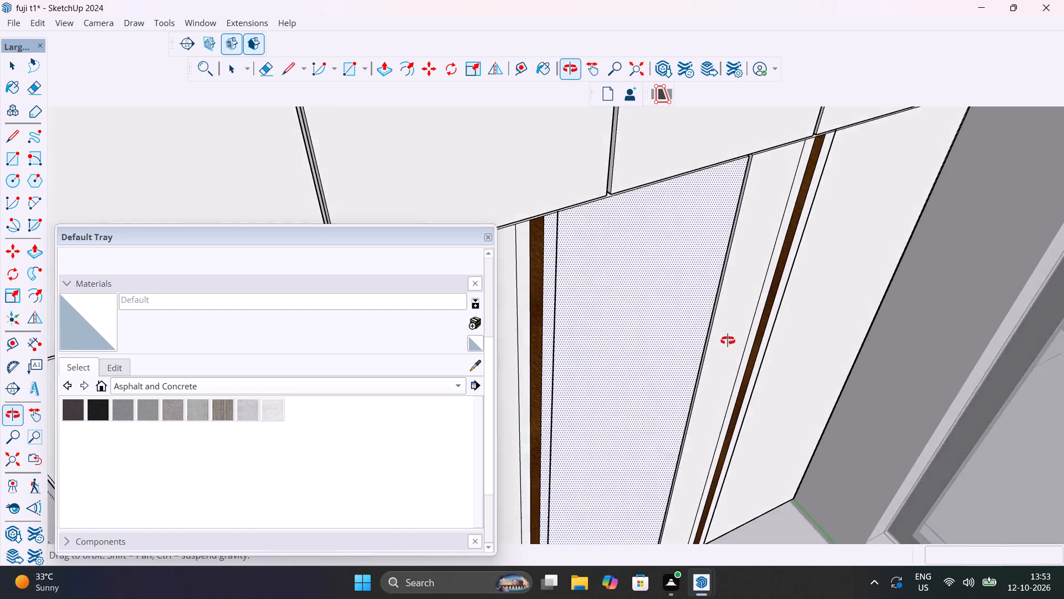
{"action": "middle_click_drag", "start_coordinate": [728, 341], "coordinate": [895, 343]}
{"action": "scroll", "coordinate": [560, 202], "scroll_direction": "up", "scroll_amount": 3}
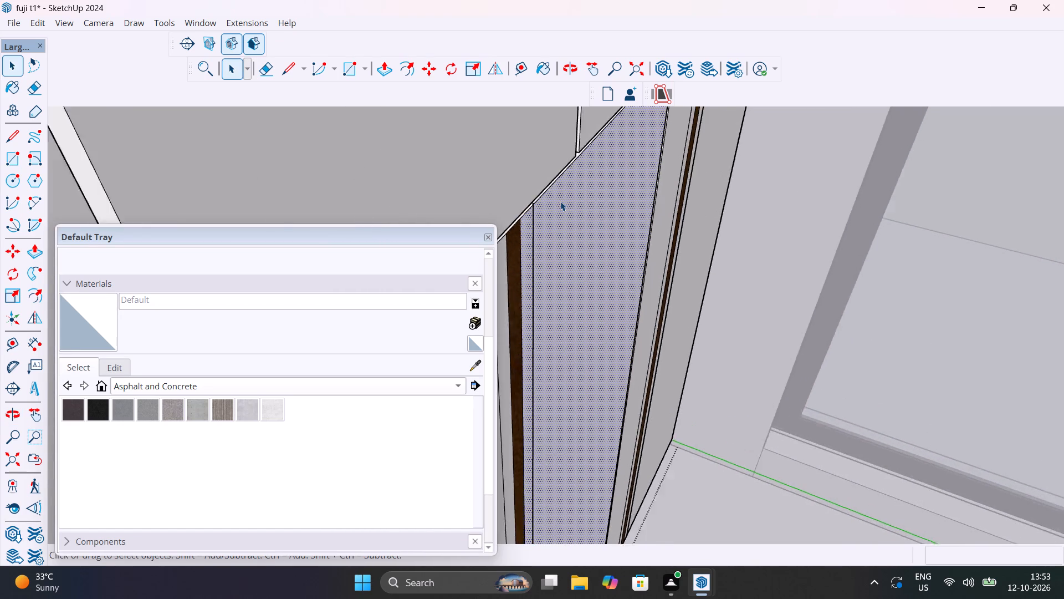
{"action": "scroll", "coordinate": [560, 201], "scroll_direction": "up", "scroll_amount": 12}
{"action": "scroll", "coordinate": [514, 209], "scroll_direction": "up", "scroll_amount": 16}
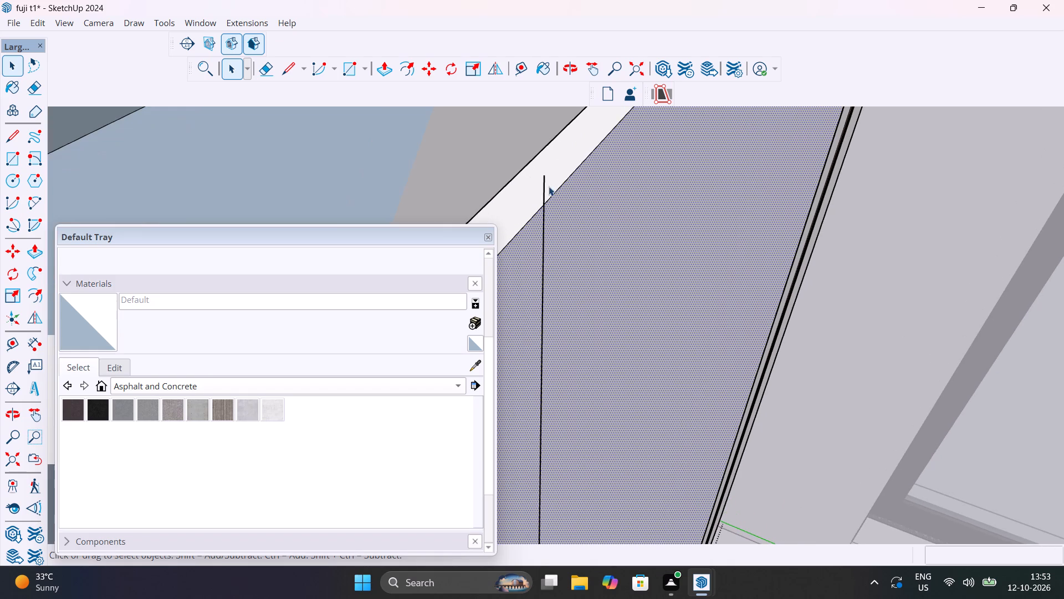
{"action": "key", "text": "e"}
{"action": "left_click", "coordinate": [545, 189]}
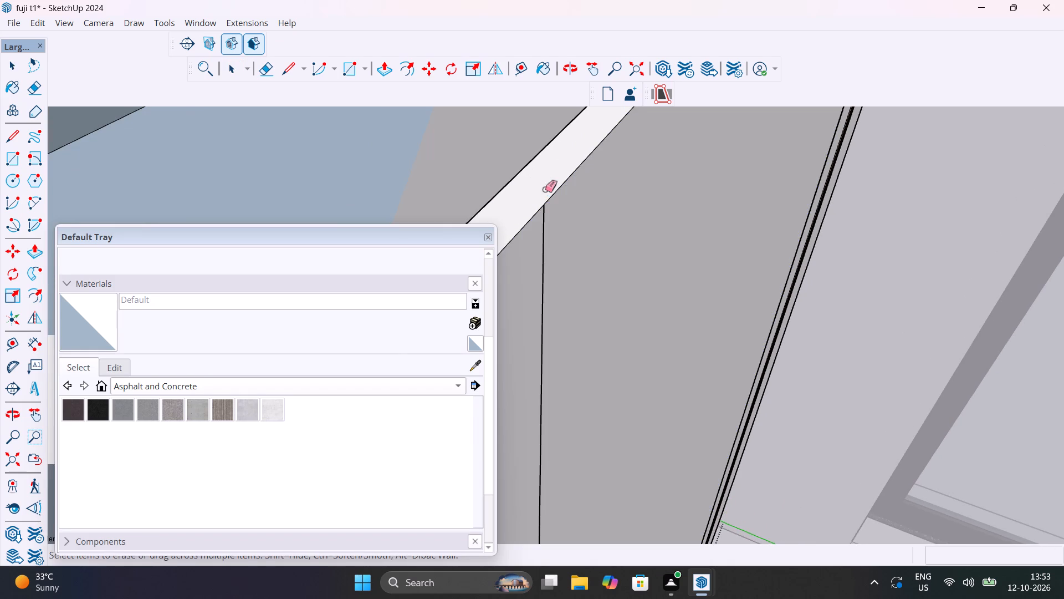
Erase the matching edge stub above the outer line of the first strip set, farthest from the glazed door.
{"action": "scroll", "coordinate": [545, 202], "scroll_direction": "down", "scroll_amount": 20}
{"action": "scroll", "coordinate": [545, 202], "scroll_direction": "down", "scroll_amount": 20}
{"action": "scroll", "coordinate": [545, 202], "scroll_direction": "down", "scroll_amount": 9}
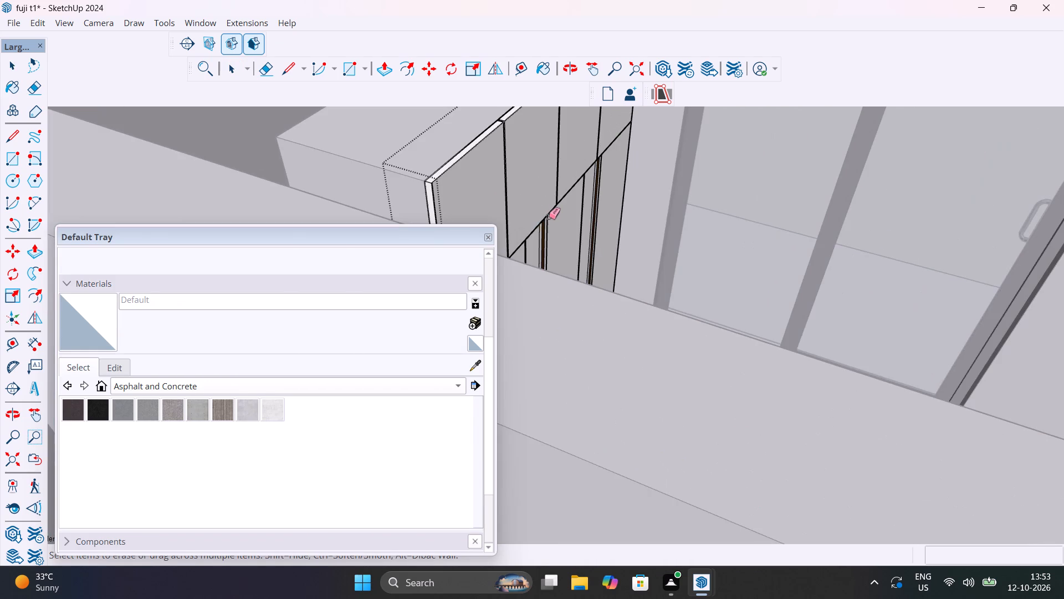
{"action": "scroll", "coordinate": [529, 246], "scroll_direction": "up", "scroll_amount": 11}
{"action": "middle_click_drag", "start_coordinate": [565, 253], "coordinate": [652, 250], "text": "shift"}
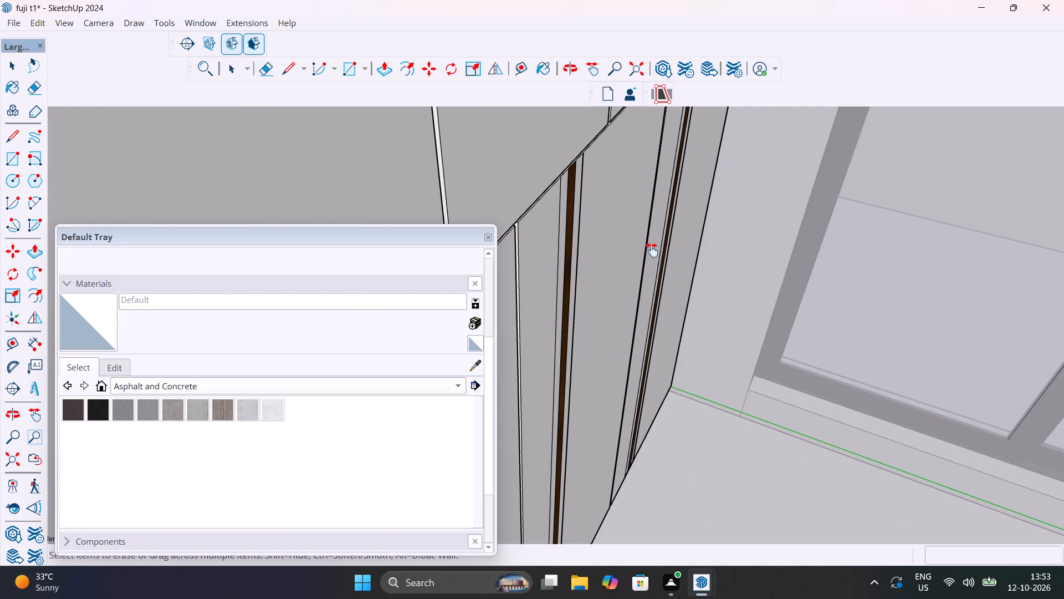
{"action": "middle_click_drag", "start_coordinate": [652, 250], "coordinate": [726, 175], "text": "shift"}
{"action": "scroll", "coordinate": [582, 319], "scroll_direction": "up", "scroll_amount": 9}
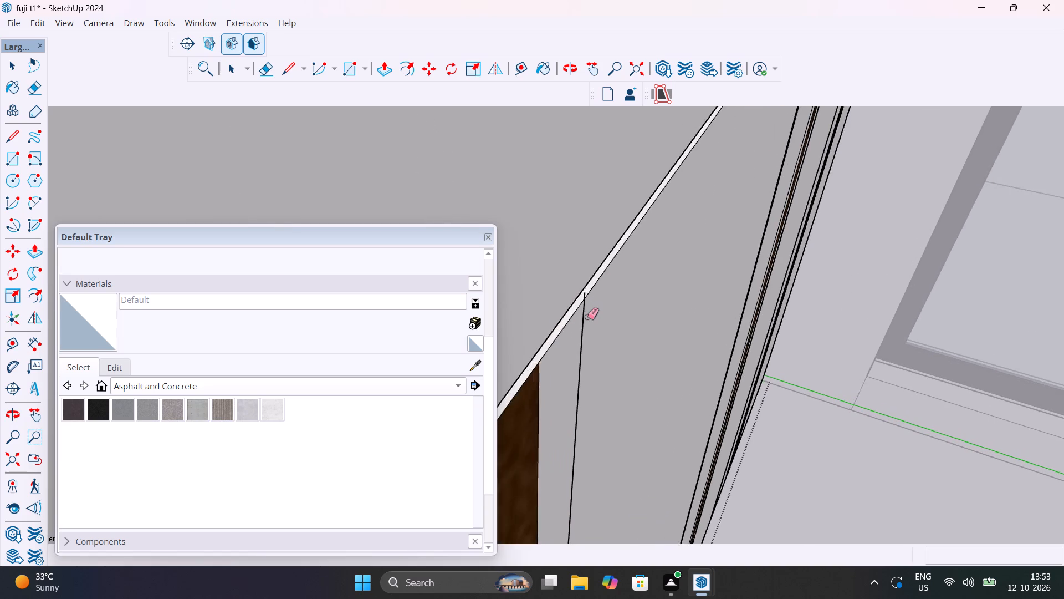
{"action": "scroll", "coordinate": [587, 317], "scroll_direction": "up", "scroll_amount": 15}
{"action": "left_click", "coordinate": [592, 266]}
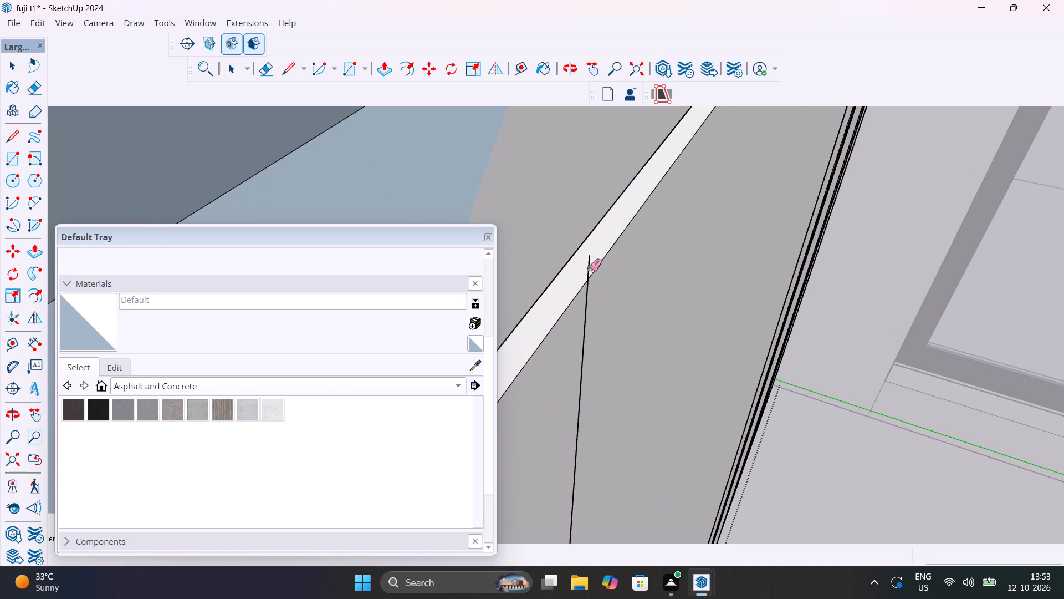
{"action": "left_click", "coordinate": [590, 268]}
{"action": "scroll", "coordinate": [590, 268], "scroll_direction": "down", "scroll_amount": 20}
{"action": "scroll", "coordinate": [590, 268], "scroll_direction": "down", "scroll_amount": 9}
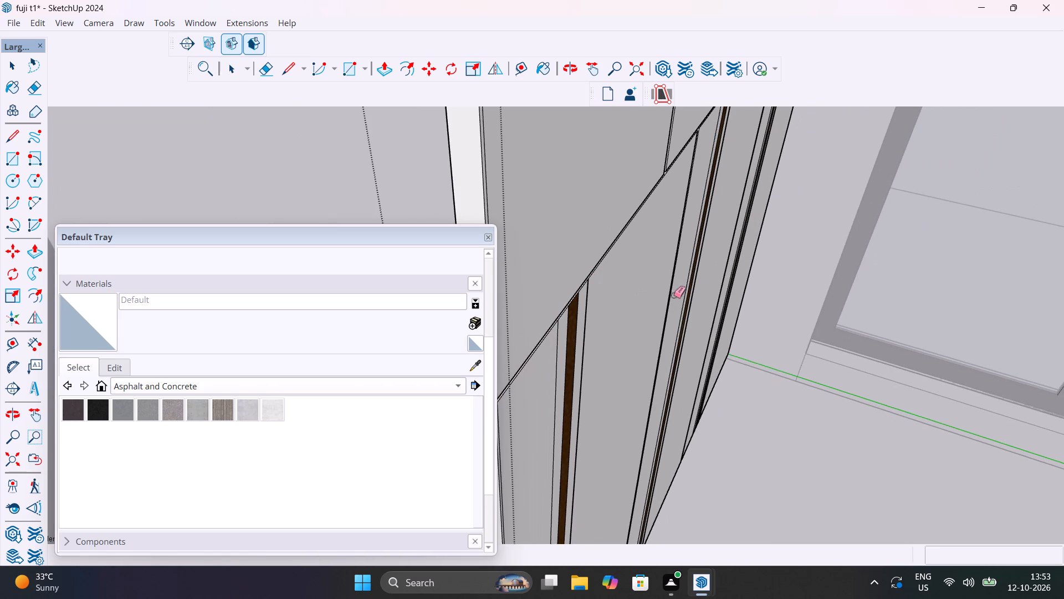
Leave the wardrobe group and delete the large cluster of stray narrow pieces scattered in front of the house.
{"action": "scroll", "coordinate": [683, 296], "scroll_direction": "down", "scroll_amount": 7}
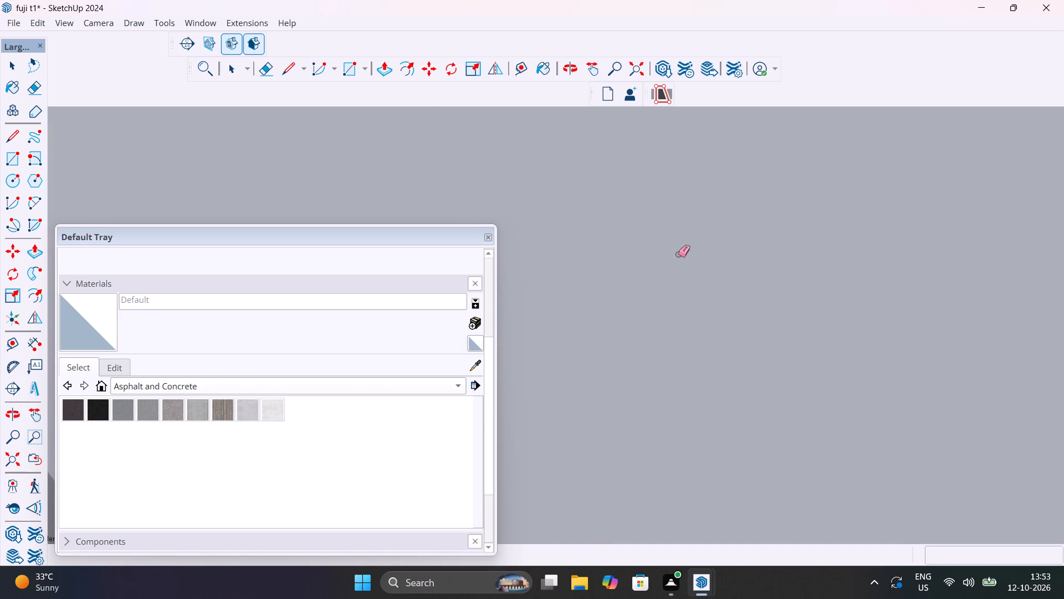
{"action": "middle_click_drag", "start_coordinate": [659, 260], "coordinate": [486, 271]}
{"action": "scroll", "coordinate": [528, 278], "scroll_direction": "down", "scroll_amount": 19}
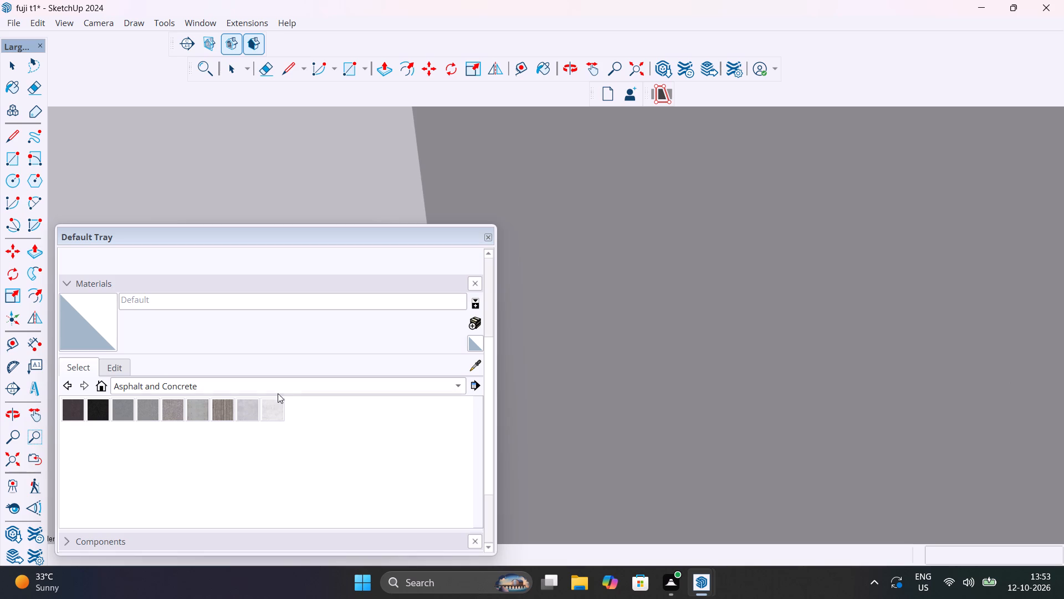
{"action": "left_click", "coordinate": [11, 463]}
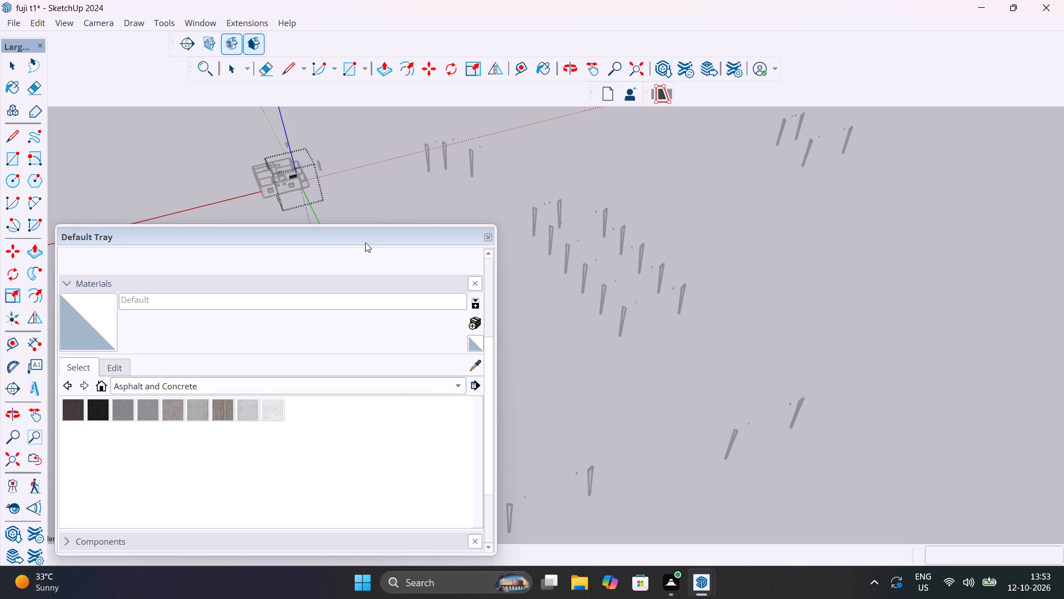
{"action": "middle_click_drag", "start_coordinate": [384, 198], "coordinate": [748, 242]}
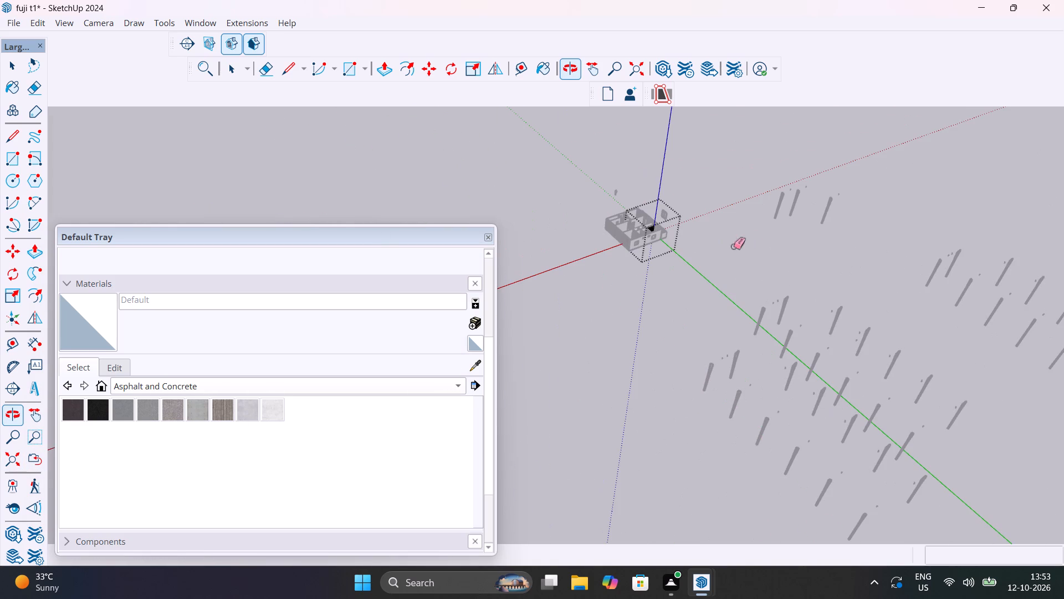
{"action": "key", "text": "space"}
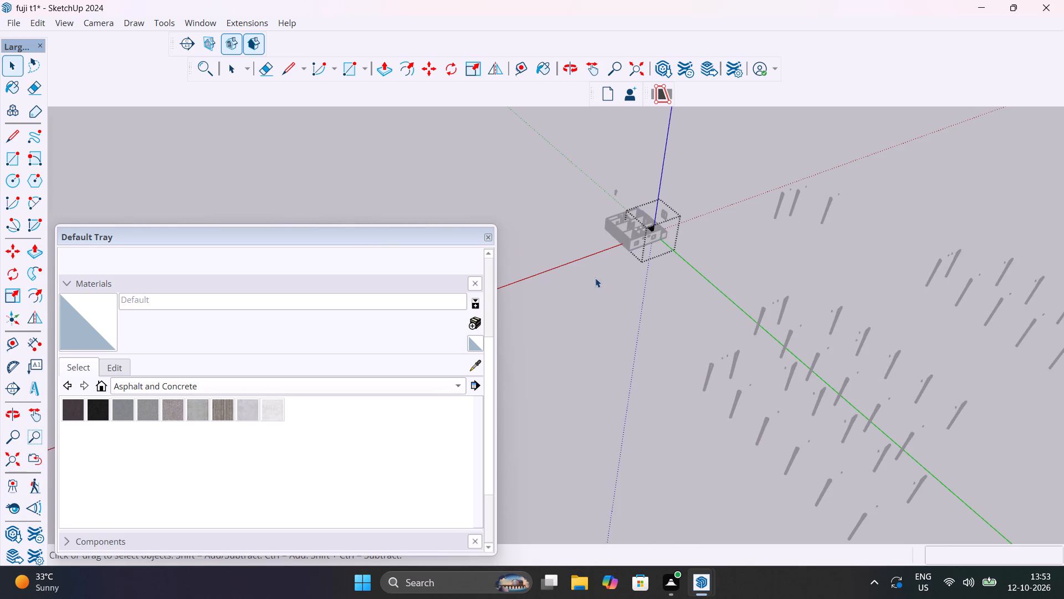
{"action": "left_click", "coordinate": [609, 292]}
{"action": "left_click", "coordinate": [727, 250]}
{"action": "middle_click_drag", "start_coordinate": [734, 263], "coordinate": [557, 238]}
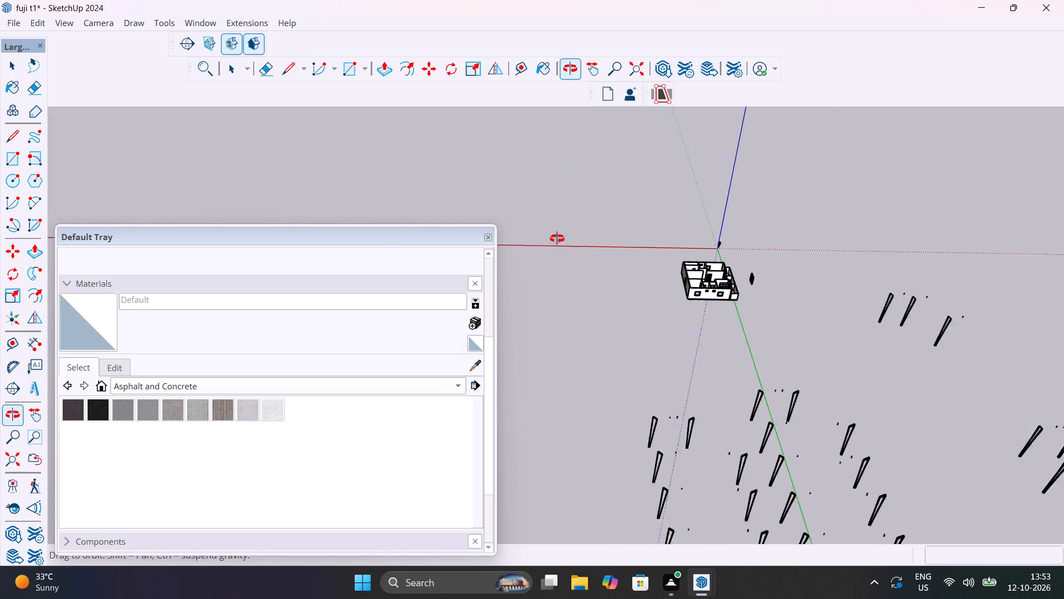
{"action": "middle_click_drag", "start_coordinate": [557, 238], "coordinate": [538, 234]}
{"action": "scroll", "coordinate": [578, 276], "scroll_direction": "down", "scroll_amount": 8}
{"action": "middle_click", "coordinate": [529, 312]}
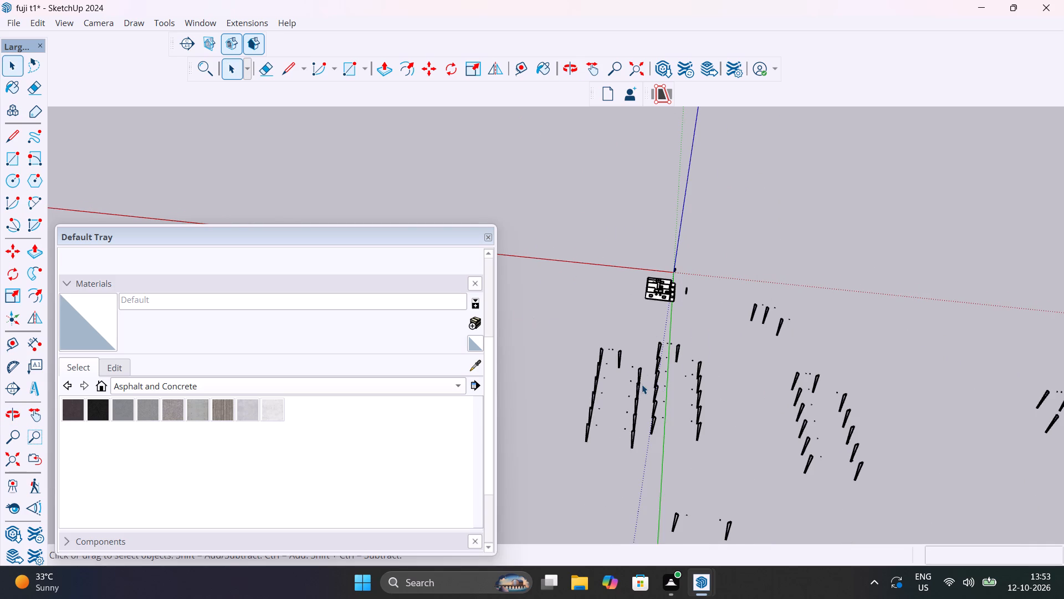
{"action": "left_click", "coordinate": [642, 384]}
{"action": "left_click", "coordinate": [638, 391]}
{"action": "left_click_drag", "start_coordinate": [571, 280], "coordinate": [579, 379]}
{"action": "left_click_drag", "start_coordinate": [579, 379], "coordinate": [622, 479]}
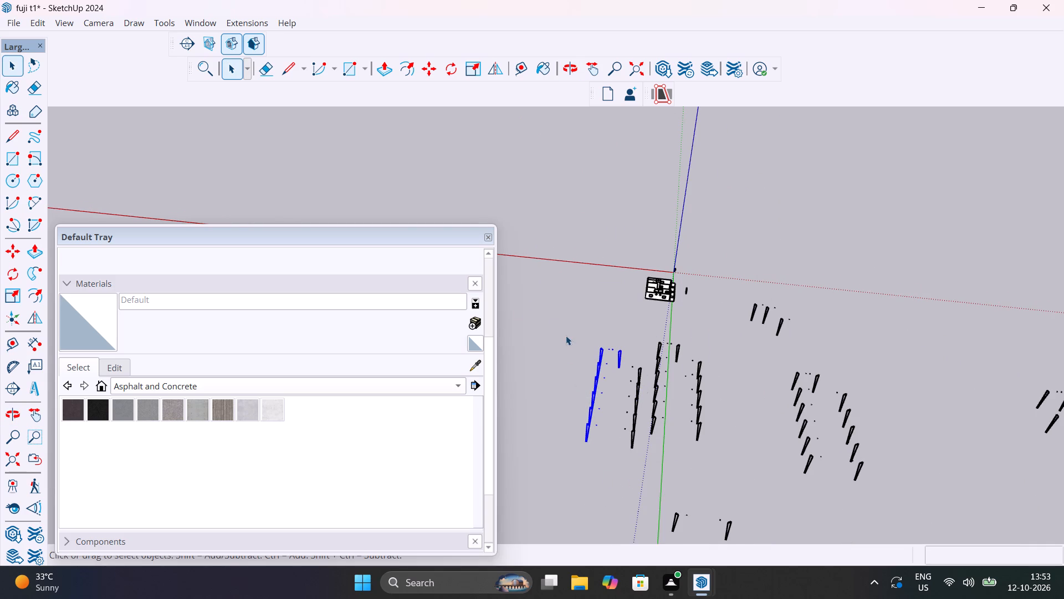
{"action": "left_click_drag", "start_coordinate": [576, 342], "coordinate": [857, 511]}
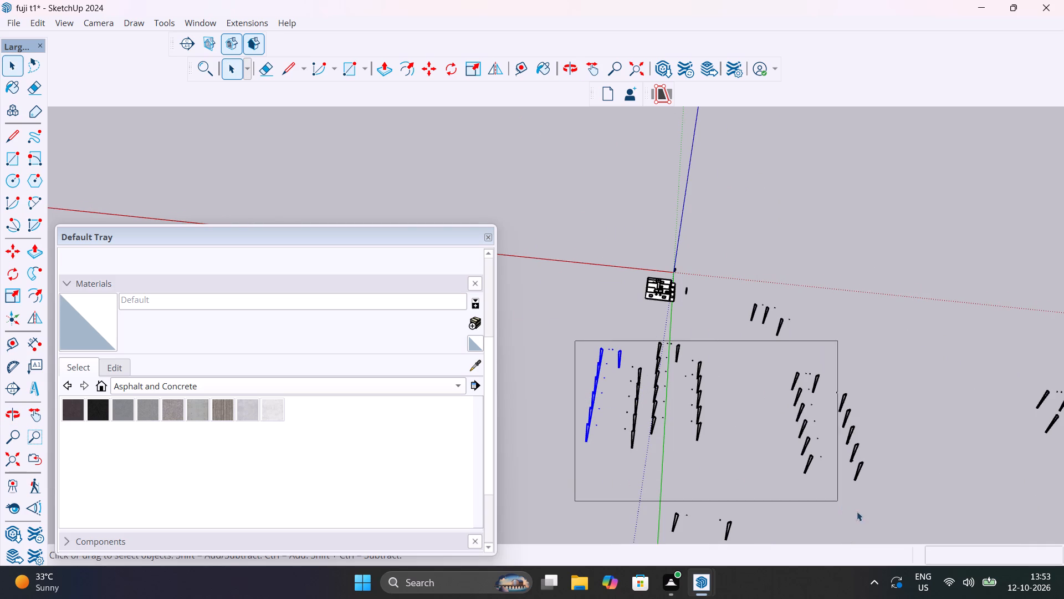
{"action": "left_click_drag", "start_coordinate": [857, 511], "coordinate": [919, 552]}
{"action": "key", "text": "Delete"}
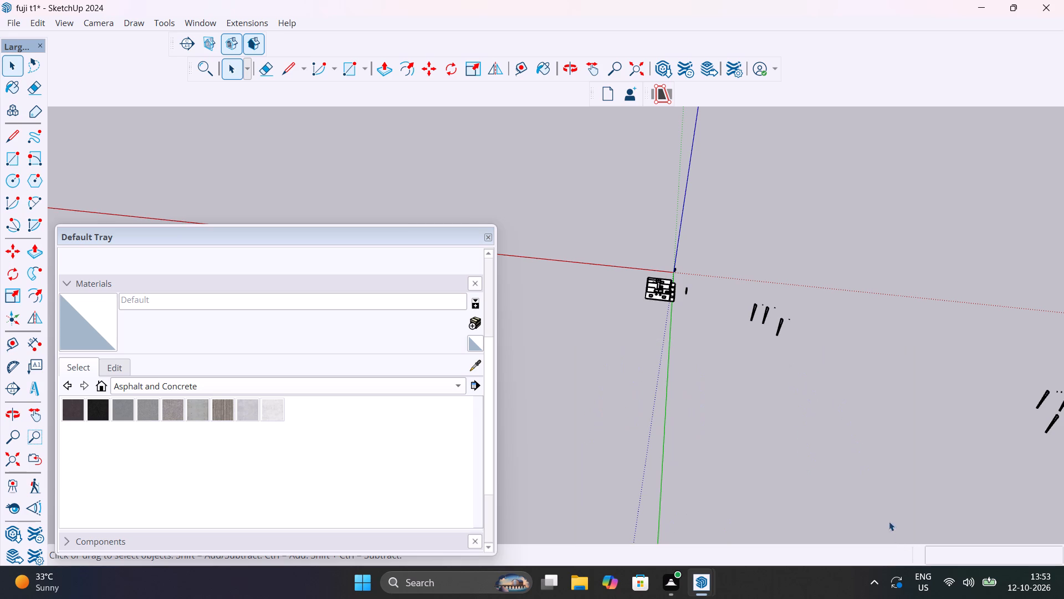
Delete the remaining stray narrow pieces, both the three beside the house and the more distant ones.
{"action": "left_click_drag", "start_coordinate": [723, 272], "coordinate": [814, 347]}
{"action": "key", "text": "Delete"}
{"action": "scroll", "coordinate": [966, 361], "scroll_direction": "down", "scroll_amount": 6}
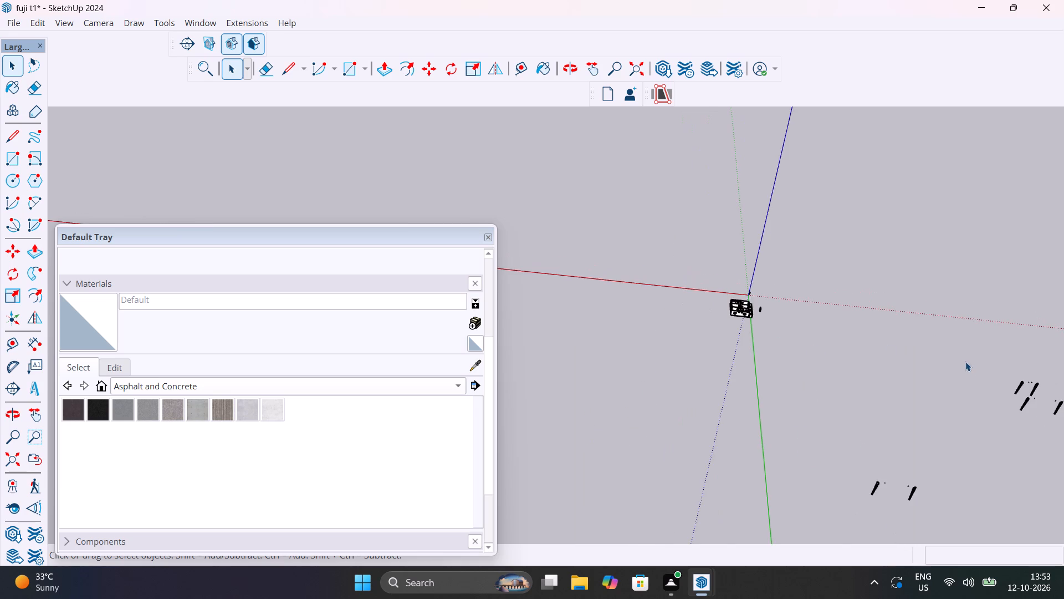
{"action": "scroll", "coordinate": [994, 373], "scroll_direction": "down", "scroll_amount": 12}
{"action": "left_click_drag", "start_coordinate": [920, 344], "coordinate": [913, 493]}
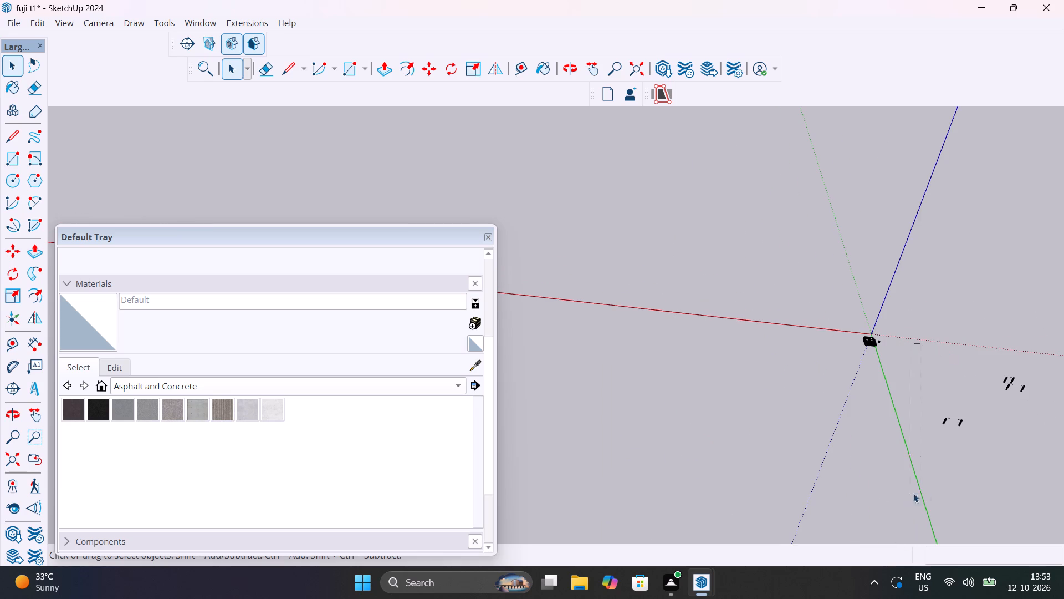
{"action": "left_click_drag", "start_coordinate": [913, 493], "coordinate": [1039, 448]}
{"action": "key", "text": "Delete"}
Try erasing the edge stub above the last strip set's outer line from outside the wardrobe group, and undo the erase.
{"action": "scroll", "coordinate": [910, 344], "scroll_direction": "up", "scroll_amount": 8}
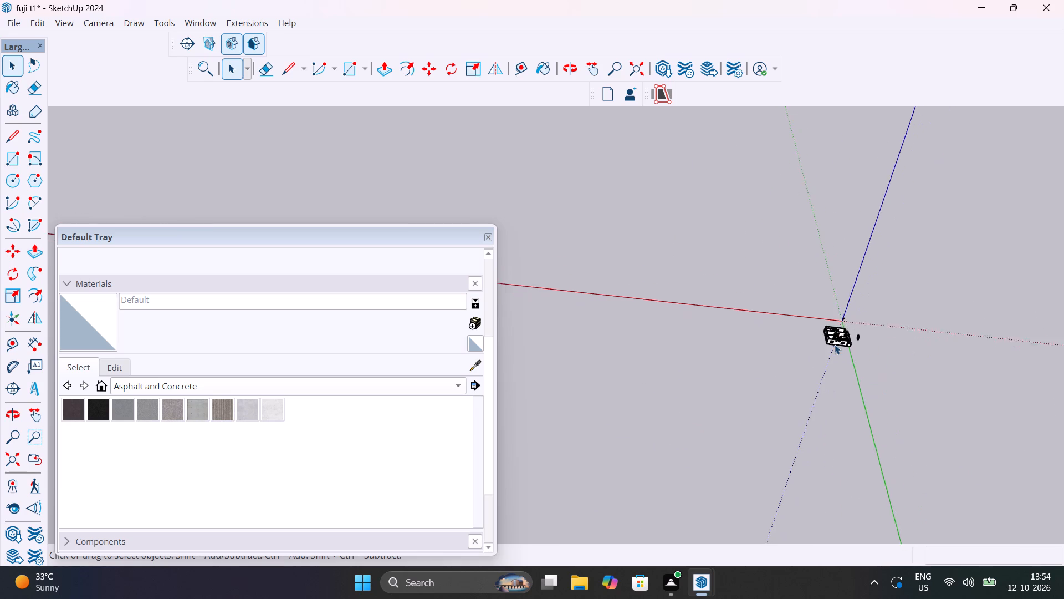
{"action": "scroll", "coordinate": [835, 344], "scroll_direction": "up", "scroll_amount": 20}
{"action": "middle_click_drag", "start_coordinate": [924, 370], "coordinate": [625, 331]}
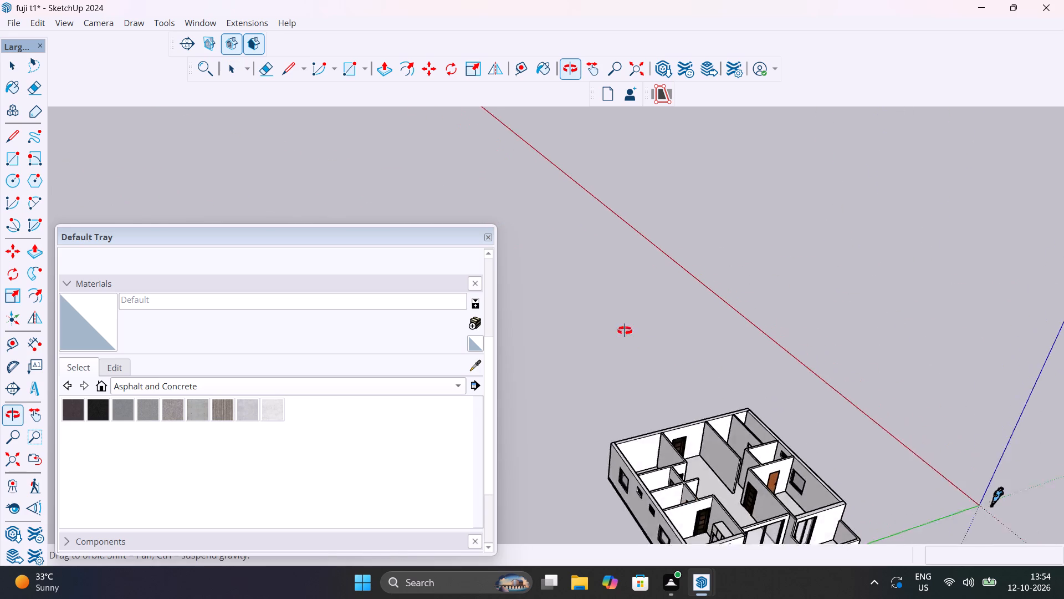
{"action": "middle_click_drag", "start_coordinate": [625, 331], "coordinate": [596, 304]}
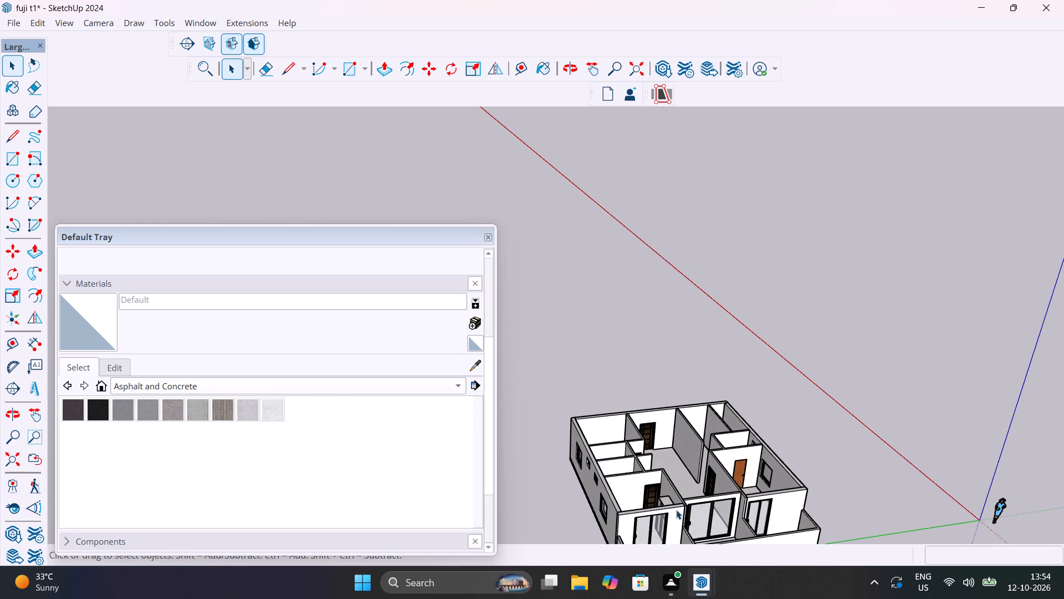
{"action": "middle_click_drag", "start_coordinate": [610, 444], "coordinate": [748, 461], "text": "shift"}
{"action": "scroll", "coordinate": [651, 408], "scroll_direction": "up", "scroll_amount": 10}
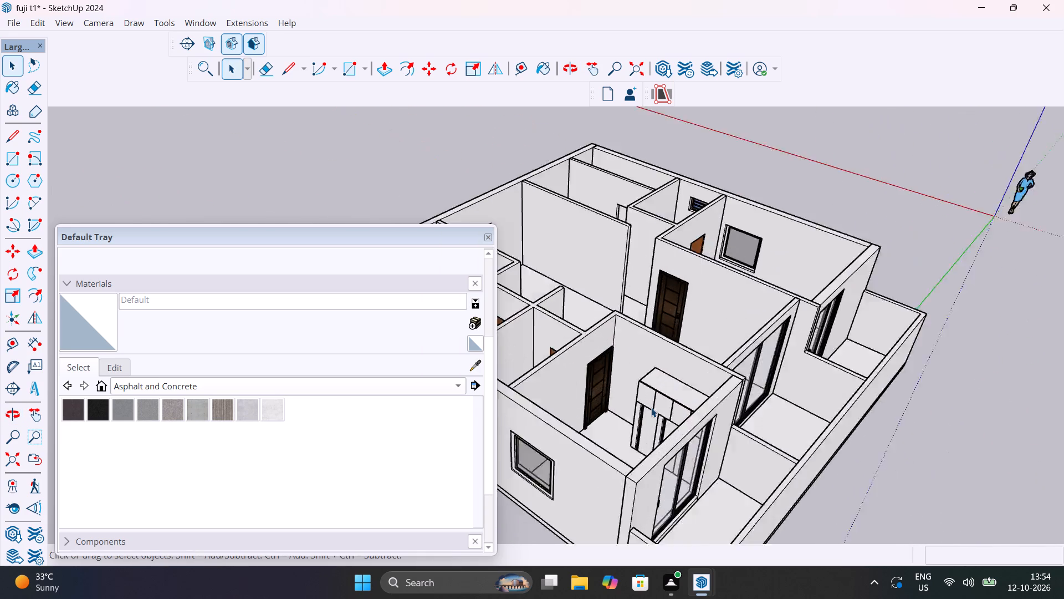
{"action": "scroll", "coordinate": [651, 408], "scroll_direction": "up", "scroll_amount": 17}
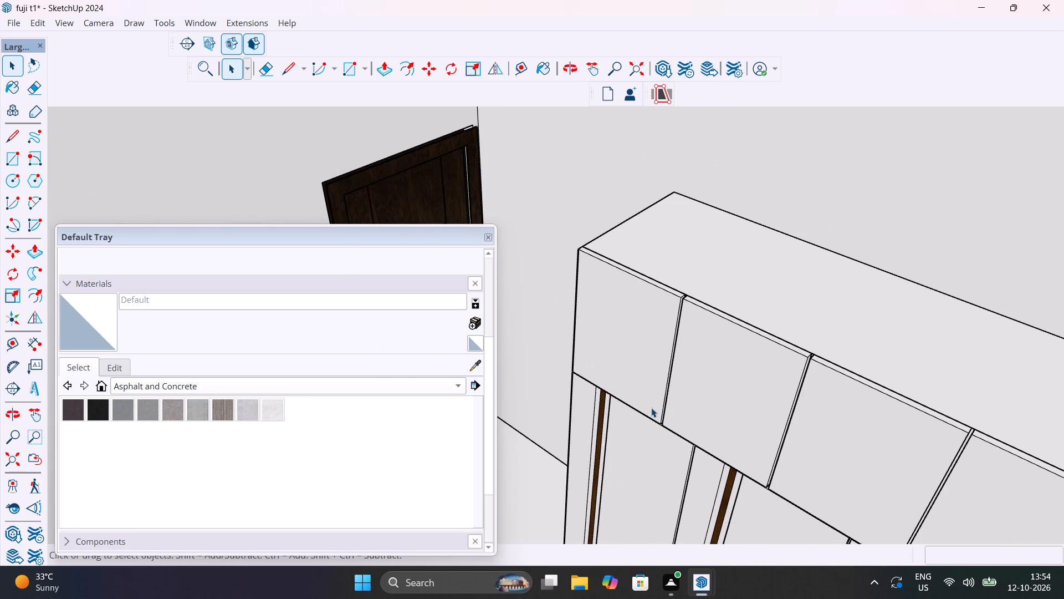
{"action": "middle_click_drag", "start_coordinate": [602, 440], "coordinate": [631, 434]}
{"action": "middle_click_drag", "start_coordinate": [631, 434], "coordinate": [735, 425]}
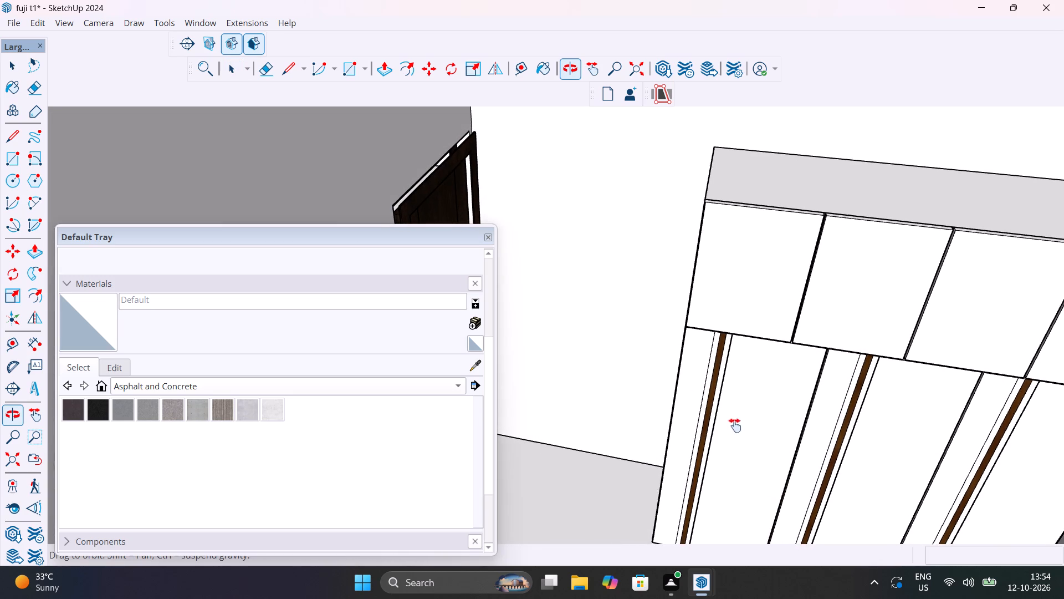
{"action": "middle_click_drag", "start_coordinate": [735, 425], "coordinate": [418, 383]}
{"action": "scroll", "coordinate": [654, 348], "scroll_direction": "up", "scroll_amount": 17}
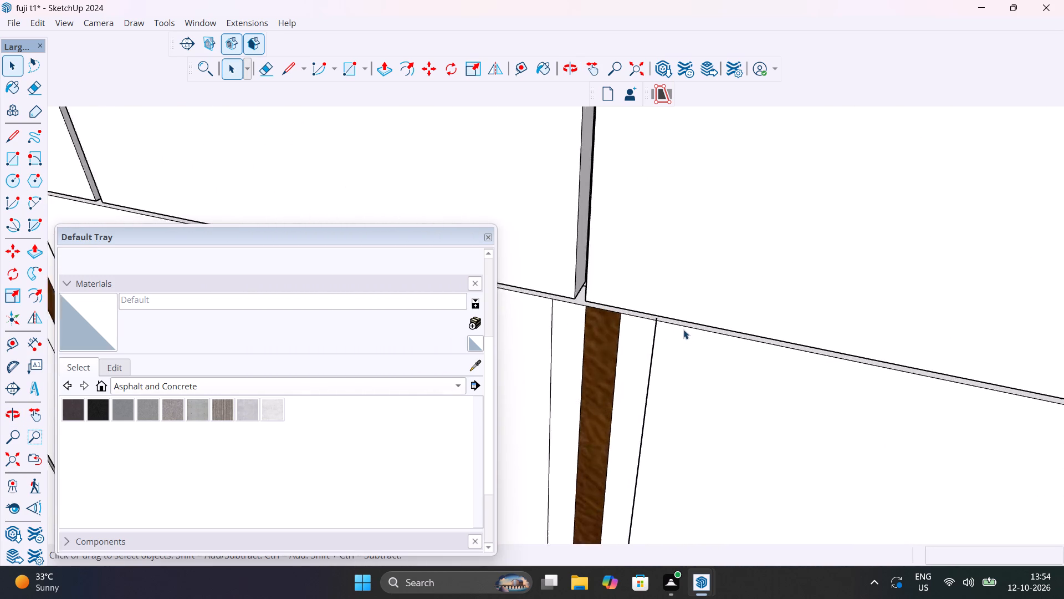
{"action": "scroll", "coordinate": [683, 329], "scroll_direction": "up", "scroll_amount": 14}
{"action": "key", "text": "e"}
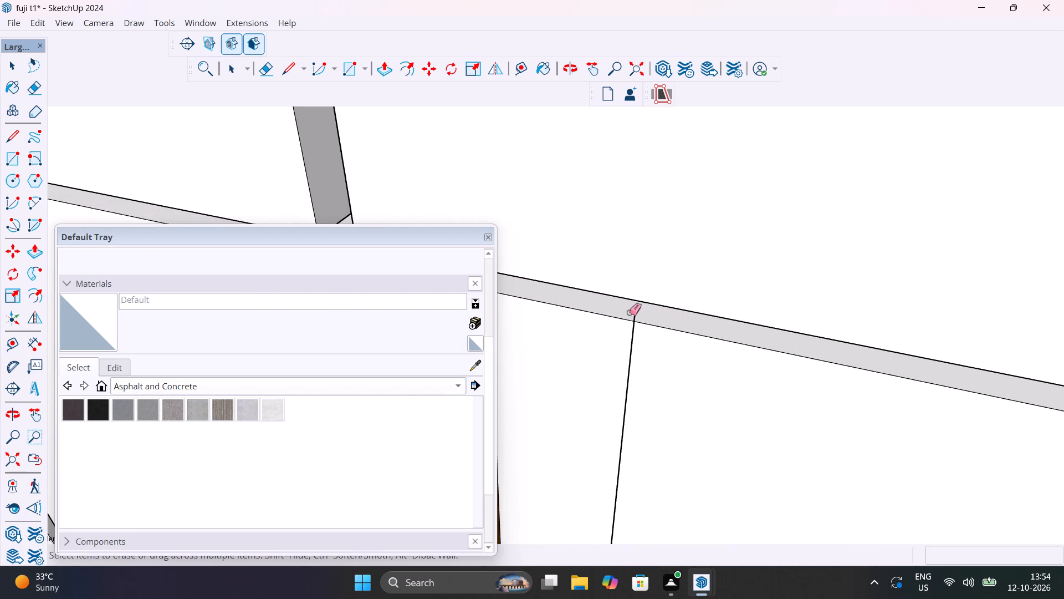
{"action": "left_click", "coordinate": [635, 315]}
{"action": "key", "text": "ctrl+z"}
Open the wardrobe front group and delete the edge stub overshooting the upper end of the last strip set's outer line.
{"action": "key", "text": "space"}
{"action": "double_click", "coordinate": [648, 347]}
{"action": "scroll", "coordinate": [638, 319], "scroll_direction": "up", "scroll_amount": 4}
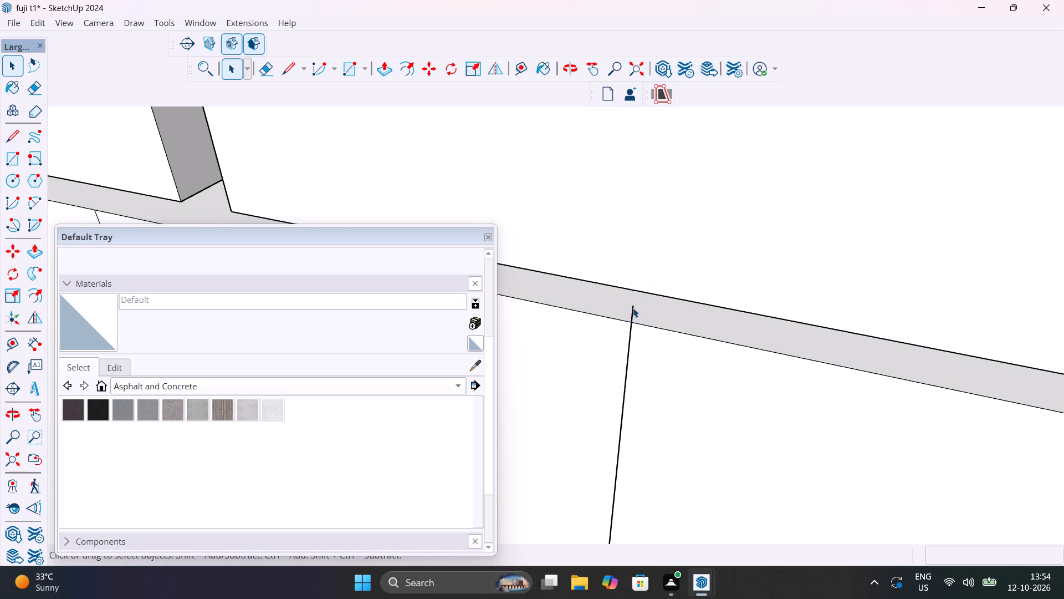
{"action": "left_click", "coordinate": [633, 308]}
{"action": "key", "text": "Delete"}
{"action": "scroll", "coordinate": [653, 380], "scroll_direction": "down", "scroll_amount": 15}
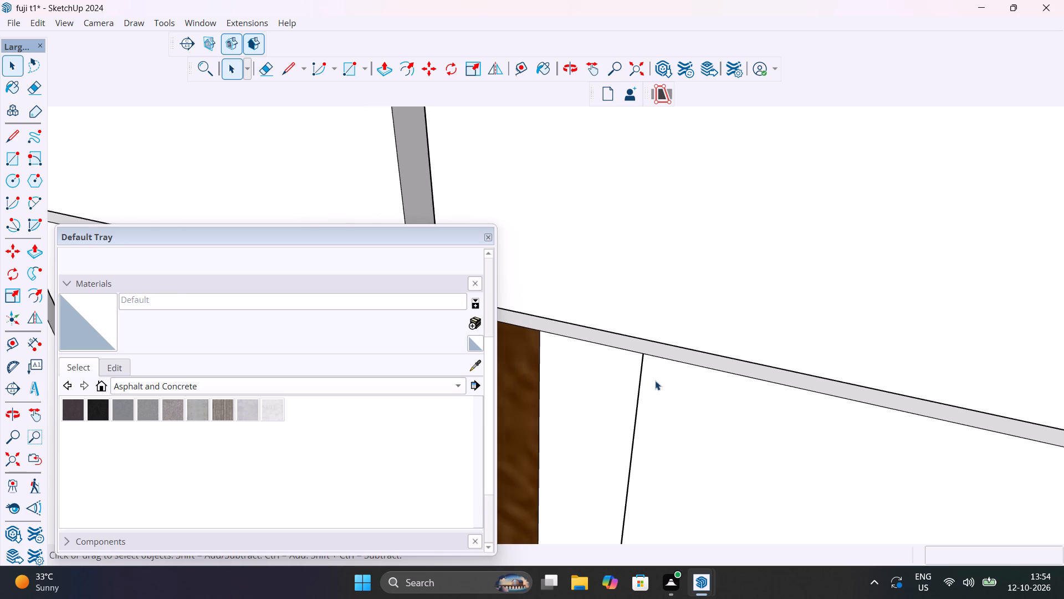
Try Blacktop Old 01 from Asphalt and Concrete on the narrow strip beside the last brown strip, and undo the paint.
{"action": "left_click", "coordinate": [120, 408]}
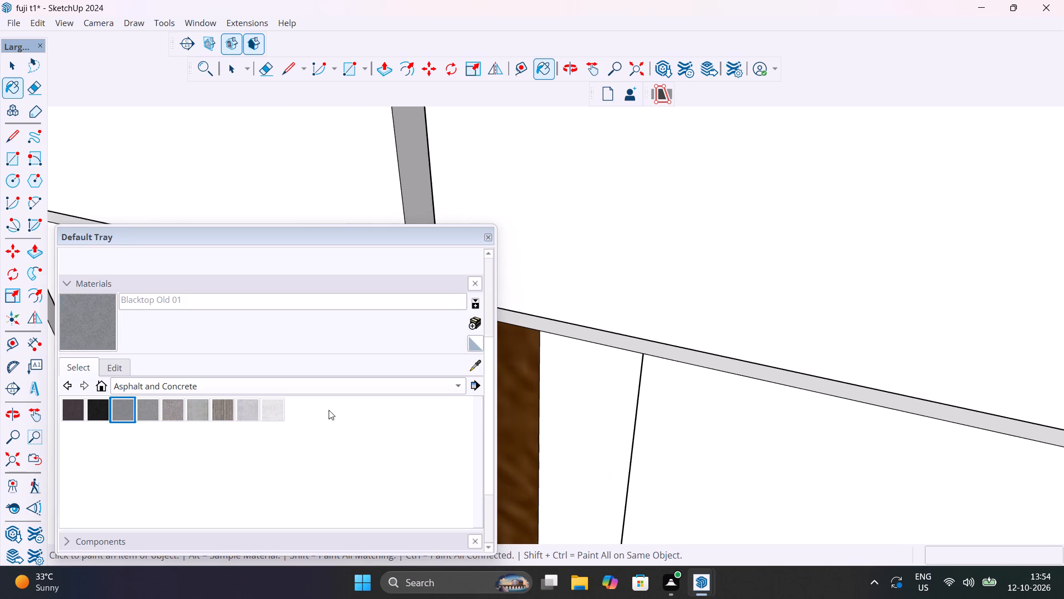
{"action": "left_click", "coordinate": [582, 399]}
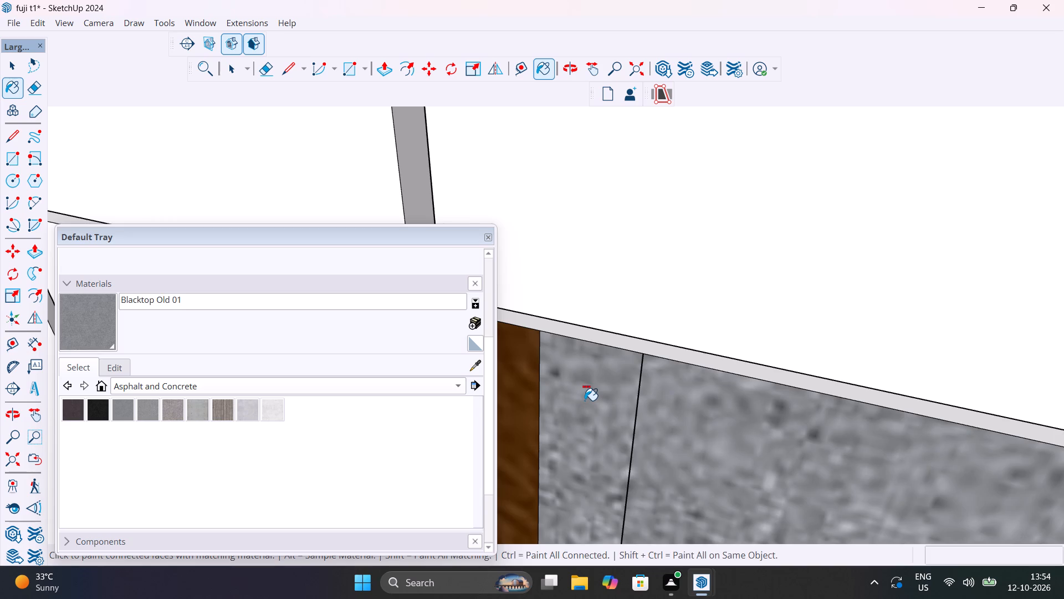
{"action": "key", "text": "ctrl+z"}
Draw a line about 1/16" long extending the last strip set's outer line to the wardrobe's bottom edge, separating strip from panel.
{"action": "key", "text": "space"}
{"action": "left_click", "coordinate": [585, 400]}
{"action": "double_click", "coordinate": [585, 400]}
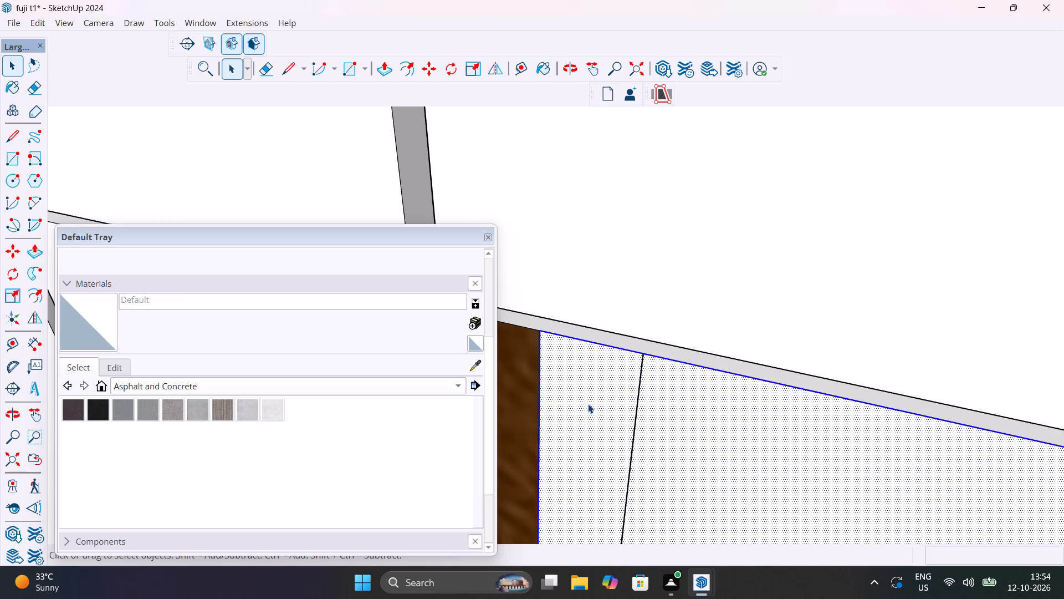
{"action": "left_click", "coordinate": [588, 404]}
{"action": "scroll", "coordinate": [601, 417], "scroll_direction": "down", "scroll_amount": 20}
{"action": "scroll", "coordinate": [601, 417], "scroll_direction": "down", "scroll_amount": 10}
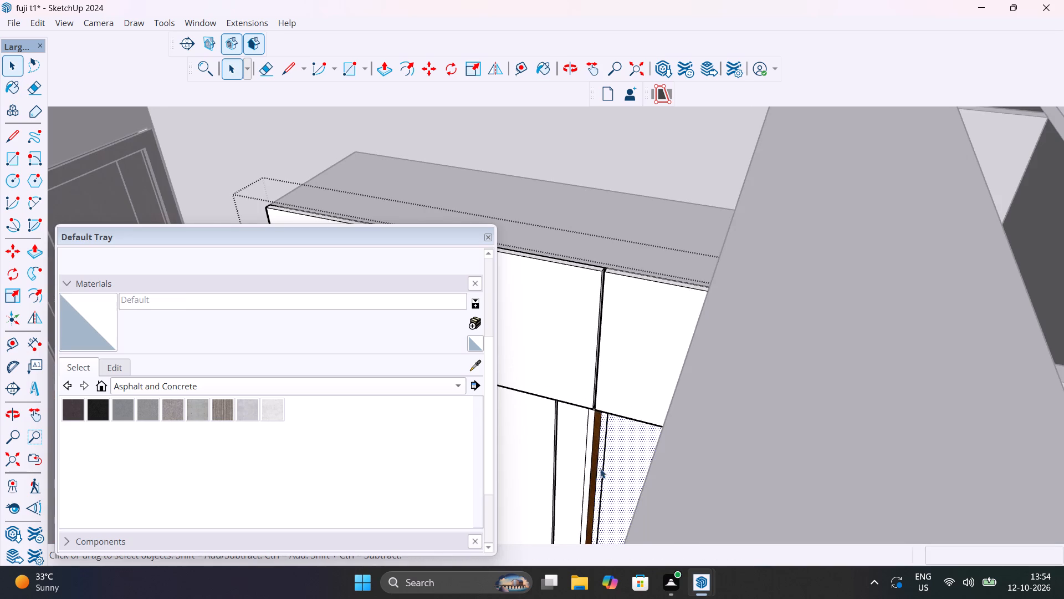
{"action": "middle_click_drag", "start_coordinate": [600, 469], "coordinate": [695, 252], "text": "shift"}
{"action": "scroll", "coordinate": [659, 466], "scroll_direction": "up", "scroll_amount": 6}
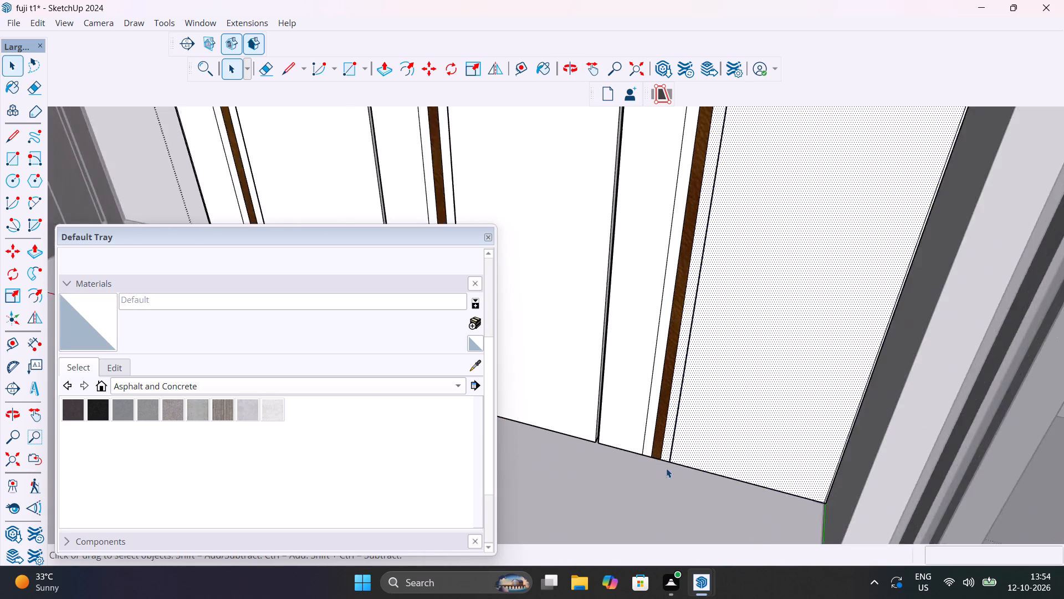
{"action": "scroll", "coordinate": [666, 468], "scroll_direction": "up", "scroll_amount": 20}
{"action": "scroll", "coordinate": [666, 468], "scroll_direction": "up", "scroll_amount": 8}
{"action": "middle_click_drag", "start_coordinate": [682, 451], "coordinate": [712, 409]}
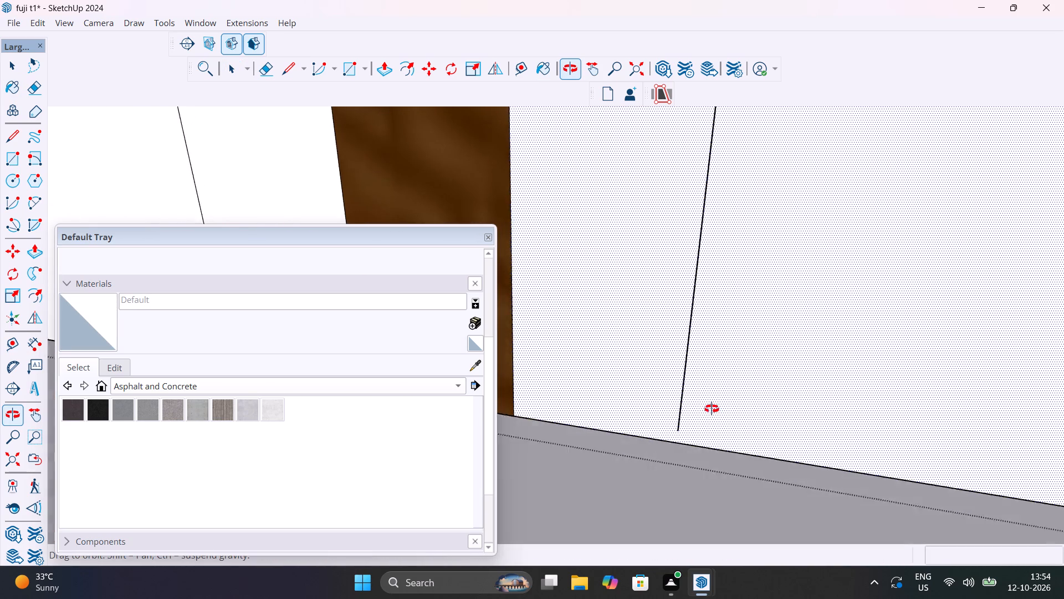
{"action": "middle_click_drag", "start_coordinate": [712, 409], "coordinate": [874, 271]}
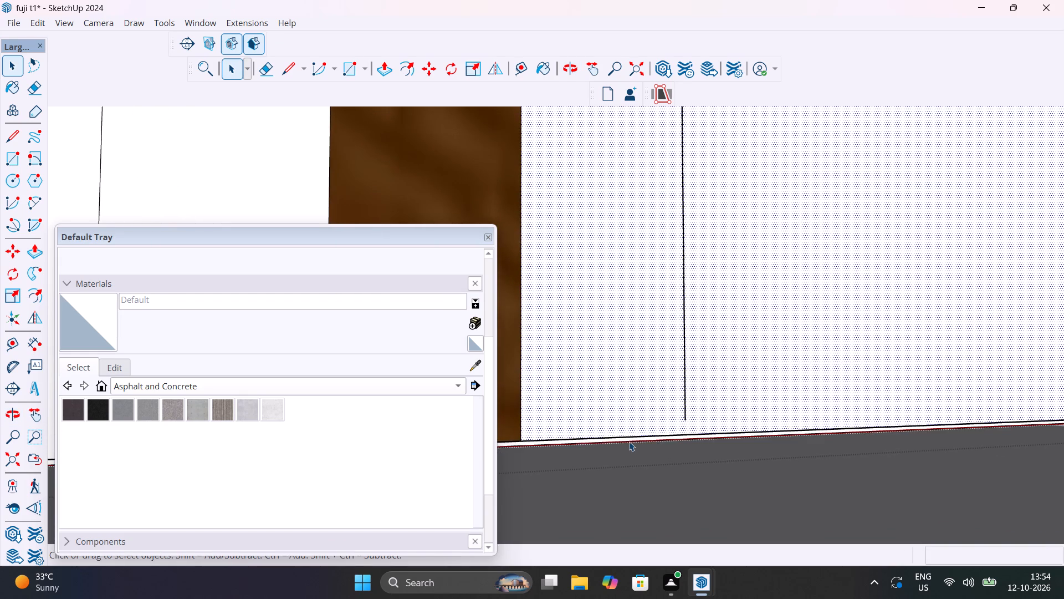
{"action": "scroll", "coordinate": [629, 441], "scroll_direction": "down", "scroll_amount": 7}
{"action": "scroll", "coordinate": [651, 441], "scroll_direction": "up", "scroll_amount": 16}
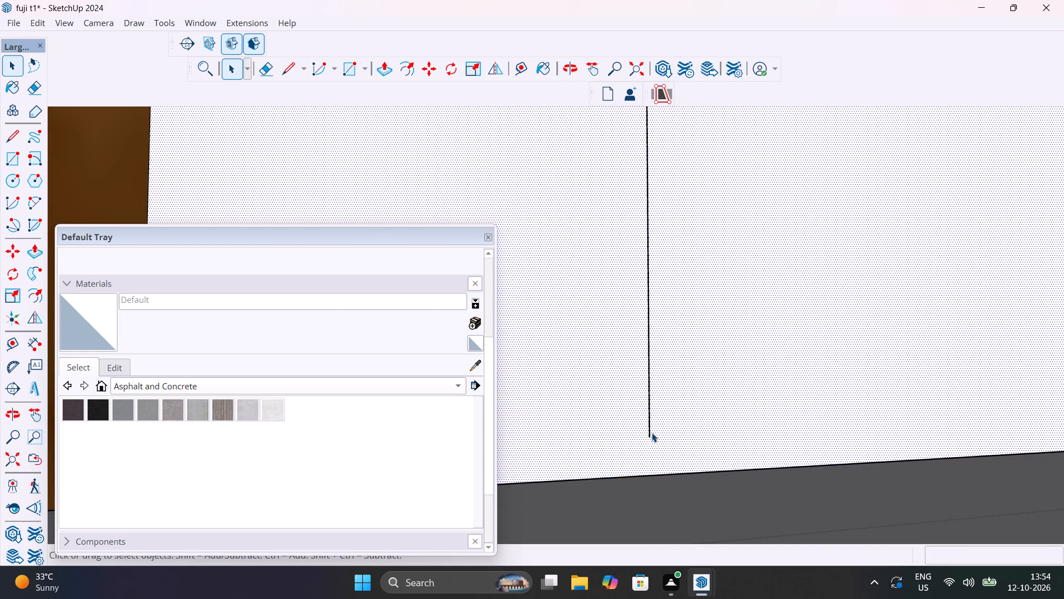
{"action": "key", "text": "l"}
{"action": "left_click", "coordinate": [648, 437]}
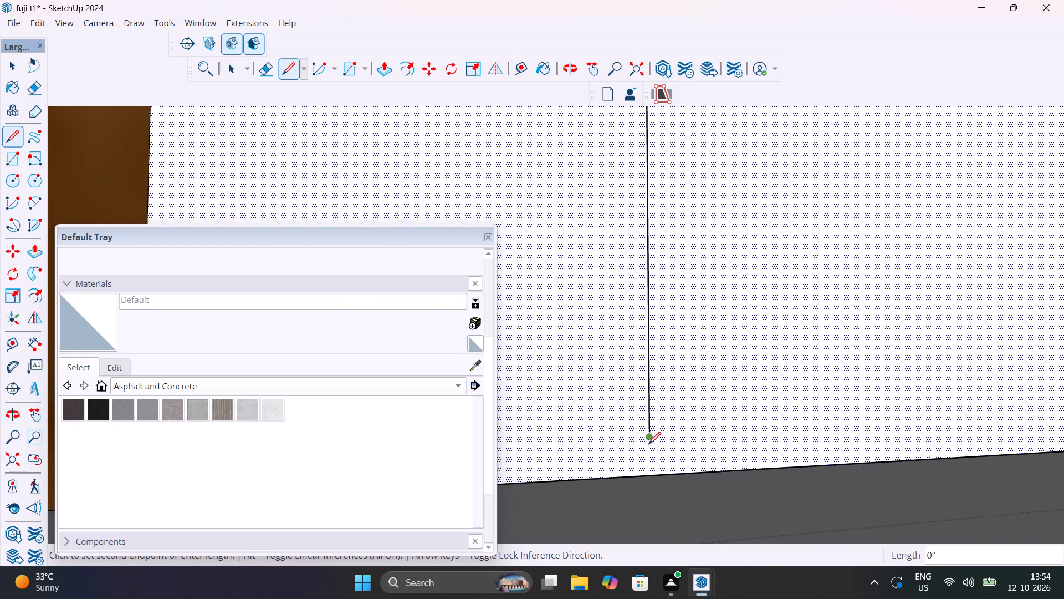
{"action": "left_click", "coordinate": [651, 479]}
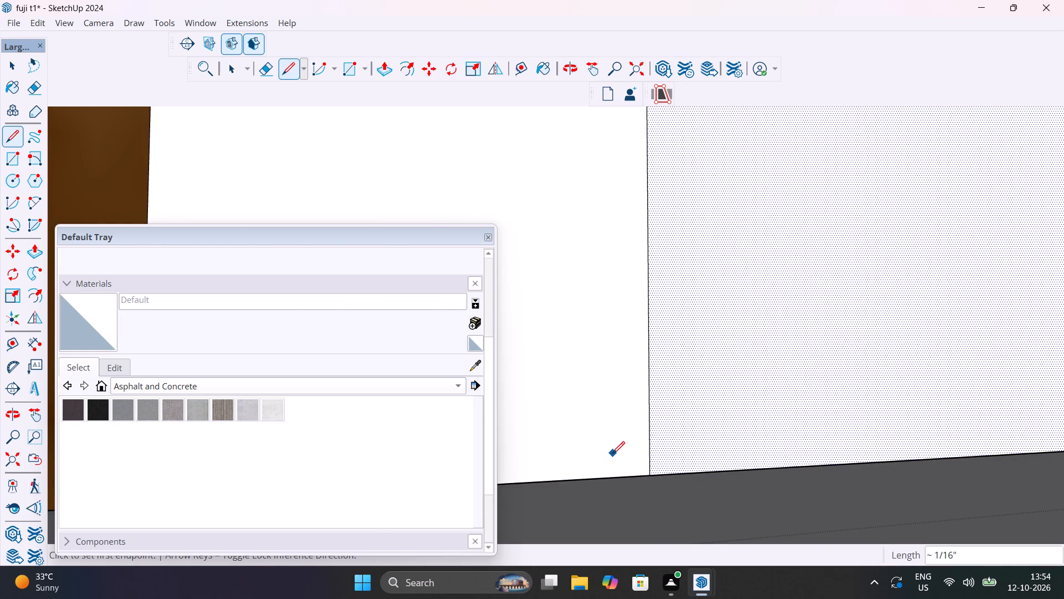
Reopen the wardrobe front group and draw a line about 1/16" long extending the middle strip set's outer line to the wardrobe's bottom edge.
{"action": "scroll", "coordinate": [614, 453], "scroll_direction": "down", "scroll_amount": 20}
{"action": "scroll", "coordinate": [614, 453], "scroll_direction": "down", "scroll_amount": 20}
{"action": "scroll", "coordinate": [614, 453], "scroll_direction": "down", "scroll_amount": 6}
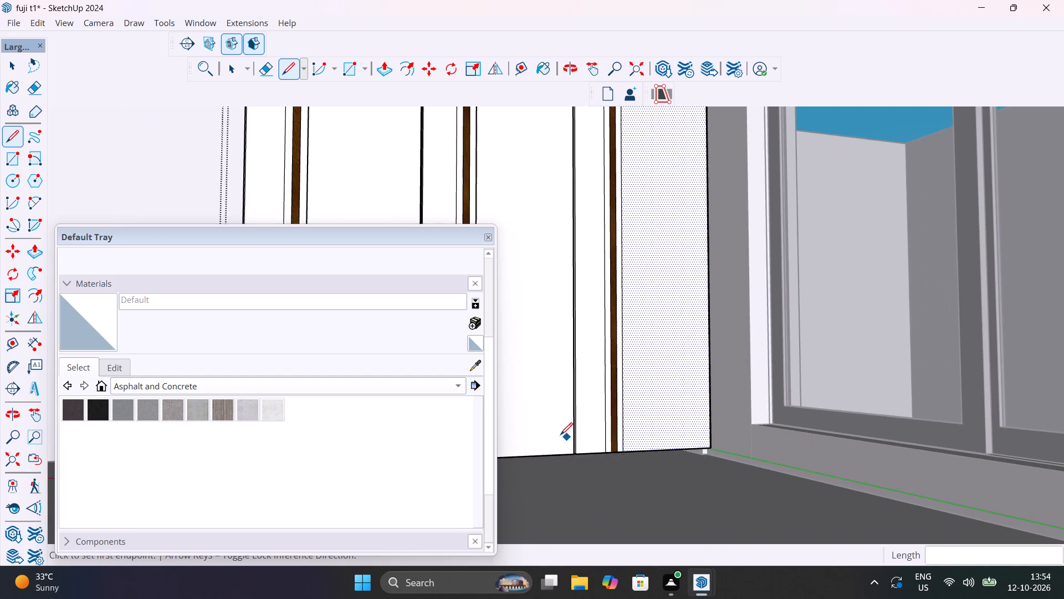
{"action": "scroll", "coordinate": [558, 434], "scroll_direction": "down", "scroll_amount": 8}
{"action": "left_click", "coordinate": [13, 450]}
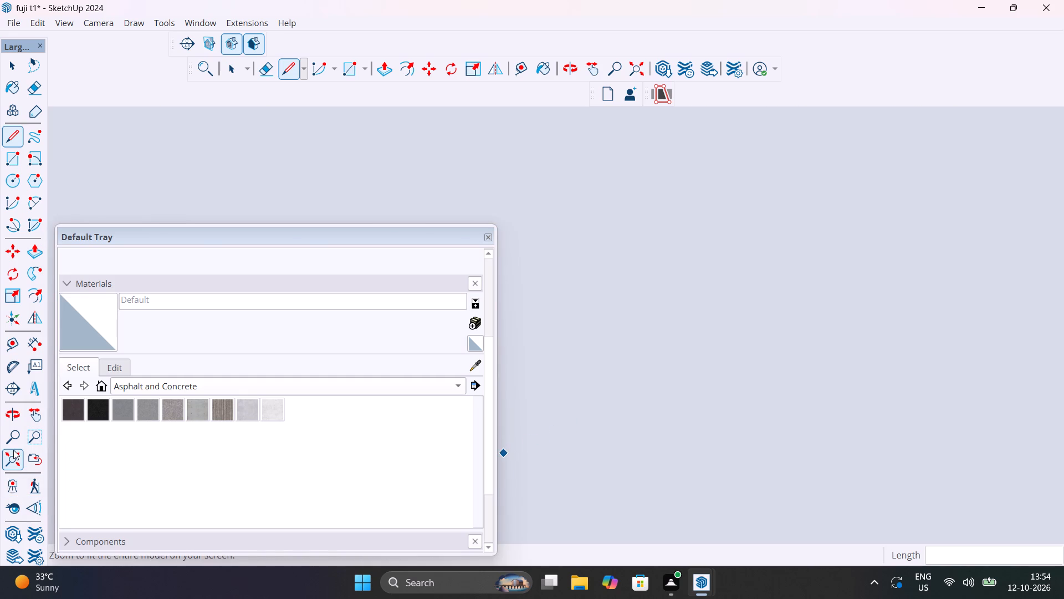
{"action": "middle_click_drag", "start_coordinate": [773, 404], "coordinate": [386, 493]}
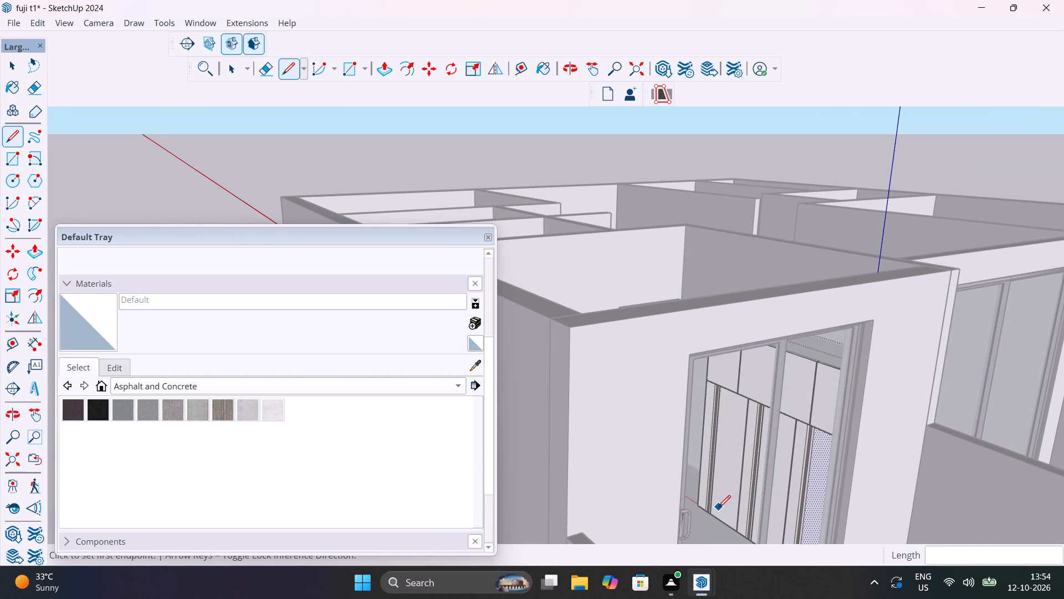
{"action": "key", "text": "space"}
{"action": "scroll", "coordinate": [733, 526], "scroll_direction": "up", "scroll_amount": 12}
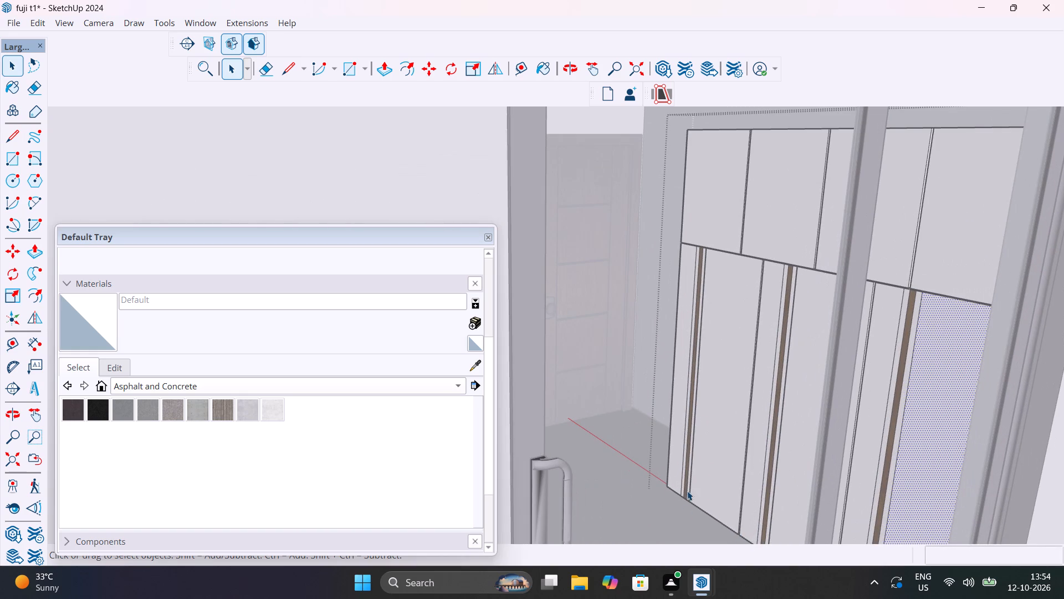
{"action": "middle_click_drag", "start_coordinate": [689, 491], "coordinate": [794, 598]}
{"action": "scroll", "coordinate": [764, 463], "scroll_direction": "down", "scroll_amount": 15}
{"action": "left_click", "coordinate": [1052, 438]}
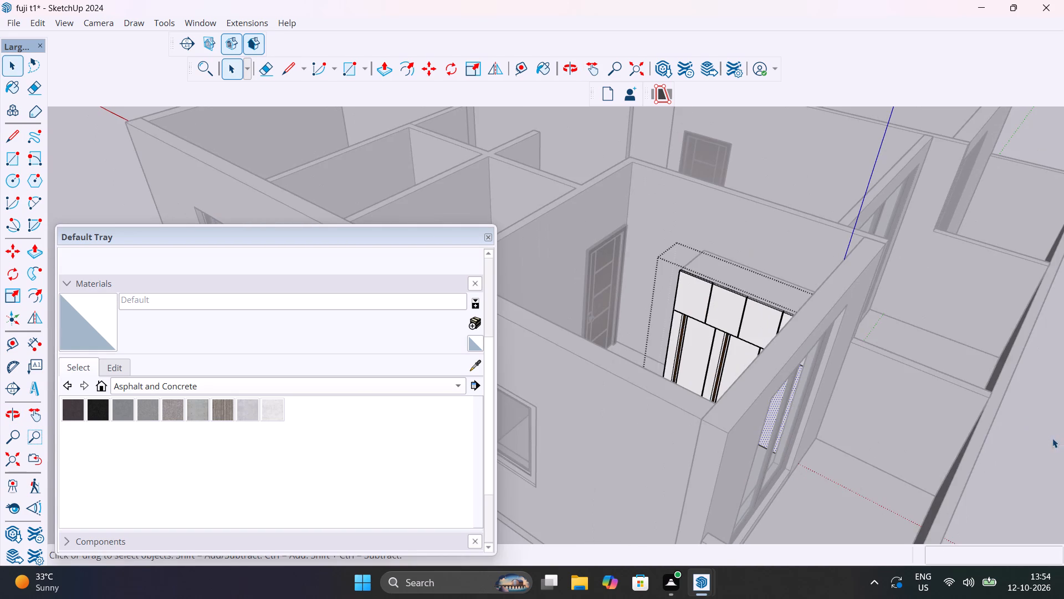
{"action": "scroll", "coordinate": [750, 352], "scroll_direction": "up", "scroll_amount": 9}
{"action": "scroll", "coordinate": [659, 460], "scroll_direction": "up", "scroll_amount": 5}
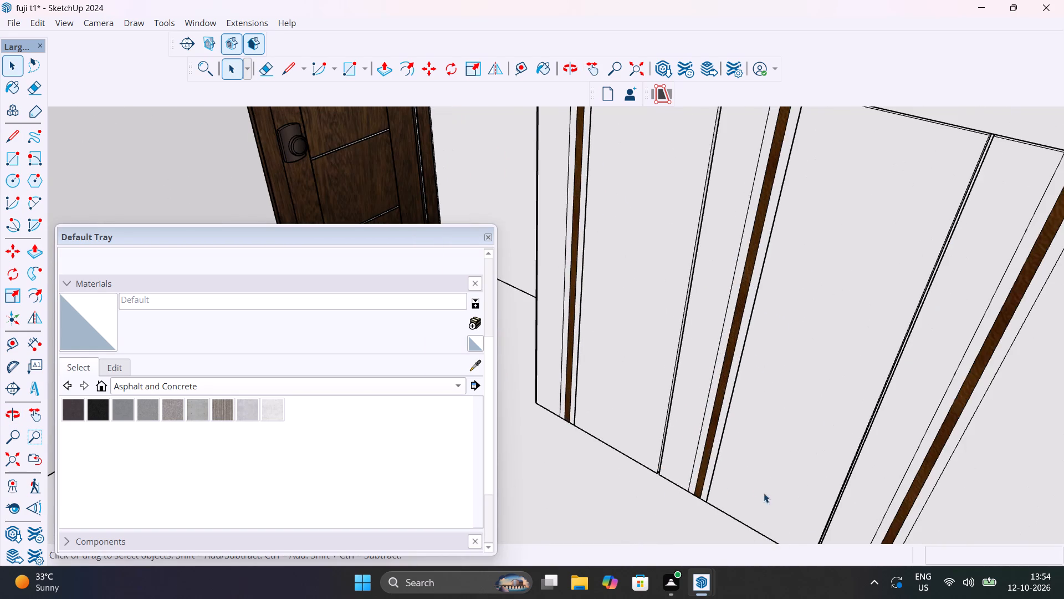
{"action": "middle_click_drag", "start_coordinate": [764, 493], "coordinate": [828, 387]}
{"action": "scroll", "coordinate": [774, 321], "scroll_direction": "up", "scroll_amount": 1}
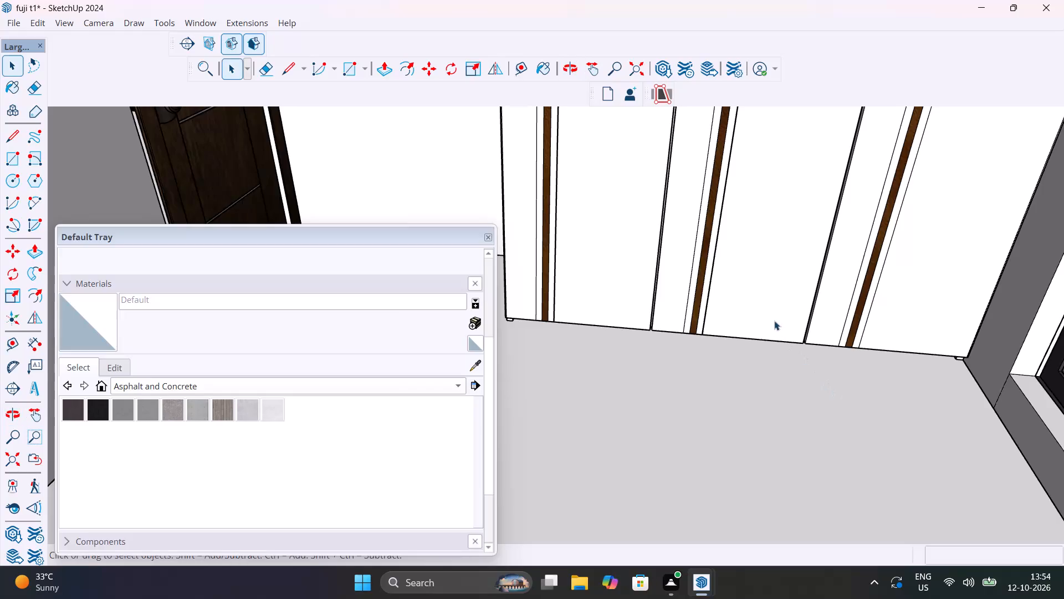
{"action": "scroll", "coordinate": [774, 321], "scroll_direction": "up", "scroll_amount": 6}
{"action": "double_click", "coordinate": [683, 311]}
{"action": "scroll", "coordinate": [678, 310], "scroll_direction": "up", "scroll_amount": 13}
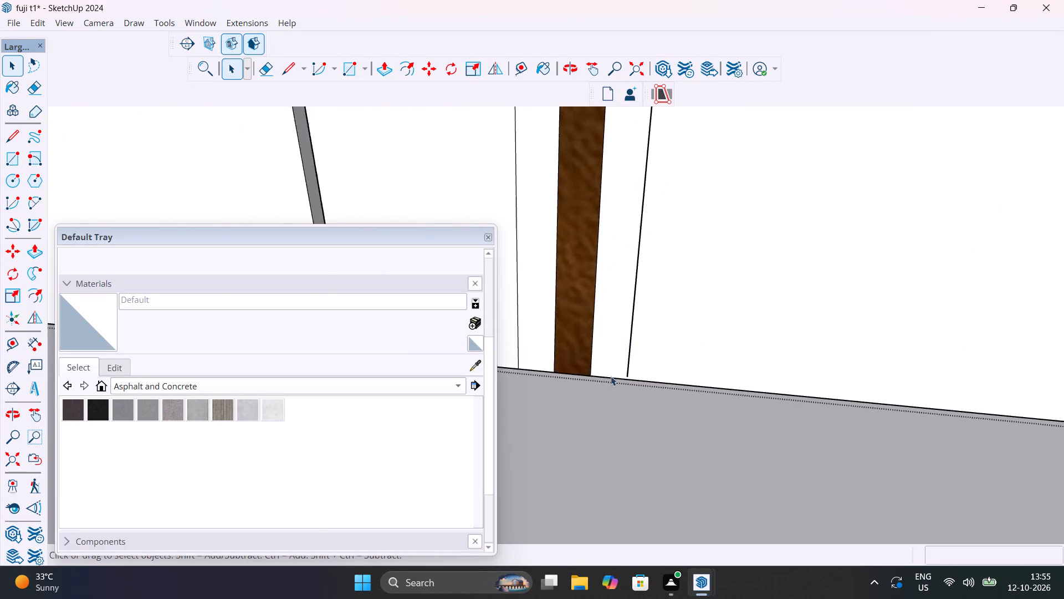
{"action": "scroll", "coordinate": [611, 376], "scroll_direction": "up", "scroll_amount": 8}
{"action": "key", "text": "l"}
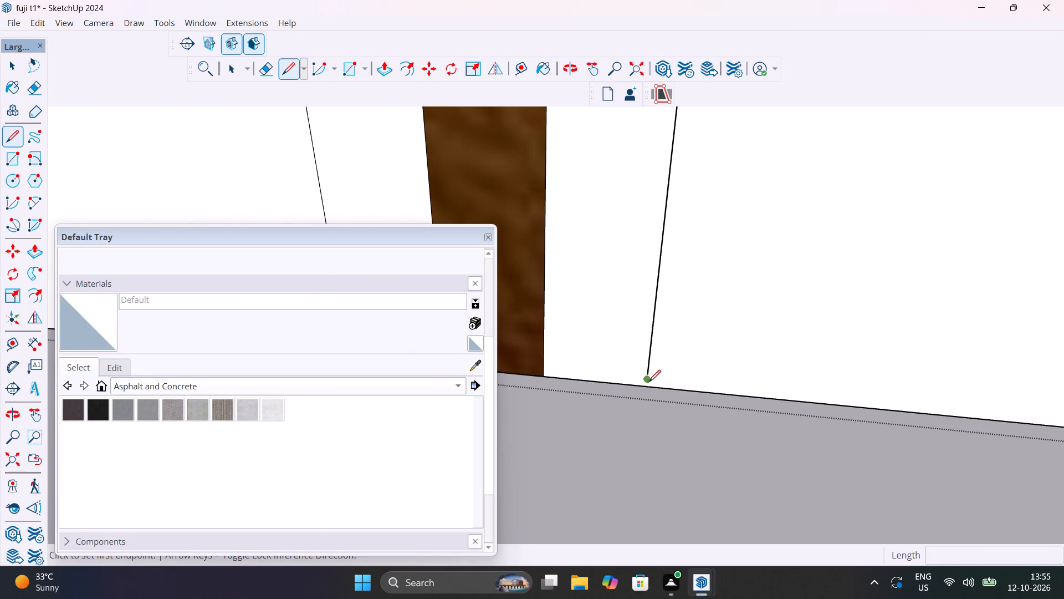
{"action": "left_click", "coordinate": [646, 382]}
{"action": "scroll", "coordinate": [646, 388], "scroll_direction": "up", "scroll_amount": 14}
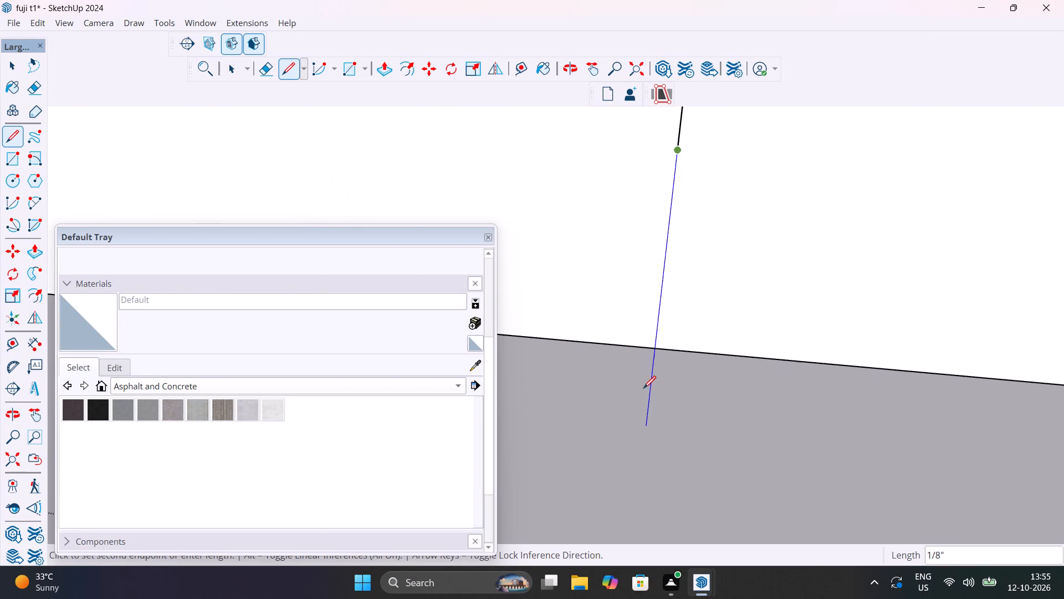
{"action": "left_click", "coordinate": [652, 347]}
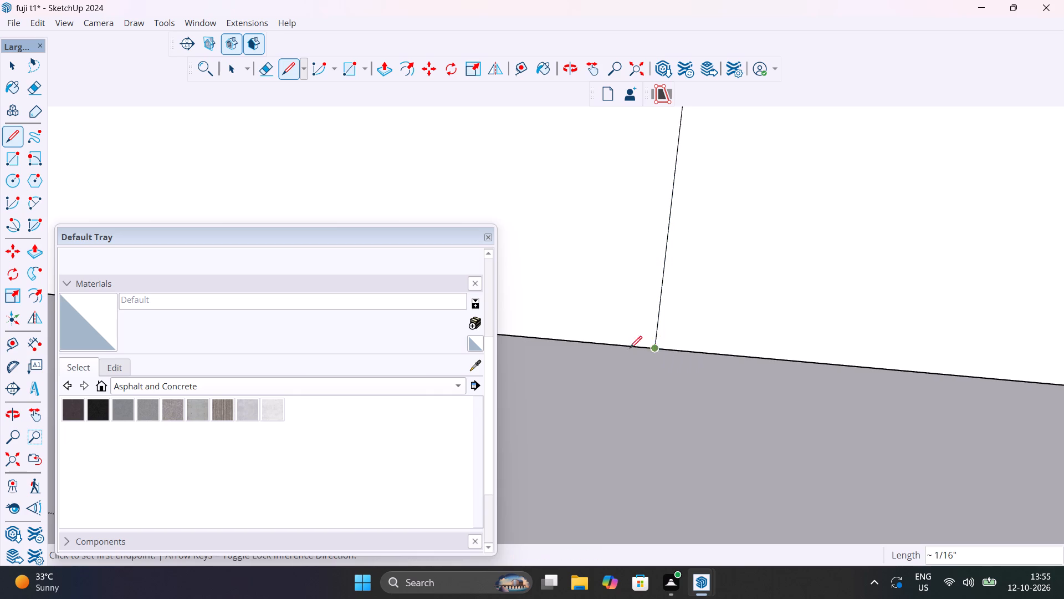
Draw a line about 1/16" long extending the first strip set's outer line to the wardrobe's bottom edge, and select the separated strip.
{"action": "scroll", "coordinate": [652, 344], "scroll_direction": "down", "scroll_amount": 20}
{"action": "scroll", "coordinate": [652, 344], "scroll_direction": "down", "scroll_amount": 20}
{"action": "scroll", "coordinate": [652, 344], "scroll_direction": "down", "scroll_amount": 9}
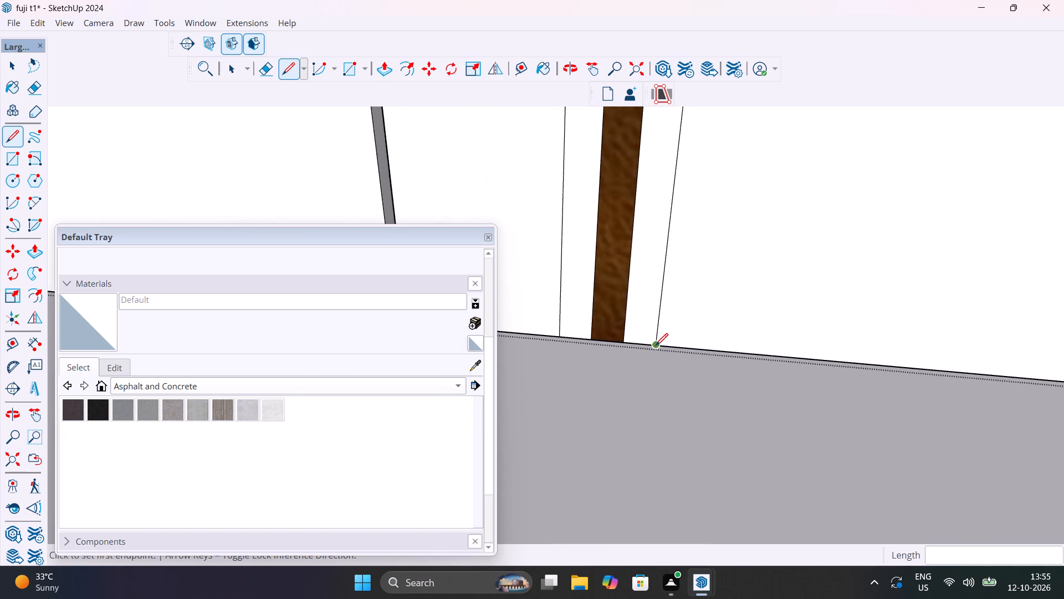
{"action": "scroll", "coordinate": [656, 346], "scroll_direction": "down", "scroll_amount": 12}
{"action": "middle_click_drag", "start_coordinate": [565, 323], "coordinate": [761, 353]}
{"action": "scroll", "coordinate": [666, 353], "scroll_direction": "up", "scroll_amount": 20}
{"action": "scroll", "coordinate": [666, 353], "scroll_direction": "up", "scroll_amount": 12}
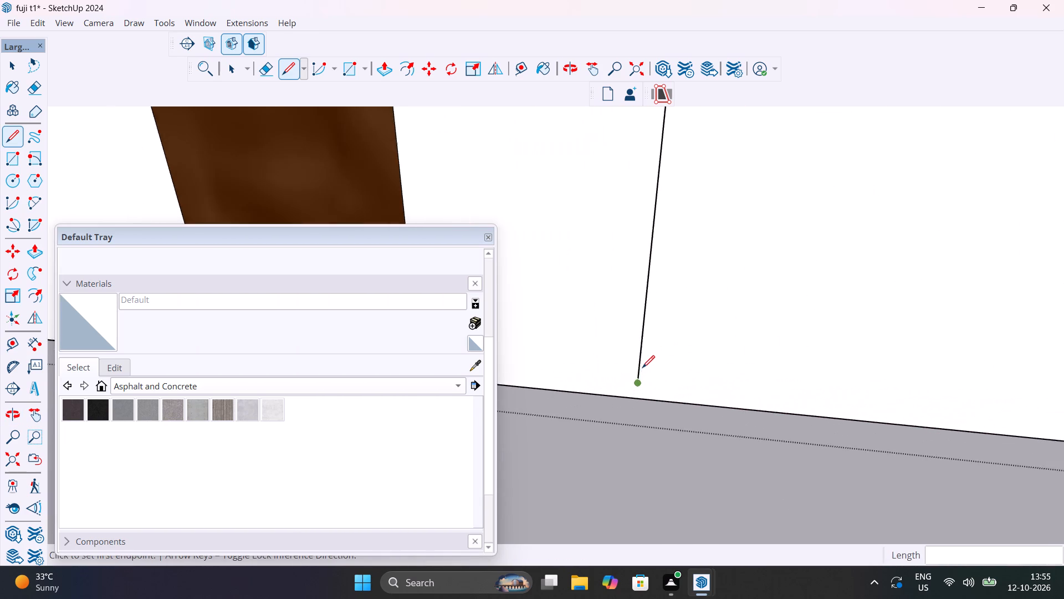
{"action": "scroll", "coordinate": [642, 368], "scroll_direction": "up", "scroll_amount": 9}
{"action": "middle_click_drag", "start_coordinate": [633, 396], "coordinate": [659, 313]}
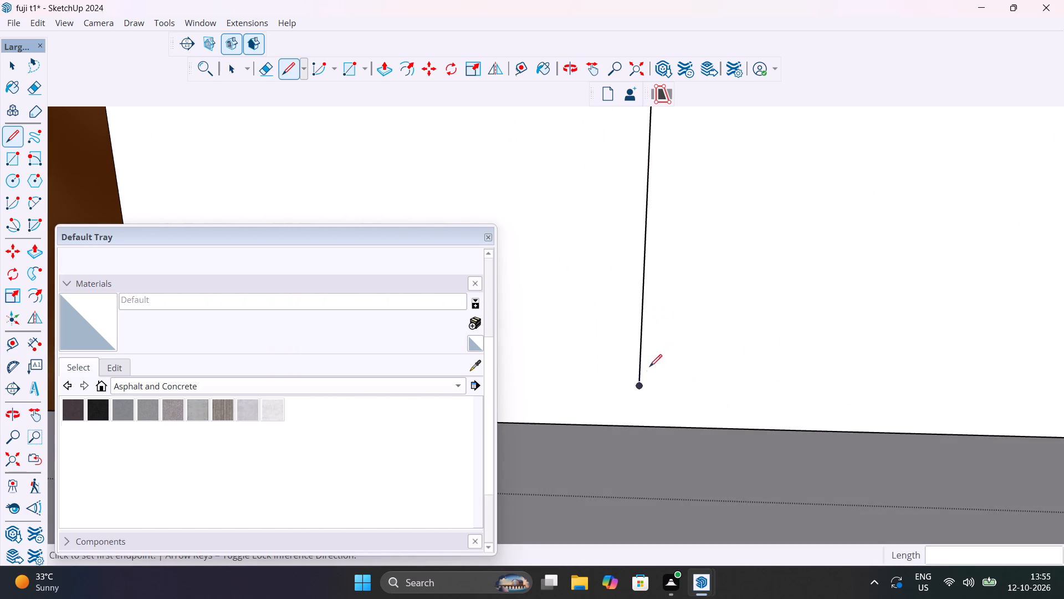
{"action": "scroll", "coordinate": [640, 389], "scroll_direction": "up", "scroll_amount": 6}
{"action": "left_click", "coordinate": [640, 385]}
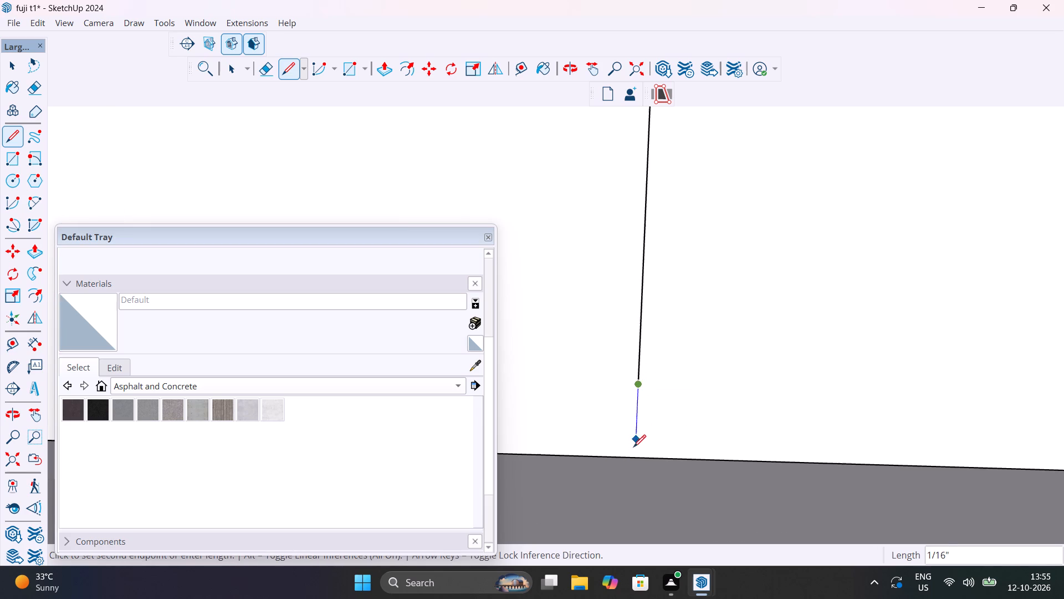
{"action": "left_click", "coordinate": [632, 458]}
{"action": "scroll", "coordinate": [661, 450], "scroll_direction": "down", "scroll_amount": 16}
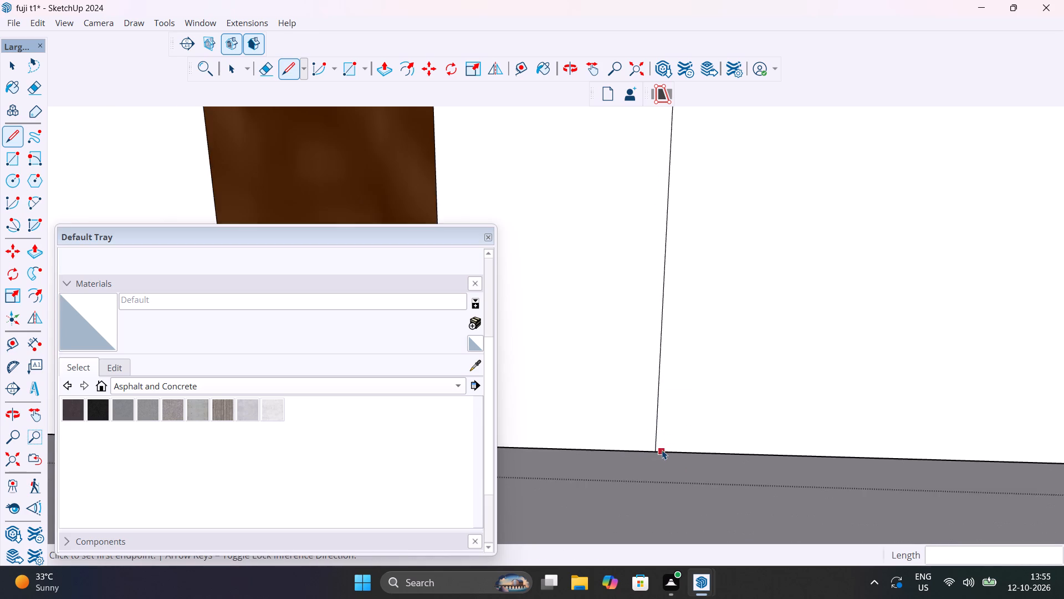
{"action": "key", "text": "space"}
{"action": "scroll", "coordinate": [662, 450], "scroll_direction": "down", "scroll_amount": 20}
{"action": "scroll", "coordinate": [662, 450], "scroll_direction": "down", "scroll_amount": 5}
{"action": "left_click", "coordinate": [657, 407]}
{"action": "scroll", "coordinate": [649, 410], "scroll_direction": "down", "scroll_amount": 13}
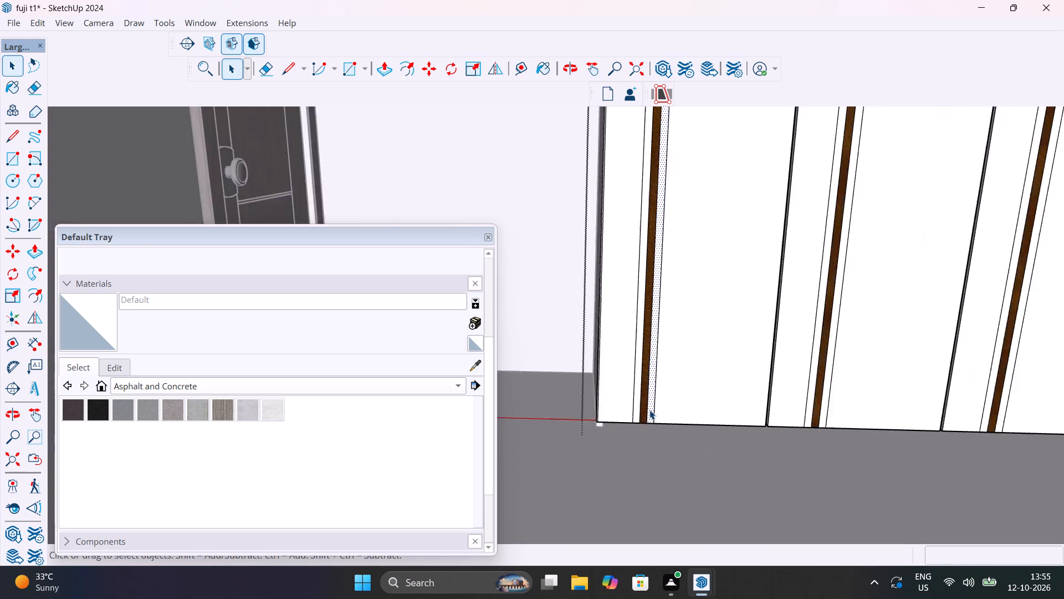
{"action": "scroll", "coordinate": [649, 410], "scroll_direction": "down", "scroll_amount": 2}
Paint the narrow strips on both sides of all three brown strips with Blacktop Old 01 from Asphalt and Concrete.
{"action": "scroll", "coordinate": [684, 334], "scroll_direction": "up", "scroll_amount": 7}
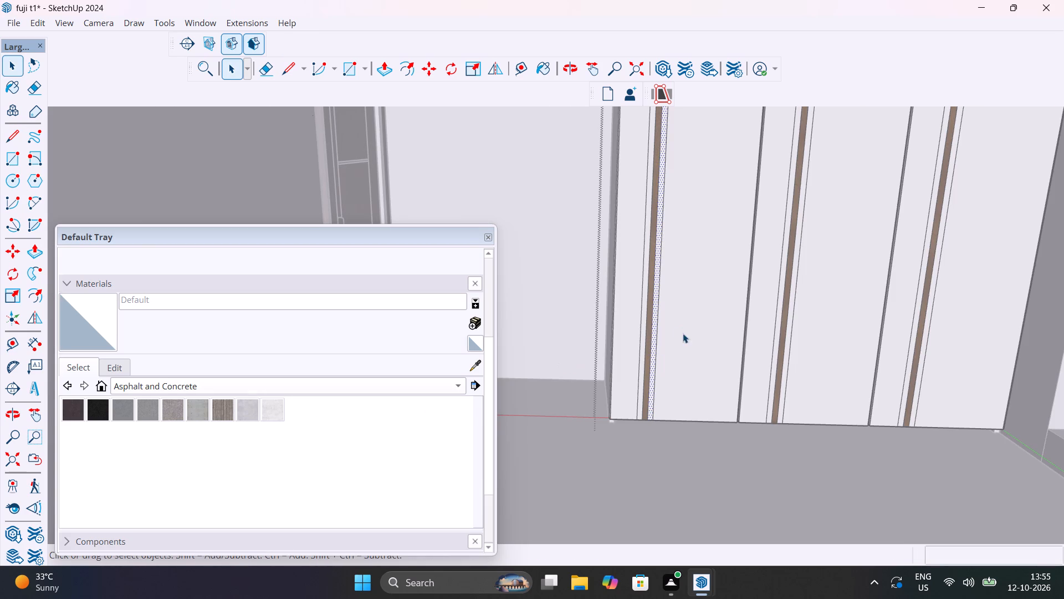
{"action": "scroll", "coordinate": [683, 333], "scroll_direction": "up", "scroll_amount": 20}
{"action": "scroll", "coordinate": [683, 333], "scroll_direction": "up", "scroll_amount": 18}
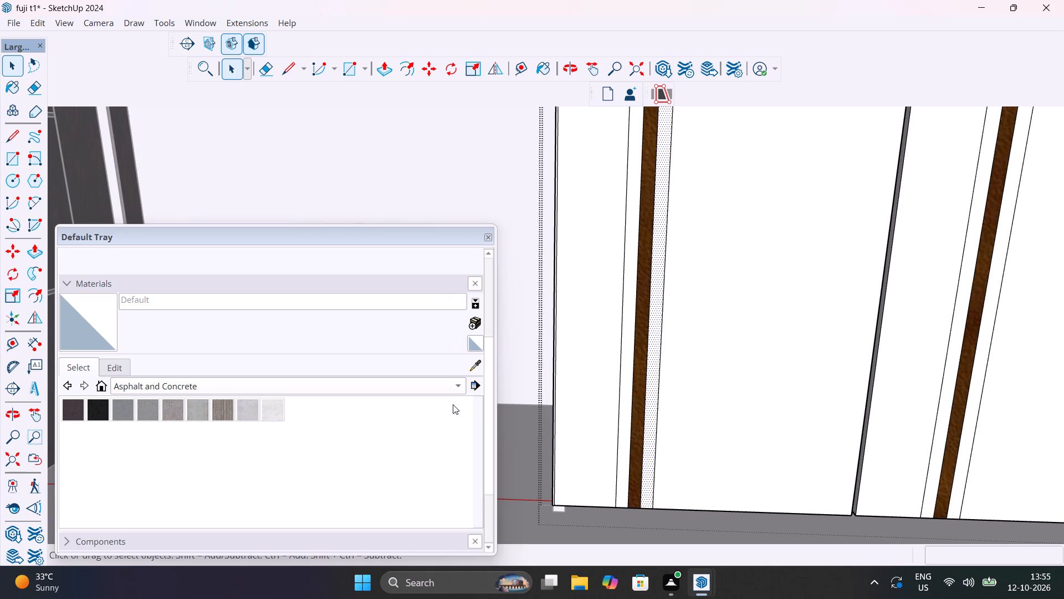
{"action": "left_click", "coordinate": [126, 411]}
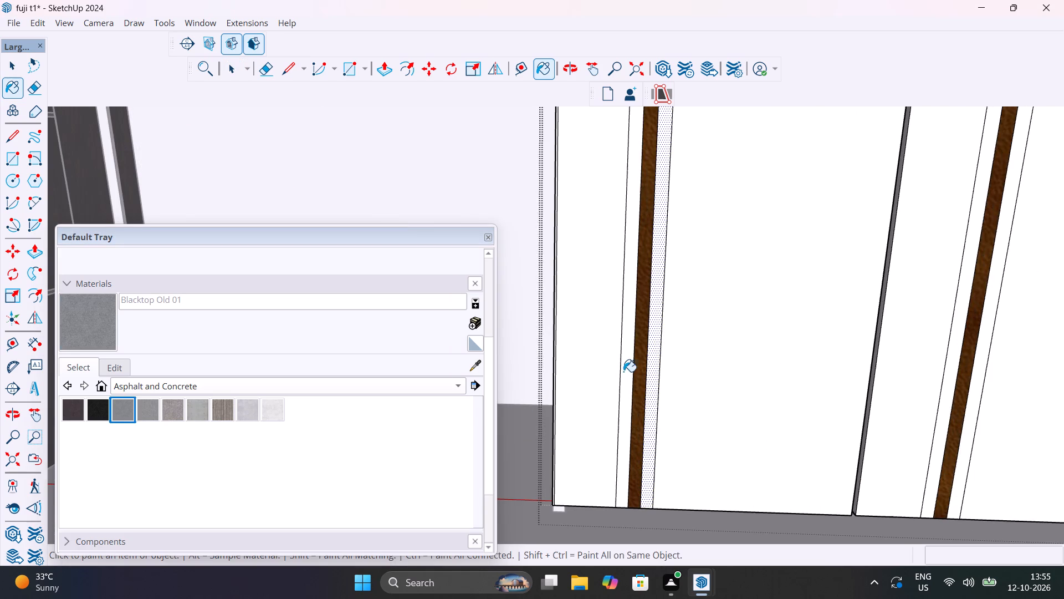
{"action": "left_click", "coordinate": [652, 356]}
{"action": "scroll", "coordinate": [650, 358], "scroll_direction": "down", "scroll_amount": 7}
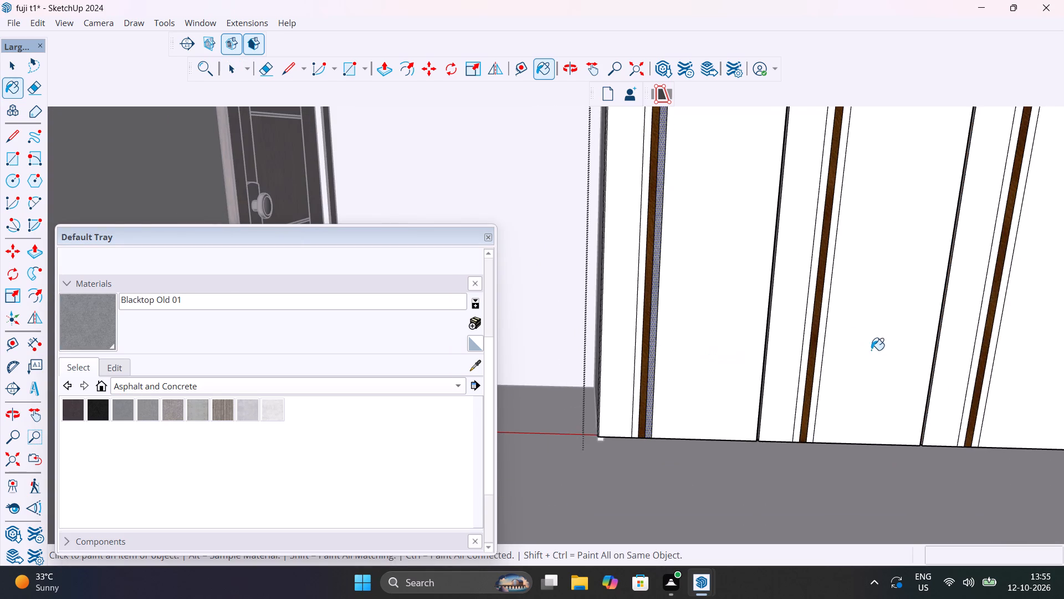
{"action": "scroll", "coordinate": [831, 323], "scroll_direction": "up", "scroll_amount": 9}
{"action": "left_click", "coordinate": [817, 319]}
{"action": "scroll", "coordinate": [816, 326], "scroll_direction": "down", "scroll_amount": 8}
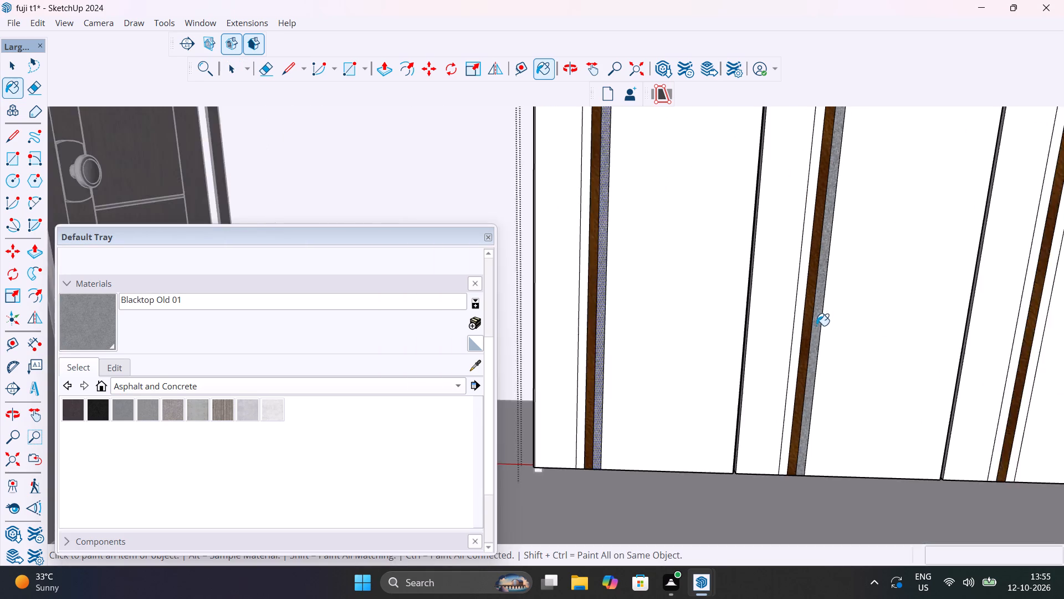
{"action": "scroll", "coordinate": [816, 326], "scroll_direction": "down", "scroll_amount": 4}
{"action": "scroll", "coordinate": [802, 331], "scroll_direction": "up", "scroll_amount": 20}
{"action": "scroll", "coordinate": [802, 331], "scroll_direction": "up", "scroll_amount": 8}
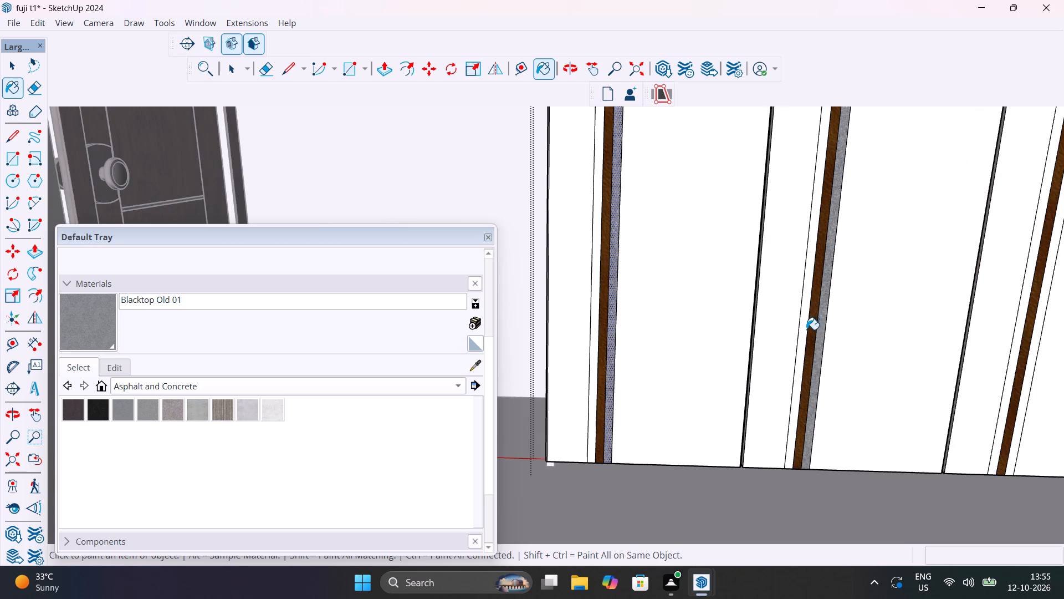
{"action": "left_click", "coordinate": [806, 306]}
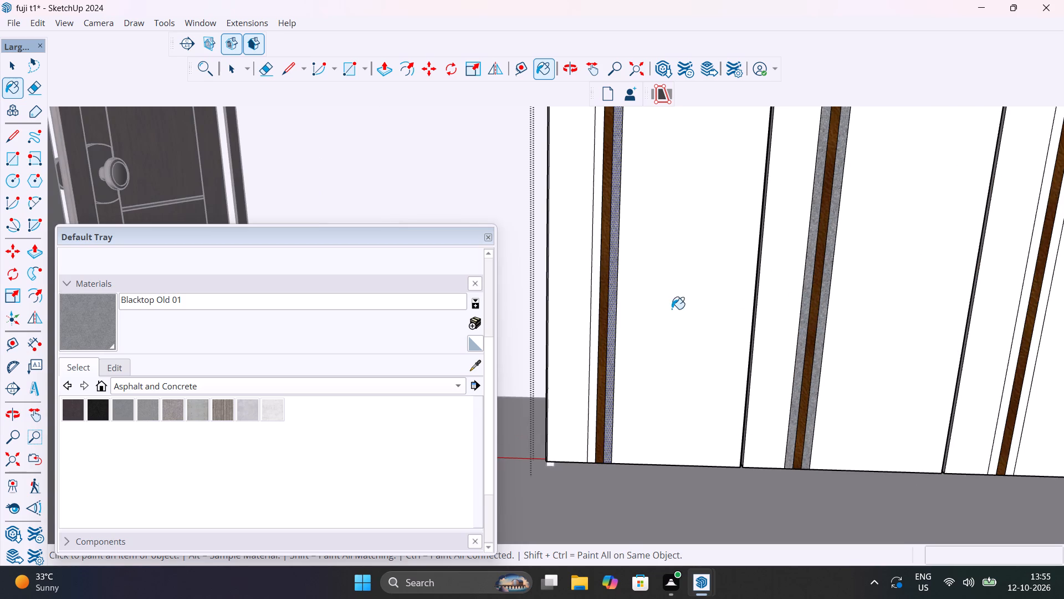
{"action": "left_click", "coordinate": [595, 324]}
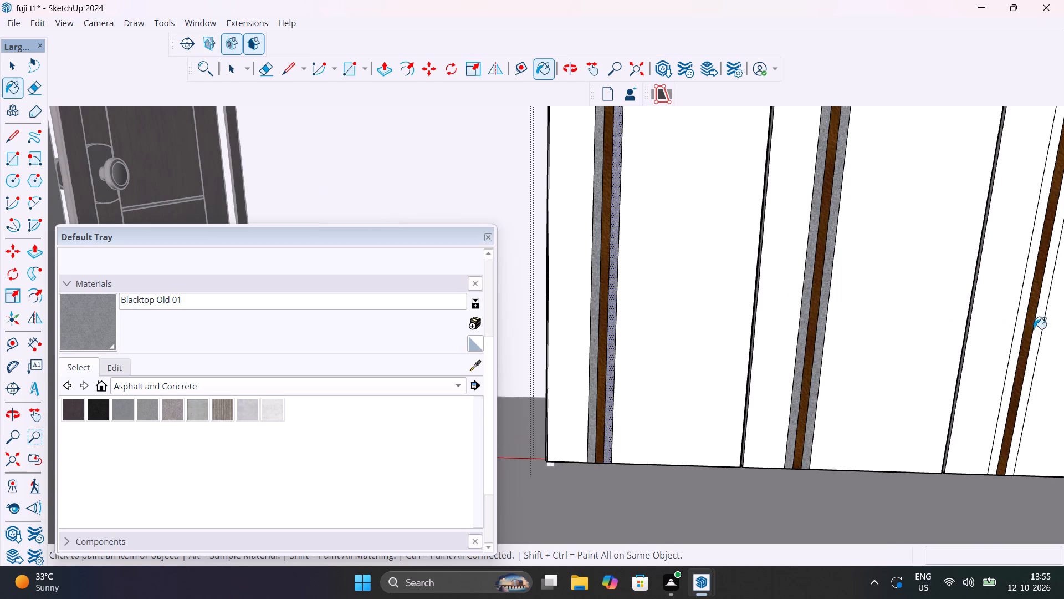
{"action": "scroll", "coordinate": [1032, 327], "scroll_direction": "up", "scroll_amount": 6}
{"action": "left_click", "coordinate": [1038, 329]}
{"action": "left_click", "coordinate": [1010, 339]}
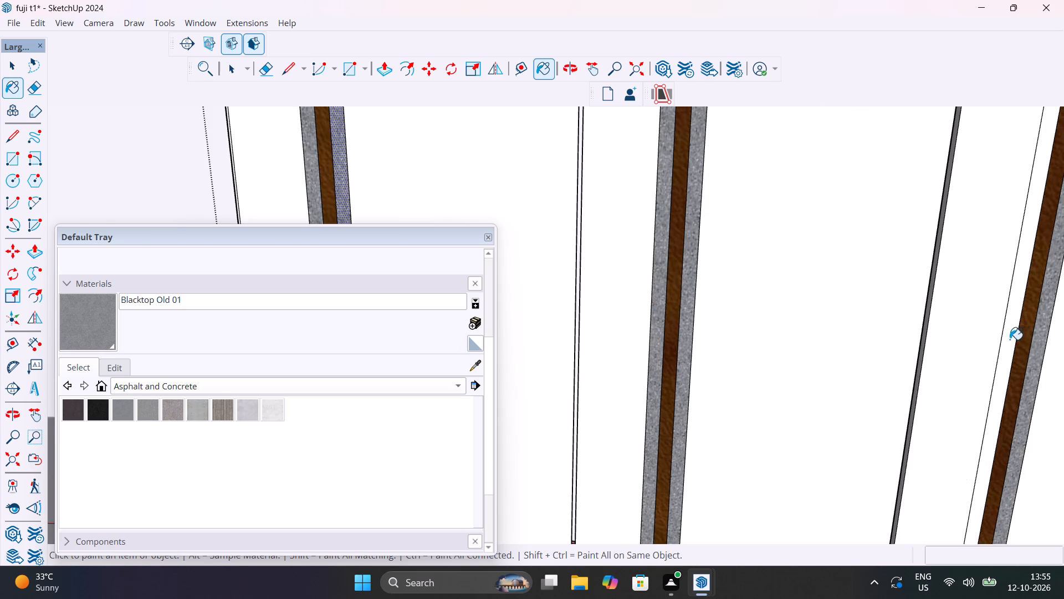
{"action": "scroll", "coordinate": [984, 362], "scroll_direction": "down", "scroll_amount": 11}
{"action": "key", "text": "space"}
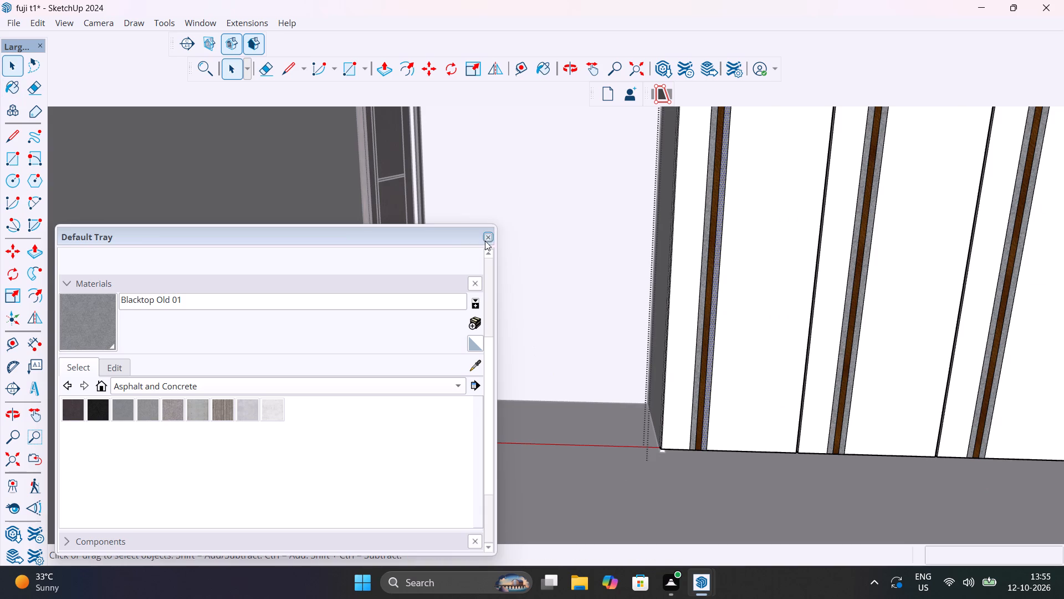
Close the Default Tray and leave the wardrobe front group.
{"action": "left_click", "coordinate": [489, 240]}
{"action": "scroll", "coordinate": [505, 265], "scroll_direction": "down", "scroll_amount": 10}
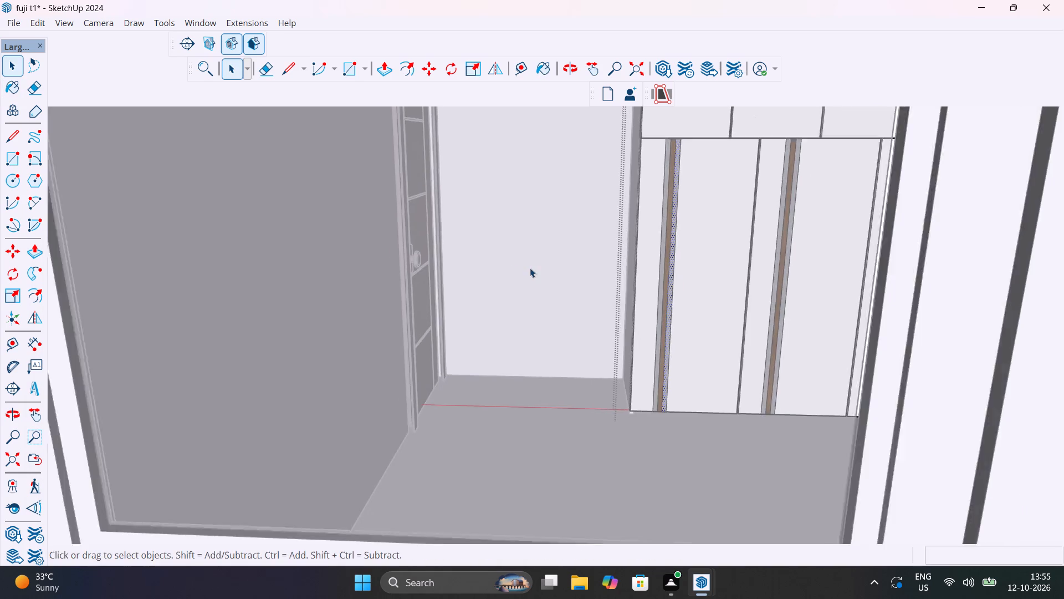
{"action": "scroll", "coordinate": [530, 268], "scroll_direction": "down", "scroll_amount": 20}
{"action": "scroll", "coordinate": [530, 268], "scroll_direction": "down", "scroll_amount": 16}
{"action": "left_click", "coordinate": [722, 233]}
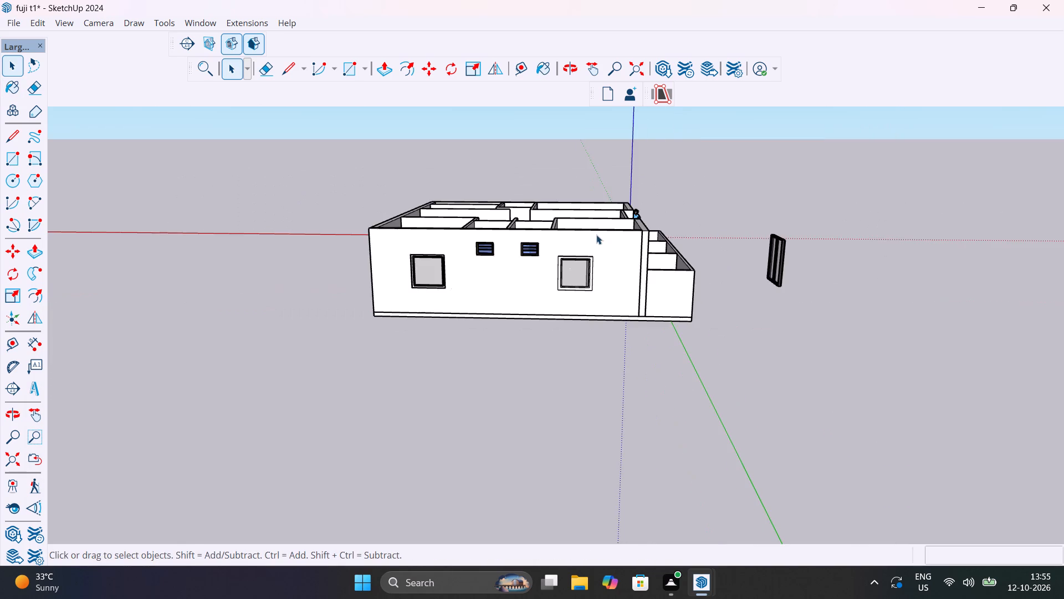
Examine the painted wardrobe front and its place in the bedroom from above and close up.
{"action": "scroll", "coordinate": [607, 233], "scroll_direction": "up", "scroll_amount": 6}
{"action": "middle_click_drag", "start_coordinate": [605, 237], "coordinate": [596, 361]}
{"action": "scroll", "coordinate": [598, 355], "scroll_direction": "up", "scroll_amount": 12}
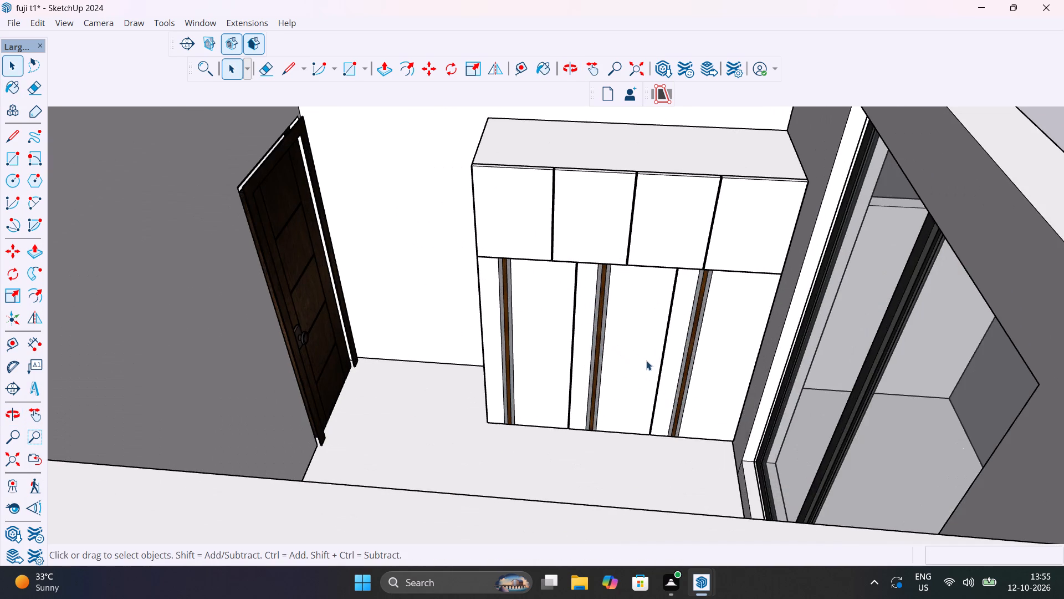
{"action": "middle_click_drag", "start_coordinate": [645, 361], "coordinate": [794, 330]}
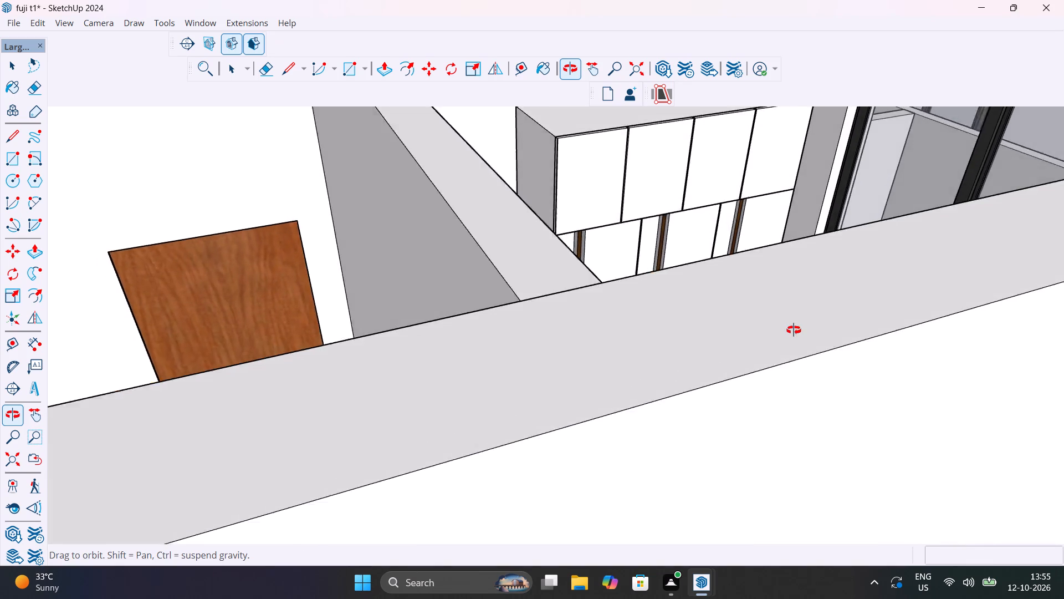
{"action": "middle_click_drag", "start_coordinate": [794, 330], "coordinate": [643, 409]}
{"action": "scroll", "coordinate": [643, 409], "scroll_direction": "down", "scroll_amount": 6}
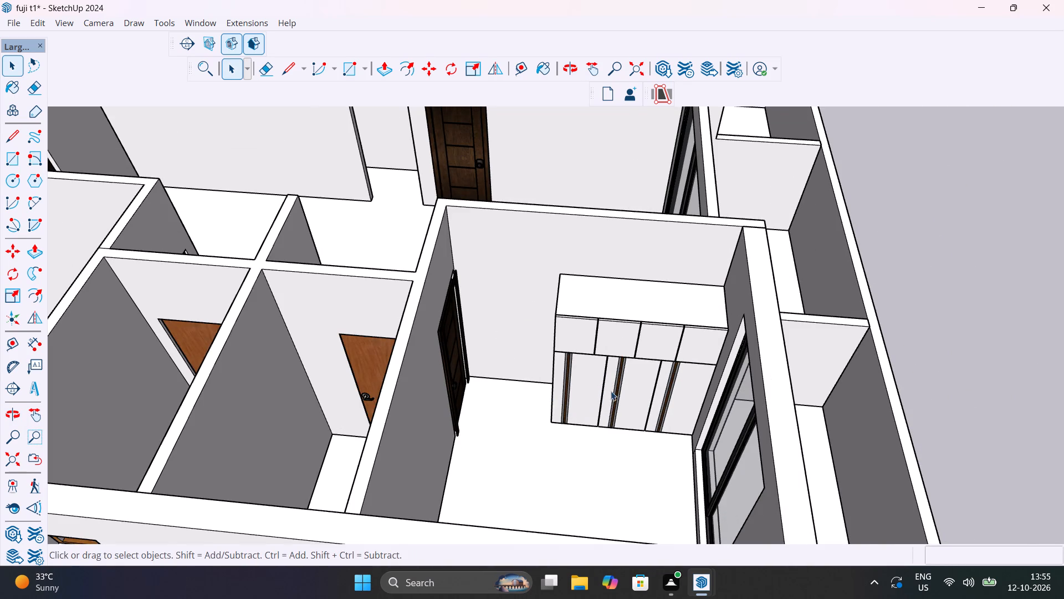
{"action": "scroll", "coordinate": [602, 383], "scroll_direction": "up", "scroll_amount": 12}
{"action": "middle_click_drag", "start_coordinate": [602, 398], "coordinate": [632, 352]}
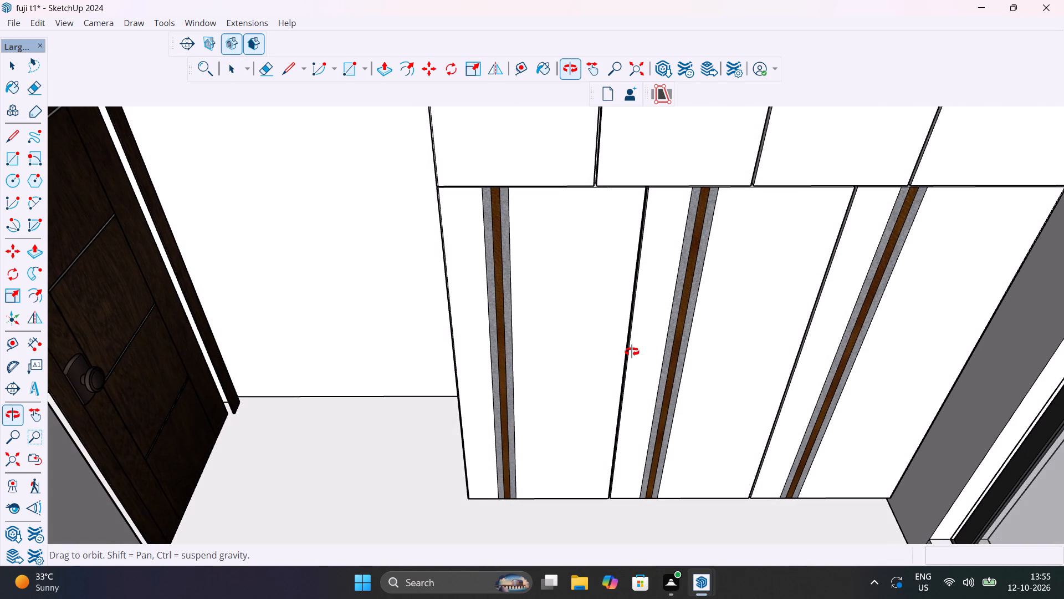
{"action": "middle_click_drag", "start_coordinate": [632, 352], "coordinate": [630, 336]}
{"action": "scroll", "coordinate": [632, 387], "scroll_direction": "up", "scroll_amount": 4}
{"action": "middle_click_drag", "start_coordinate": [636, 390], "coordinate": [607, 378]}
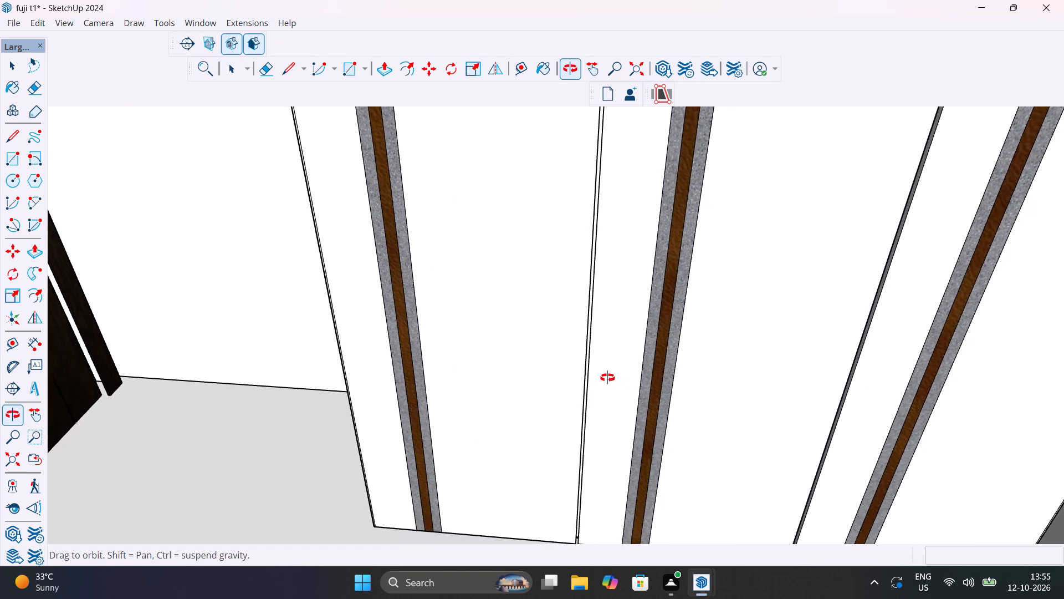
{"action": "middle_click_drag", "start_coordinate": [607, 378], "coordinate": [572, 378]}
{"action": "scroll", "coordinate": [572, 378], "scroll_direction": "down", "scroll_amount": 7}
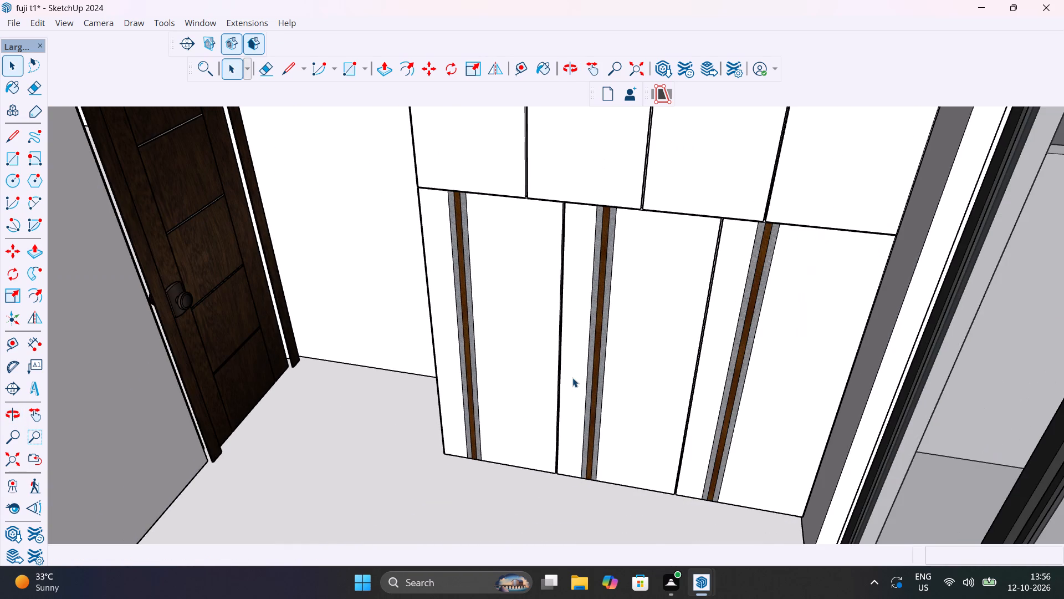
Place a horizontal guide about 4 1/8" above the bottom edge of the wardrobe's upper doors.
{"action": "middle_click_drag", "start_coordinate": [575, 416], "coordinate": [715, 424]}
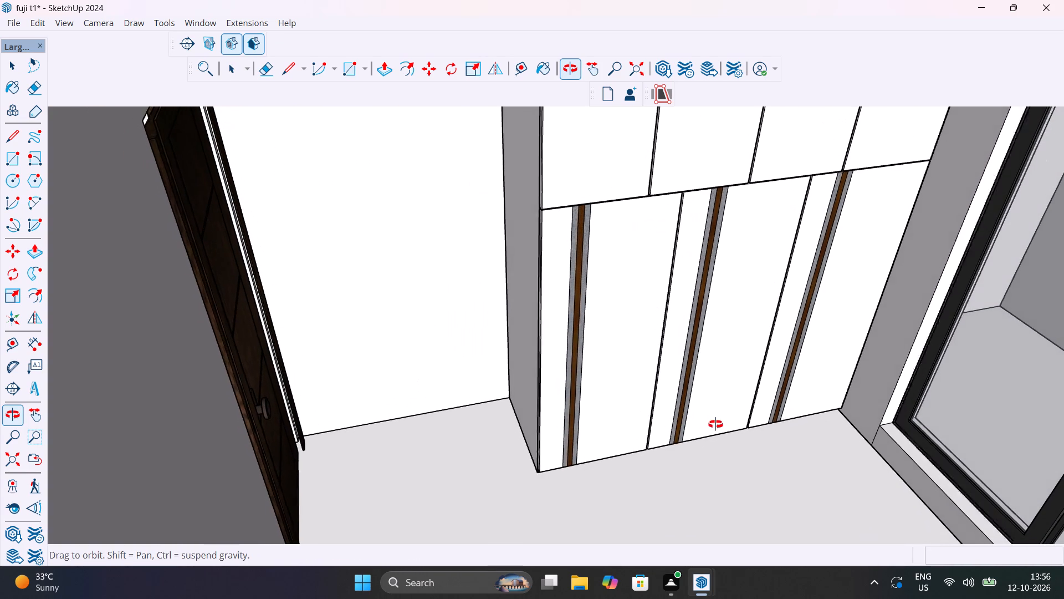
{"action": "middle_click_drag", "start_coordinate": [715, 424], "coordinate": [713, 420]}
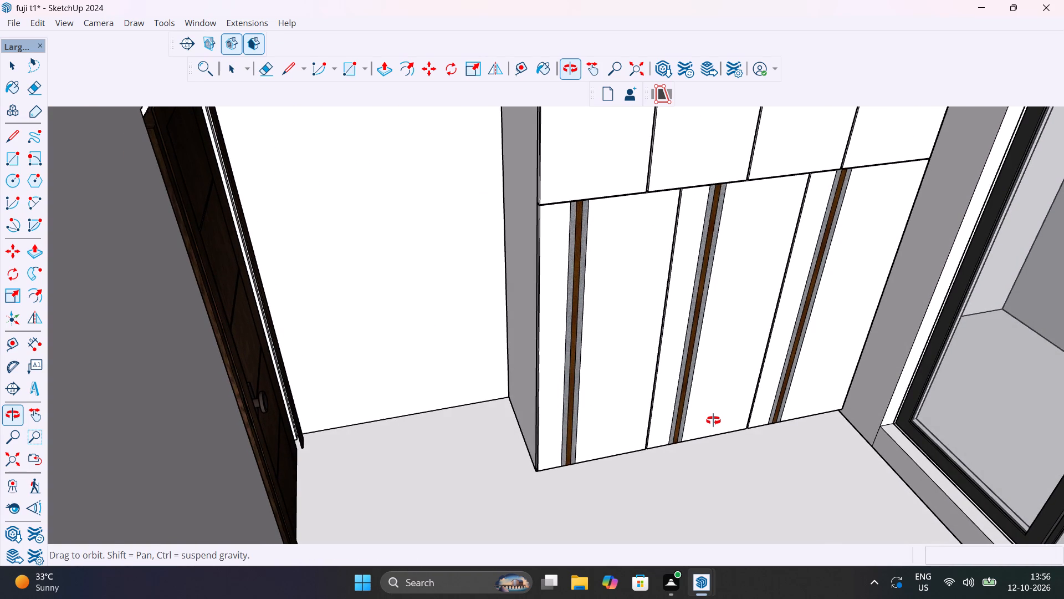
{"action": "middle_click_drag", "start_coordinate": [713, 420], "coordinate": [645, 417]}
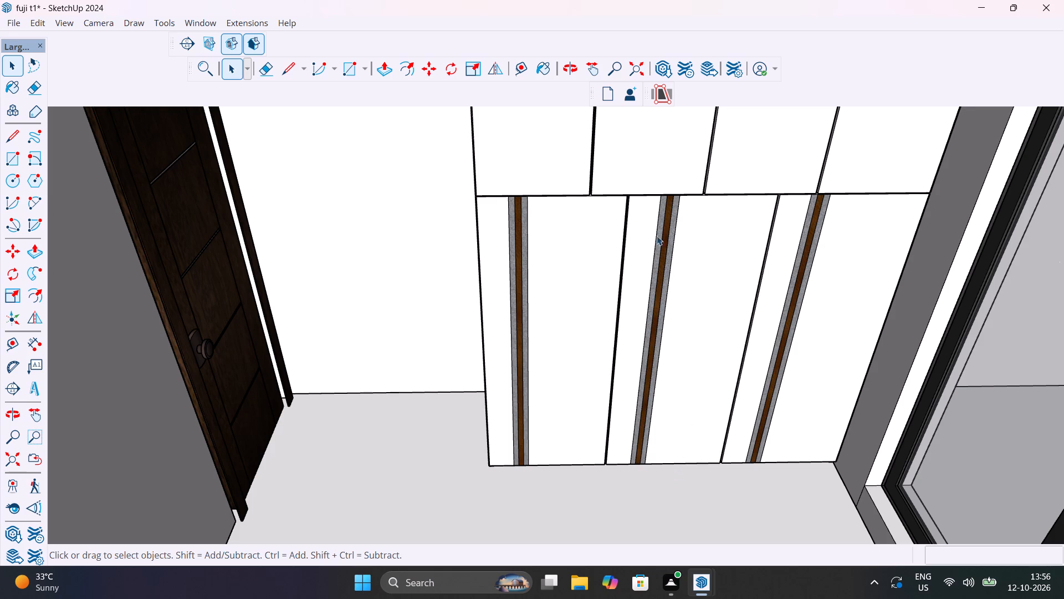
{"action": "middle_click_drag", "start_coordinate": [610, 191], "coordinate": [569, 347]}
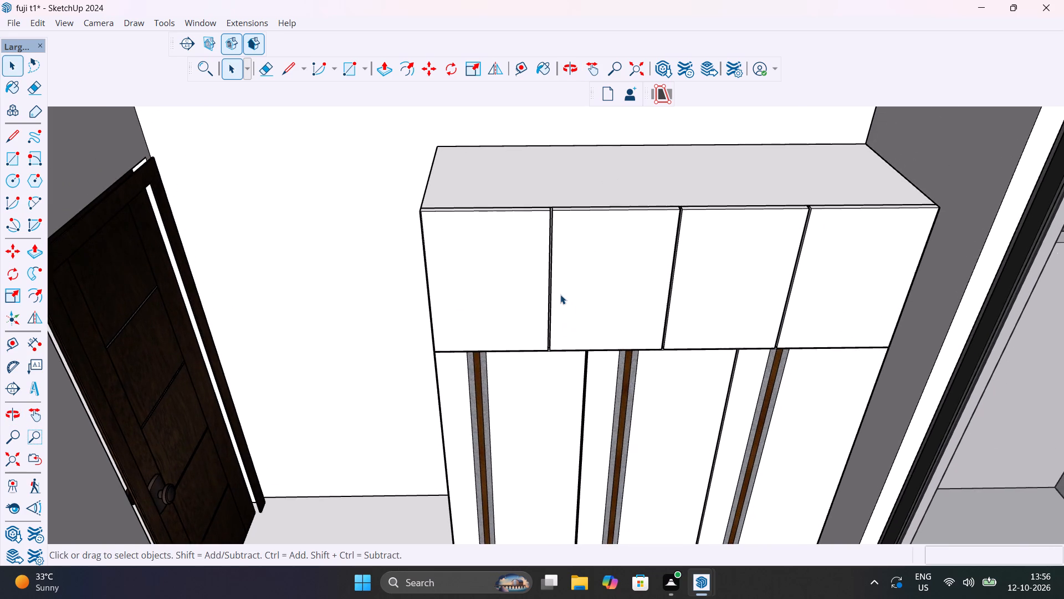
{"action": "scroll", "coordinate": [560, 295], "scroll_direction": "up", "scroll_amount": 5}
{"action": "middle_click_drag", "start_coordinate": [577, 348], "coordinate": [707, 322]}
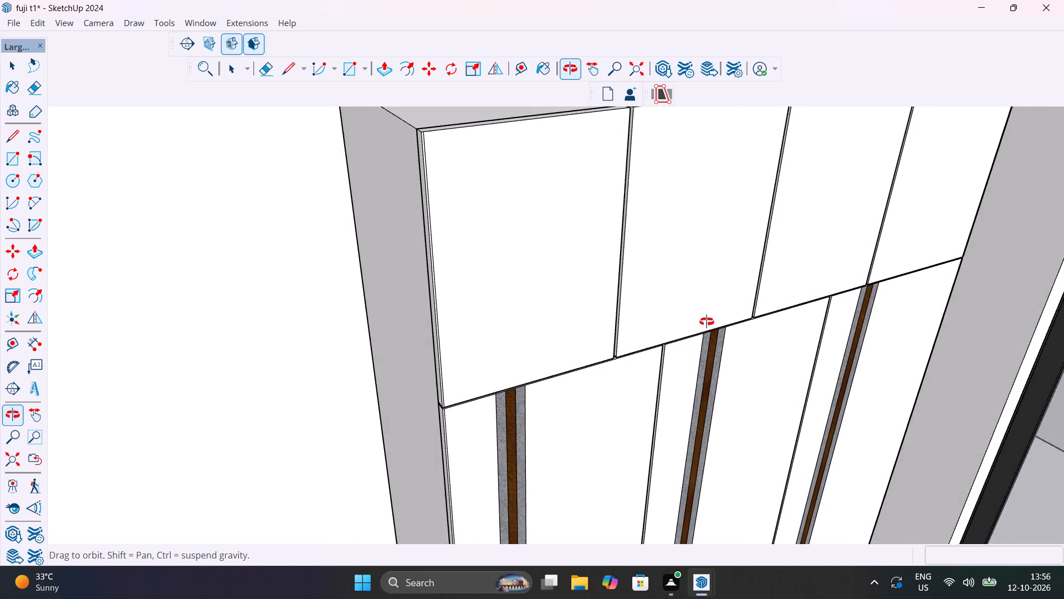
{"action": "middle_click_drag", "start_coordinate": [707, 322], "coordinate": [694, 299]}
{"action": "key", "text": "t"}
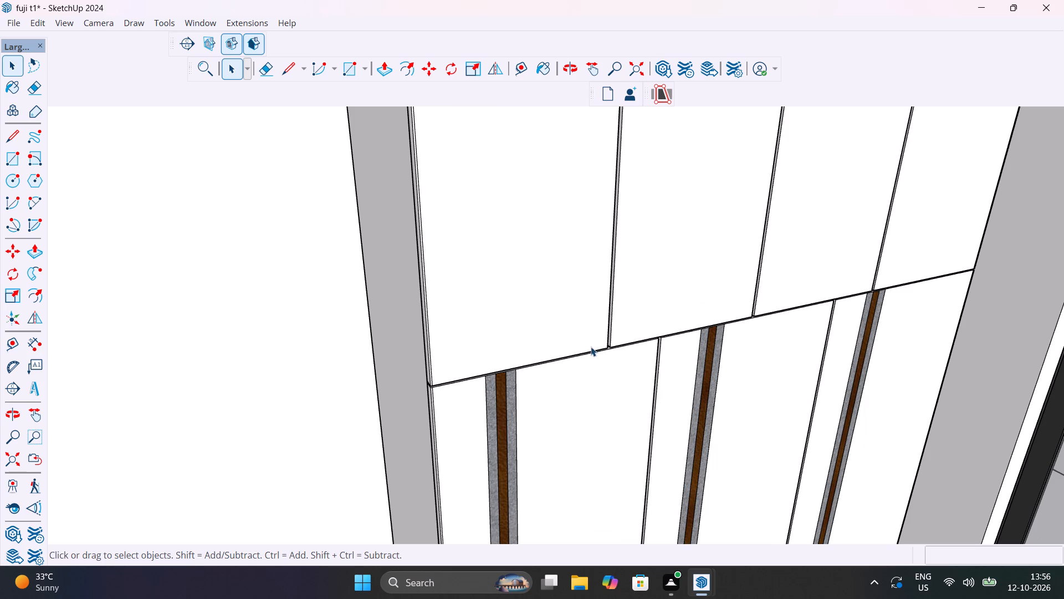
{"action": "scroll", "coordinate": [592, 348], "scroll_direction": "up", "scroll_amount": 11}
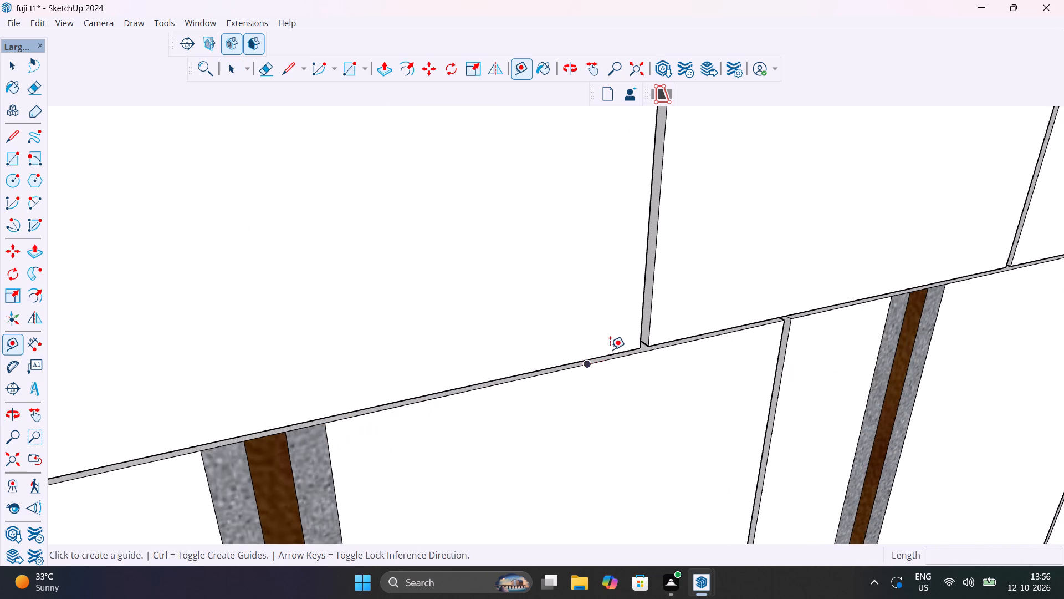
{"action": "left_click", "coordinate": [622, 352]}
{"action": "scroll", "coordinate": [617, 308], "scroll_direction": "down", "scroll_amount": 12}
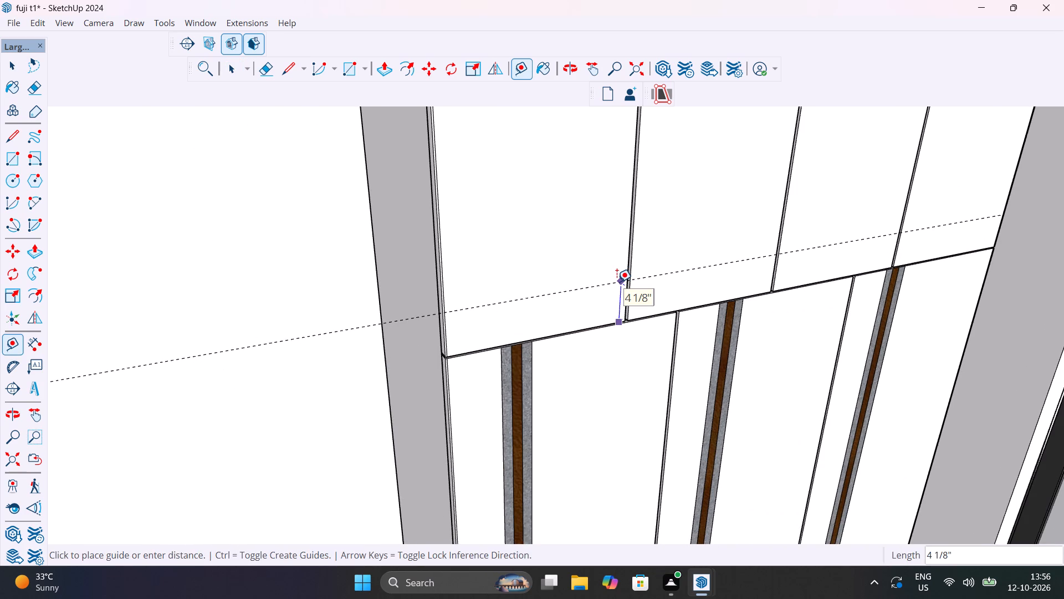
{"action": "left_click", "coordinate": [617, 282]}
Place vertical guides 1" to each side of the gap between the first and second upper wardrobe doors.
{"action": "scroll", "coordinate": [621, 275], "scroll_direction": "up", "scroll_amount": 9}
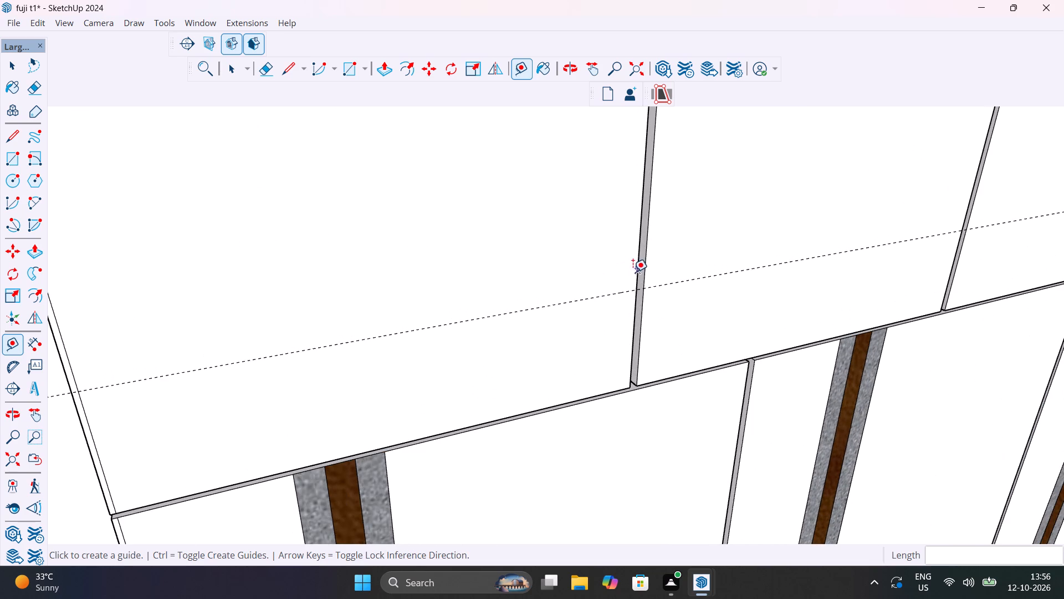
{"action": "left_click", "coordinate": [635, 271]}
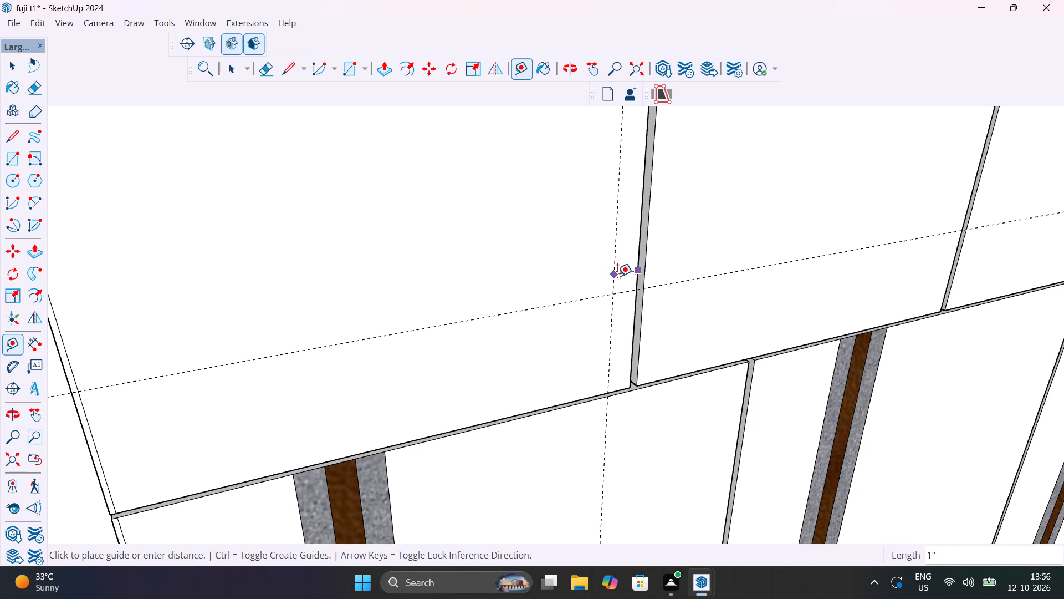
{"action": "left_click", "coordinate": [617, 276]}
{"action": "scroll", "coordinate": [632, 288], "scroll_direction": "down", "scroll_amount": 14}
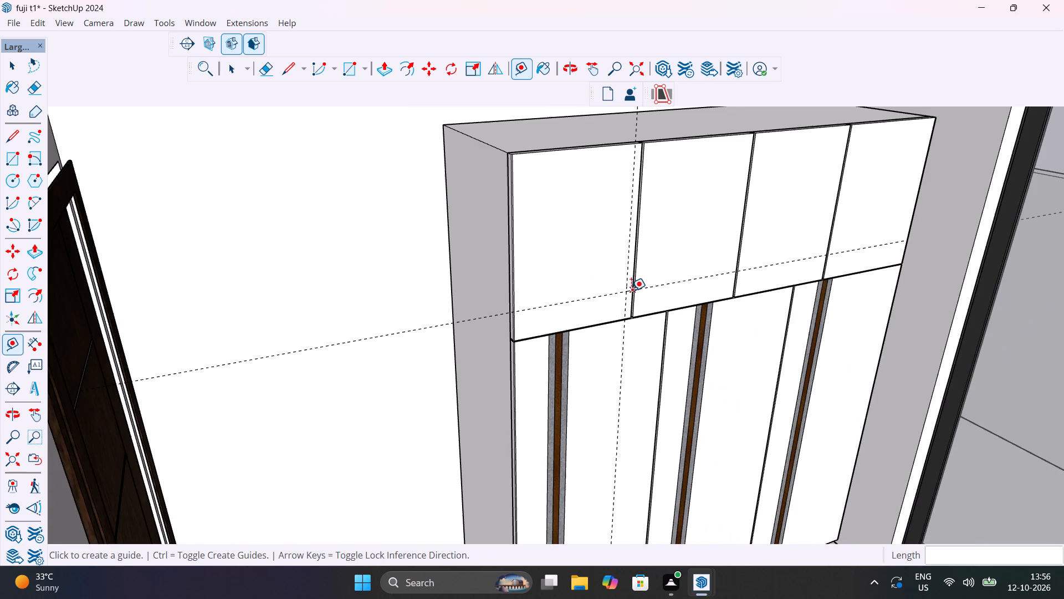
{"action": "scroll", "coordinate": [748, 244], "scroll_direction": "up", "scroll_amount": 6}
{"action": "scroll", "coordinate": [531, 293], "scroll_direction": "up", "scroll_amount": 6}
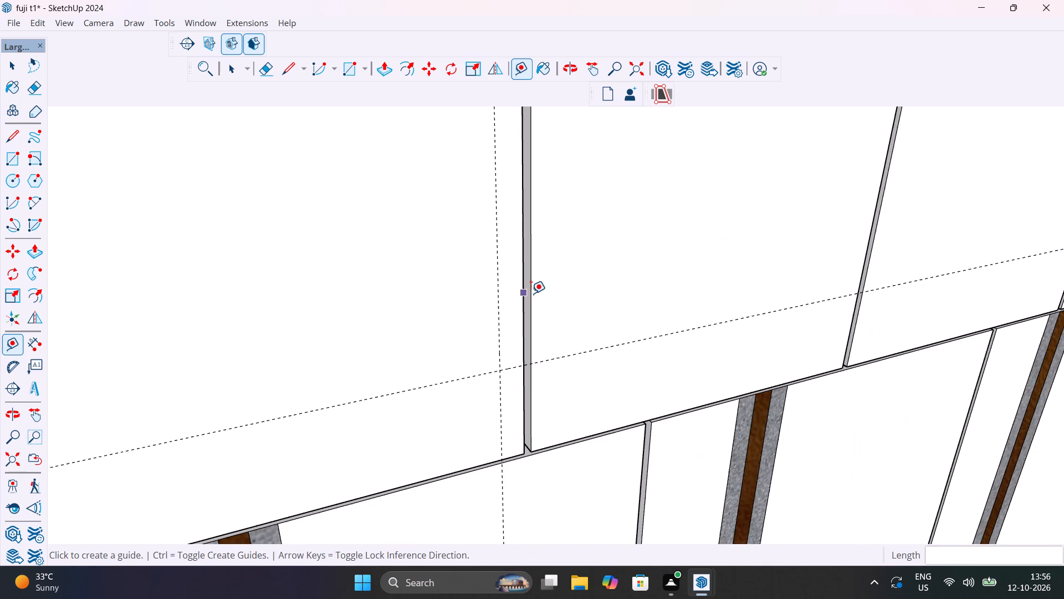
{"action": "left_click", "coordinate": [531, 290]}
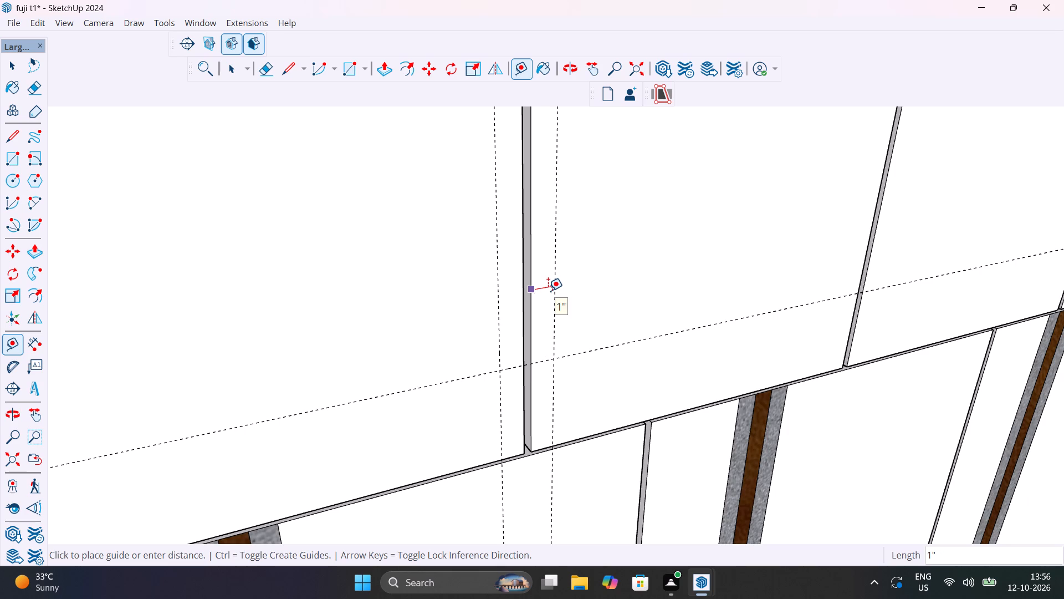
{"action": "type", "text": "1\""}
{"action": "key", "text": "Return"}
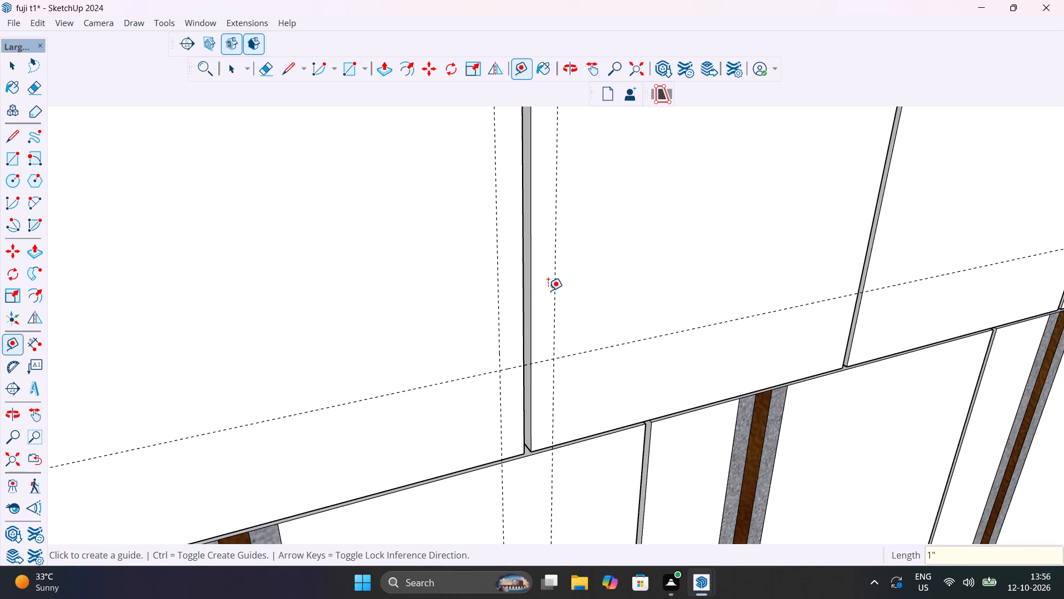
Place vertical guides 1" to each side of the gap between the third and fourth upper wardrobe doors.
{"action": "scroll", "coordinate": [518, 297], "scroll_direction": "down", "scroll_amount": 11}
{"action": "scroll", "coordinate": [784, 250], "scroll_direction": "up", "scroll_amount": 6}
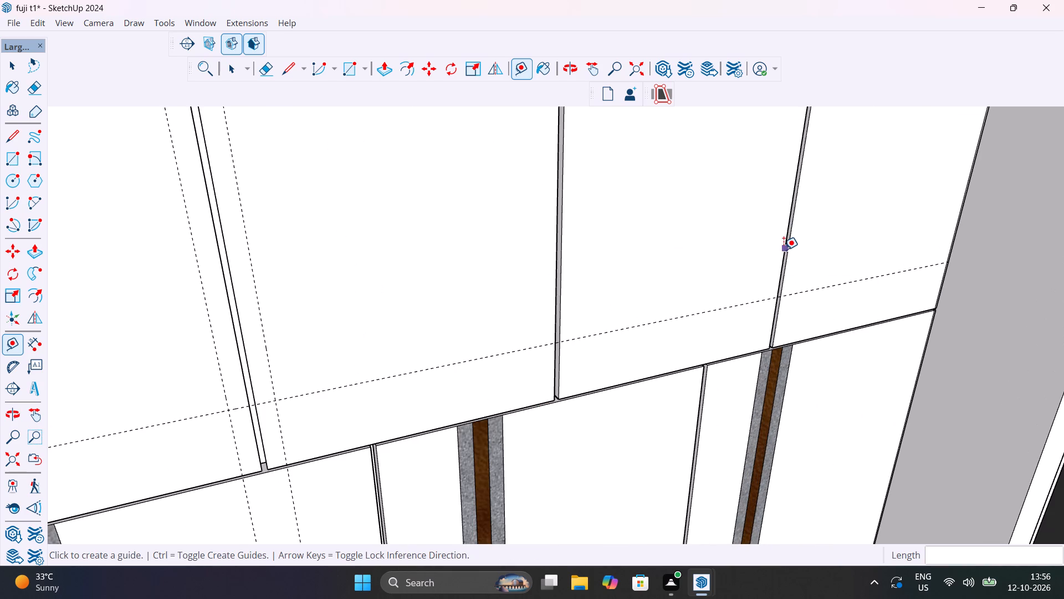
{"action": "scroll", "coordinate": [779, 255], "scroll_direction": "down", "scroll_amount": 7}
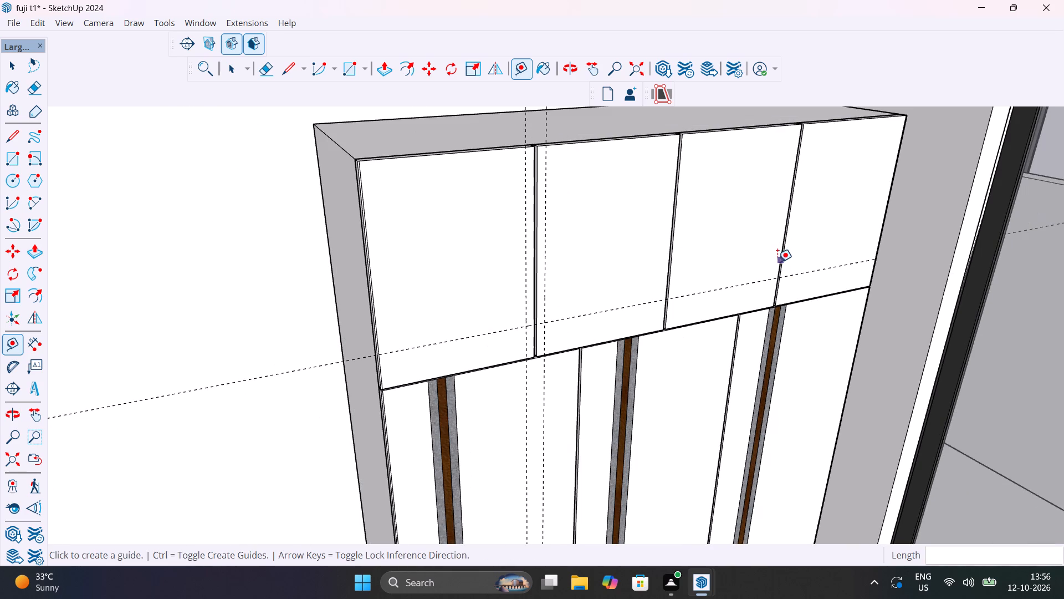
{"action": "middle_click_drag", "start_coordinate": [769, 263], "coordinate": [583, 314]}
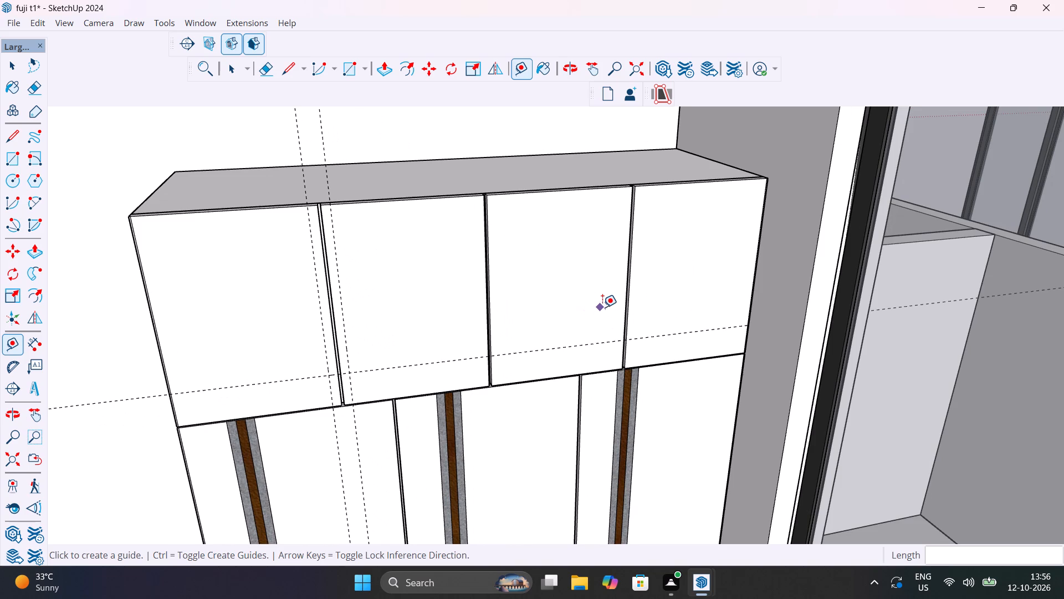
{"action": "scroll", "coordinate": [632, 297], "scroll_direction": "up", "scroll_amount": 11}
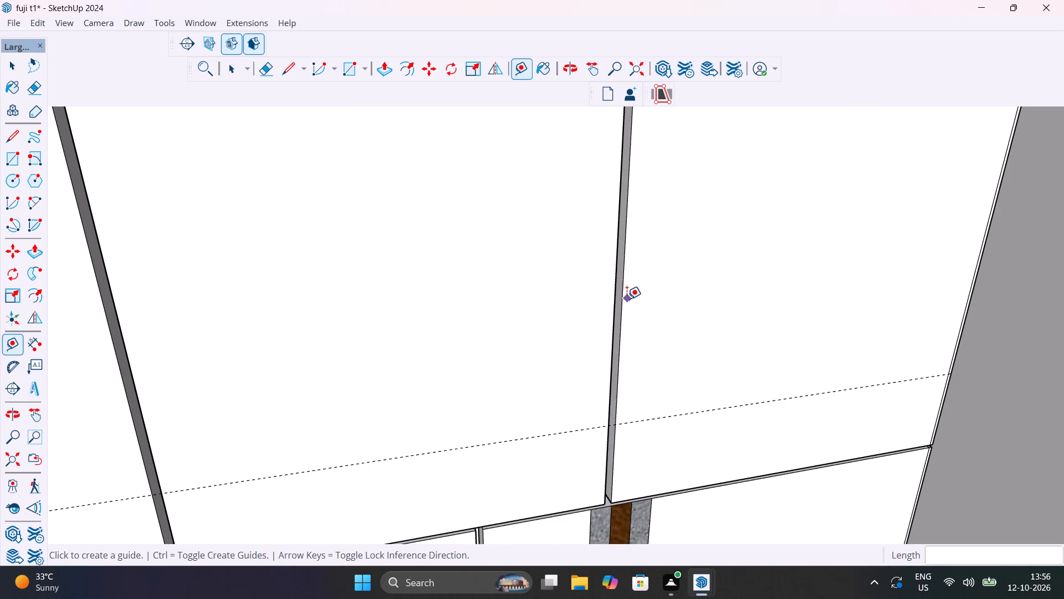
{"action": "left_click", "coordinate": [623, 302]}
{"action": "type", "text": "1\""}
{"action": "key", "text": "Return"}
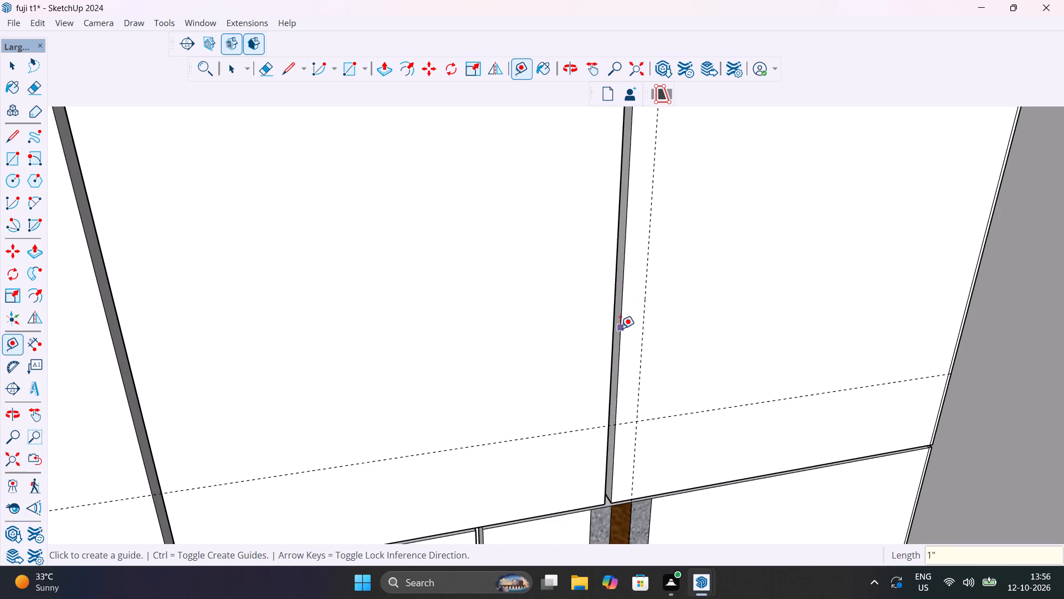
{"action": "left_click", "coordinate": [608, 337]}
{"action": "key", "text": "Escape"}
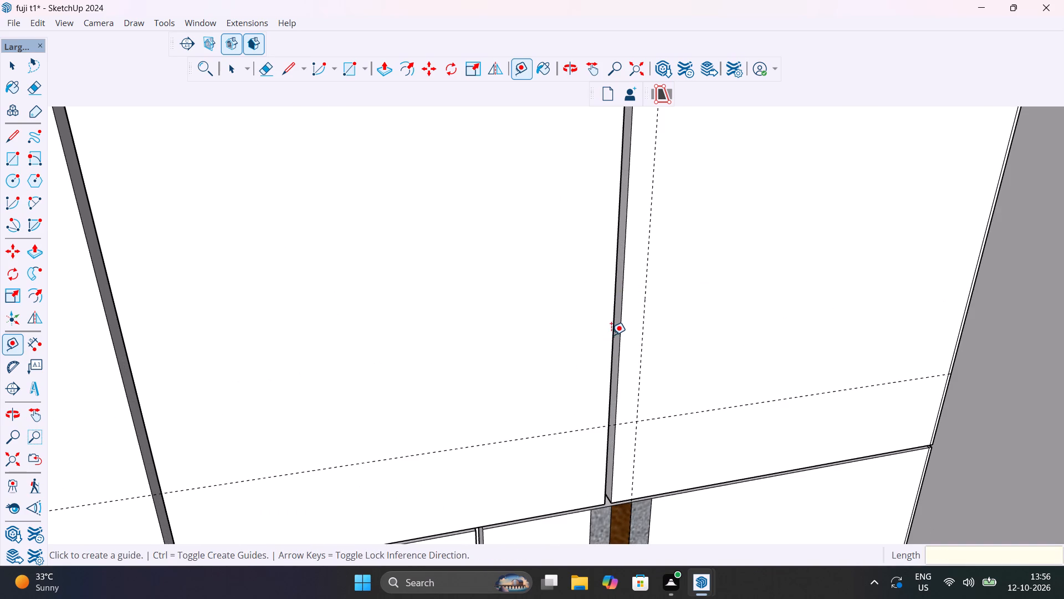
{"action": "left_click", "coordinate": [611, 335]}
{"action": "type", "text": "1\""}
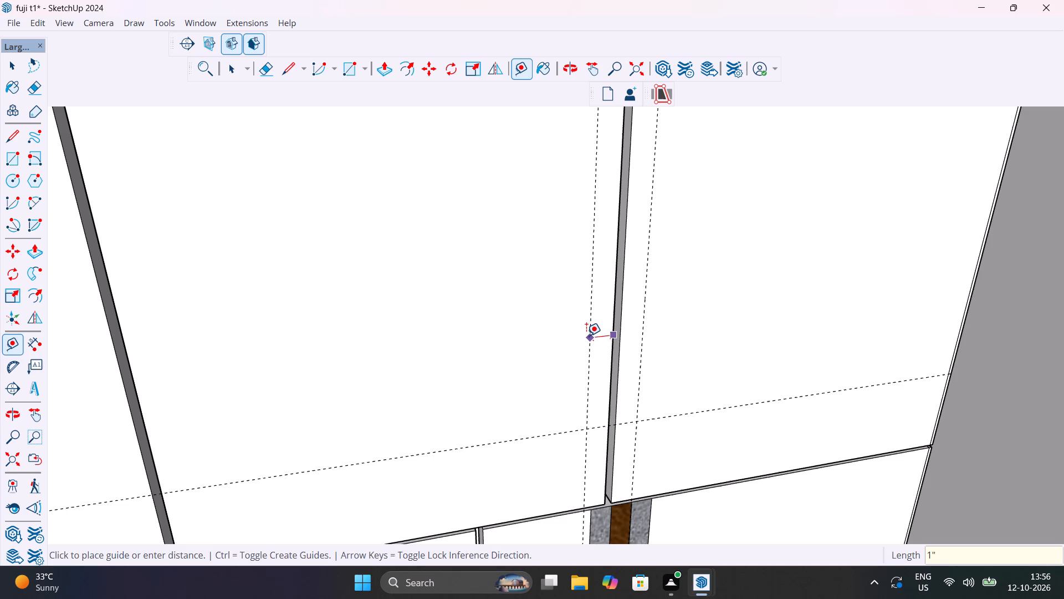
{"action": "key", "text": "Return"}
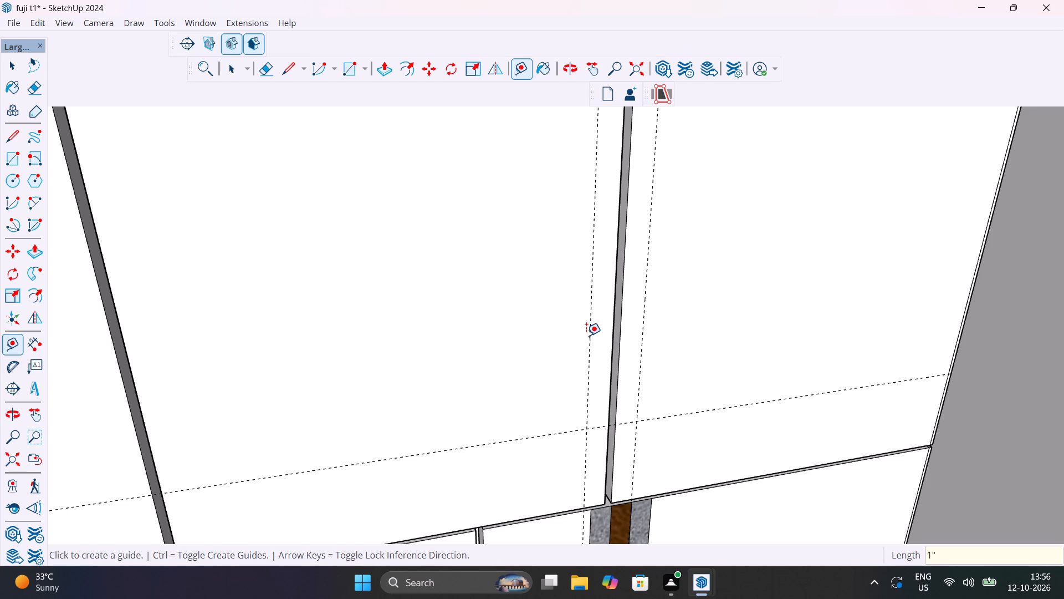
Place a second horizontal guide 5" above the first one across the upper wardrobe doors.
{"action": "scroll", "coordinate": [586, 336], "scroll_direction": "down", "scroll_amount": 13}
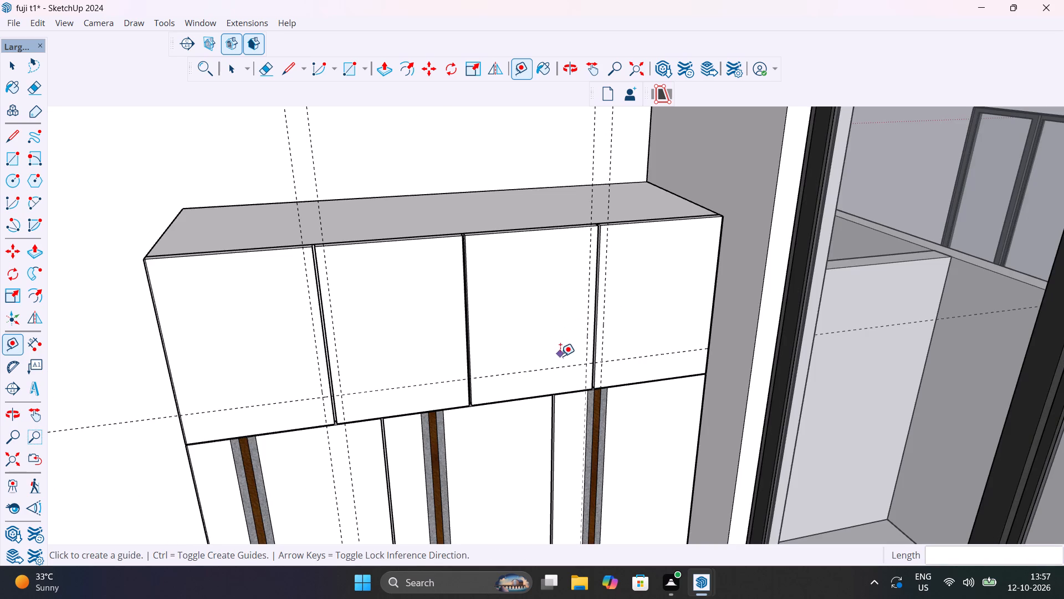
{"action": "left_click", "coordinate": [565, 364]}
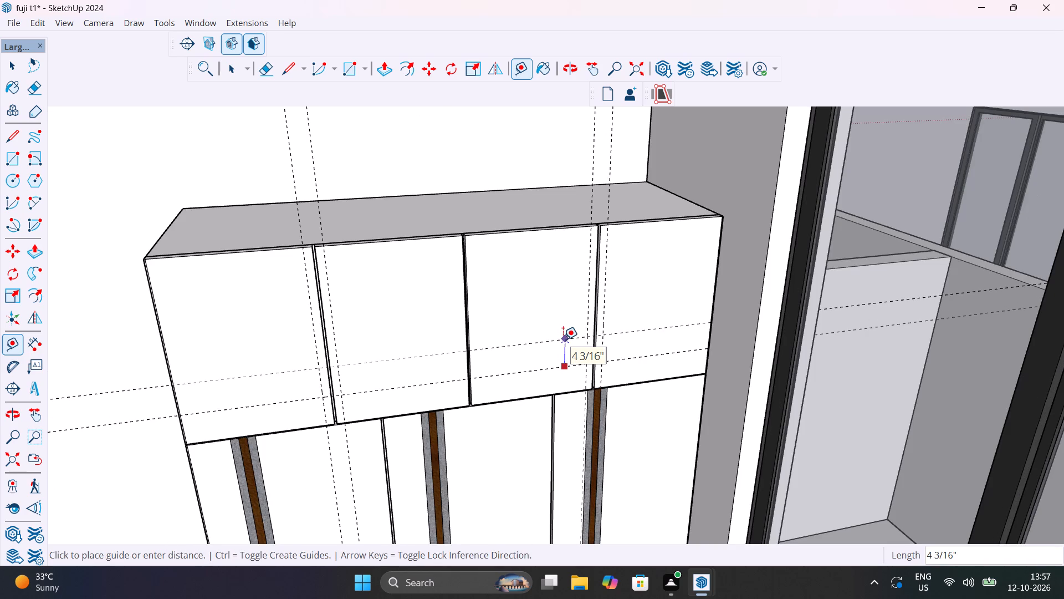
{"action": "type", "text": "1'"}
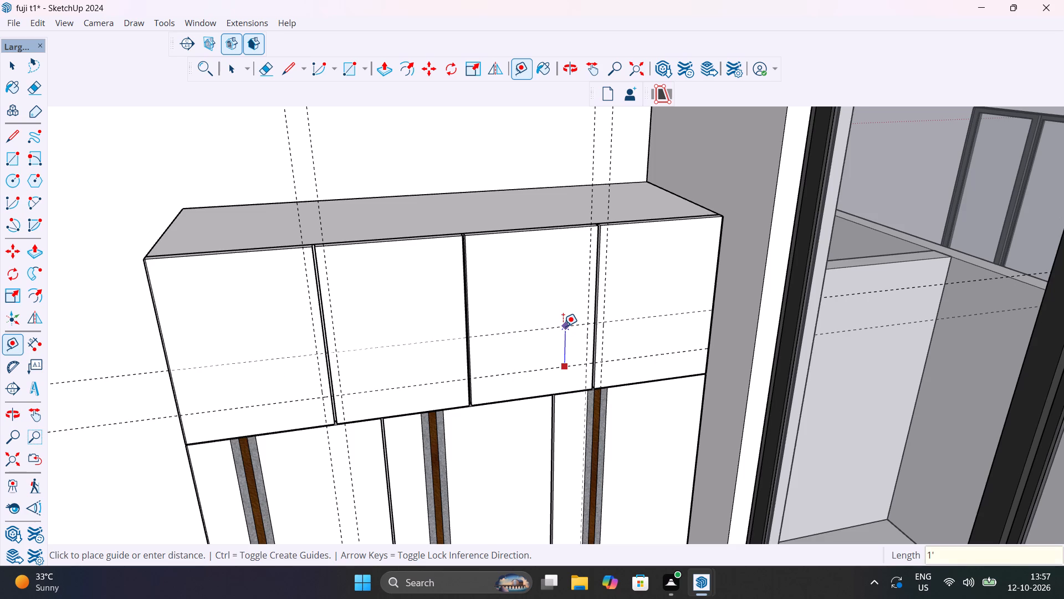
{"action": "key", "text": "Return"}
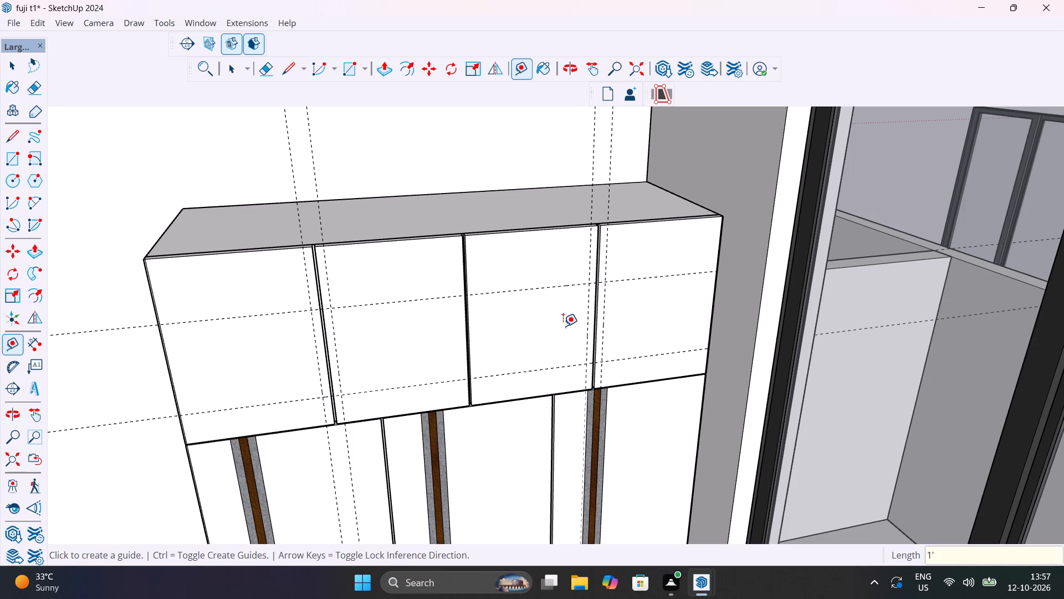
{"action": "type", "text": "6\""}
{"action": "key", "text": "Return"}
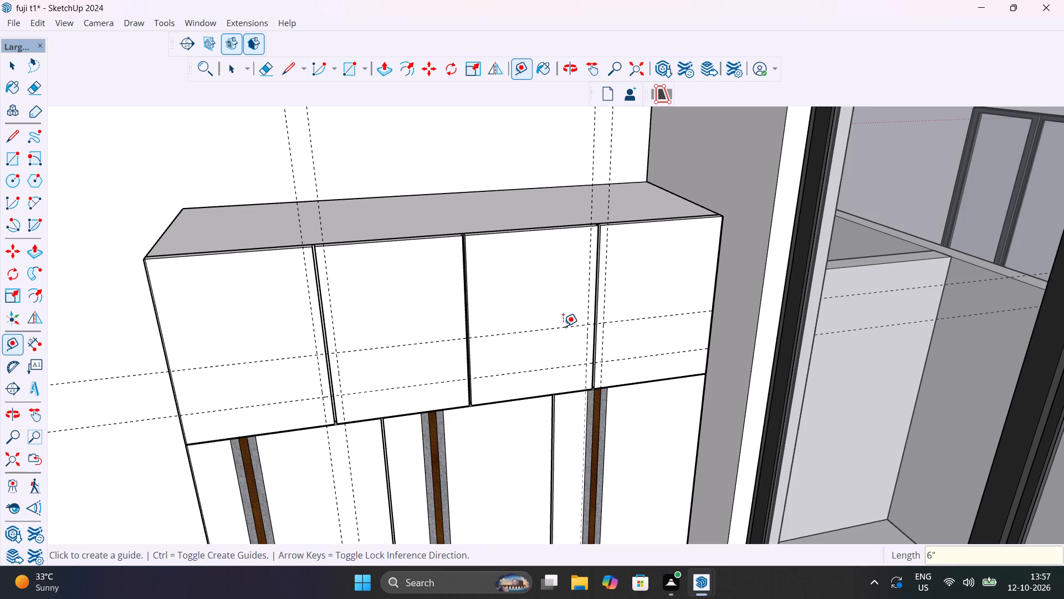
{"action": "type", "text": "1\""}
{"action": "key", "text": "Return"}
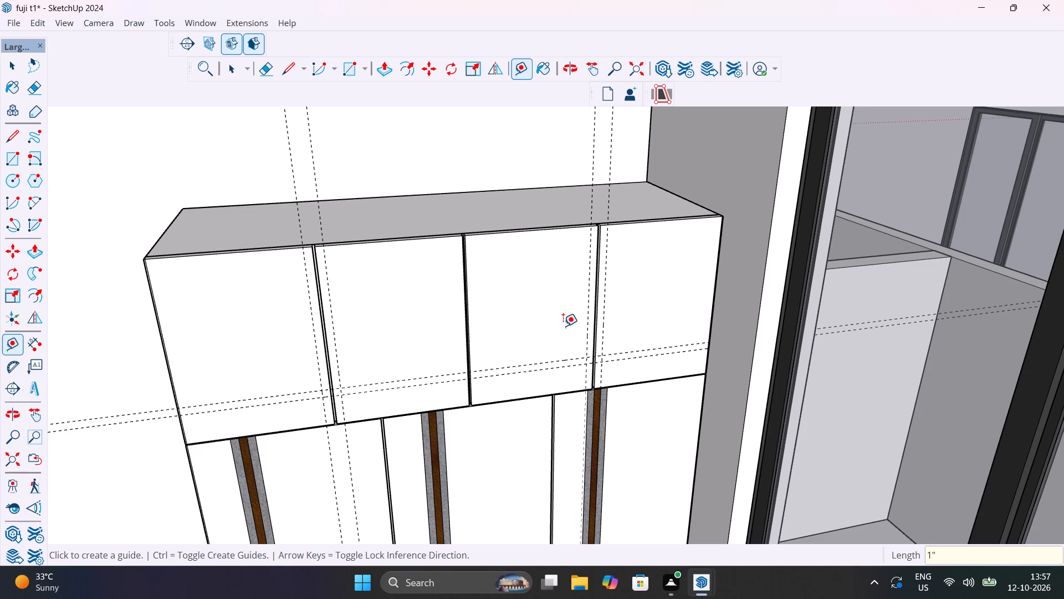
{"action": "type", "text": "5\""}
{"action": "key", "text": "Return"}
{"action": "key", "text": "space"}
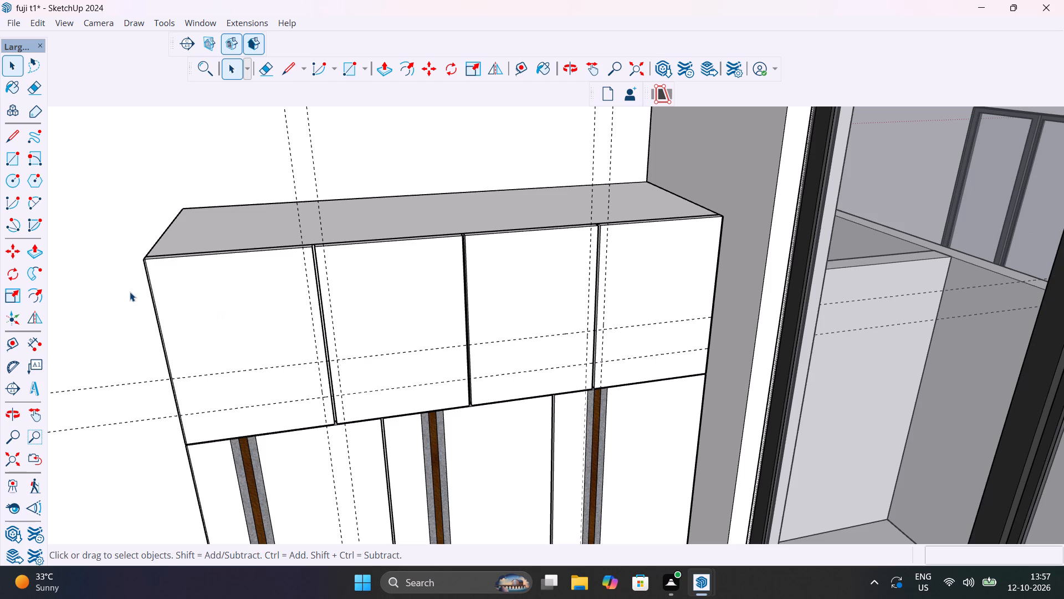
Open the 3D Warehouse.
{"action": "scroll", "coordinate": [304, 389], "scroll_direction": "up", "scroll_amount": 11}
{"action": "middle_click_drag", "start_coordinate": [345, 397], "coordinate": [344, 395]}
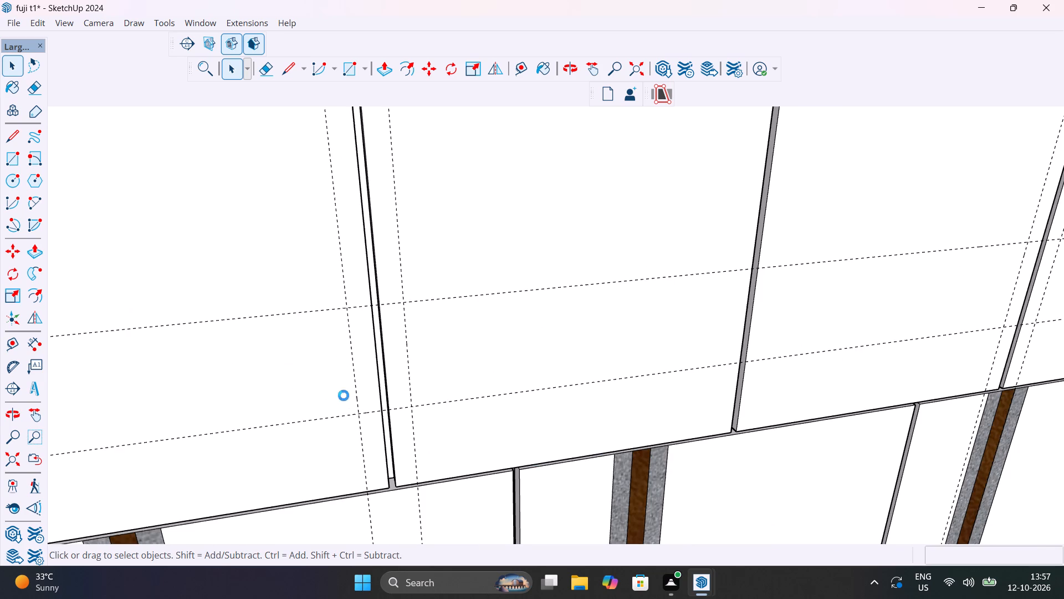
{"action": "middle_click_drag", "start_coordinate": [344, 395], "coordinate": [390, 343]}
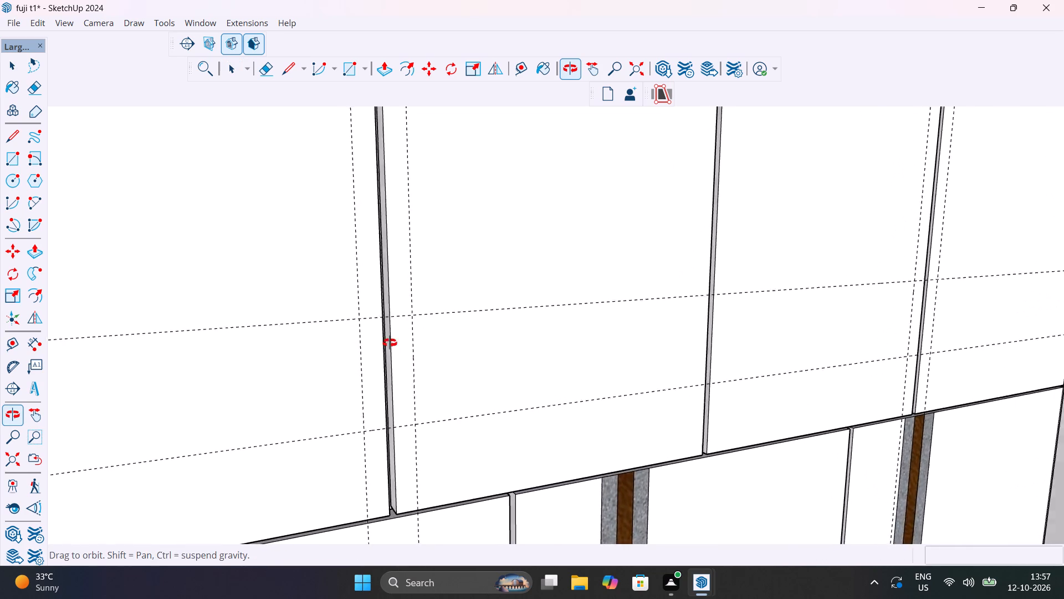
{"action": "middle_click_drag", "start_coordinate": [390, 343], "coordinate": [390, 357]}
{"action": "scroll", "coordinate": [390, 358], "scroll_direction": "down", "scroll_amount": 6}
{"action": "left_click", "coordinate": [198, 26]}
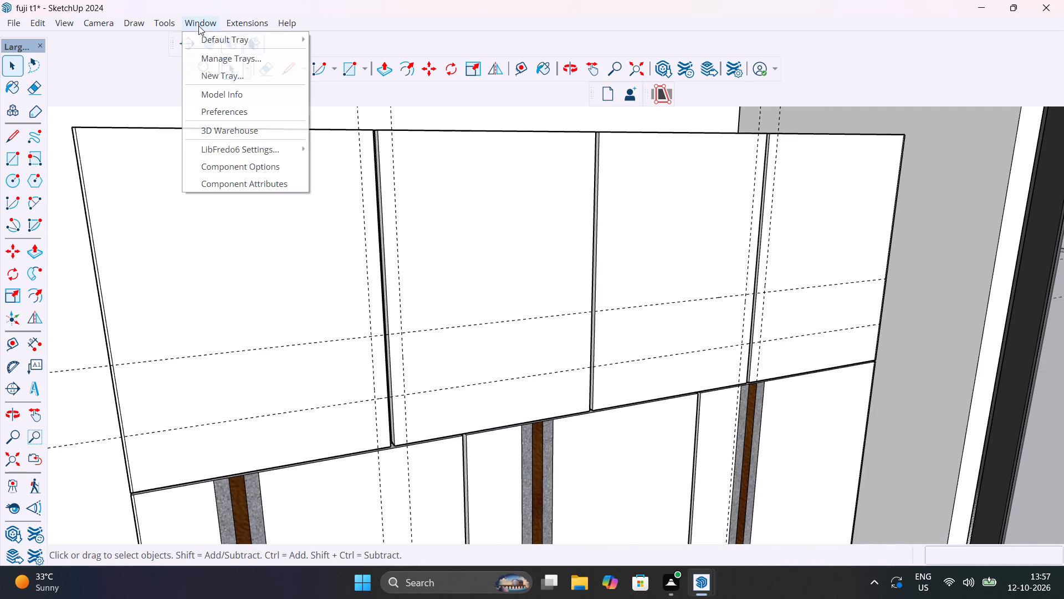
{"action": "left_click", "coordinate": [243, 130]}
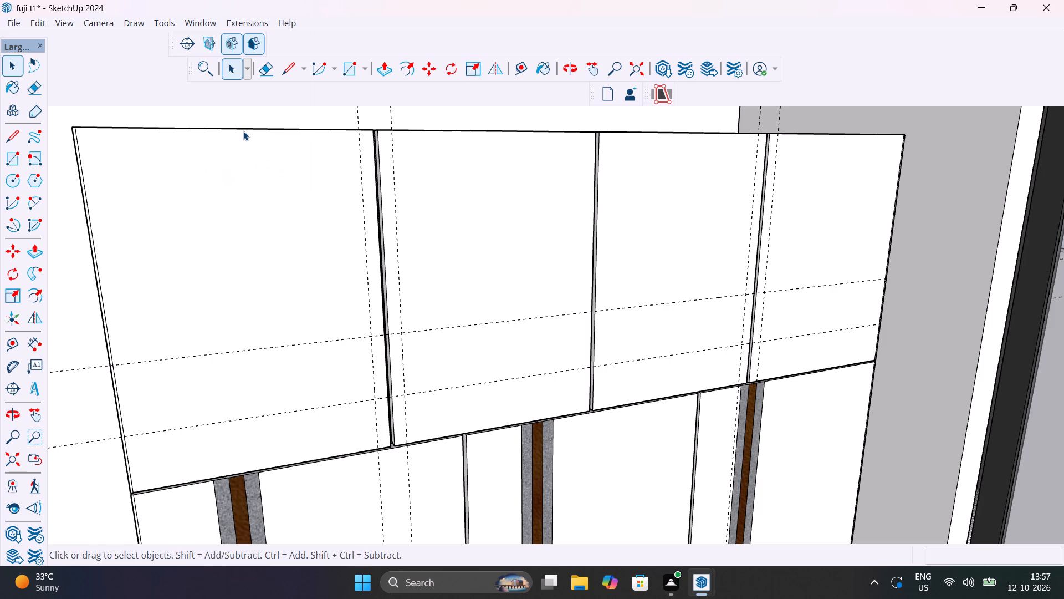
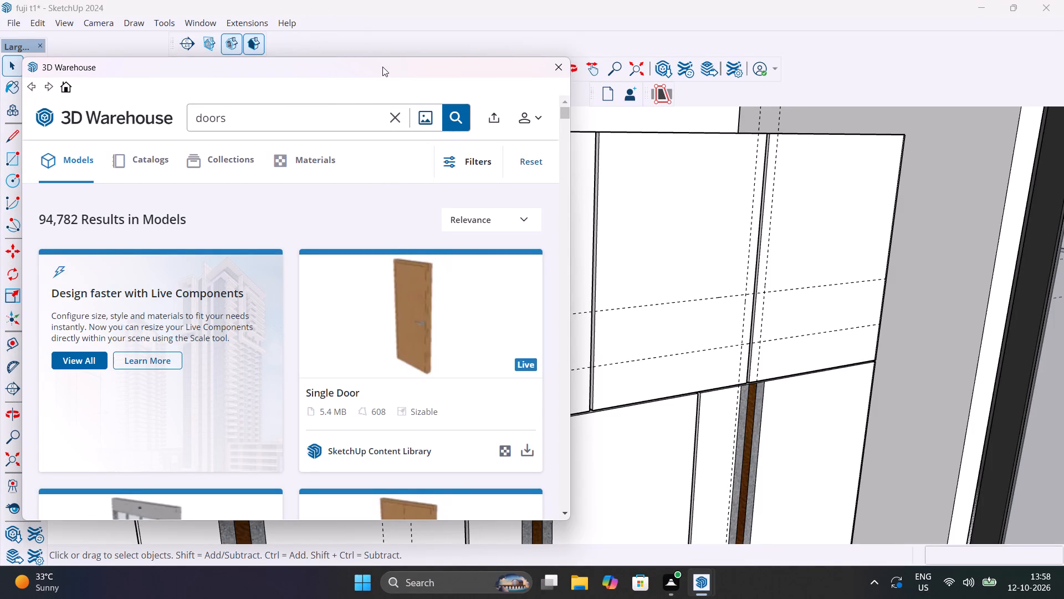
Replace the current 3D Warehouse search and search the models for "handles".
{"action": "left_click", "coordinate": [339, 119]}
{"action": "key", "text": "BackSpace"}
{"action": "key", "text": "BackSpace"}
{"action": "key", "text": "BackSpace"}
{"action": "key", "text": "BackSpace"}
{"action": "key", "text": "BackSpace"}
{"action": "key", "text": "BackSpace"}
{"action": "key", "text": "BackSpace"}
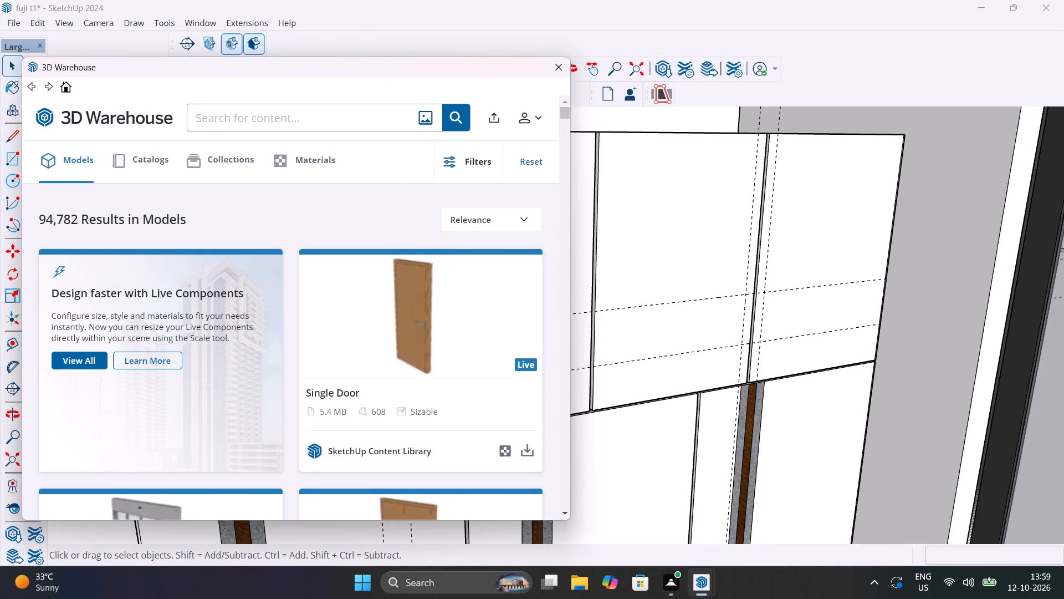
{"action": "type", "text": "handles"}
{"action": "key", "text": "Return"}
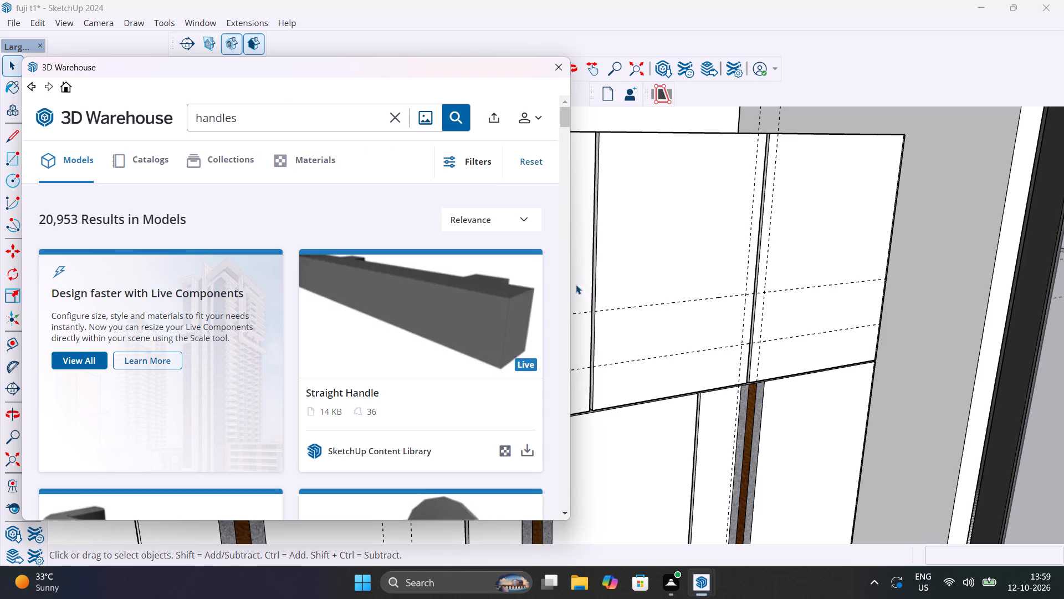
Browse the handle models in the search results for a simple curved pull suited to the wardrobe doors.
{"action": "left_click_drag", "start_coordinate": [567, 126], "coordinate": [562, 146]}
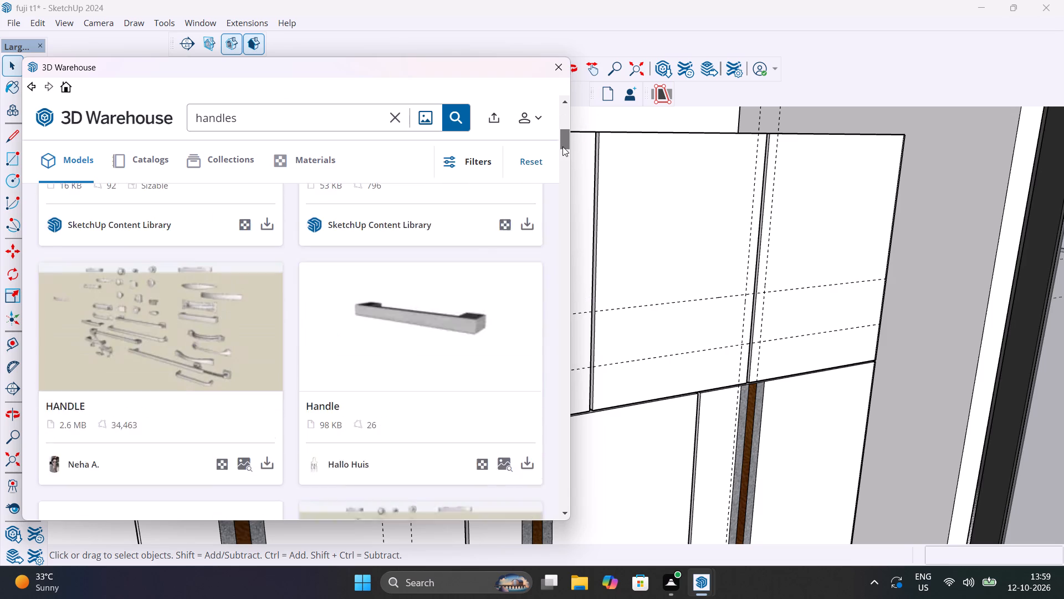
{"action": "left_click_drag", "start_coordinate": [562, 146], "coordinate": [563, 182]}
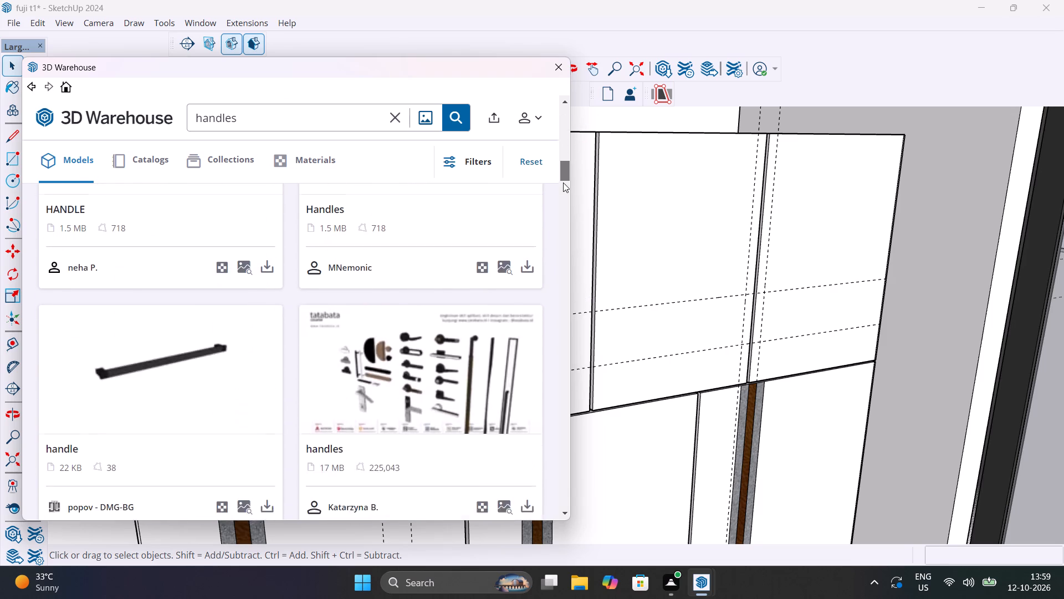
{"action": "left_click_drag", "start_coordinate": [563, 182], "coordinate": [562, 216]}
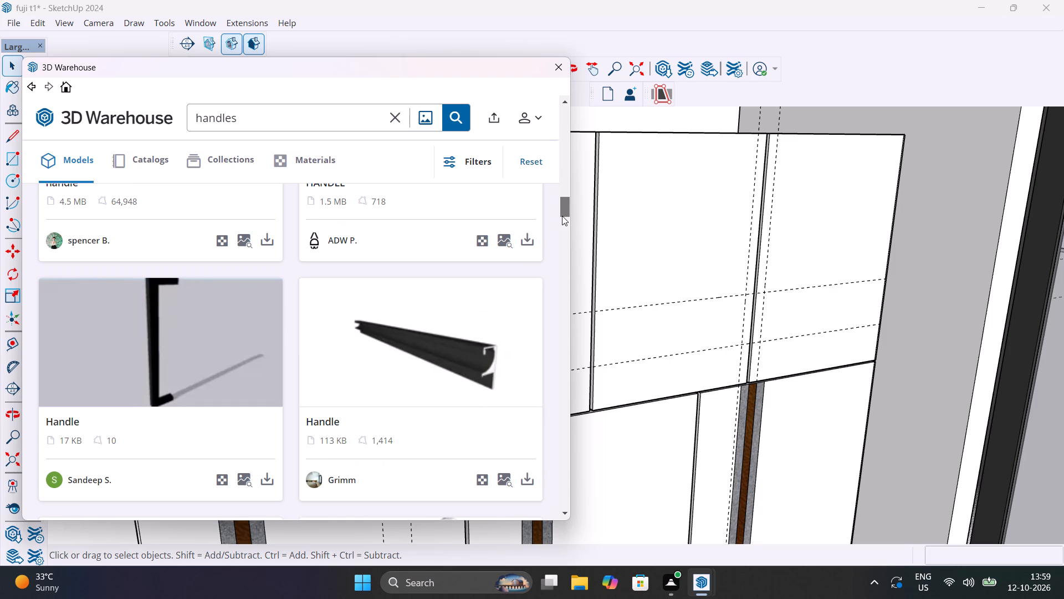
{"action": "left_click_drag", "start_coordinate": [562, 216], "coordinate": [559, 225]}
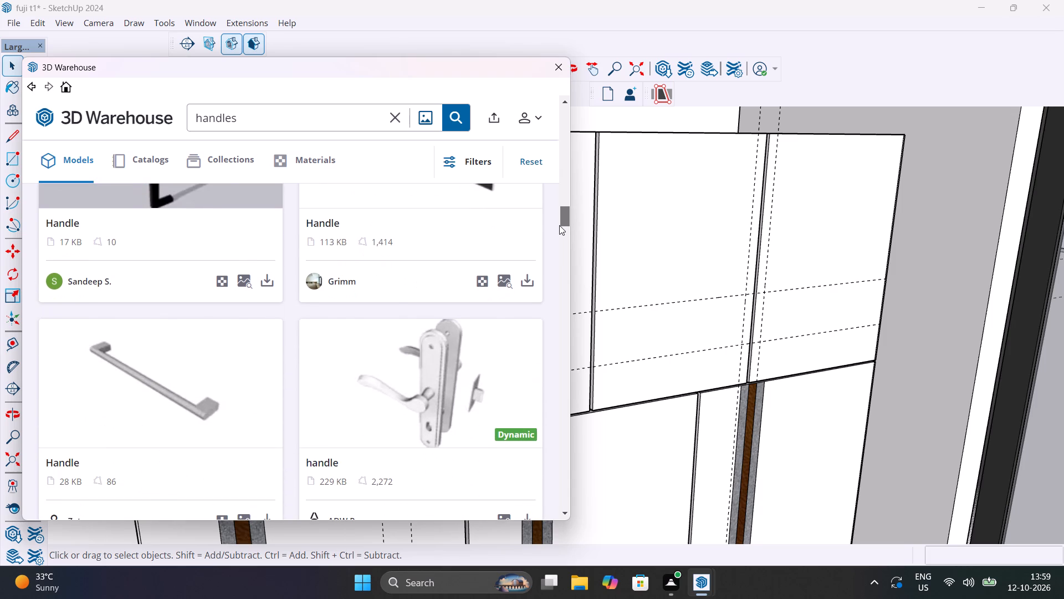
{"action": "left_click_drag", "start_coordinate": [559, 225], "coordinate": [546, 202]}
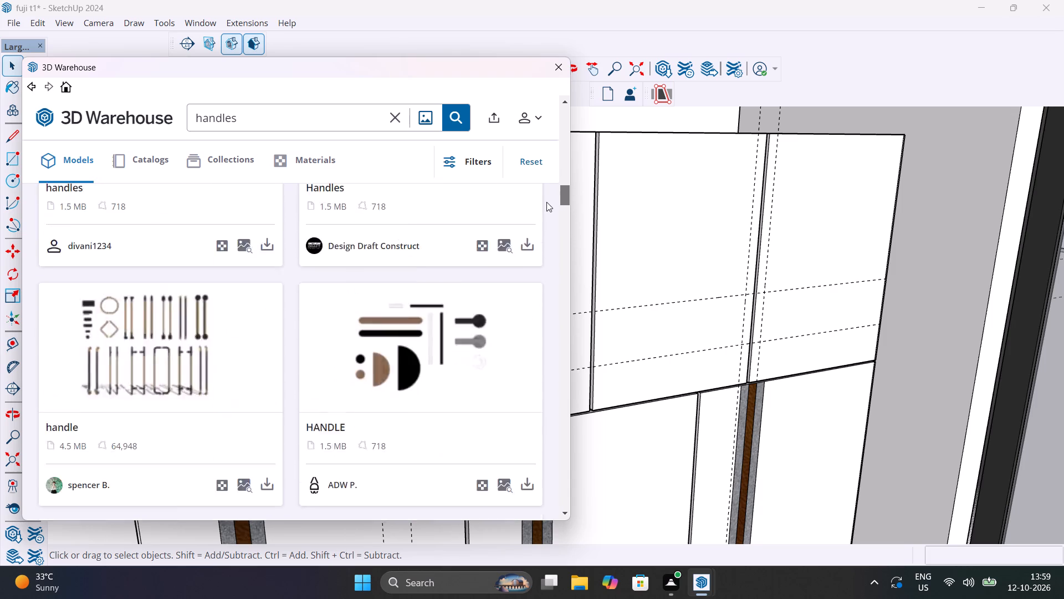
{"action": "left_click_drag", "start_coordinate": [546, 202], "coordinate": [556, 251]}
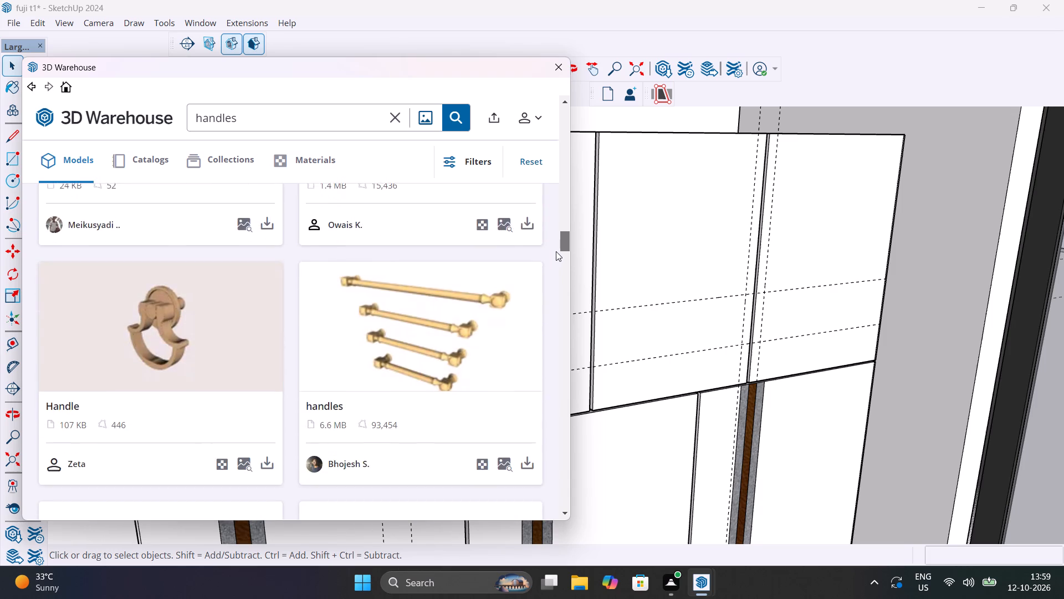
{"action": "left_click_drag", "start_coordinate": [556, 251], "coordinate": [558, 272]}
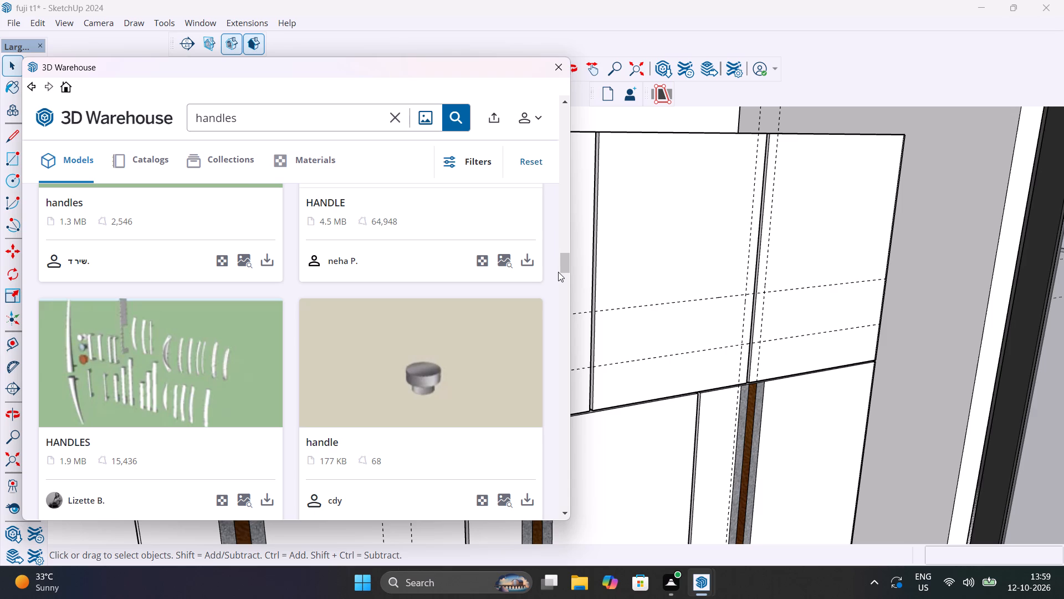
{"action": "scroll", "coordinate": [321, 346], "scroll_direction": "down", "scroll_amount": 3}
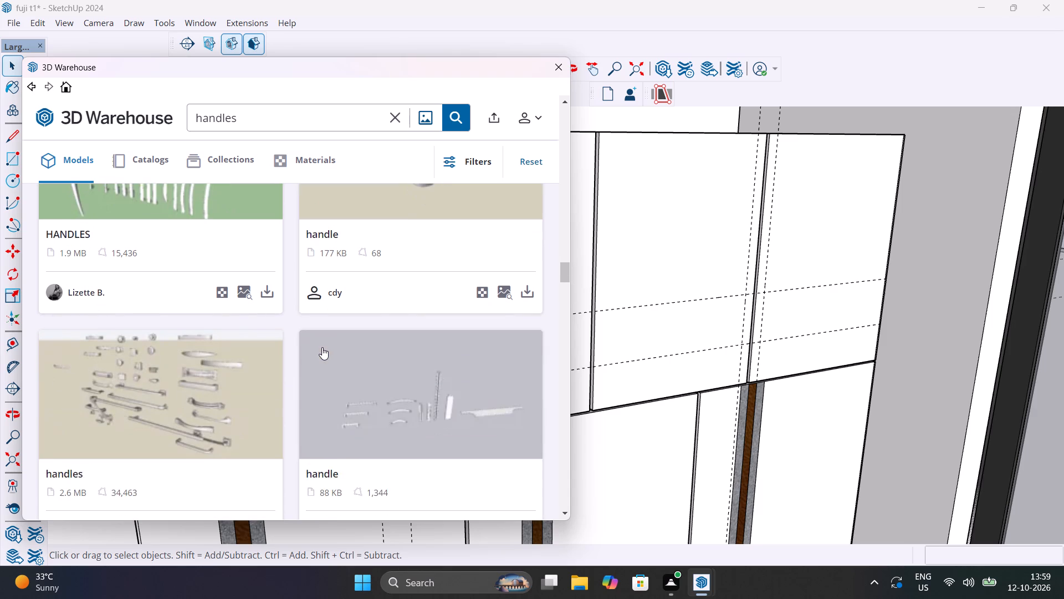
{"action": "scroll", "coordinate": [322, 347], "scroll_direction": "down", "scroll_amount": 3}
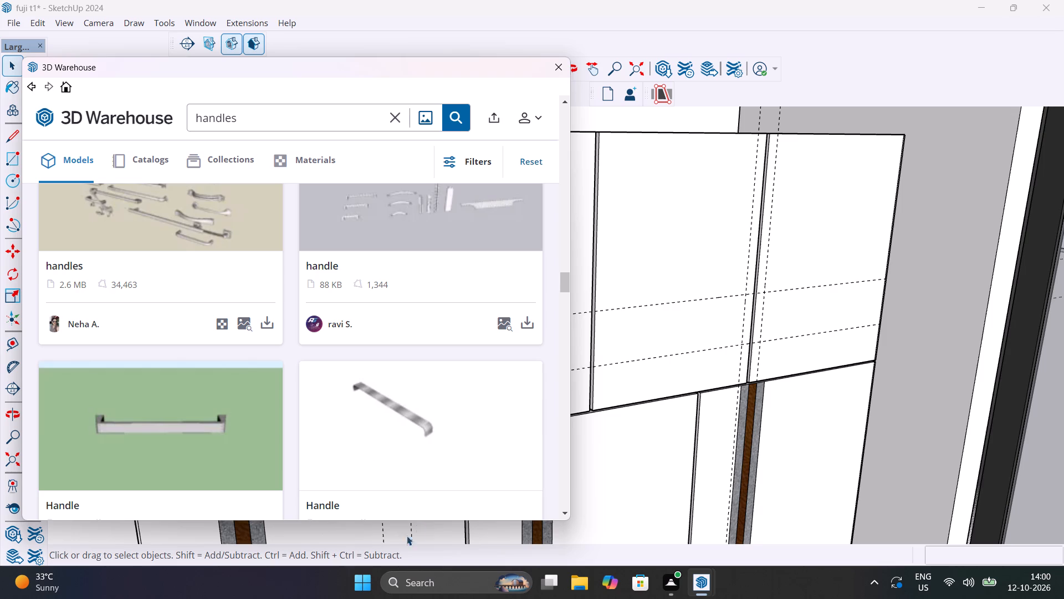
{"action": "scroll", "coordinate": [457, 362], "scroll_direction": "down", "scroll_amount": 2}
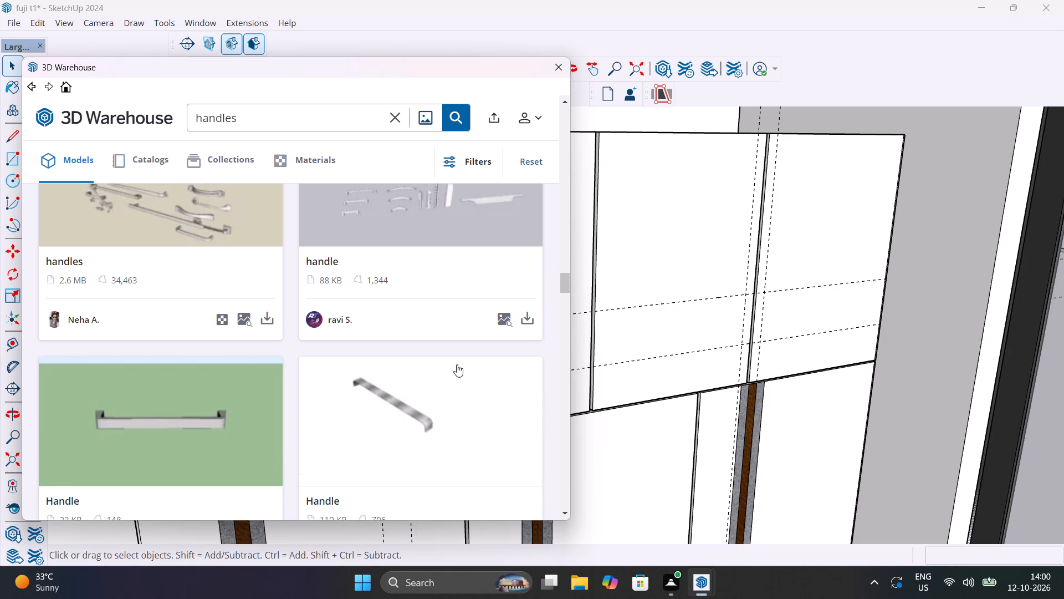
{"action": "scroll", "coordinate": [457, 364], "scroll_direction": "down", "scroll_amount": 6}
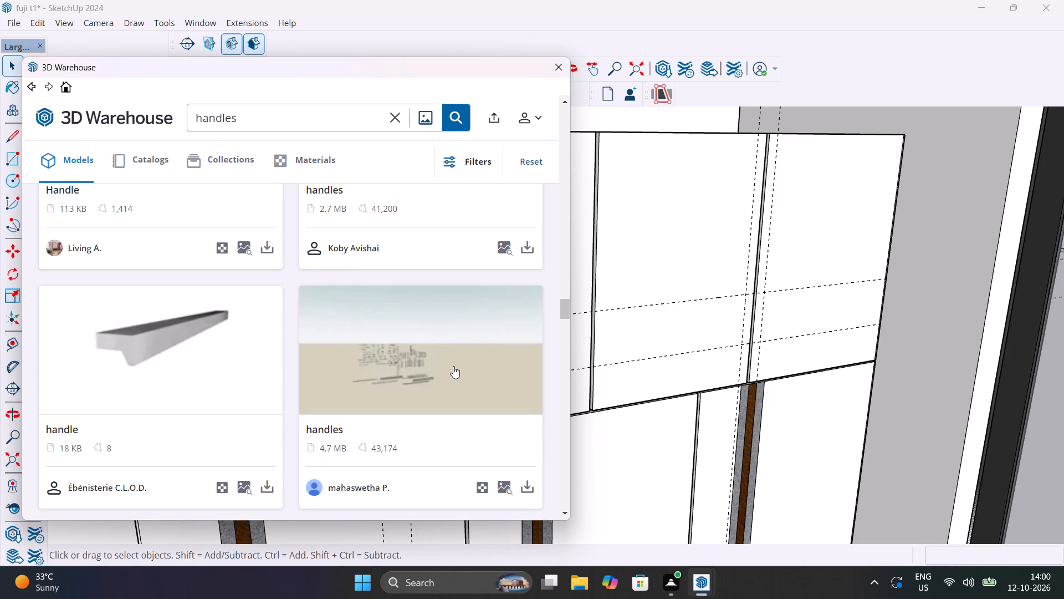
{"action": "scroll", "coordinate": [453, 366], "scroll_direction": "down", "scroll_amount": 7}
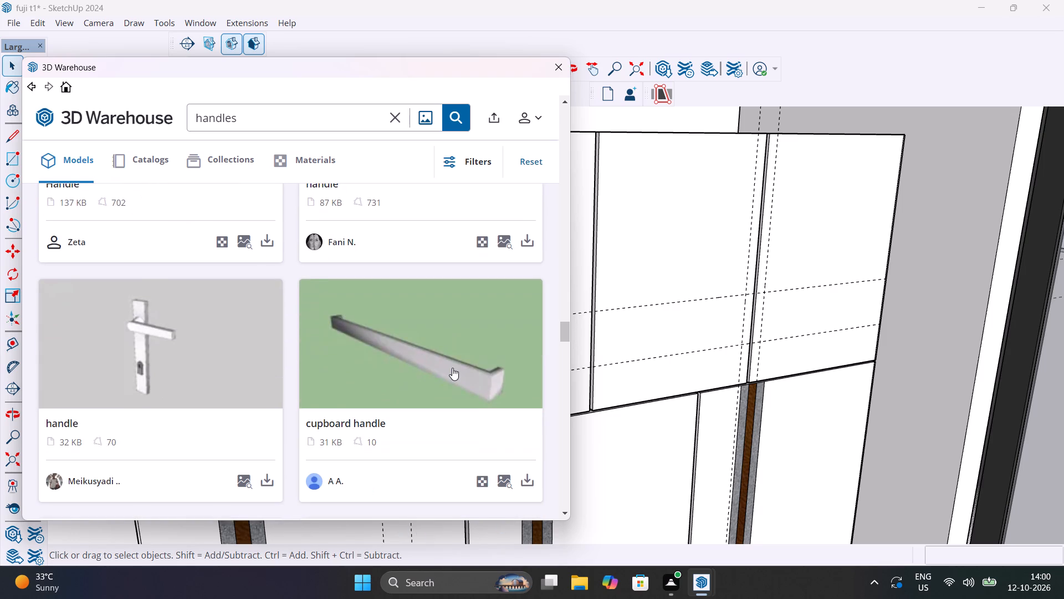
{"action": "scroll", "coordinate": [452, 368], "scroll_direction": "down", "scroll_amount": 8}
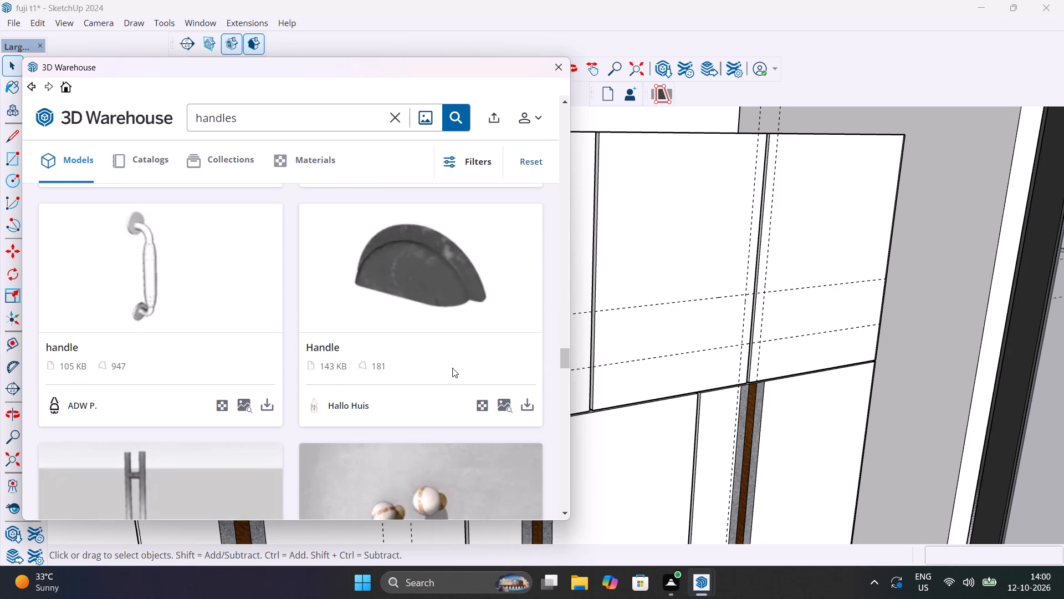
{"action": "scroll", "coordinate": [452, 368], "scroll_direction": "down", "scroll_amount": 9}
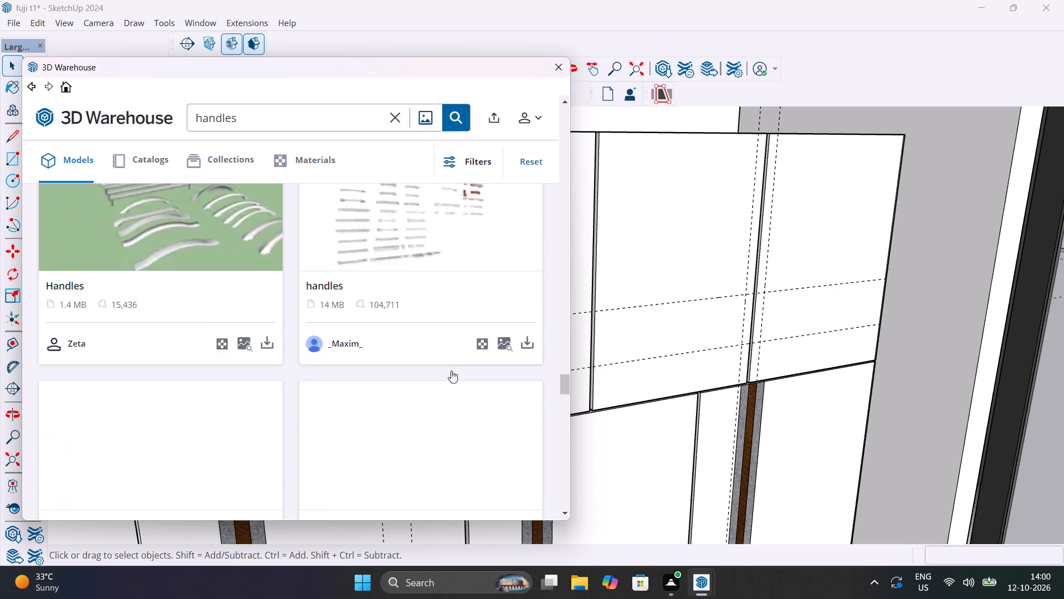
{"action": "scroll", "coordinate": [451, 370], "scroll_direction": "down", "scroll_amount": 4}
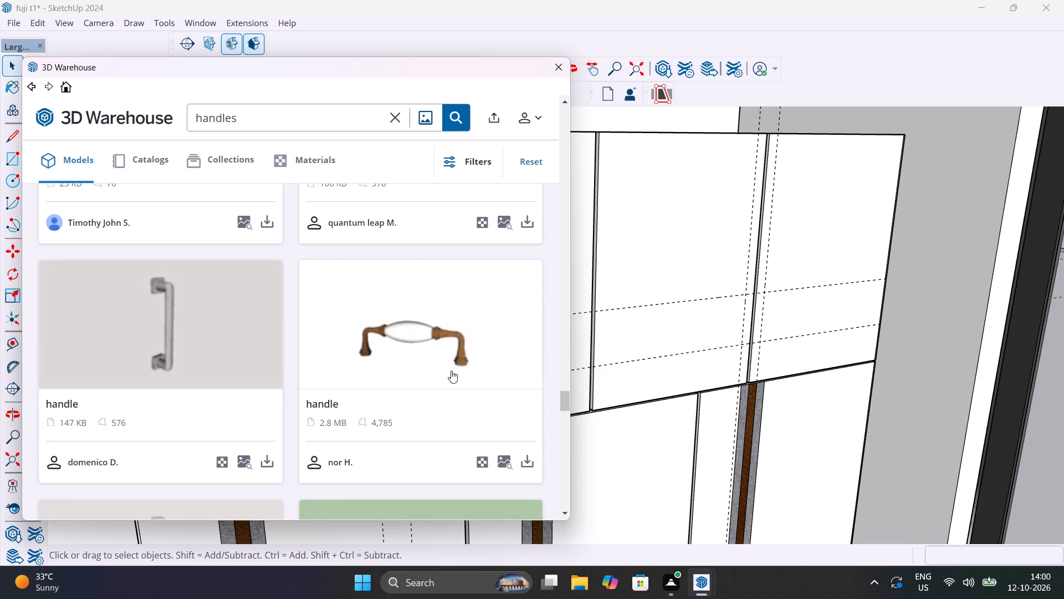
{"action": "scroll", "coordinate": [451, 370], "scroll_direction": "down", "scroll_amount": 6}
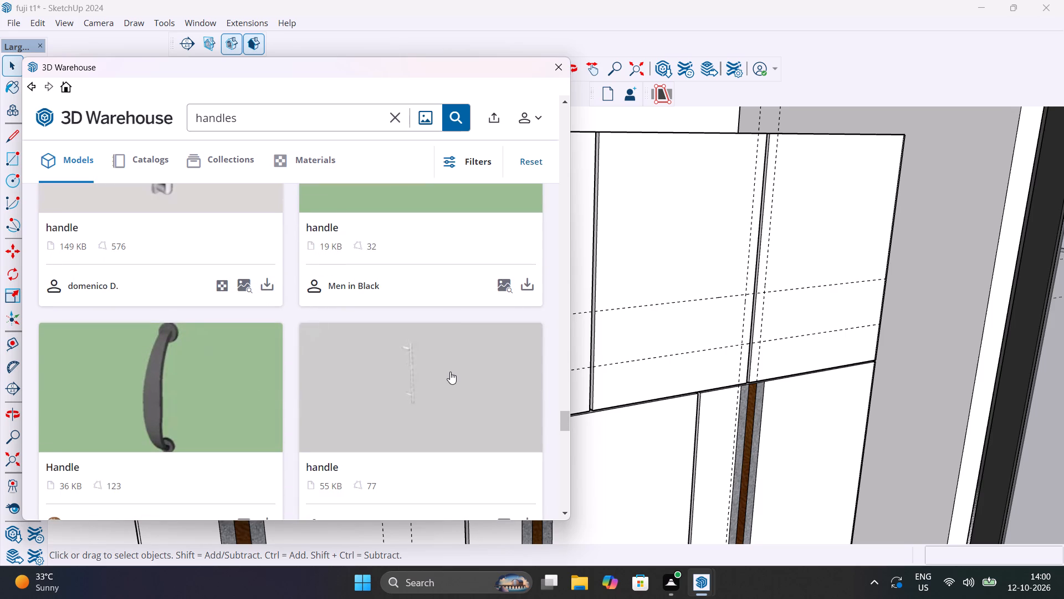
{"action": "scroll", "coordinate": [450, 372], "scroll_direction": "down", "scroll_amount": 2}
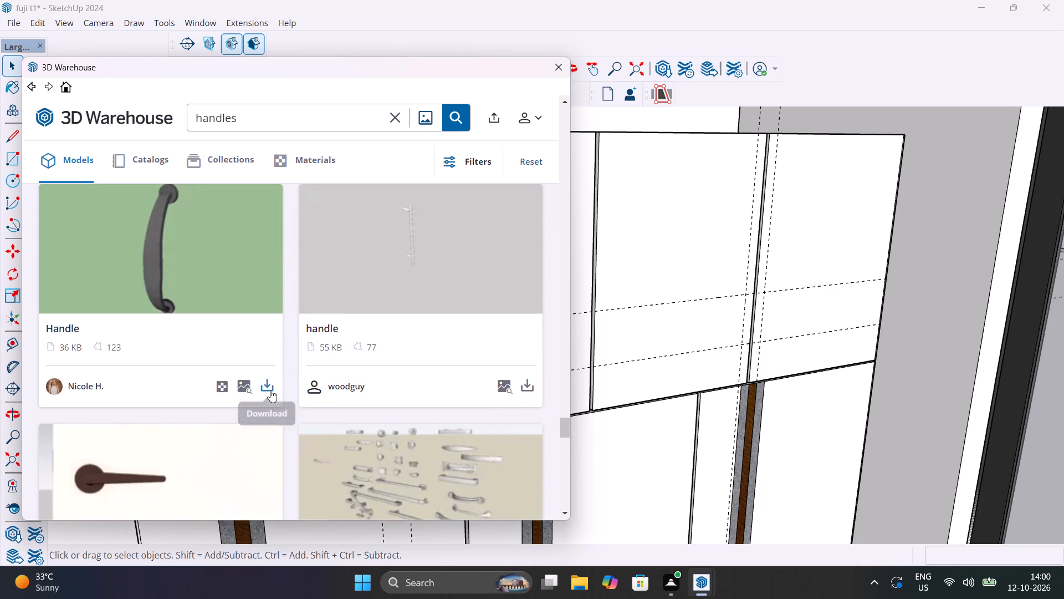
Download the dark curved 36 KB "Handle" model directly into the current model, accepting the newer file version.
{"action": "left_click", "coordinate": [270, 390]}
{"action": "left_click", "coordinate": [235, 313]}
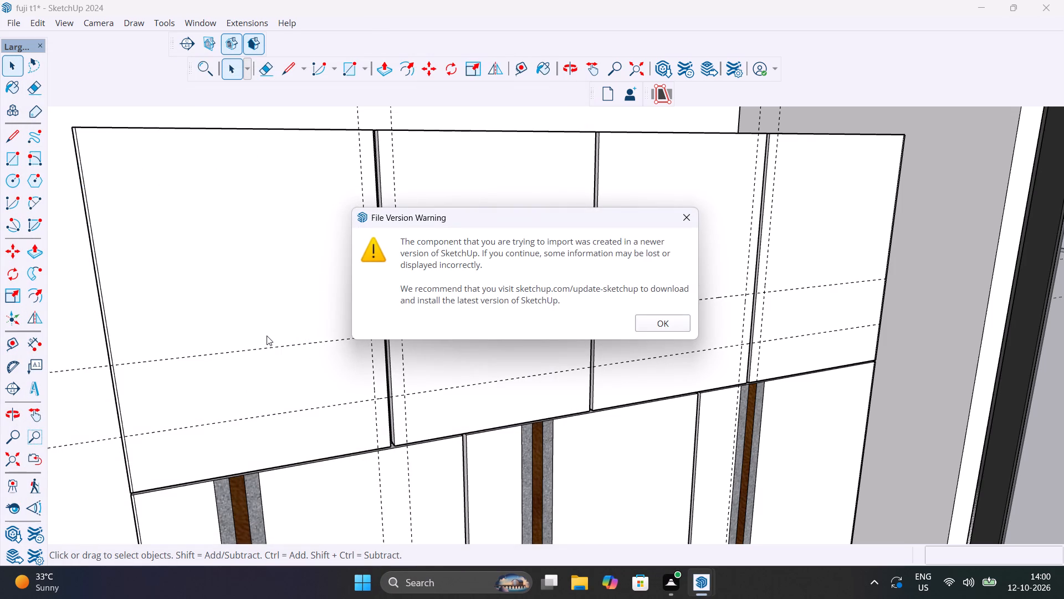
{"action": "left_click", "coordinate": [668, 321]}
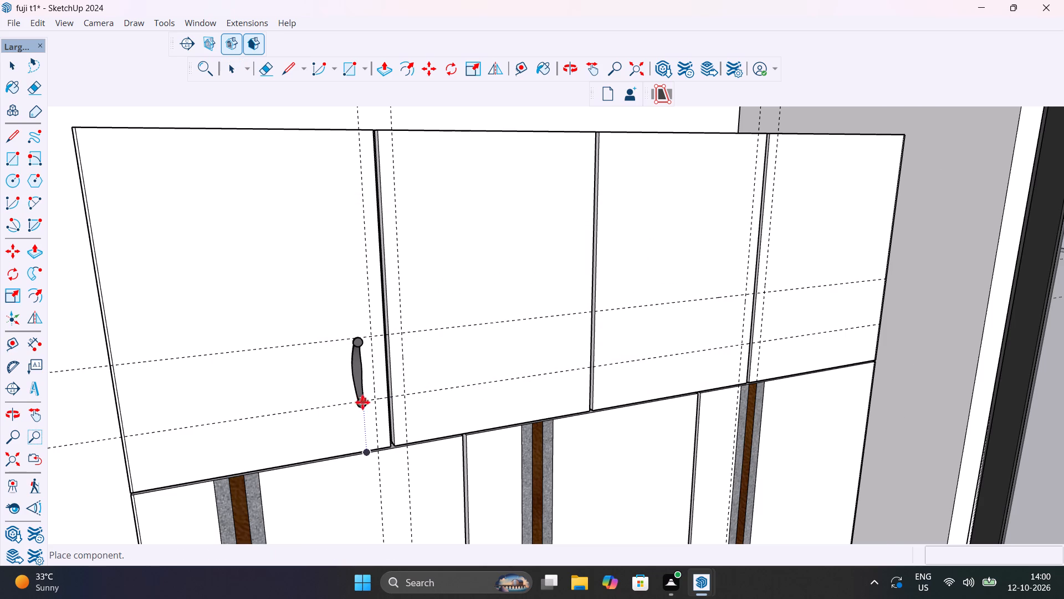
Place the curved handle component upright on the blank wall face near the window, away from the wardrobe.
{"action": "scroll", "coordinate": [362, 402], "scroll_direction": "up", "scroll_amount": 9}
{"action": "middle_click_drag", "start_coordinate": [400, 414], "coordinate": [603, 417]}
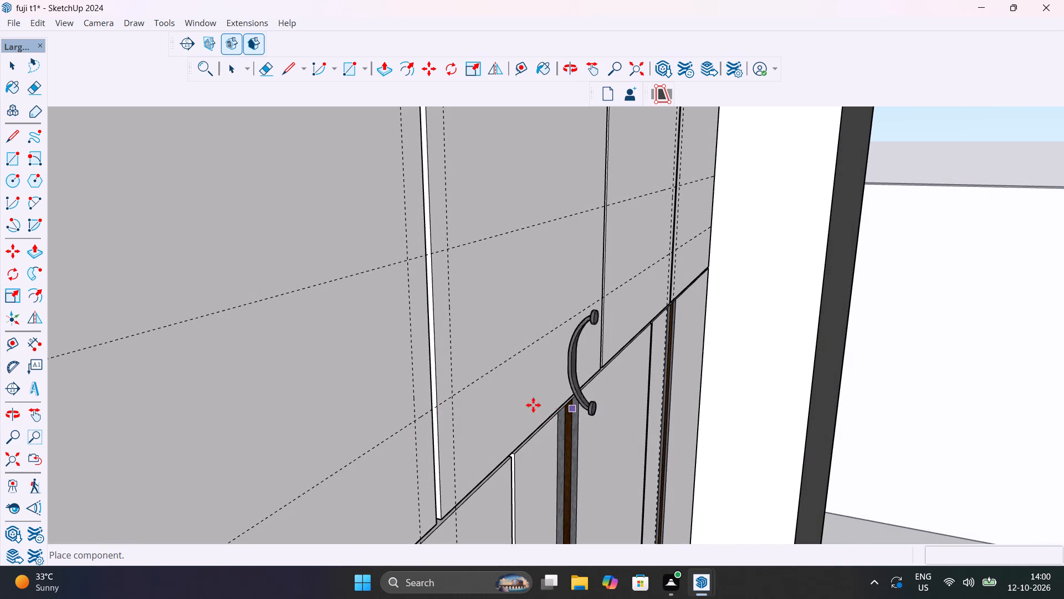
{"action": "scroll", "coordinate": [552, 412], "scroll_direction": "down", "scroll_amount": 14}
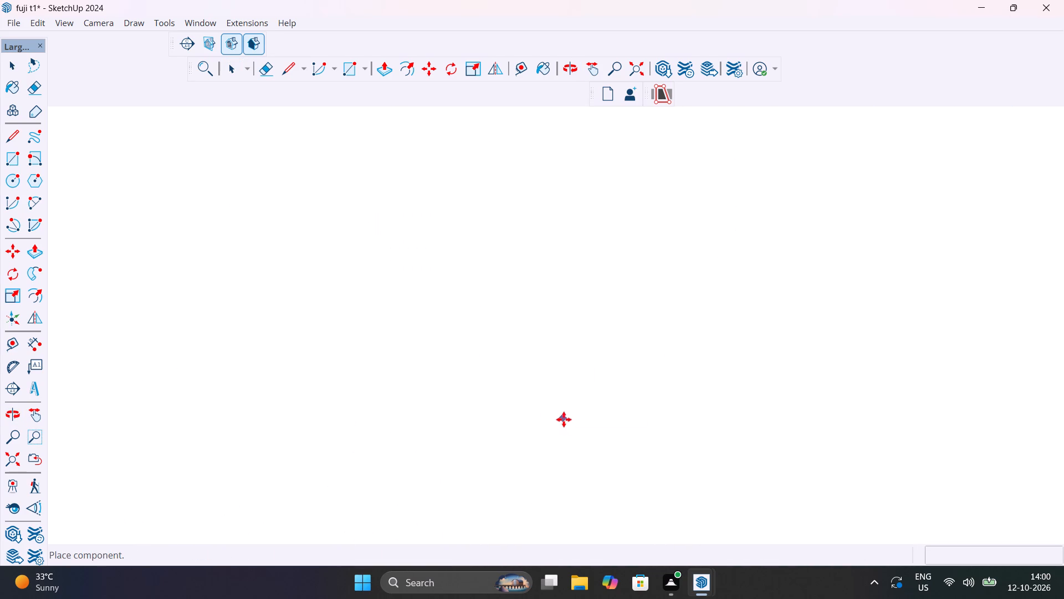
{"action": "left_click", "coordinate": [12, 462]}
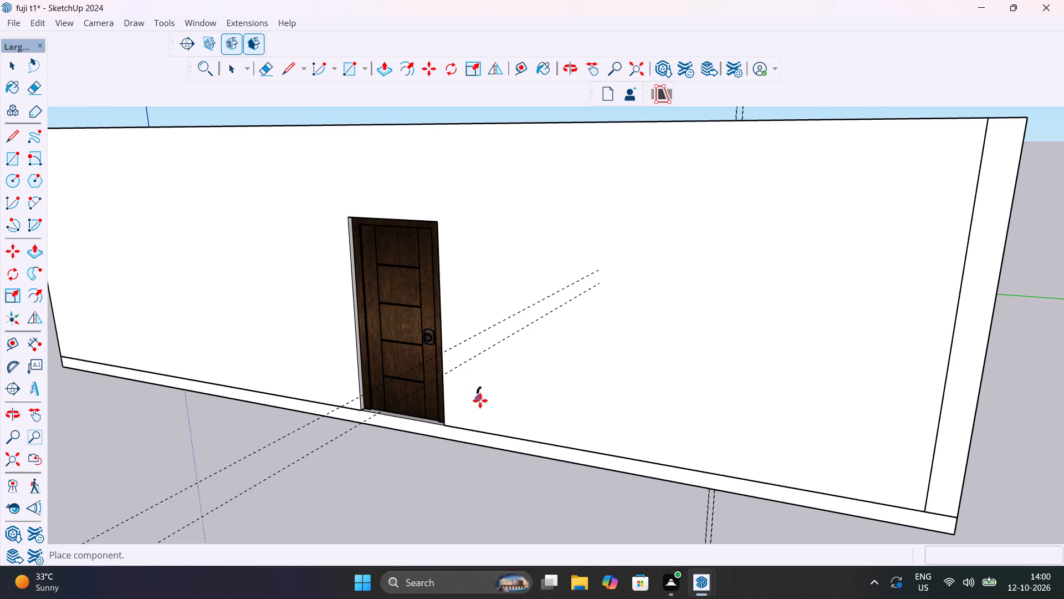
{"action": "middle_click_drag", "start_coordinate": [484, 414], "coordinate": [462, 598], "text": "shift"}
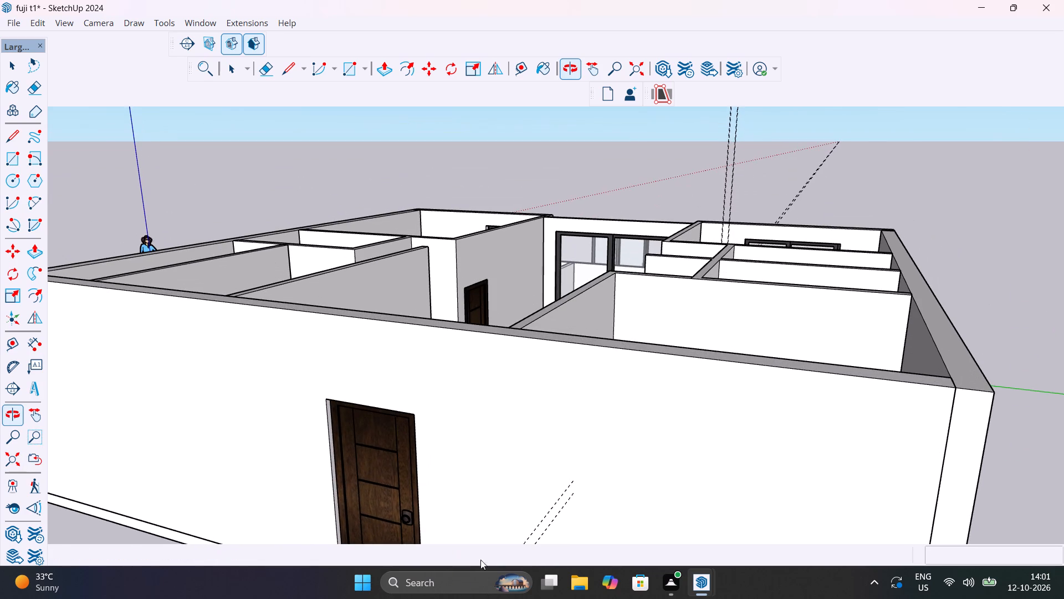
{"action": "middle_click_drag", "start_coordinate": [535, 290], "coordinate": [263, 387]}
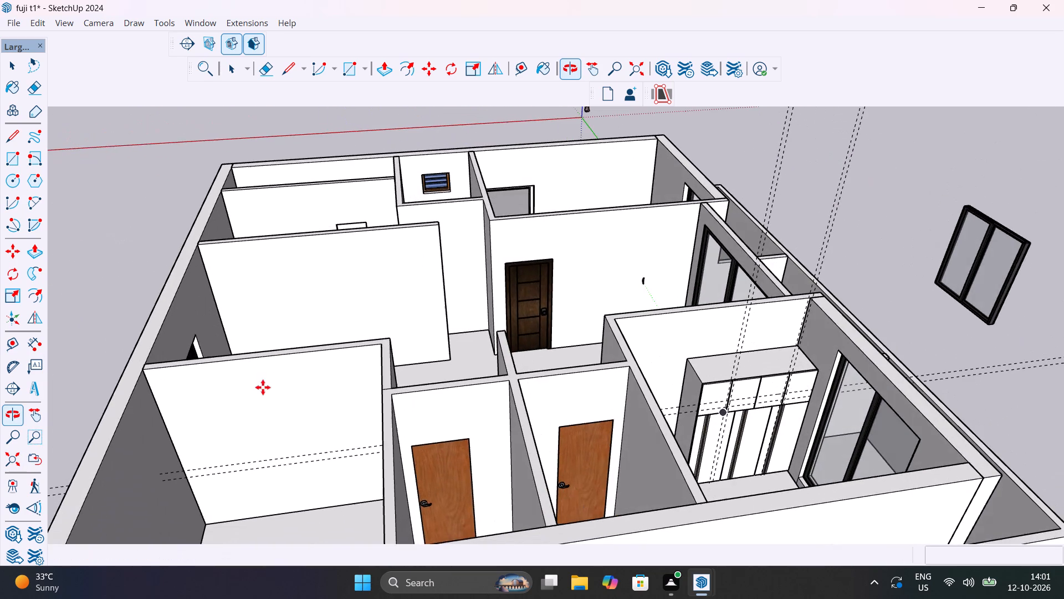
{"action": "middle_click_drag", "start_coordinate": [263, 387], "coordinate": [263, 387]}
{"action": "scroll", "coordinate": [734, 449], "scroll_direction": "up", "scroll_amount": 12}
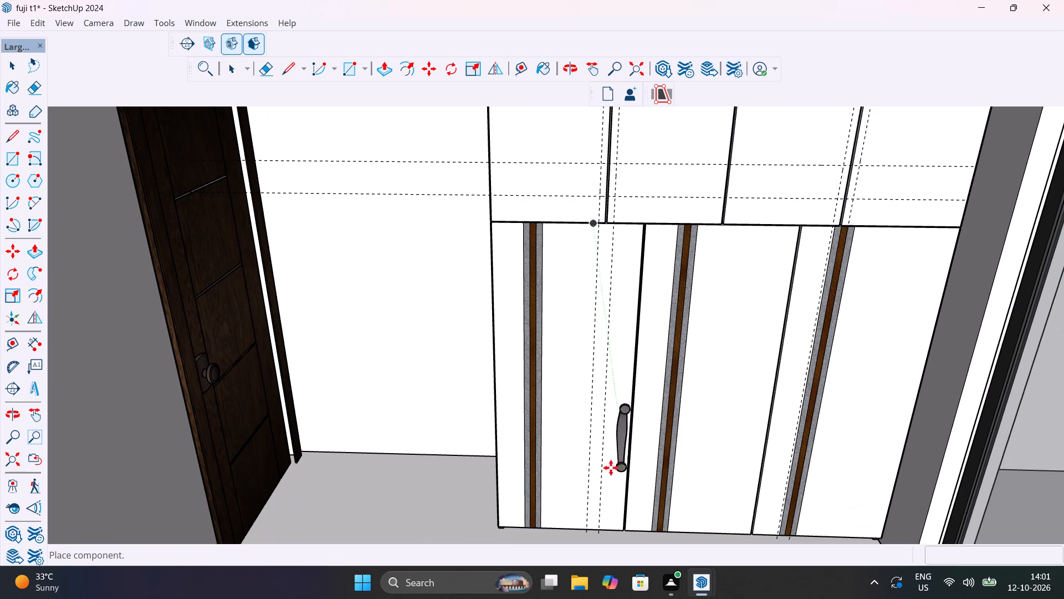
{"action": "scroll", "coordinate": [615, 479], "scroll_direction": "down", "scroll_amount": 6}
{"action": "scroll", "coordinate": [620, 416], "scroll_direction": "down", "scroll_amount": 7}
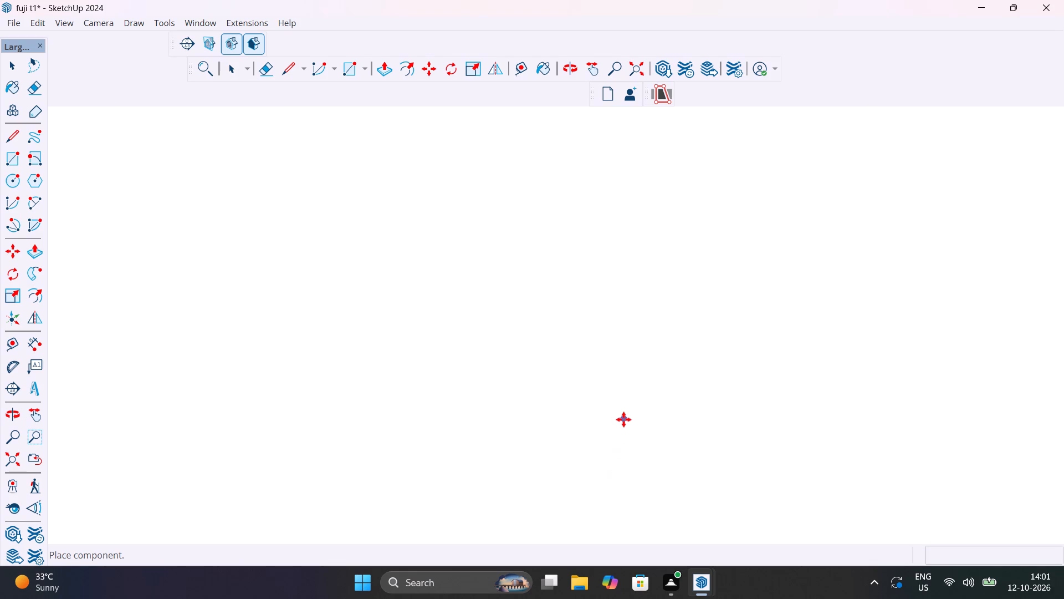
{"action": "scroll", "coordinate": [623, 417], "scroll_direction": "down", "scroll_amount": 20}
{"action": "scroll", "coordinate": [623, 417], "scroll_direction": "down", "scroll_amount": 20}
{"action": "scroll", "coordinate": [623, 417], "scroll_direction": "down", "scroll_amount": 12}
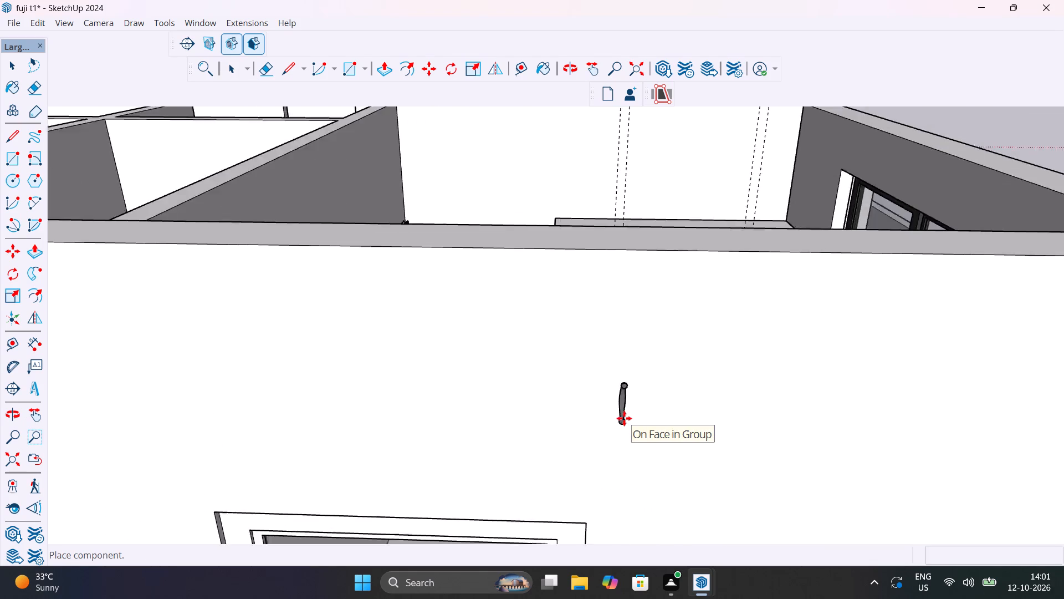
{"action": "scroll", "coordinate": [624, 418], "scroll_direction": "down", "scroll_amount": 2}
{"action": "scroll", "coordinate": [672, 458], "scroll_direction": "up", "scroll_amount": 10}
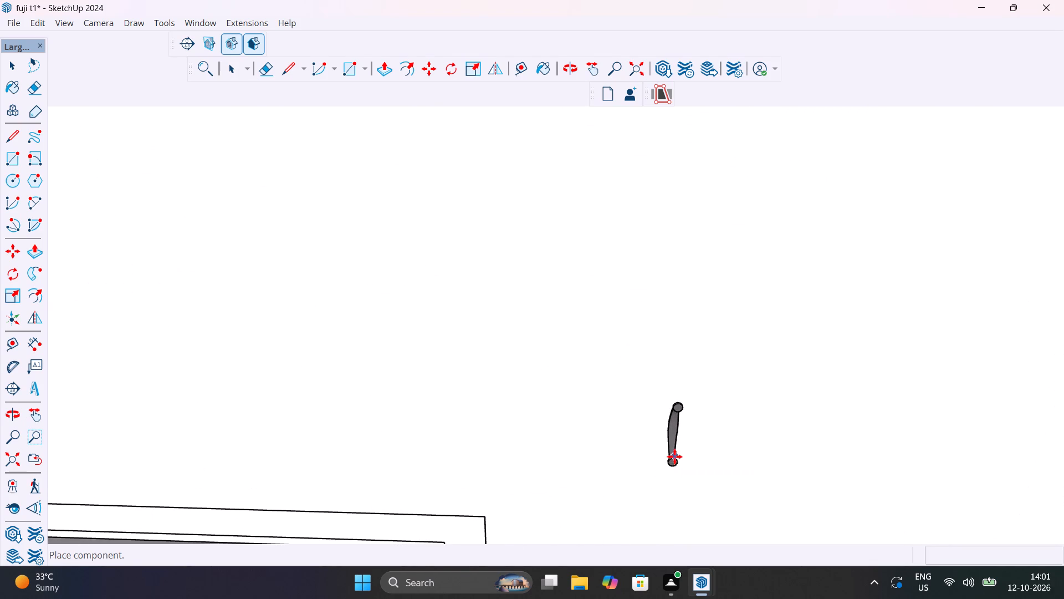
{"action": "left_click", "coordinate": [675, 456]}
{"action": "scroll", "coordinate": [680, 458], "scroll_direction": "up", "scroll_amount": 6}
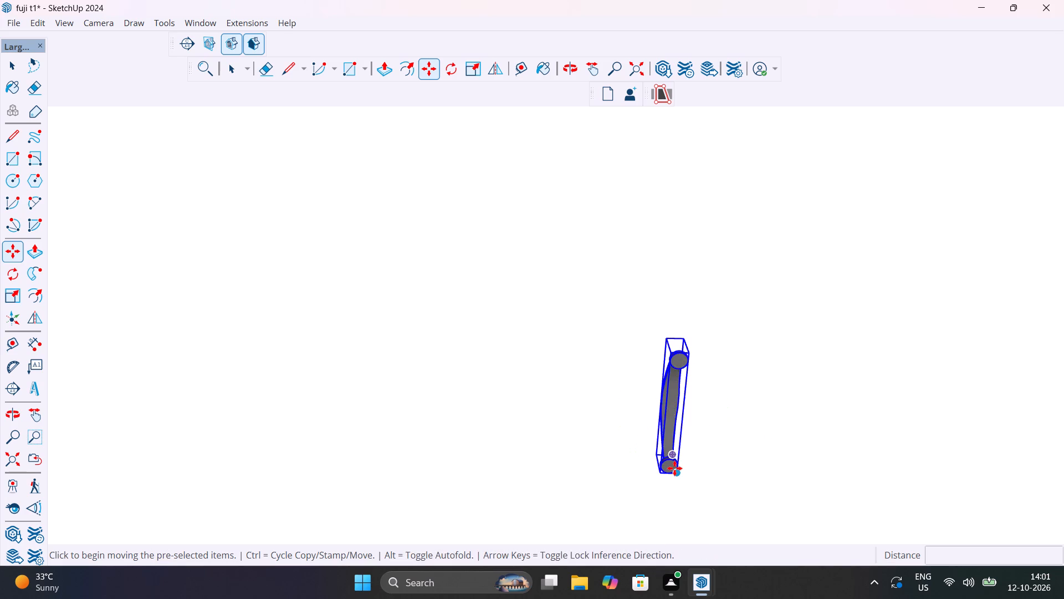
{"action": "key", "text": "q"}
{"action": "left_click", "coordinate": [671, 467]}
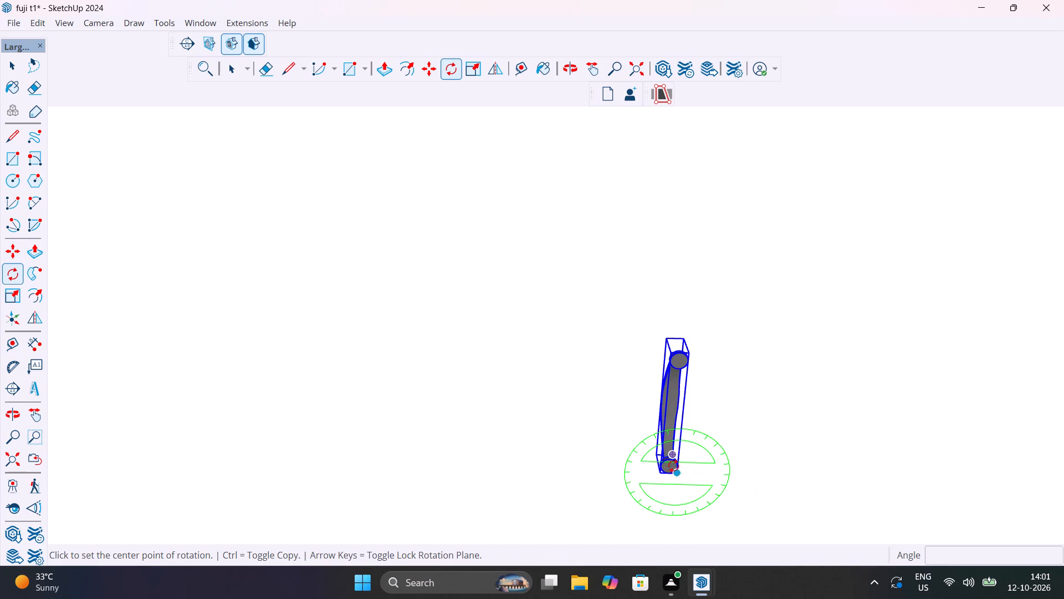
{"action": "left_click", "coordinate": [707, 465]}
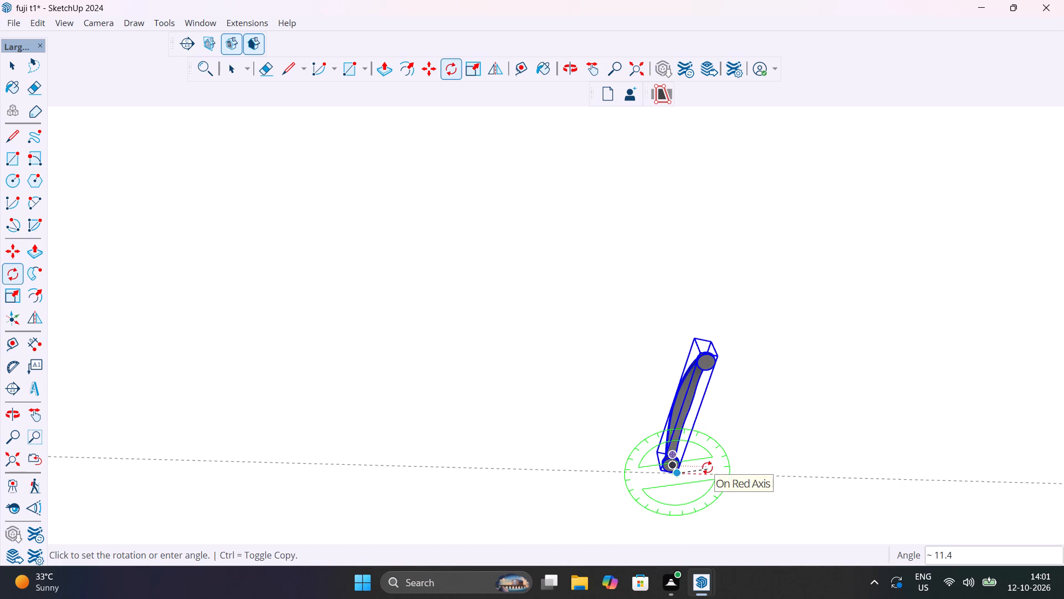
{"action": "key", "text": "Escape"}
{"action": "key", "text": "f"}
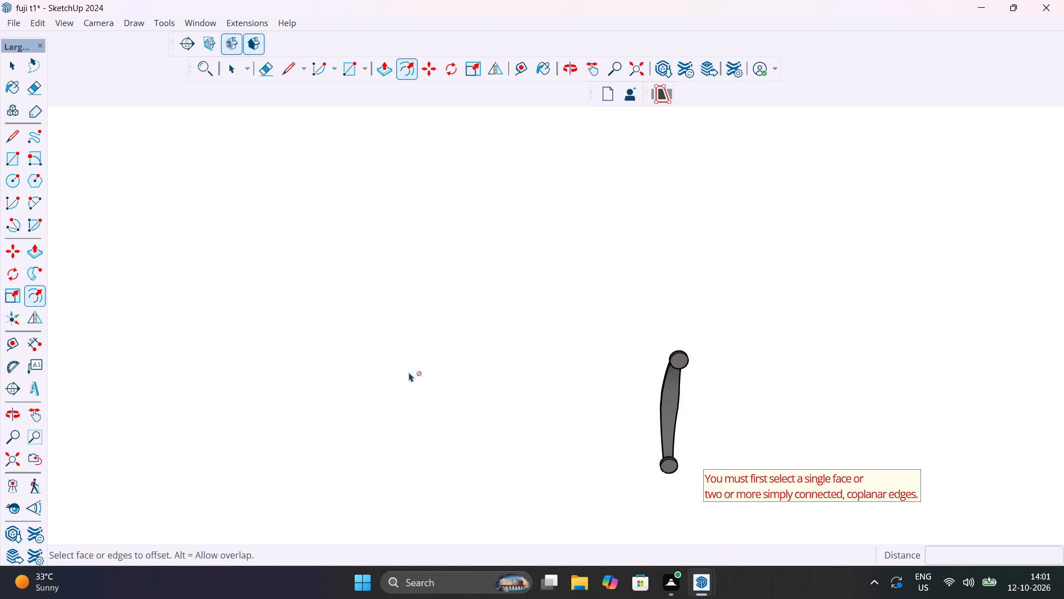
Flip the curved handle component about its green plane so that its mounting ends face the opposite way.
{"action": "key", "text": "space"}
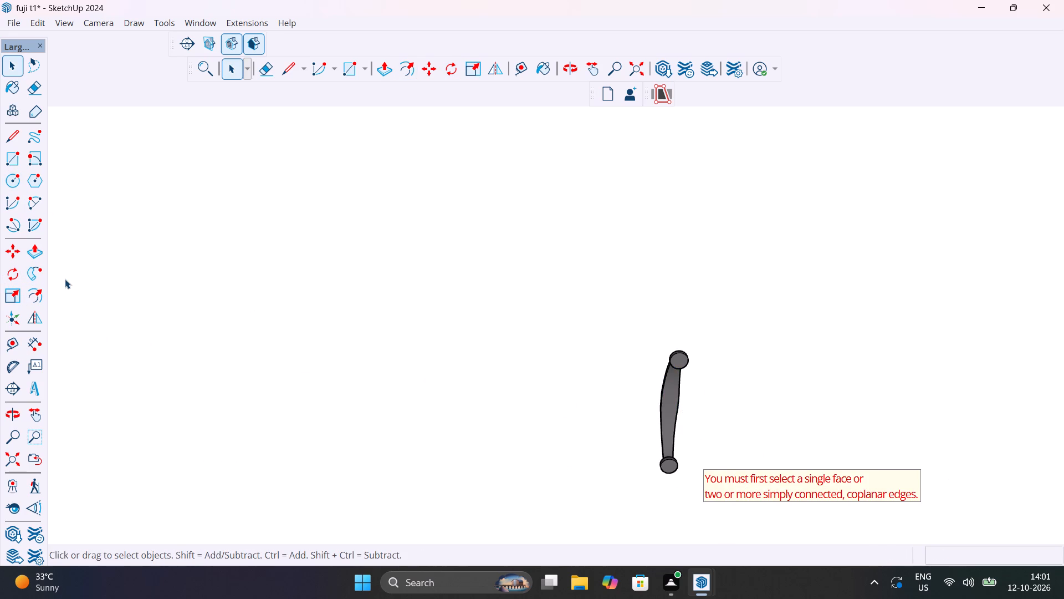
{"action": "left_click", "coordinate": [35, 320]}
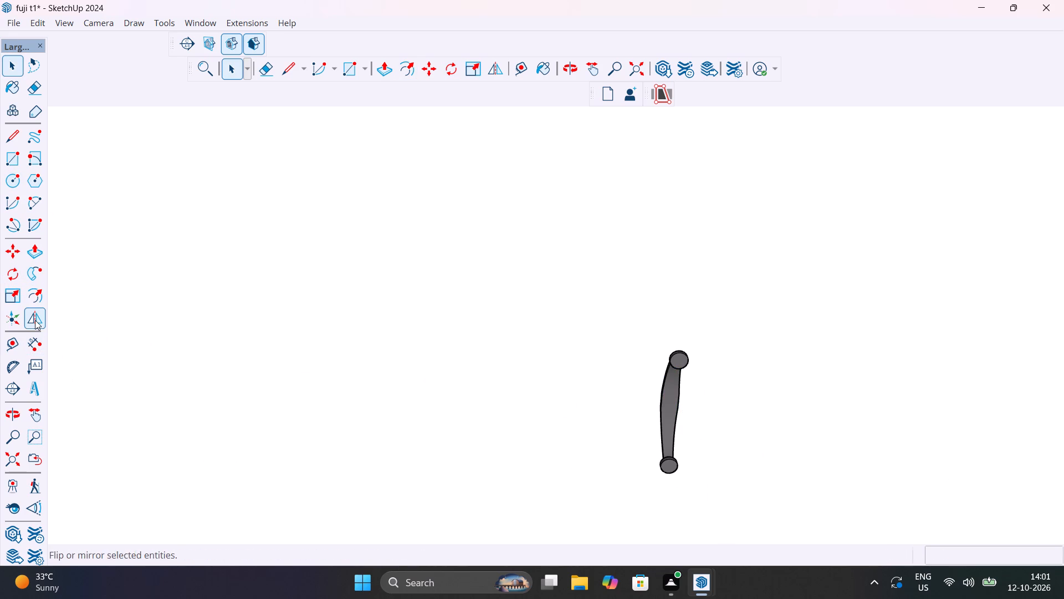
{"action": "left_click", "coordinate": [674, 400]}
{"action": "left_click", "coordinate": [633, 404]}
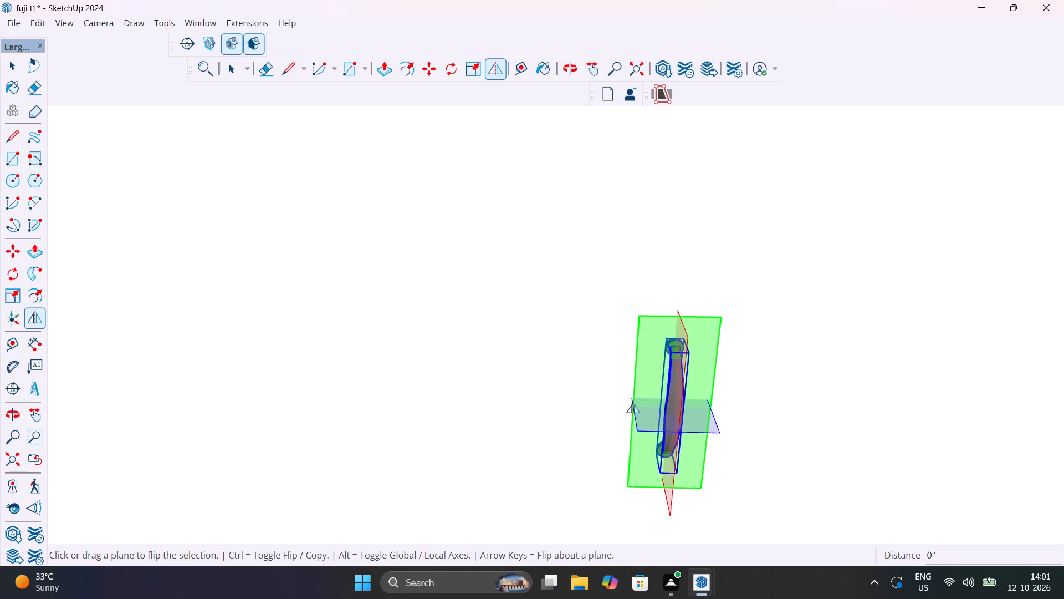
{"action": "left_click", "coordinate": [675, 404]}
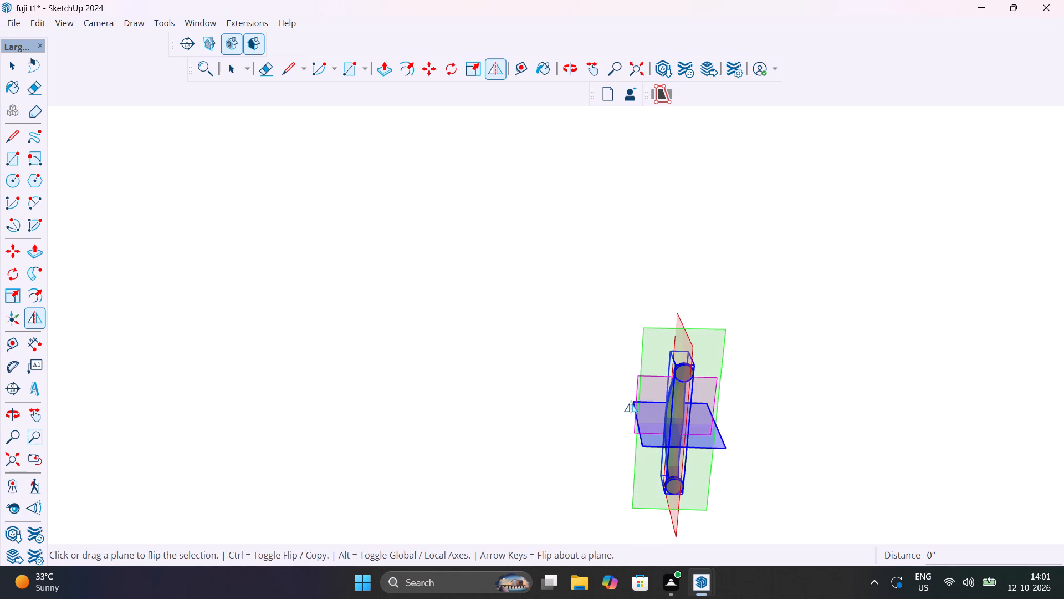
{"action": "left_click", "coordinate": [637, 405]}
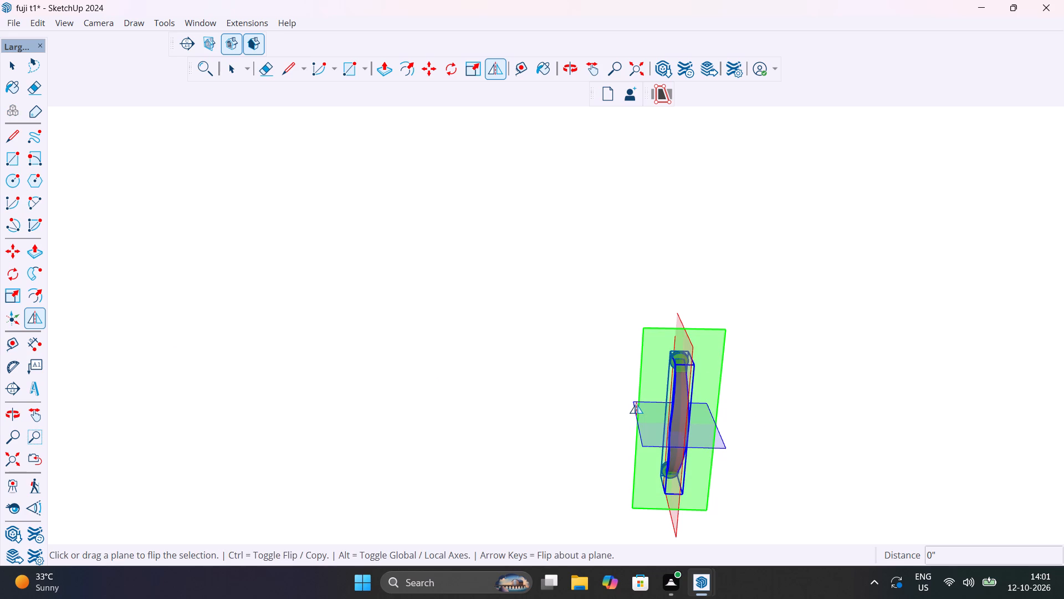
{"action": "key", "text": "space"}
Move the flipped handle by its lower corner from the blank wall toward the bedroom wardrobe's first upper door, about 7' 10 7/8".
{"action": "scroll", "coordinate": [638, 419], "scroll_direction": "down", "scroll_amount": 14}
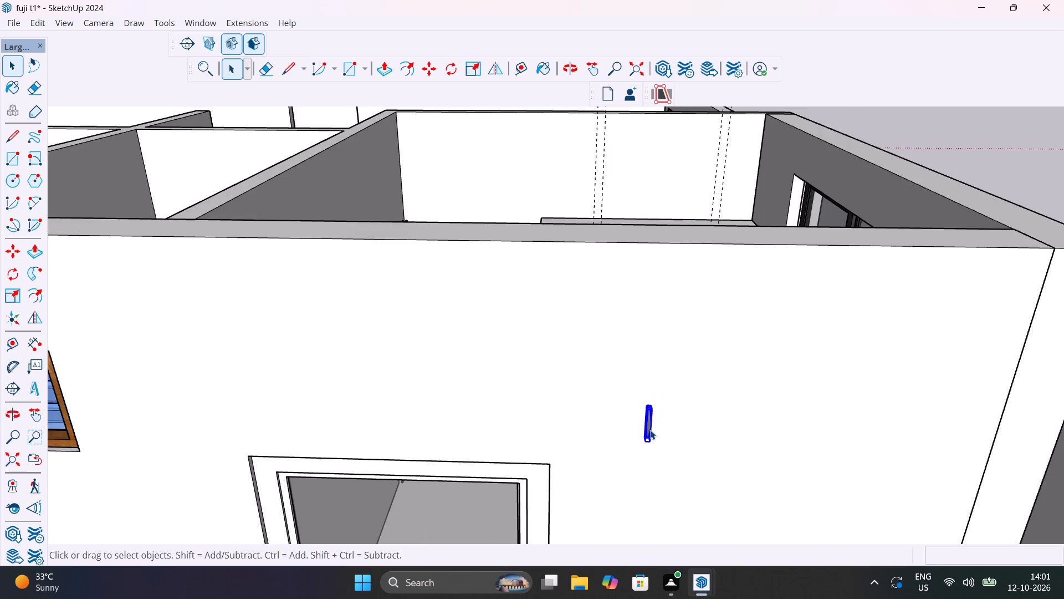
{"action": "scroll", "coordinate": [650, 430], "scroll_direction": "up", "scroll_amount": 11}
{"action": "key", "text": "m"}
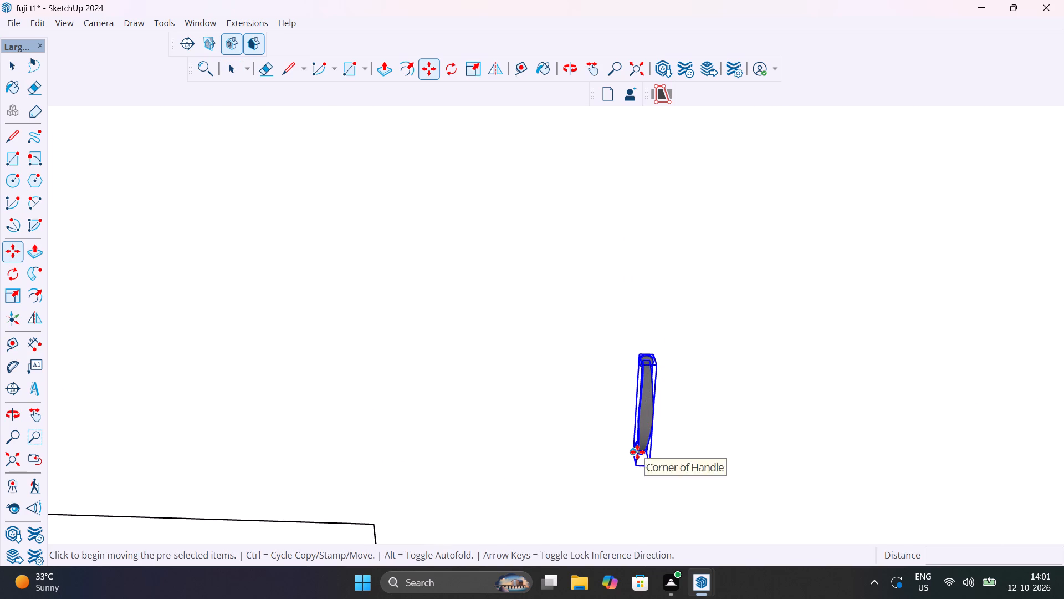
{"action": "left_click", "coordinate": [637, 452]}
{"action": "scroll", "coordinate": [623, 372], "scroll_direction": "down", "scroll_amount": 14}
{"action": "middle_click_drag", "start_coordinate": [573, 238], "coordinate": [587, 319]}
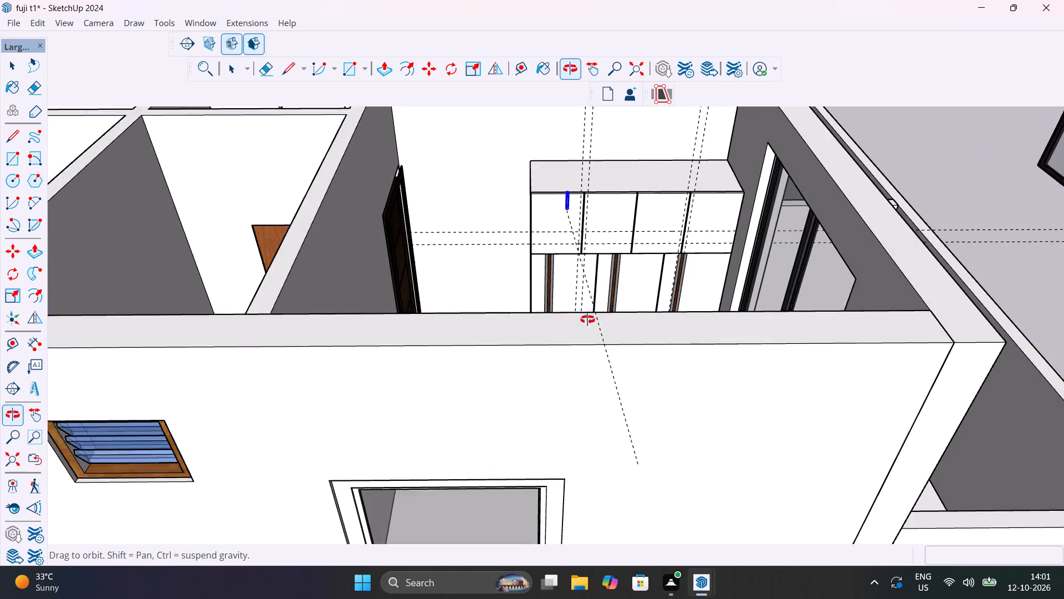
{"action": "middle_click_drag", "start_coordinate": [587, 319], "coordinate": [586, 337]}
{"action": "scroll", "coordinate": [583, 208], "scroll_direction": "up", "scroll_amount": 20}
{"action": "scroll", "coordinate": [583, 208], "scroll_direction": "up", "scroll_amount": 1}
{"action": "scroll", "coordinate": [560, 256], "scroll_direction": "up", "scroll_amount": 6}
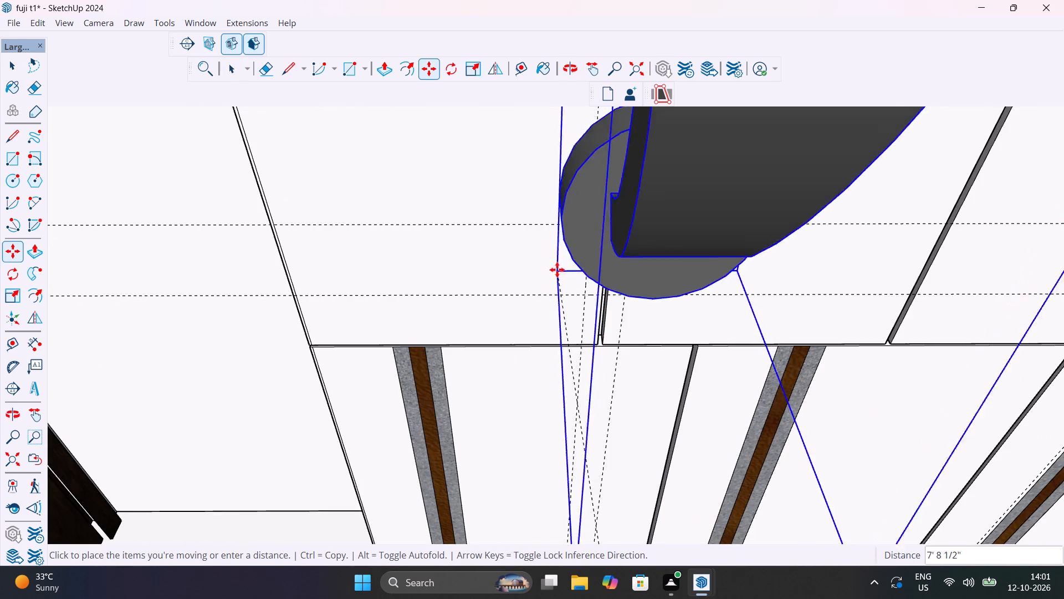
{"action": "scroll", "coordinate": [530, 346], "scroll_direction": "down", "scroll_amount": 12}
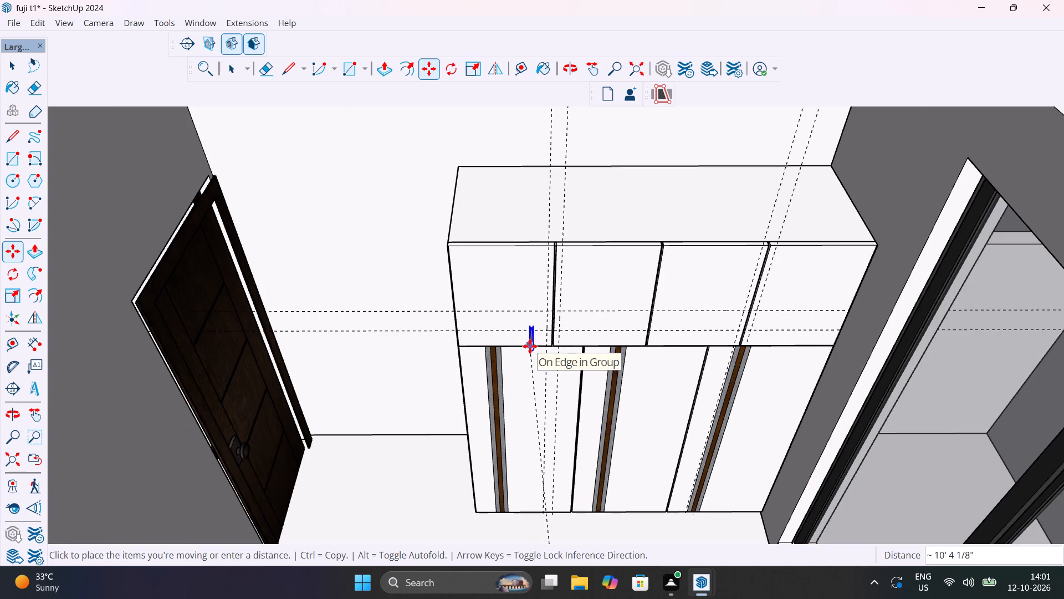
{"action": "scroll", "coordinate": [536, 332], "scroll_direction": "up", "scroll_amount": 6}
{"action": "left_click", "coordinate": [536, 332]}
Move the handle by its lower rear corner onto the first upper wardrobe door, near the lower horizontal guide.
{"action": "middle_click_drag", "start_coordinate": [551, 332], "coordinate": [507, 321]}
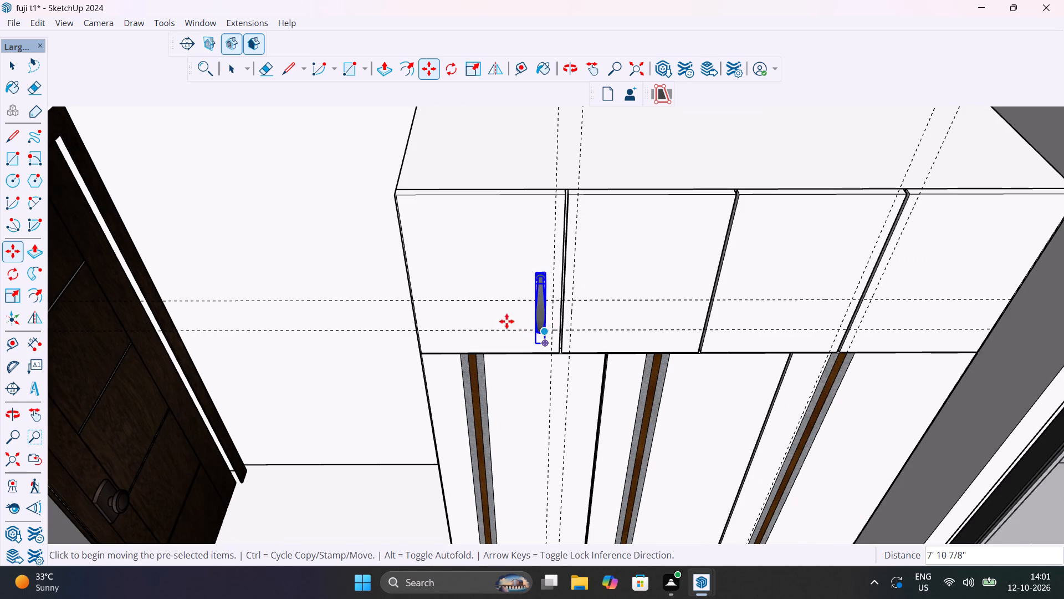
{"action": "middle_click_drag", "start_coordinate": [507, 321], "coordinate": [464, 313]}
{"action": "scroll", "coordinate": [464, 313], "scroll_direction": "up", "scroll_amount": 7}
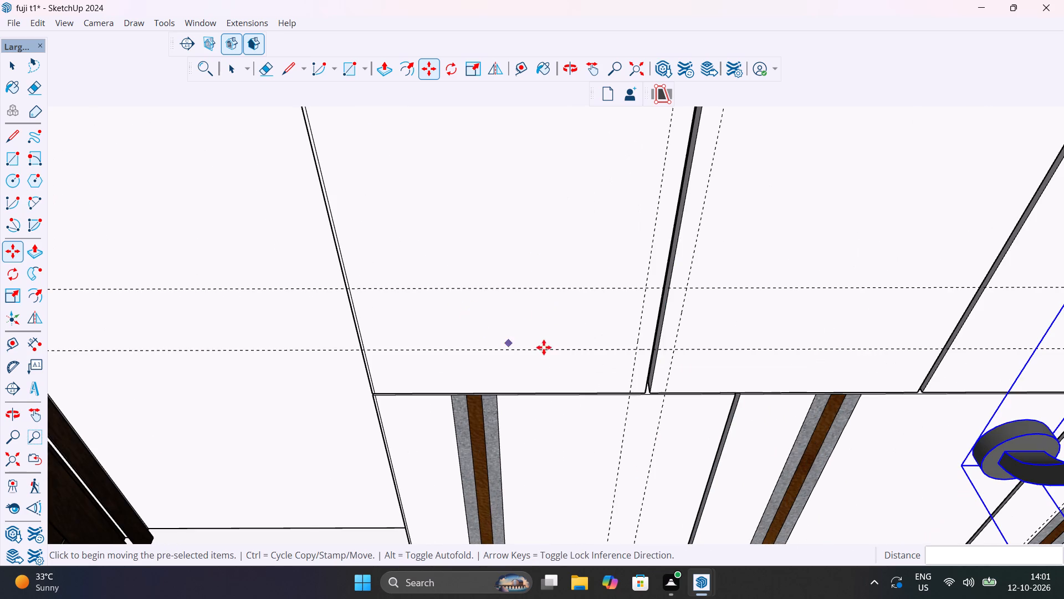
{"action": "scroll", "coordinate": [514, 323], "scroll_direction": "down", "scroll_amount": 8}
{"action": "middle_click_drag", "start_coordinate": [539, 342], "coordinate": [406, 302]}
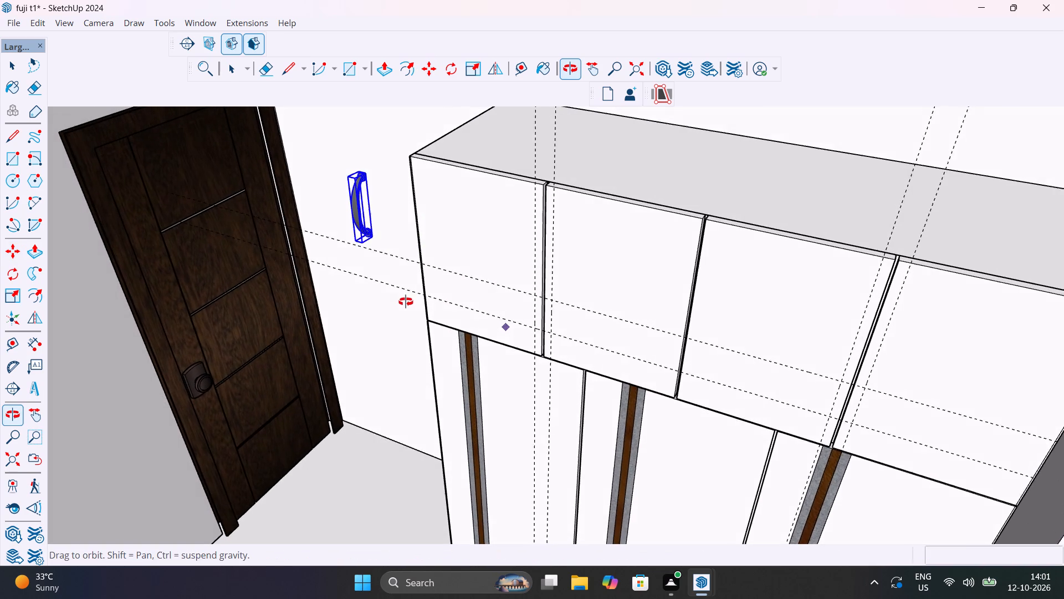
{"action": "middle_click_drag", "start_coordinate": [406, 302], "coordinate": [408, 303]}
{"action": "key", "text": "space"}
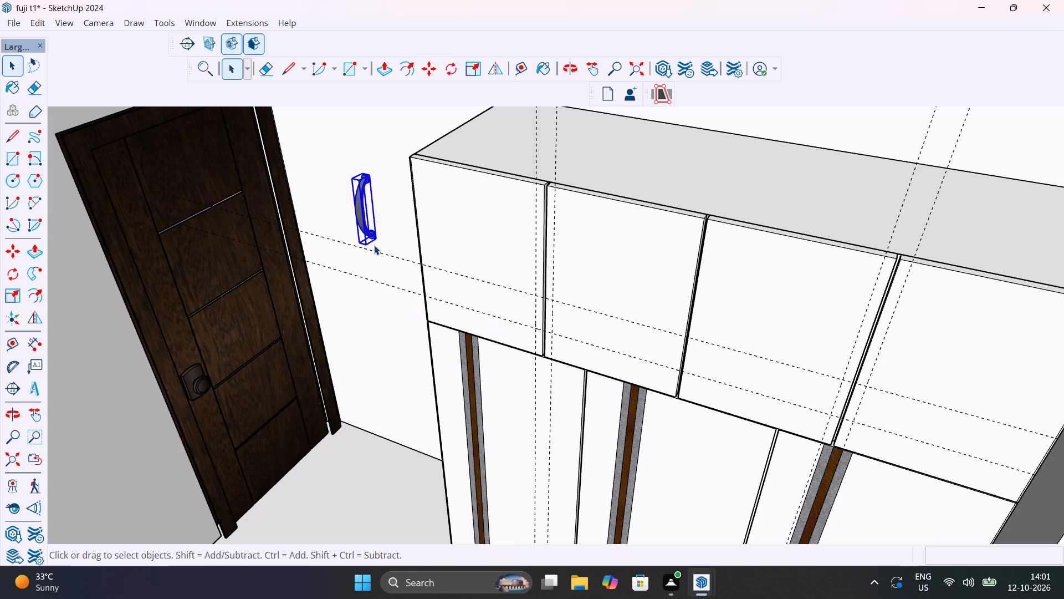
{"action": "key", "text": "m"}
{"action": "left_click", "coordinate": [375, 241]}
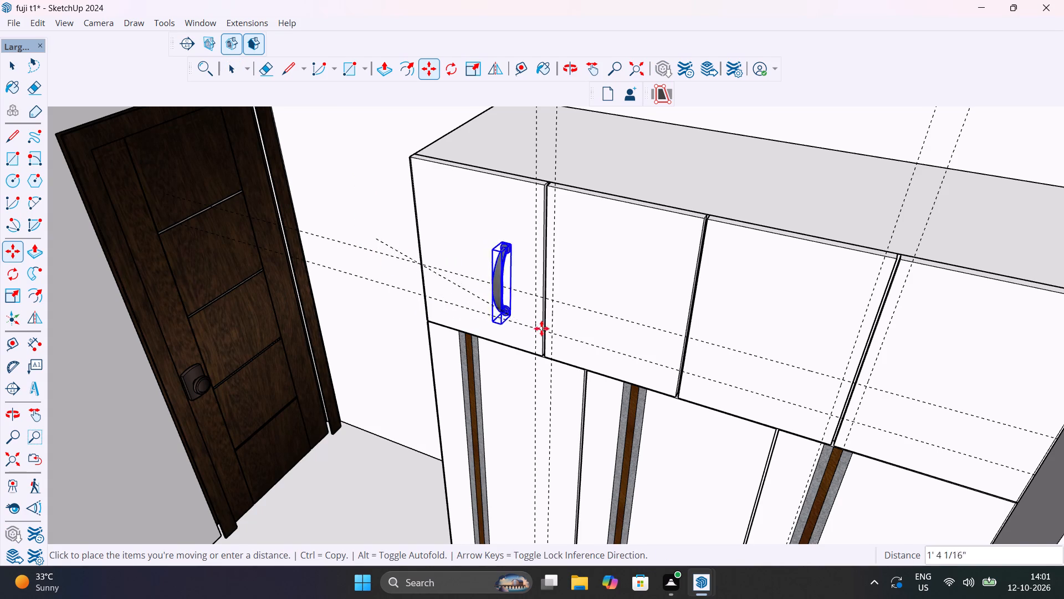
{"action": "scroll", "coordinate": [541, 328], "scroll_direction": "up", "scroll_amount": 12}
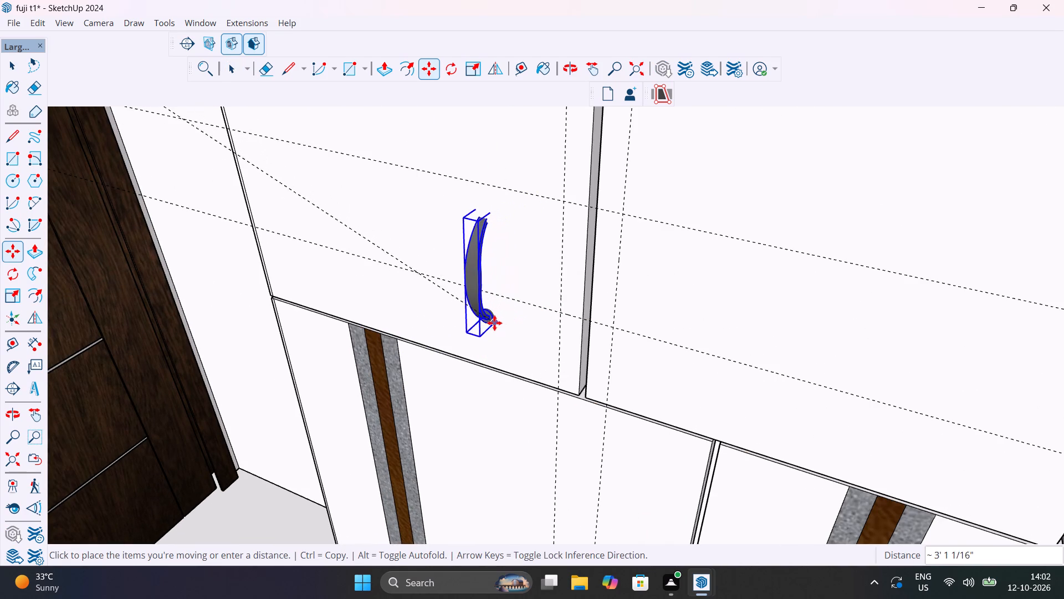
{"action": "left_click", "coordinate": [510, 311]}
Align the handle with the guide crossing by the first upper door's inner edge, adjusting 5/8" along green and 3/16" along red.
{"action": "middle_click_drag", "start_coordinate": [559, 311], "coordinate": [407, 294]}
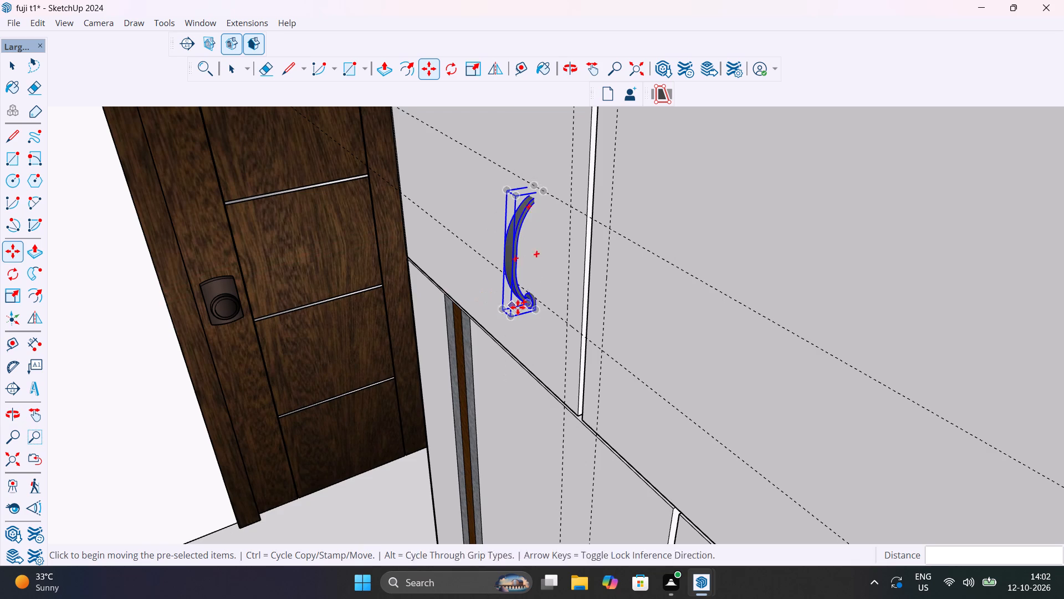
{"action": "left_click", "coordinate": [534, 311]}
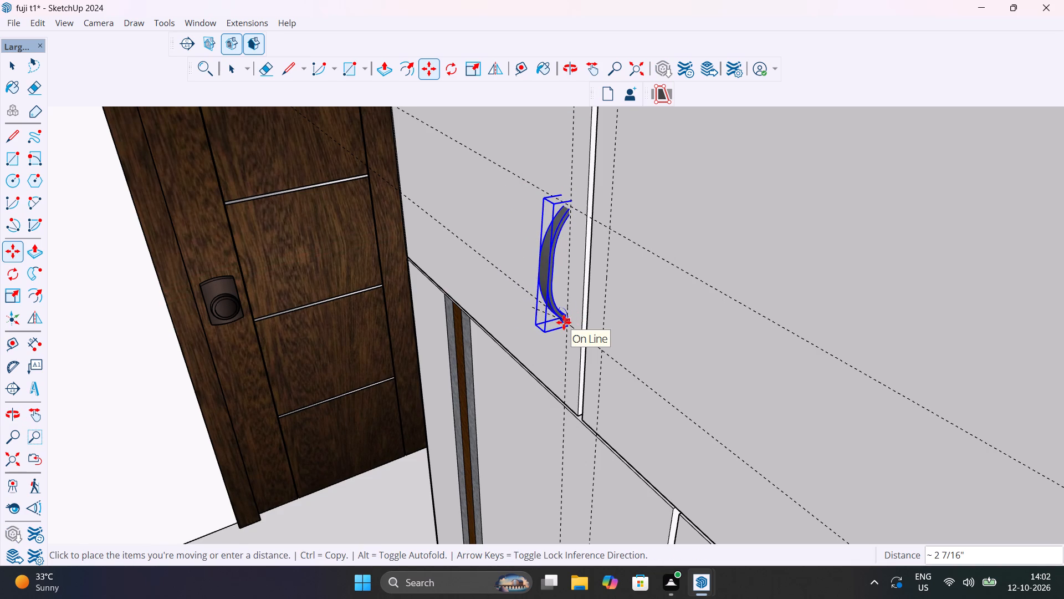
{"action": "left_click", "coordinate": [564, 322]}
{"action": "key", "text": "m"}
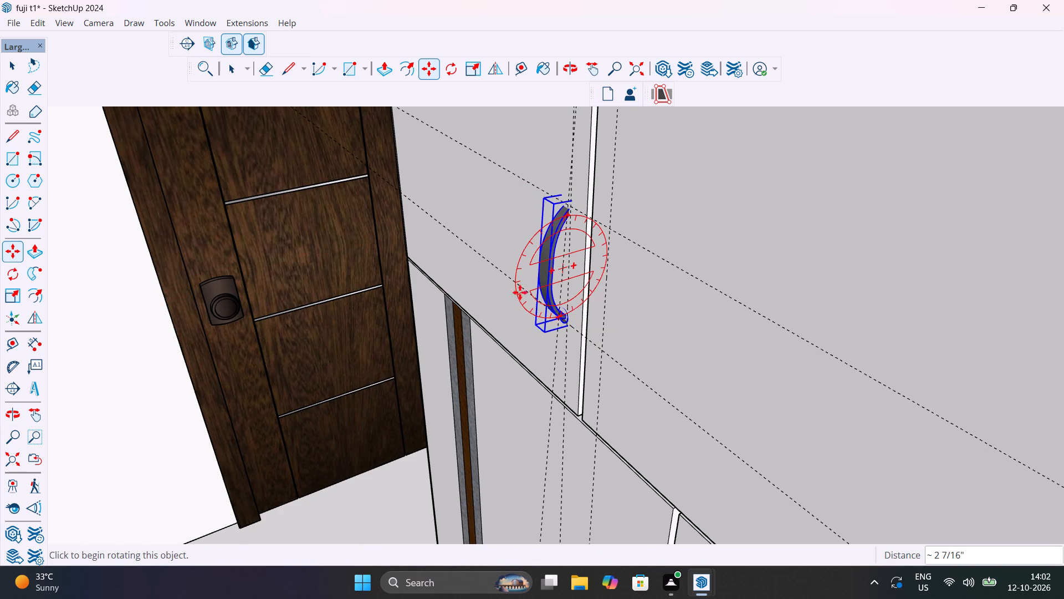
{"action": "left_click", "coordinate": [541, 266]}
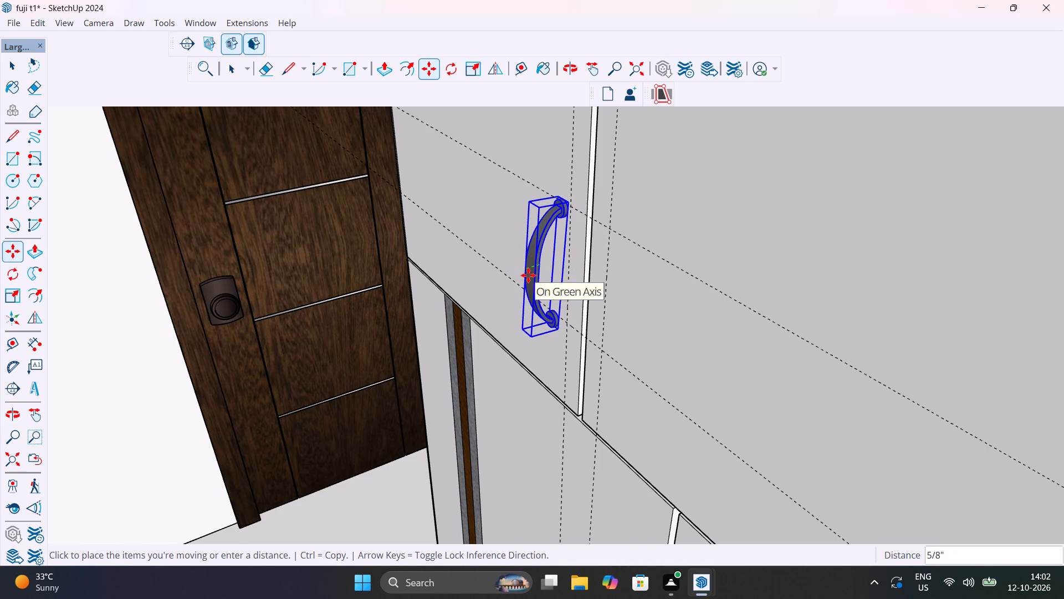
{"action": "left_click", "coordinate": [530, 275]}
{"action": "middle_click_drag", "start_coordinate": [570, 352], "coordinate": [668, 299]}
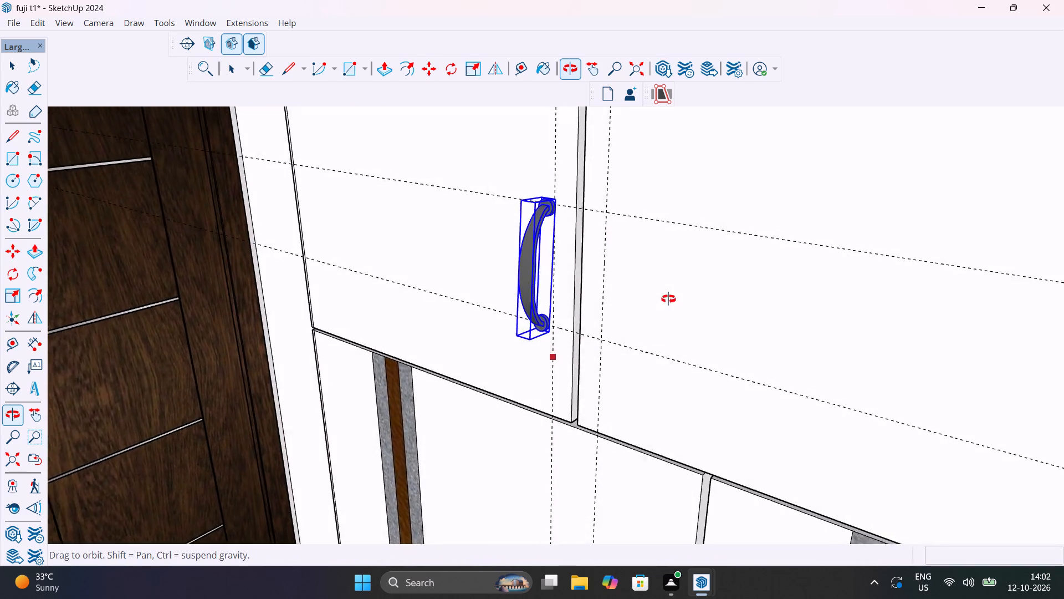
{"action": "middle_click_drag", "start_coordinate": [668, 299], "coordinate": [688, 246]}
{"action": "scroll", "coordinate": [546, 343], "scroll_direction": "up", "scroll_amount": 5}
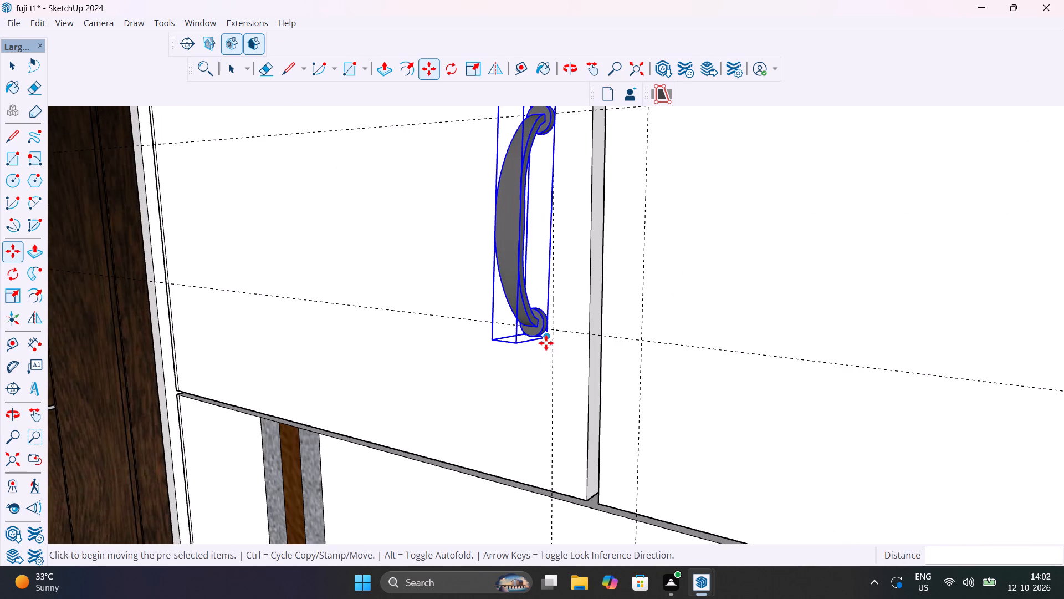
{"action": "left_click", "coordinate": [549, 334]}
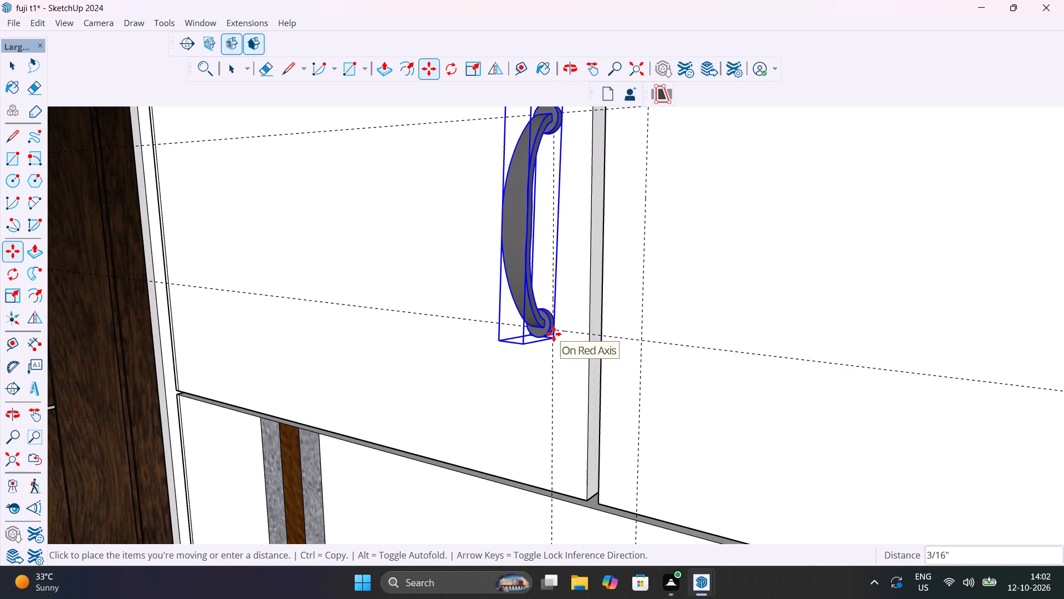
{"action": "left_click", "coordinate": [554, 334]}
Copy the handle 2 1/2" across the door gap onto the guide of the second upper door.
{"action": "scroll", "coordinate": [553, 339], "scroll_direction": "down", "scroll_amount": 7}
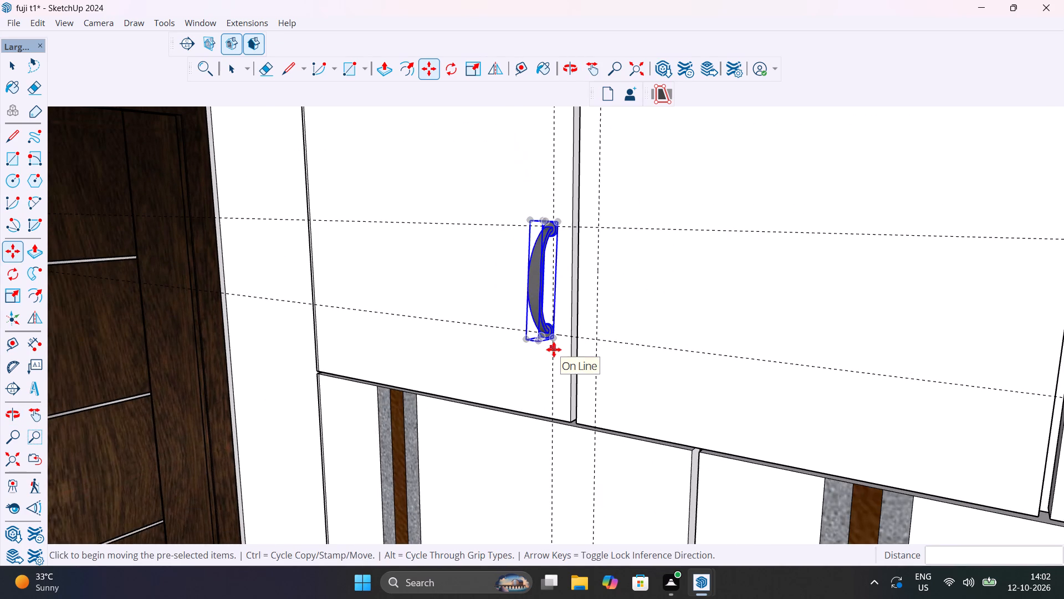
{"action": "left_click", "coordinate": [550, 339]}
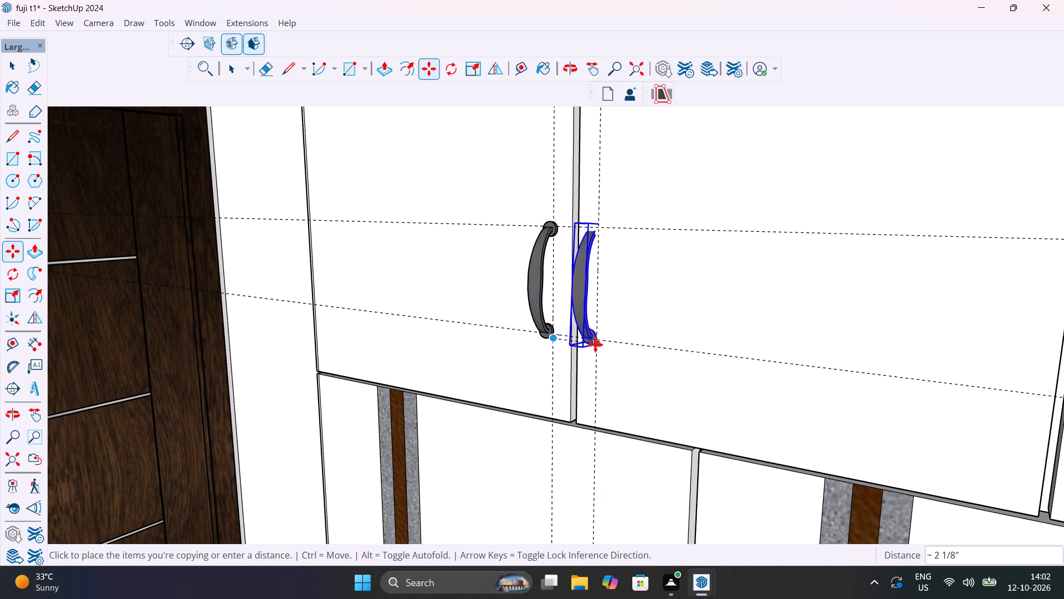
{"action": "left_click", "coordinate": [601, 346]}
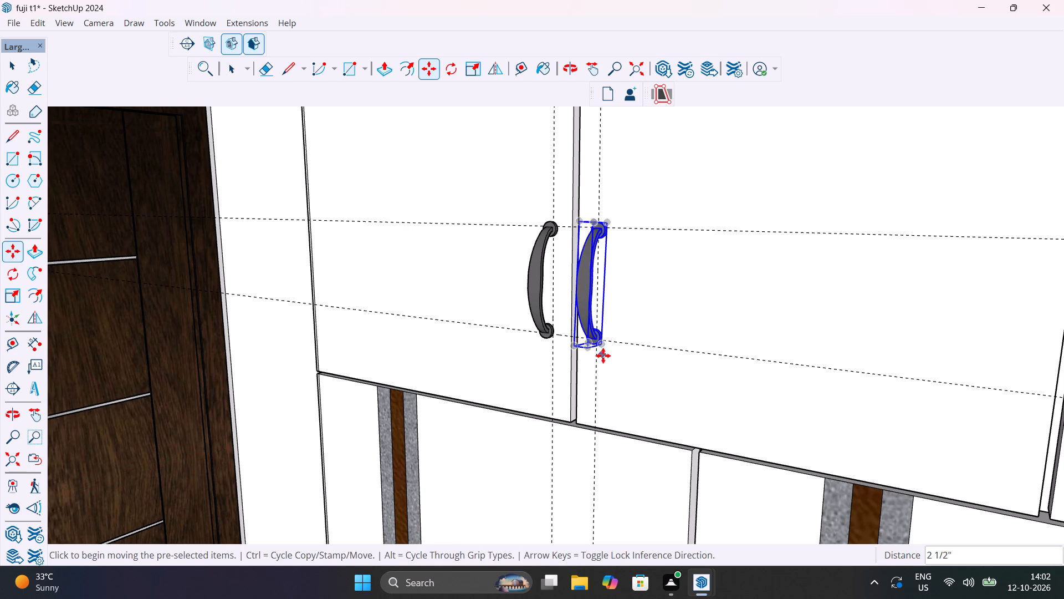
Copy the second door's handle about 2' 9 1/2" to the vertical guide near the third upper door's far edge.
{"action": "scroll", "coordinate": [603, 356], "scroll_direction": "down", "scroll_amount": 7}
{"action": "middle_click_drag", "start_coordinate": [602, 379], "coordinate": [749, 400]}
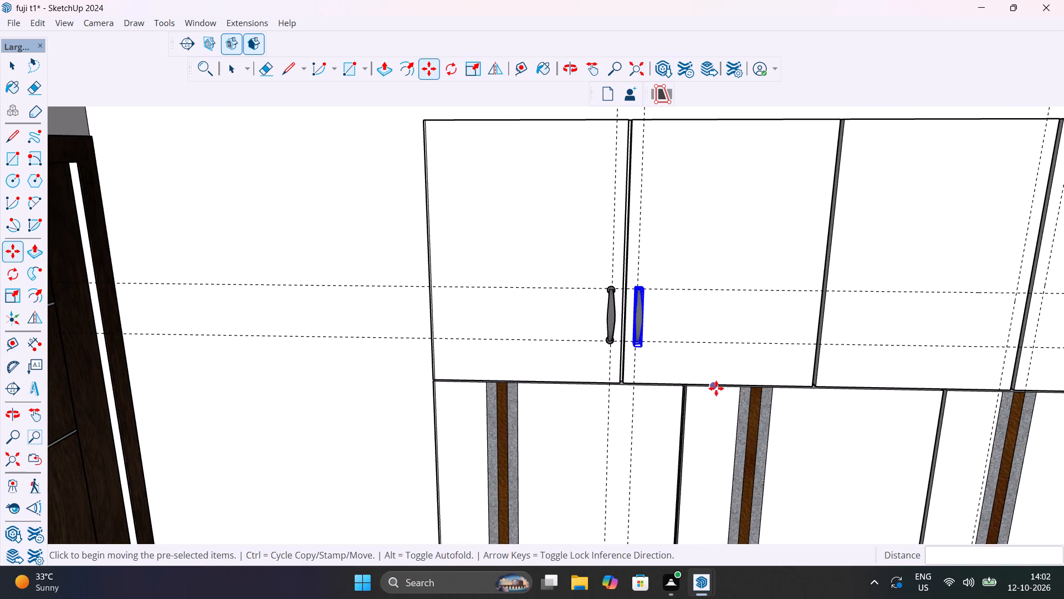
{"action": "left_click", "coordinate": [640, 338]}
{"action": "key", "text": "Escape"}
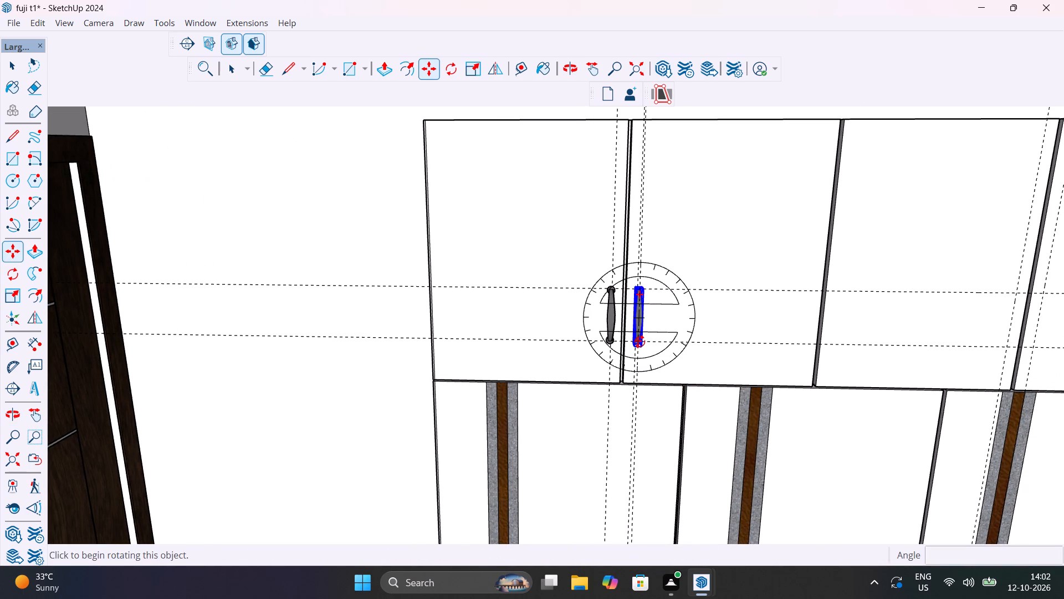
{"action": "left_click", "coordinate": [638, 351]}
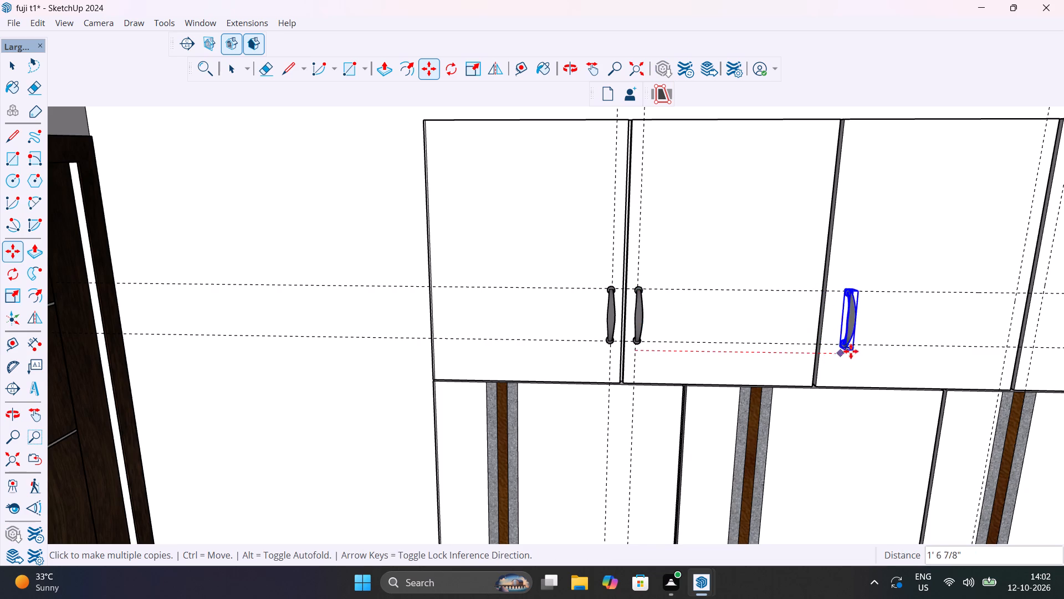
{"action": "middle_click_drag", "start_coordinate": [850, 352], "coordinate": [463, 426], "text": "shift"}
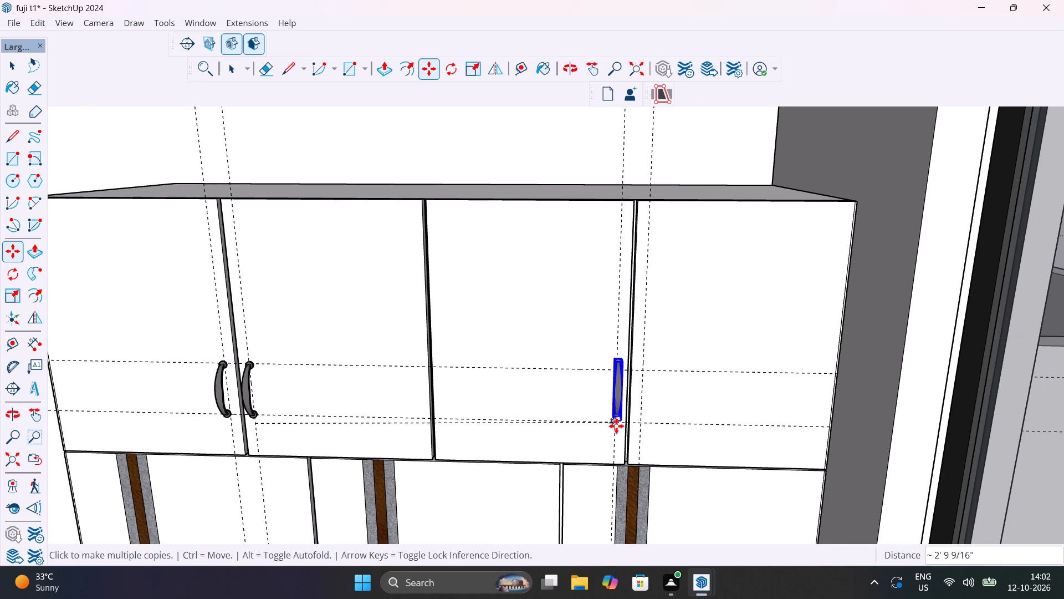
{"action": "scroll", "coordinate": [616, 426], "scroll_direction": "up", "scroll_amount": 11}
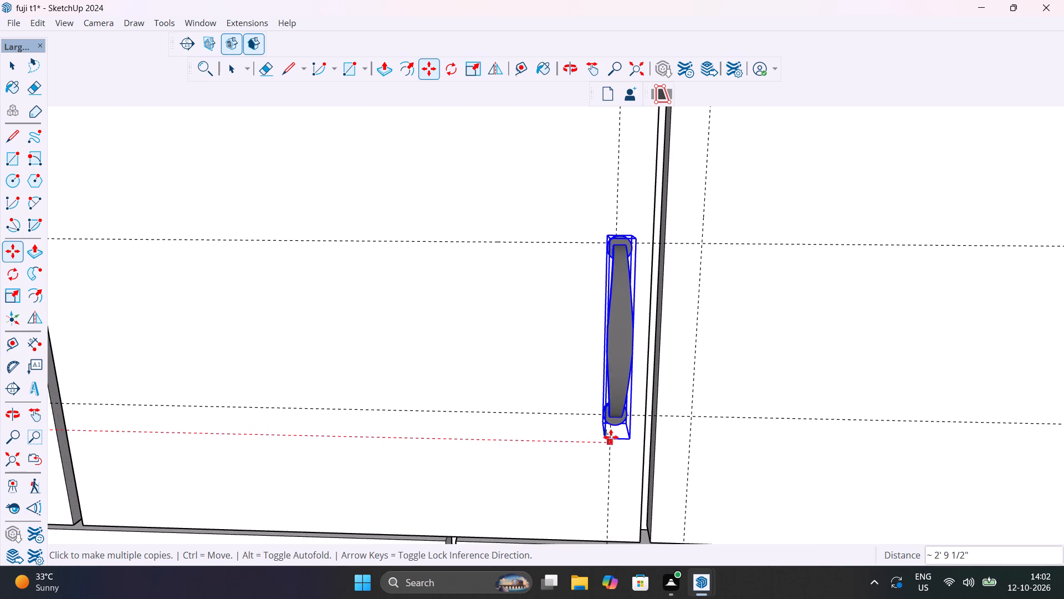
{"action": "left_click", "coordinate": [611, 437]}
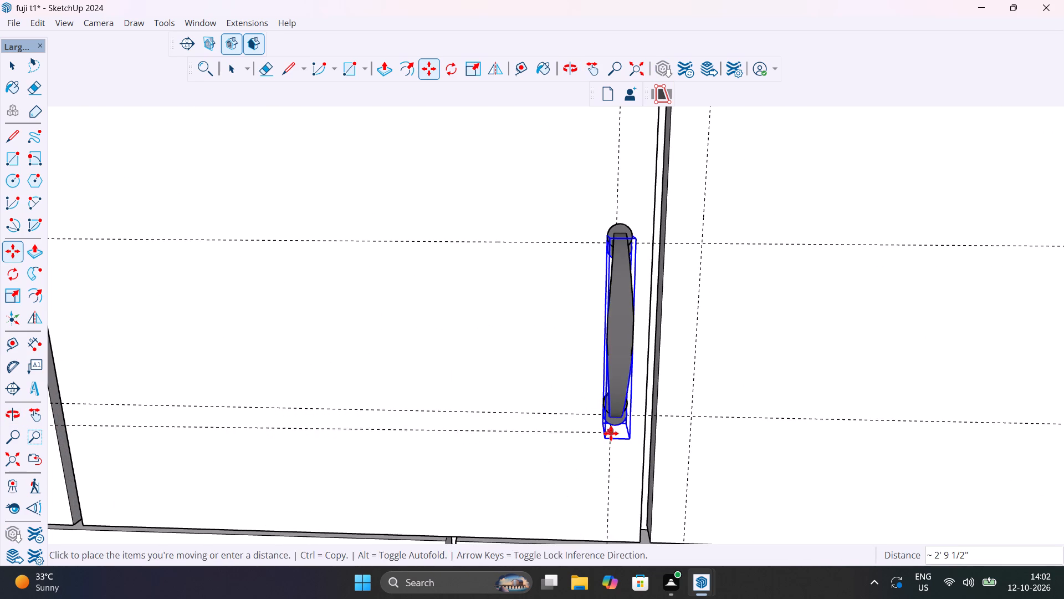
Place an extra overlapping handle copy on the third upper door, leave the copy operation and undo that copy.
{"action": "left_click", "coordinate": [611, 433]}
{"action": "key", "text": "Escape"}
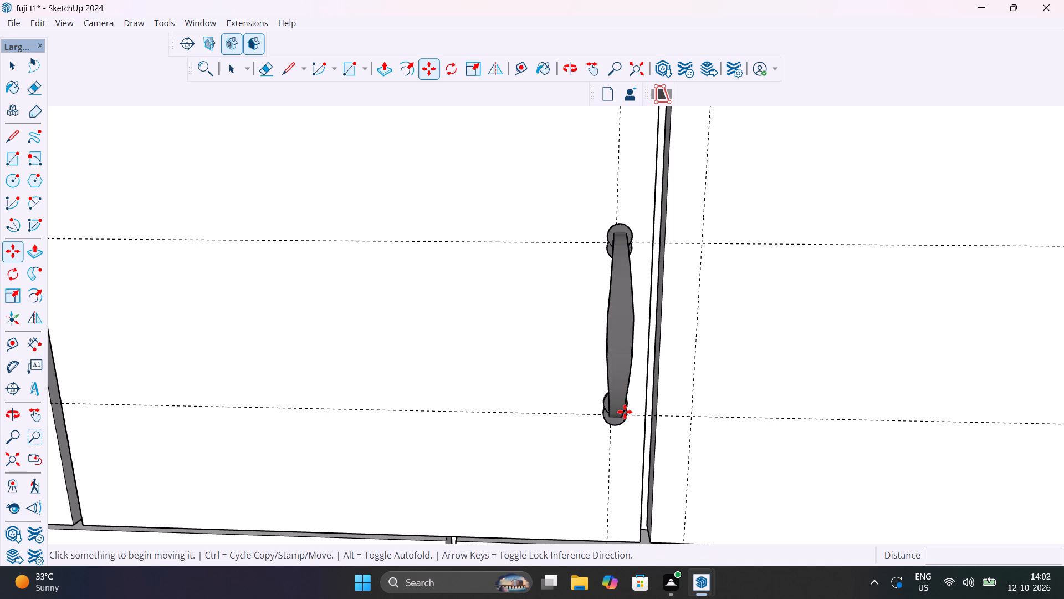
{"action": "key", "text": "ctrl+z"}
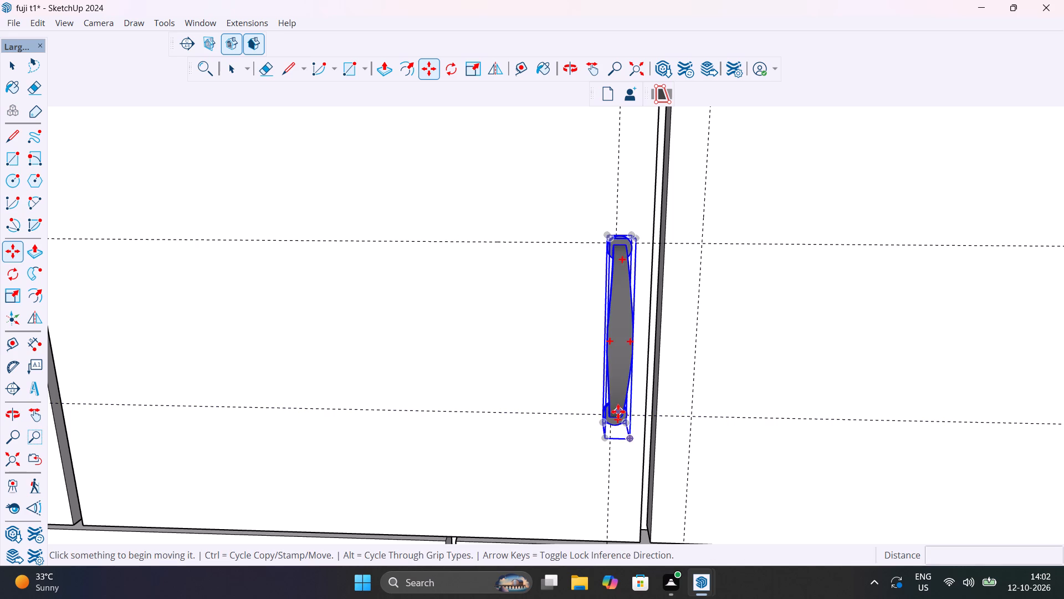
Copy the third upper door's handle 2 1/4" across the door gap onto the vertical guide of the fourth upper door.
{"action": "left_click", "coordinate": [617, 412]}
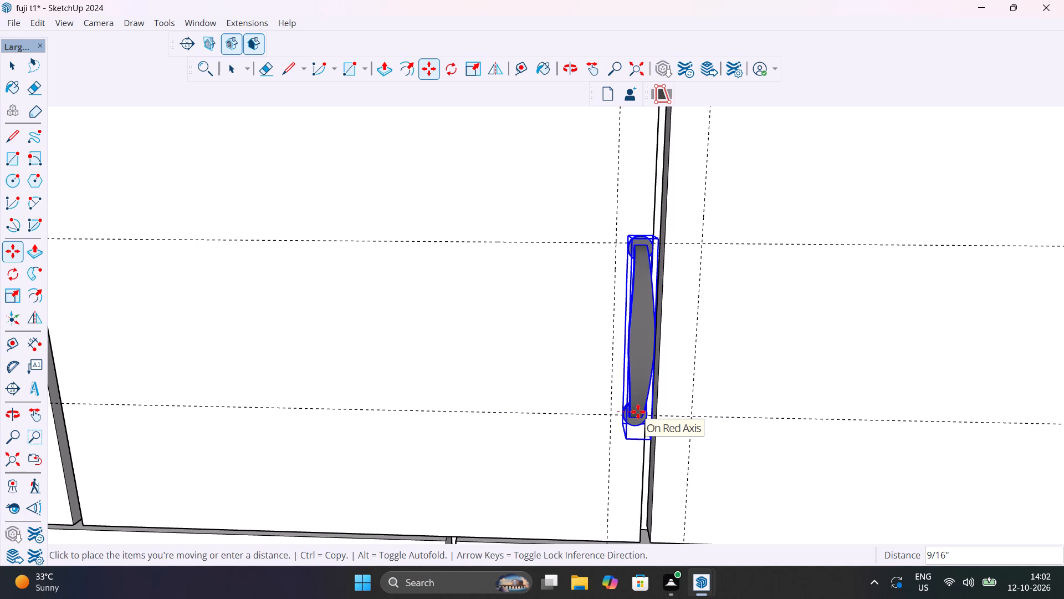
{"action": "key", "text": "ctrl+z"}
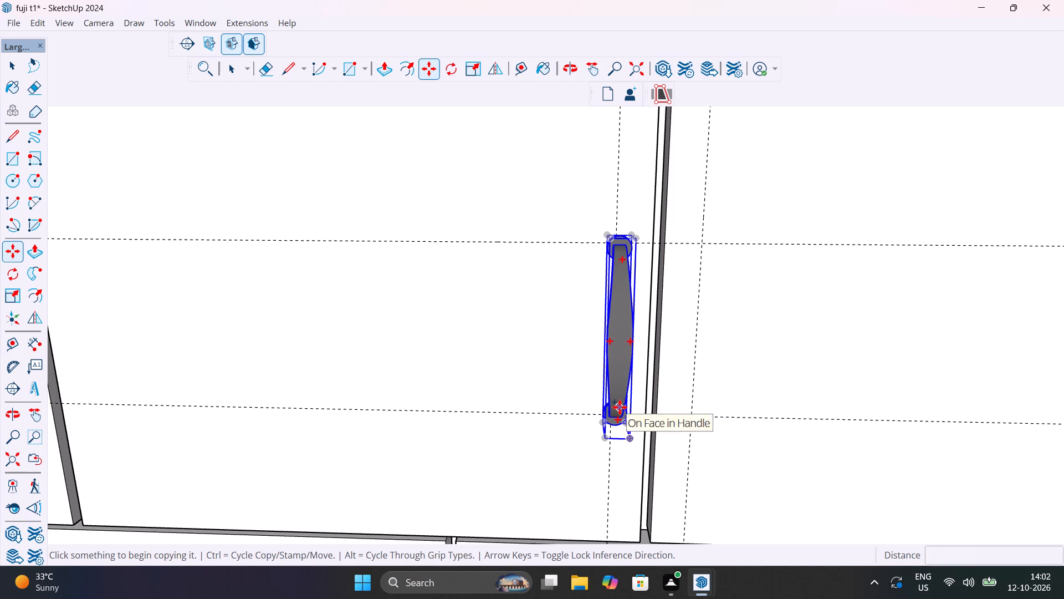
{"action": "left_click", "coordinate": [620, 407]}
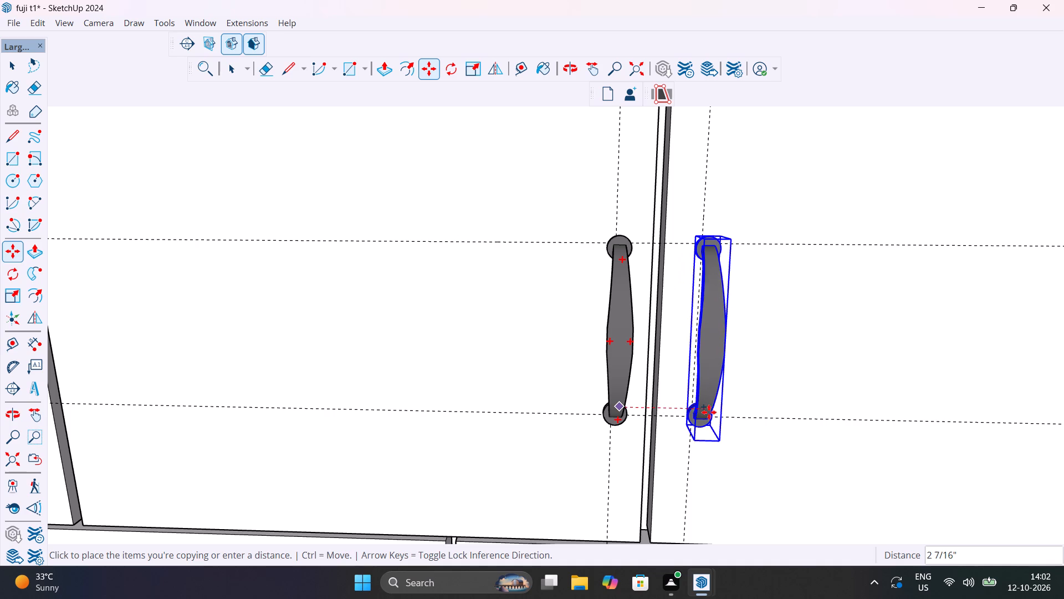
{"action": "left_click", "coordinate": [703, 411]}
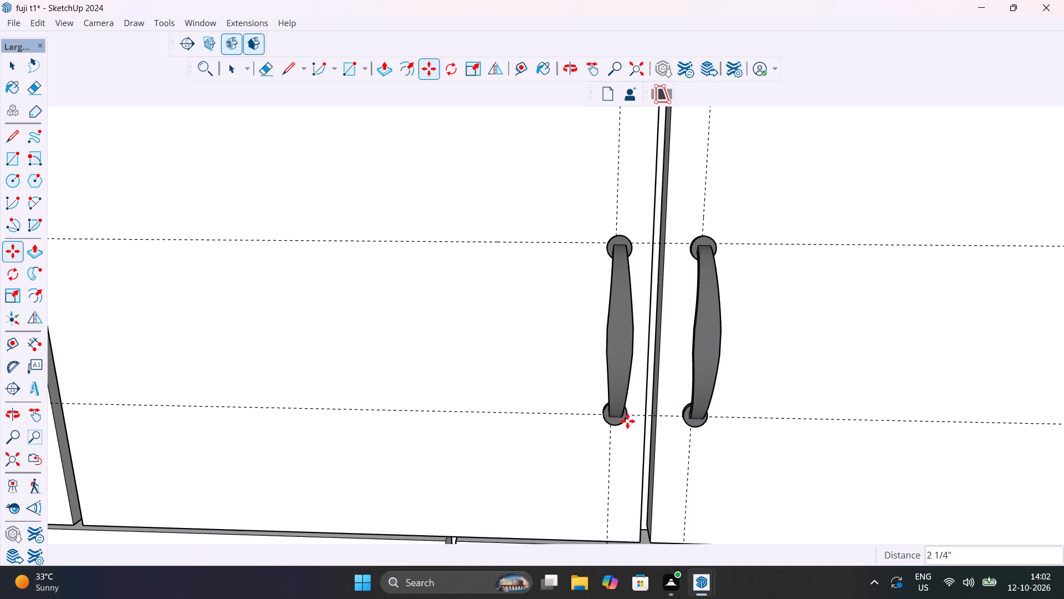
{"action": "key", "text": "space"}
Examine the two handle pairs on the upper wardrobe doors and their alignment with the guides.
{"action": "scroll", "coordinate": [628, 404], "scroll_direction": "down", "scroll_amount": 7}
{"action": "middle_click_drag", "start_coordinate": [631, 411], "coordinate": [804, 387]}
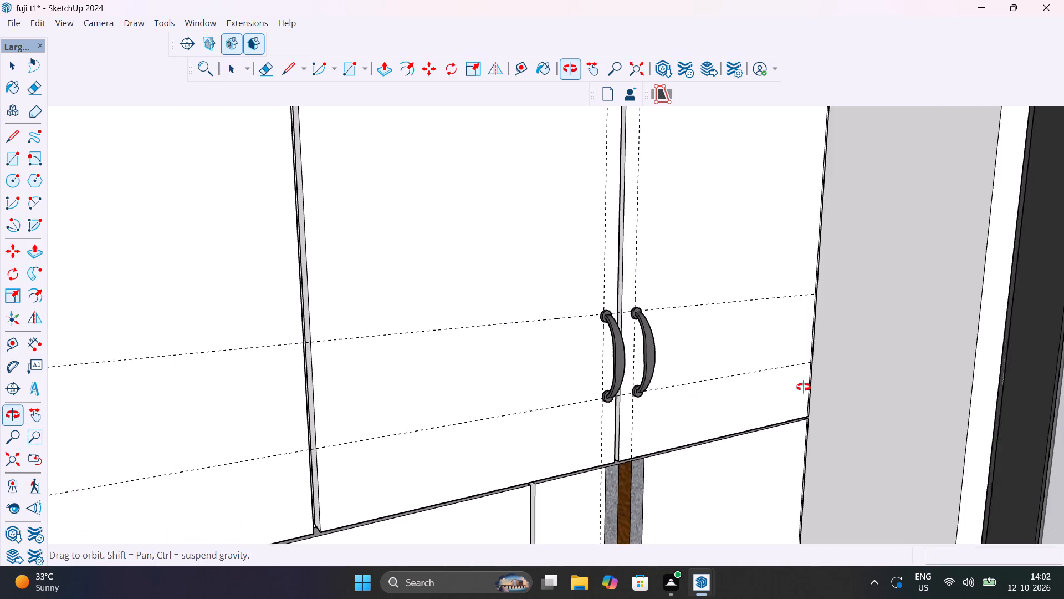
{"action": "middle_click_drag", "start_coordinate": [804, 387], "coordinate": [807, 387]}
{"action": "scroll", "coordinate": [665, 389], "scroll_direction": "down", "scroll_amount": 13}
{"action": "scroll", "coordinate": [502, 414], "scroll_direction": "up", "scroll_amount": 9}
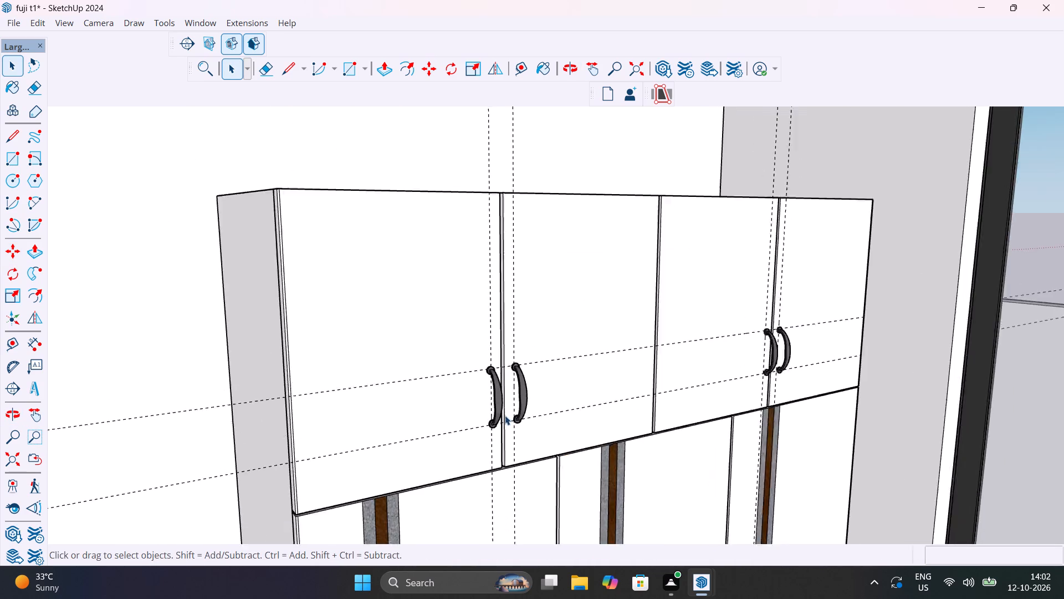
{"action": "scroll", "coordinate": [505, 415], "scroll_direction": "up", "scroll_amount": 2}
{"action": "middle_click_drag", "start_coordinate": [507, 423], "coordinate": [477, 417]}
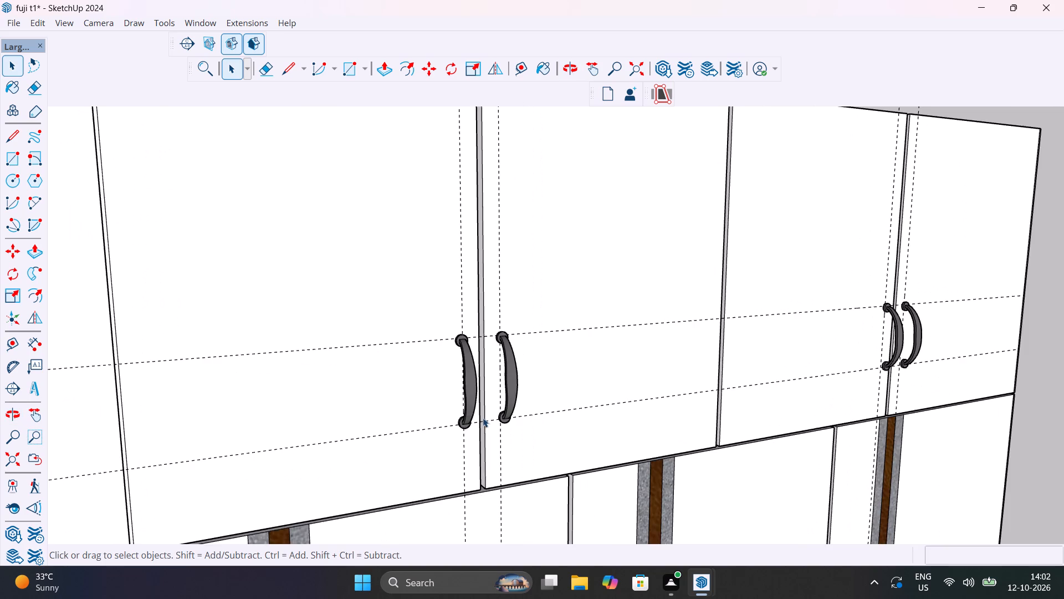
{"action": "scroll", "coordinate": [482, 417], "scroll_direction": "down", "scroll_amount": 15}
Examine the bedroom wardrobe's three lower doors, with their decorative strips and vertical guides, within the room.
{"action": "left_click", "coordinate": [17, 459]}
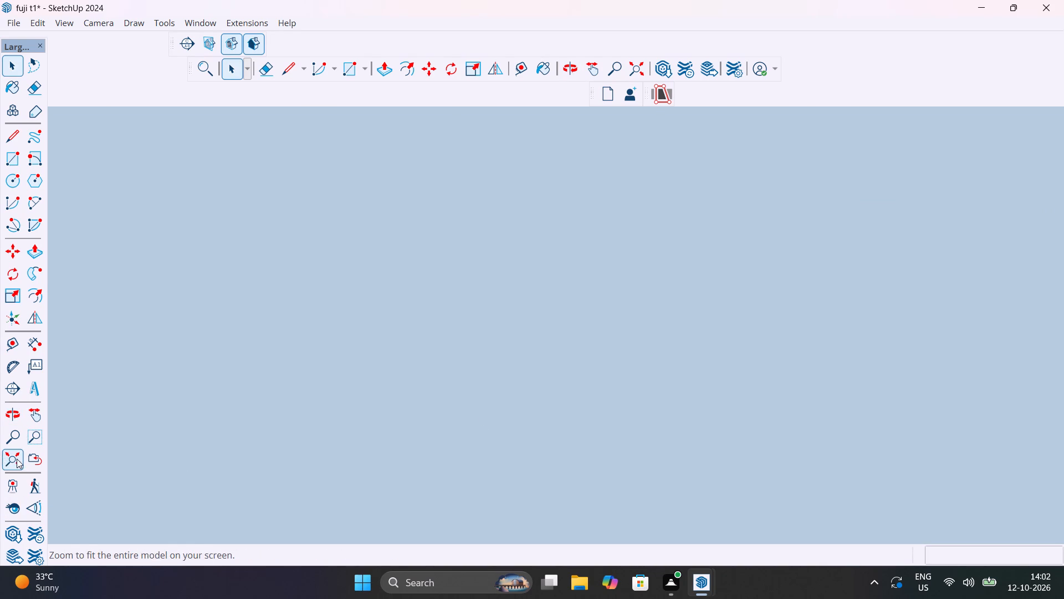
{"action": "middle_click_drag", "start_coordinate": [542, 417], "coordinate": [154, 519]}
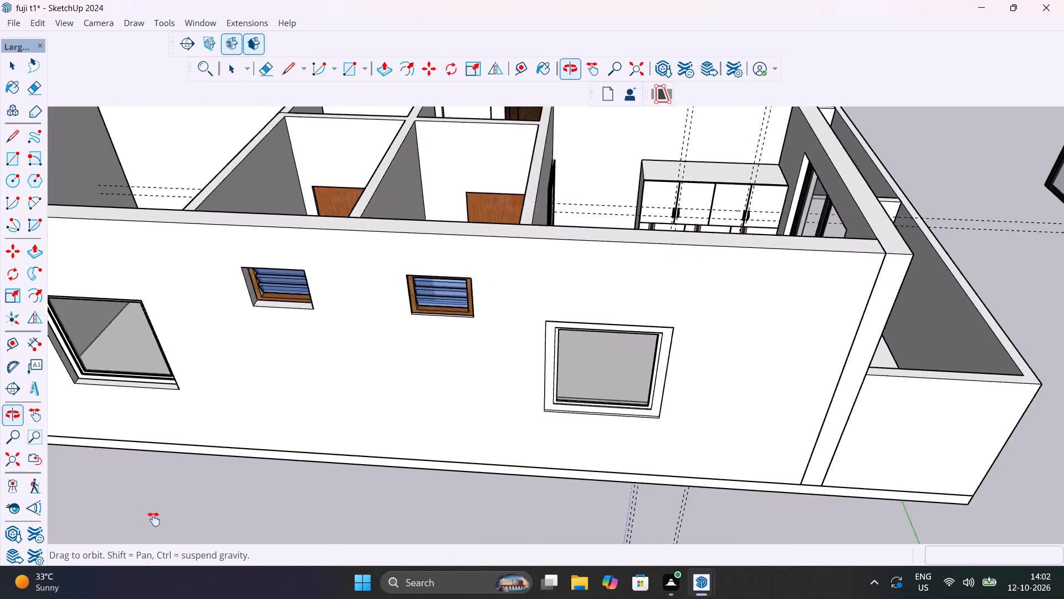
{"action": "middle_click_drag", "start_coordinate": [154, 519], "coordinate": [16, 519]}
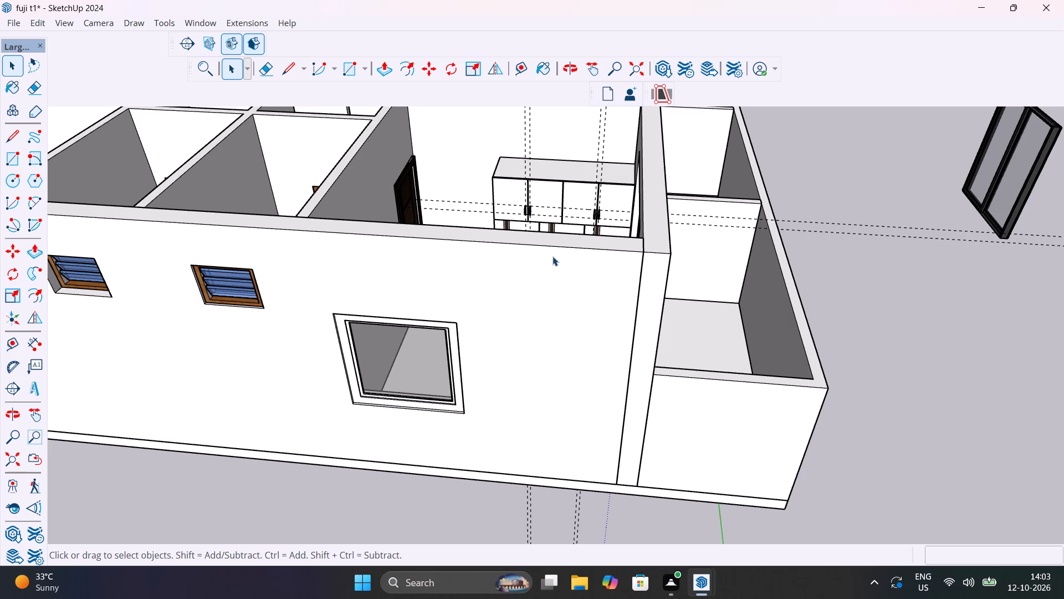
{"action": "scroll", "coordinate": [565, 240], "scroll_direction": "up", "scroll_amount": 4}
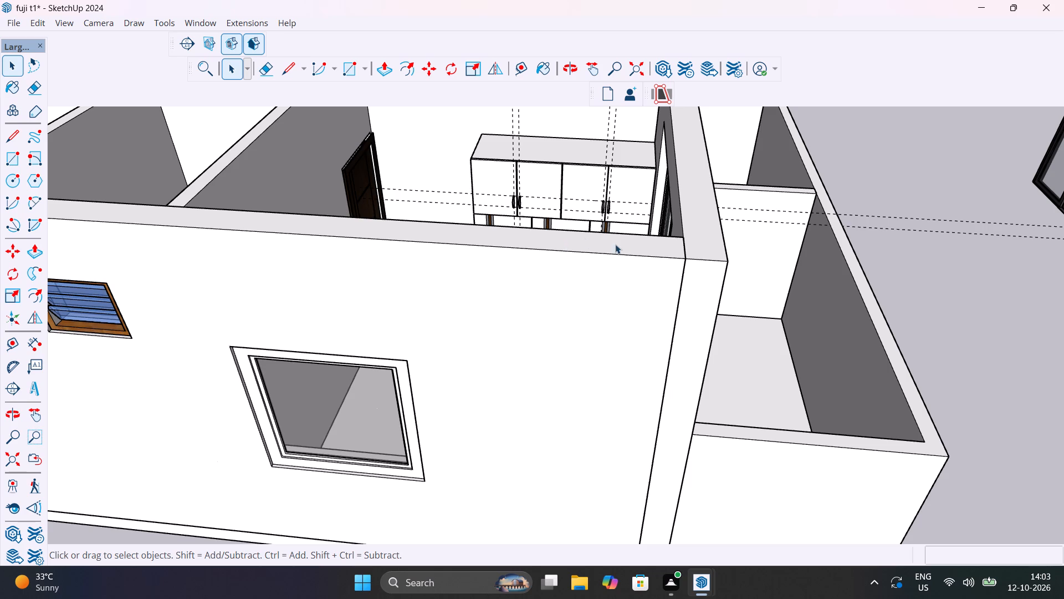
{"action": "scroll", "coordinate": [572, 227], "scroll_direction": "up", "scroll_amount": 9}
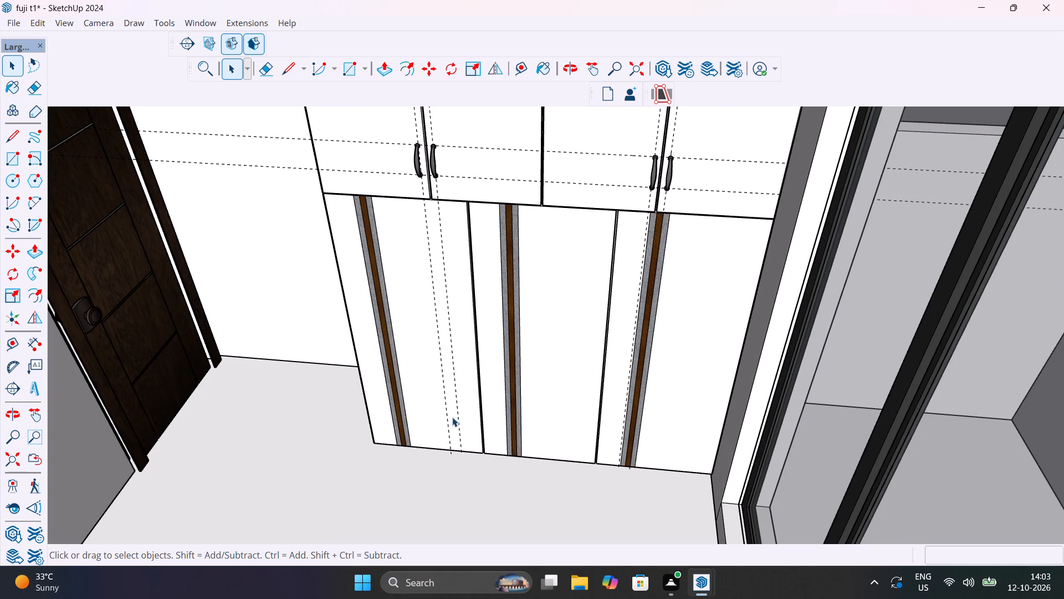
{"action": "middle_click_drag", "start_coordinate": [457, 416], "coordinate": [548, 362]}
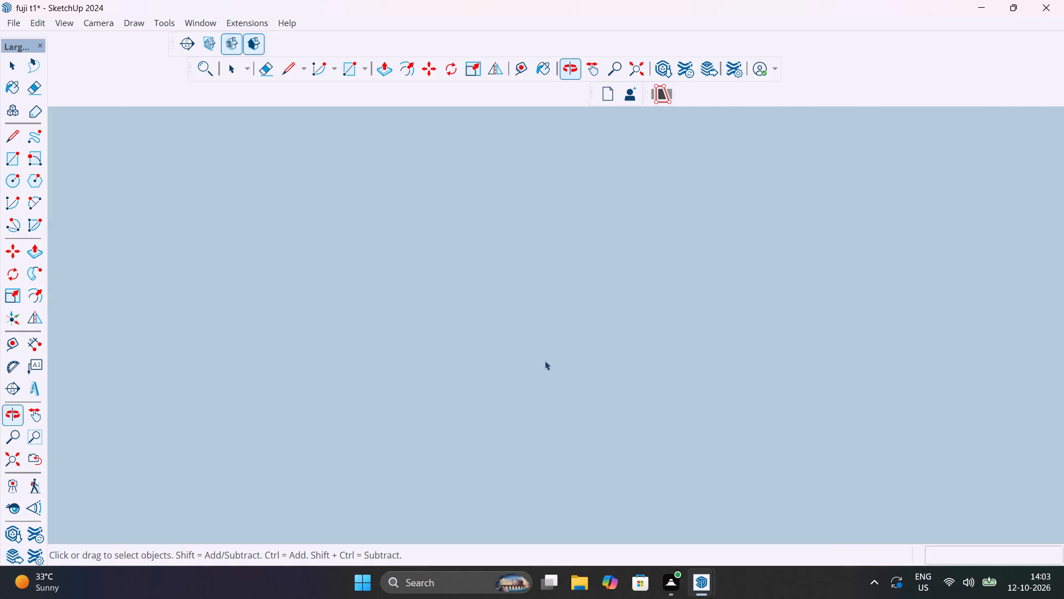
{"action": "middle_click_drag", "start_coordinate": [549, 414], "coordinate": [540, 513]}
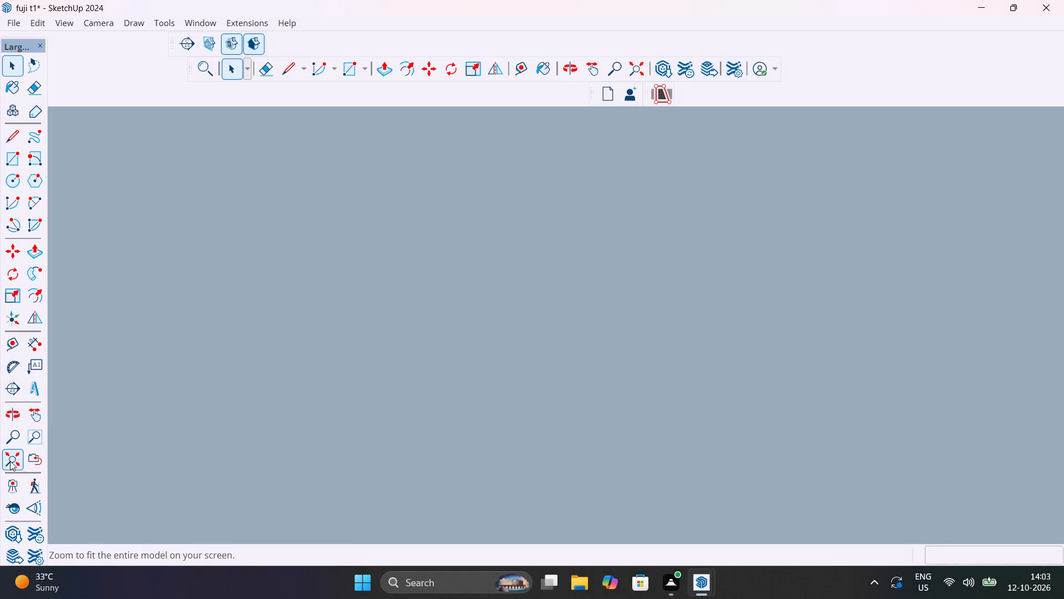
{"action": "left_click", "coordinate": [10, 461]}
{"action": "scroll", "coordinate": [619, 409], "scroll_direction": "up", "scroll_amount": 5}
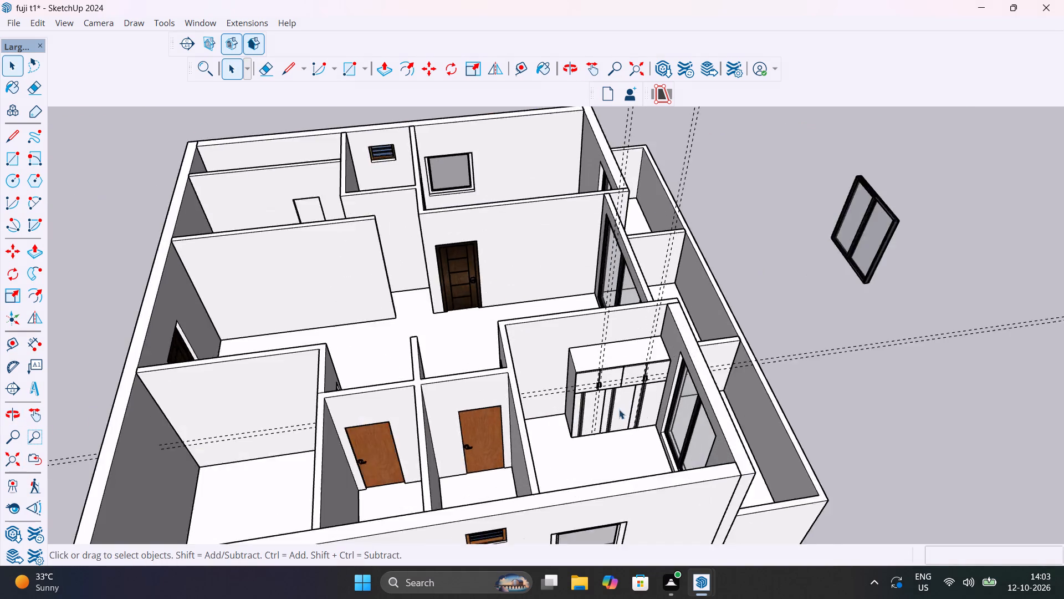
{"action": "scroll", "coordinate": [619, 409], "scroll_direction": "up", "scroll_amount": 13}
{"action": "middle_click_drag", "start_coordinate": [569, 465], "coordinate": [511, 377]}
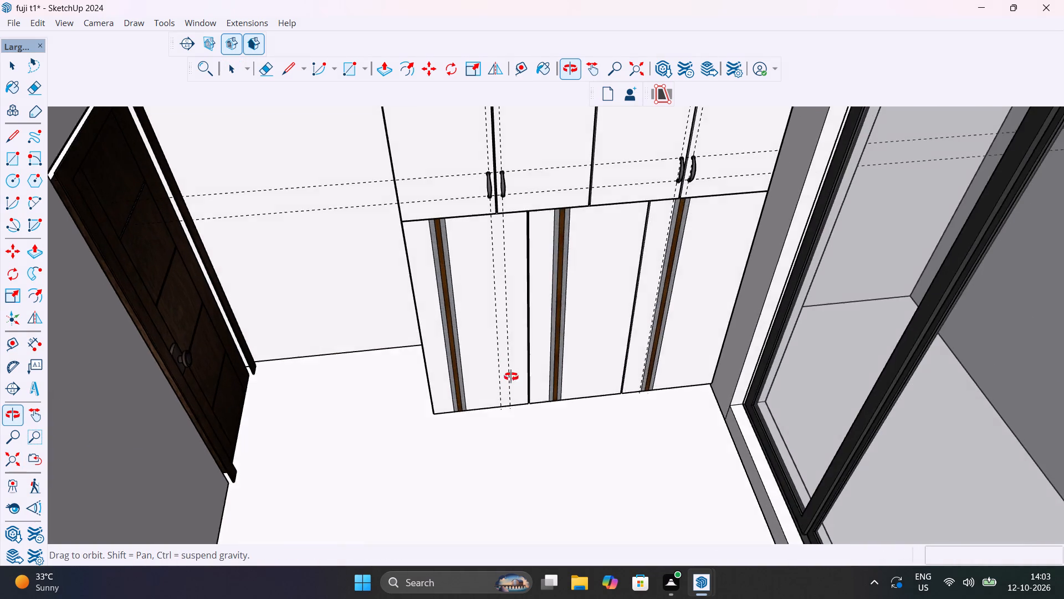
{"action": "middle_click_drag", "start_coordinate": [511, 377], "coordinate": [475, 399]}
{"action": "middle_click_drag", "start_coordinate": [508, 382], "coordinate": [508, 381]}
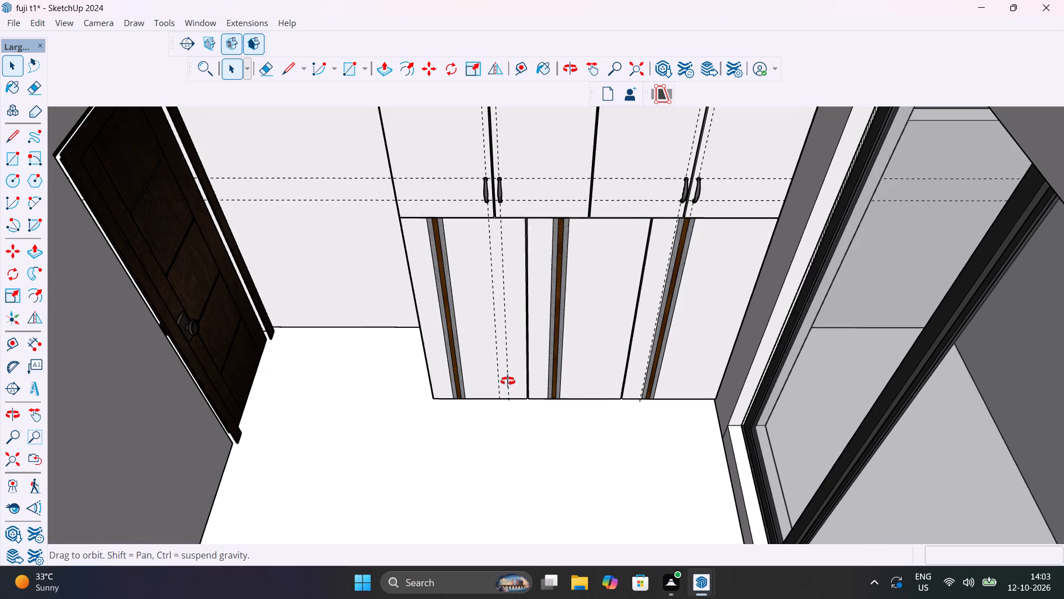
{"action": "middle_click_drag", "start_coordinate": [508, 381], "coordinate": [579, 322]}
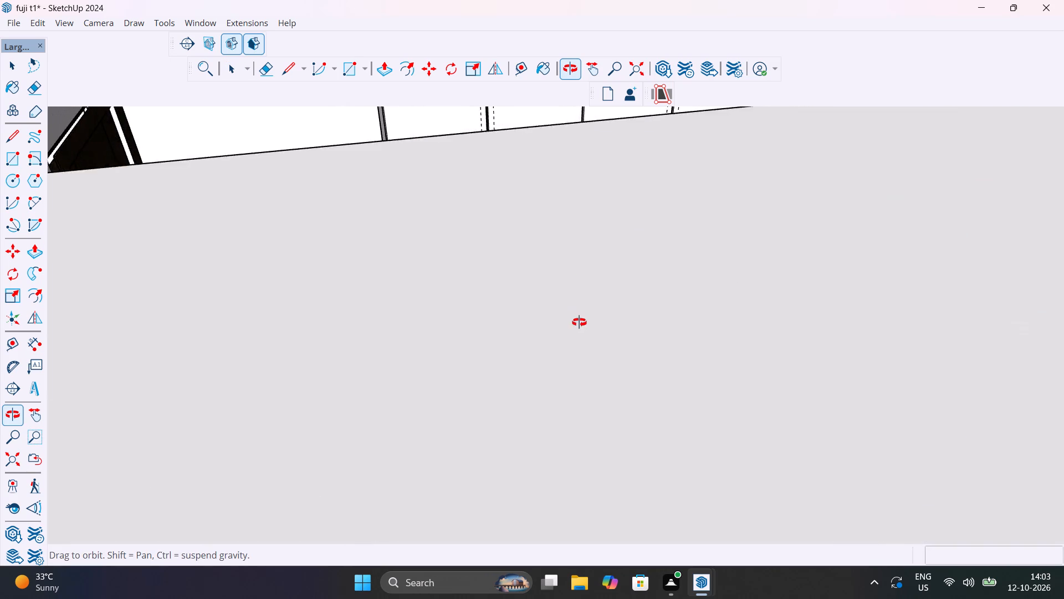
{"action": "middle_click_drag", "start_coordinate": [579, 322], "coordinate": [461, 405]}
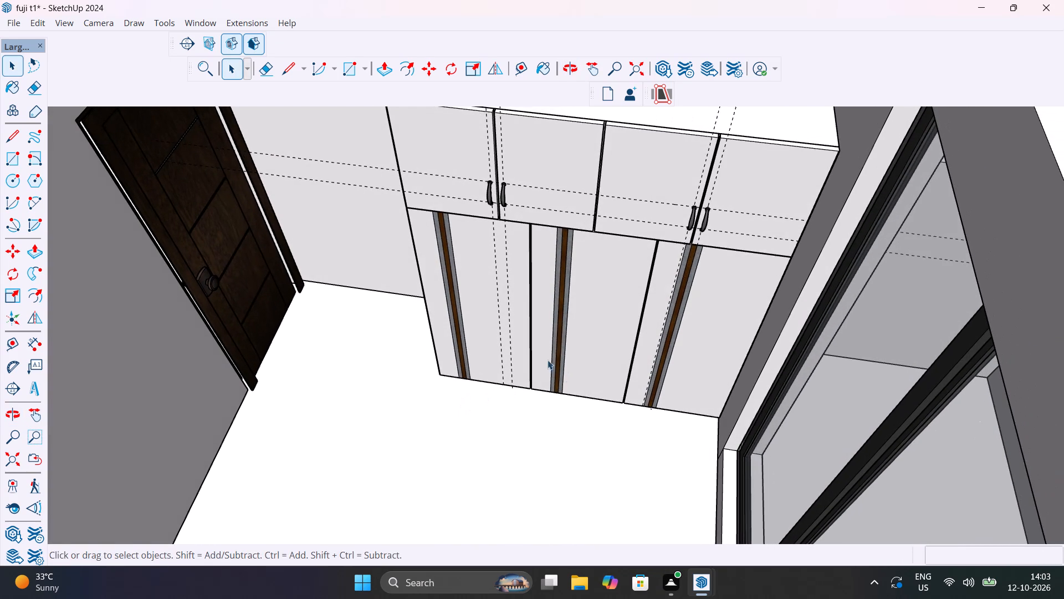
{"action": "scroll", "coordinate": [541, 358], "scroll_direction": "up", "scroll_amount": 5}
{"action": "scroll", "coordinate": [402, 328], "scroll_direction": "up", "scroll_amount": 1}
{"action": "middle_click_drag", "start_coordinate": [405, 329], "coordinate": [423, 332]}
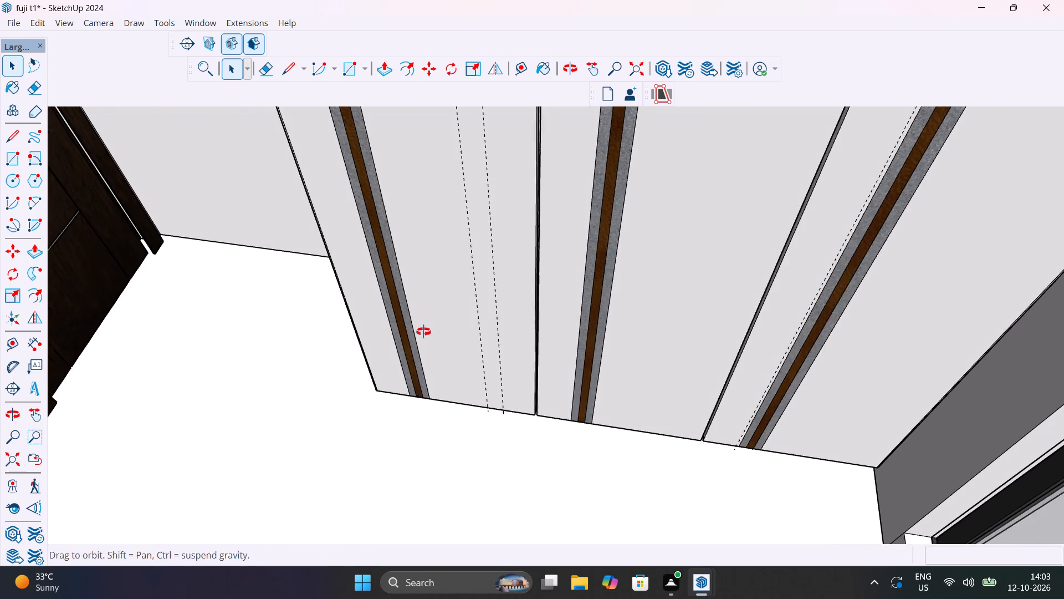
{"action": "middle_click_drag", "start_coordinate": [423, 332], "coordinate": [569, 311]}
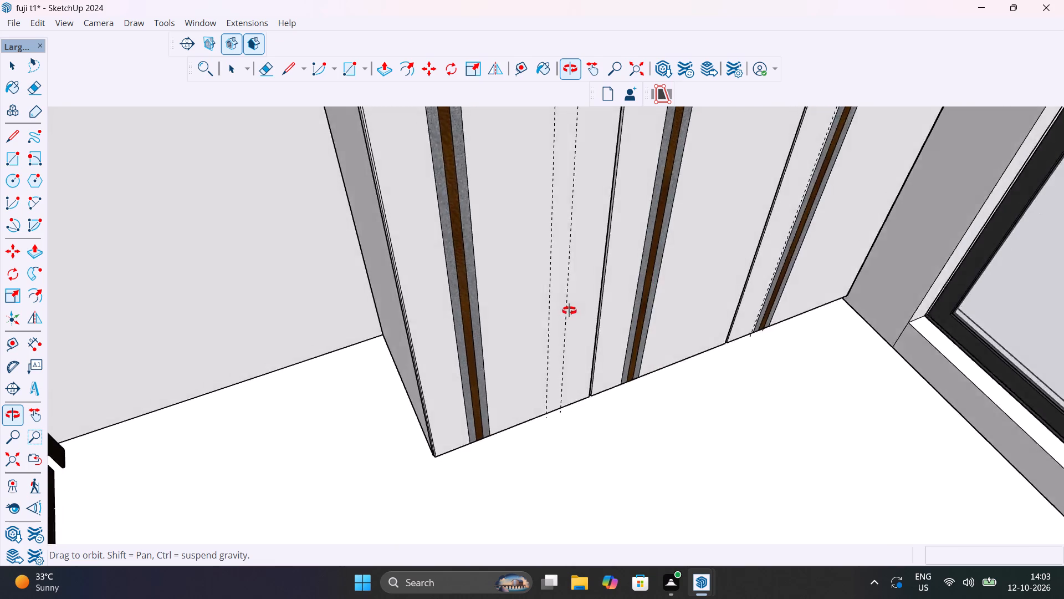
{"action": "middle_click_drag", "start_coordinate": [569, 311], "coordinate": [482, 396]}
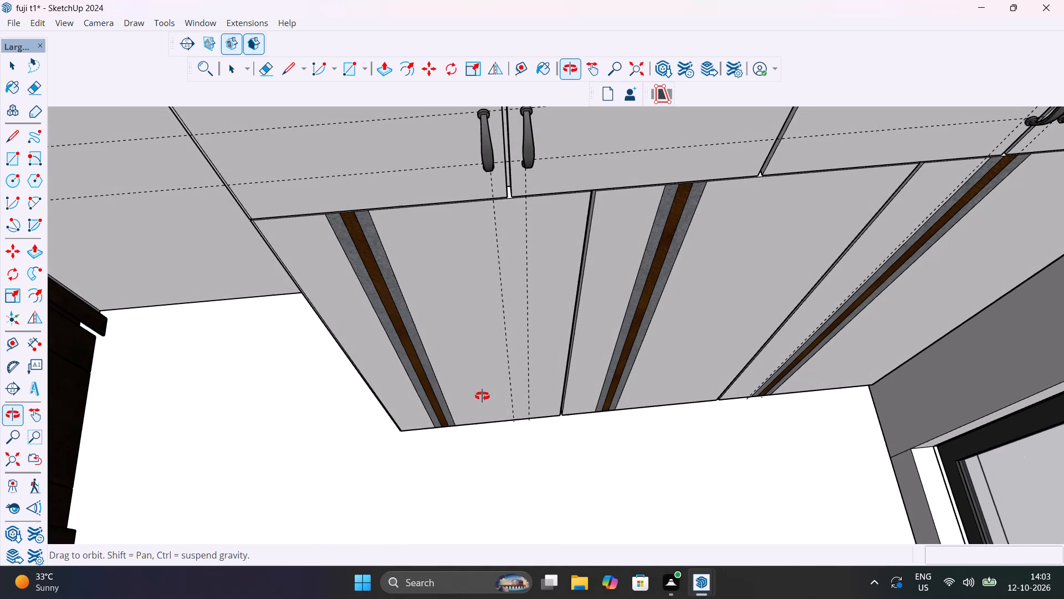
{"action": "middle_click_drag", "start_coordinate": [482, 396], "coordinate": [470, 378]}
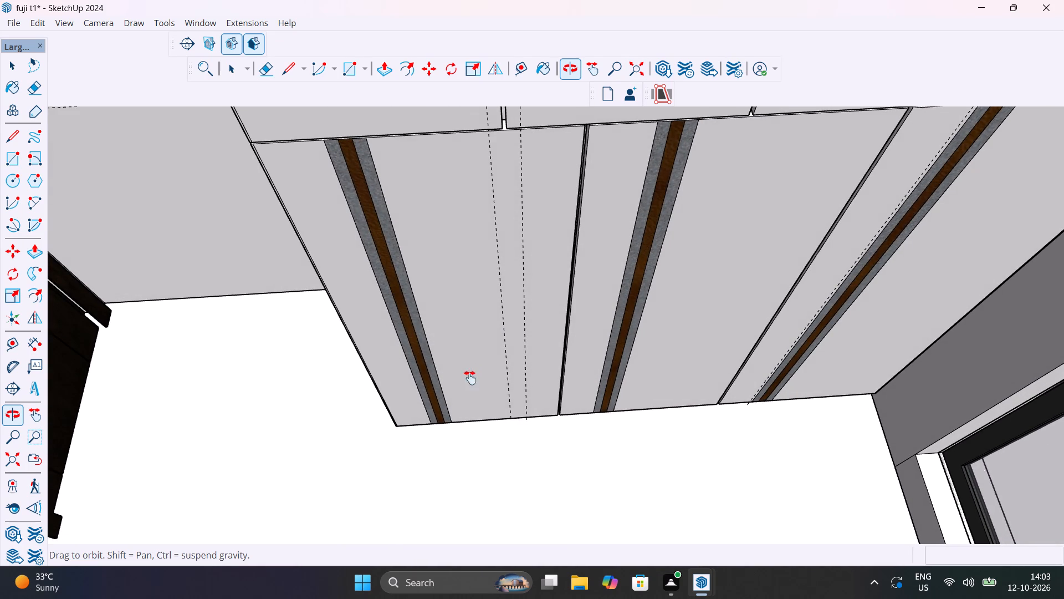
{"action": "middle_click_drag", "start_coordinate": [470, 378], "coordinate": [415, 332]}
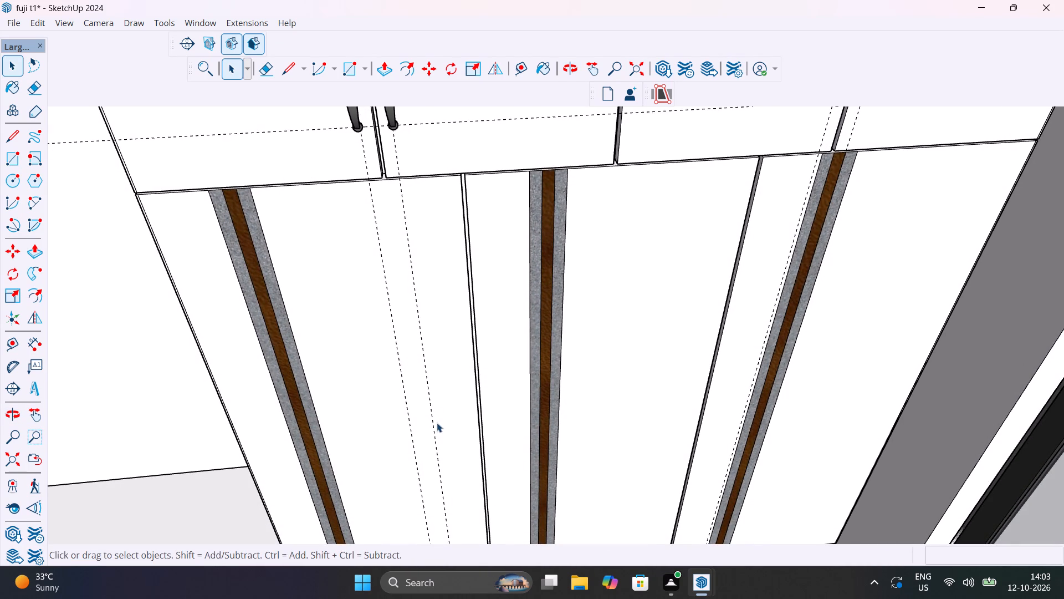
{"action": "scroll", "coordinate": [437, 423], "scroll_direction": "down", "scroll_amount": 4}
{"action": "middle_click_drag", "start_coordinate": [446, 453], "coordinate": [433, 374], "text": "shift"}
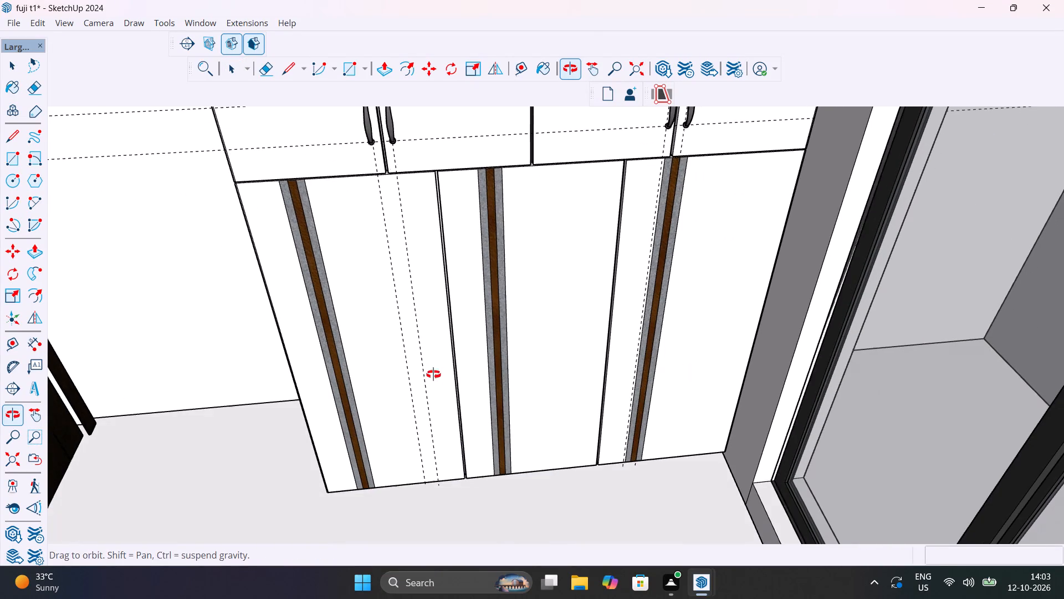
{"action": "middle_click_drag", "start_coordinate": [433, 374], "coordinate": [433, 374], "text": "shift"}
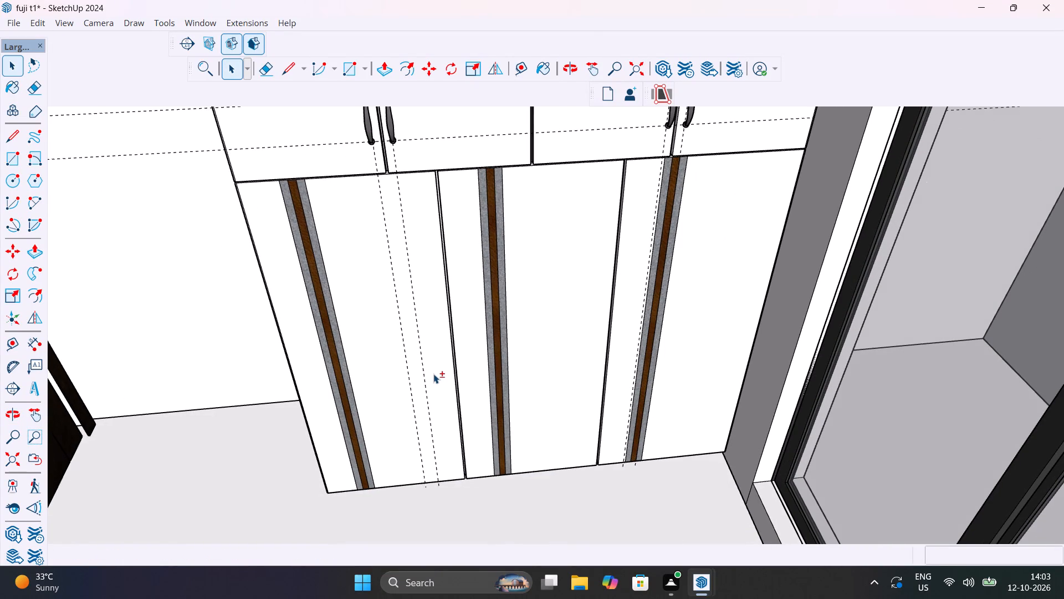
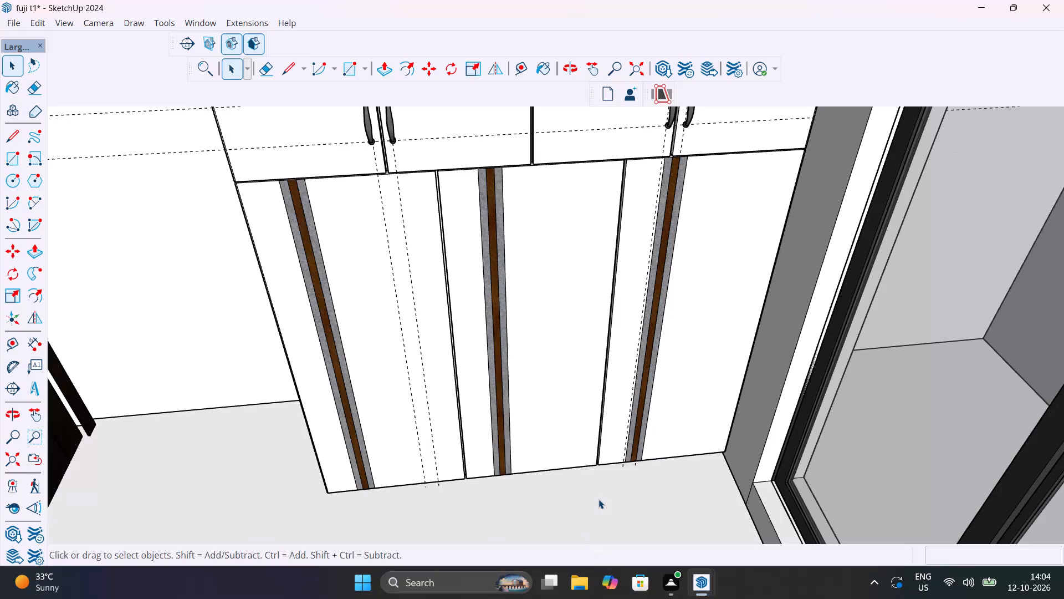
Create a horizontal guide 2' above the bottom edge of the wardrobe's lower doors.
{"action": "scroll", "coordinate": [603, 493], "scroll_direction": "down", "scroll_amount": 9}
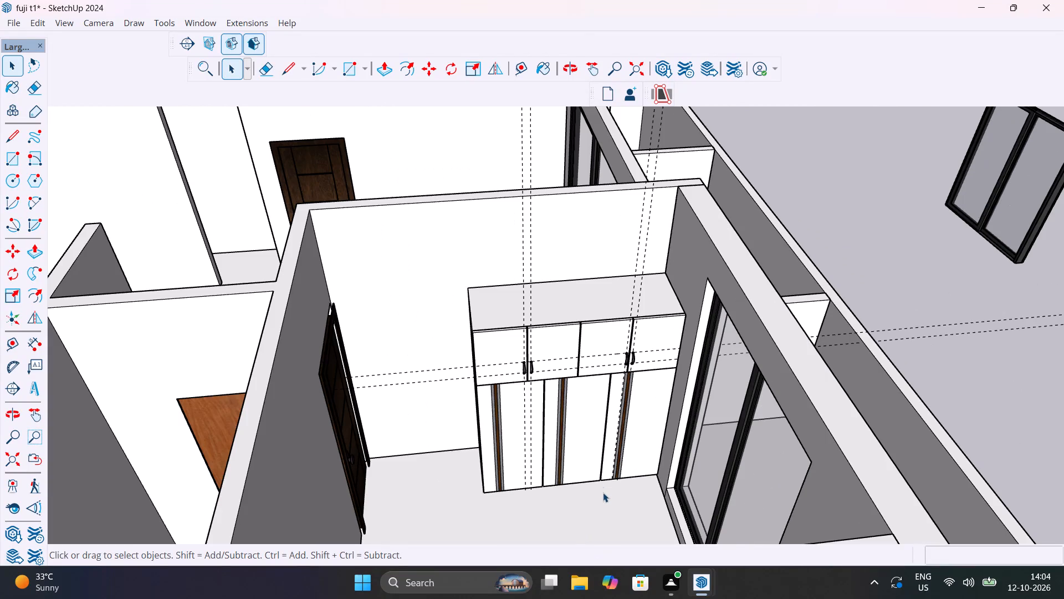
{"action": "middle_click_drag", "start_coordinate": [530, 438], "coordinate": [453, 403], "text": "shift"}
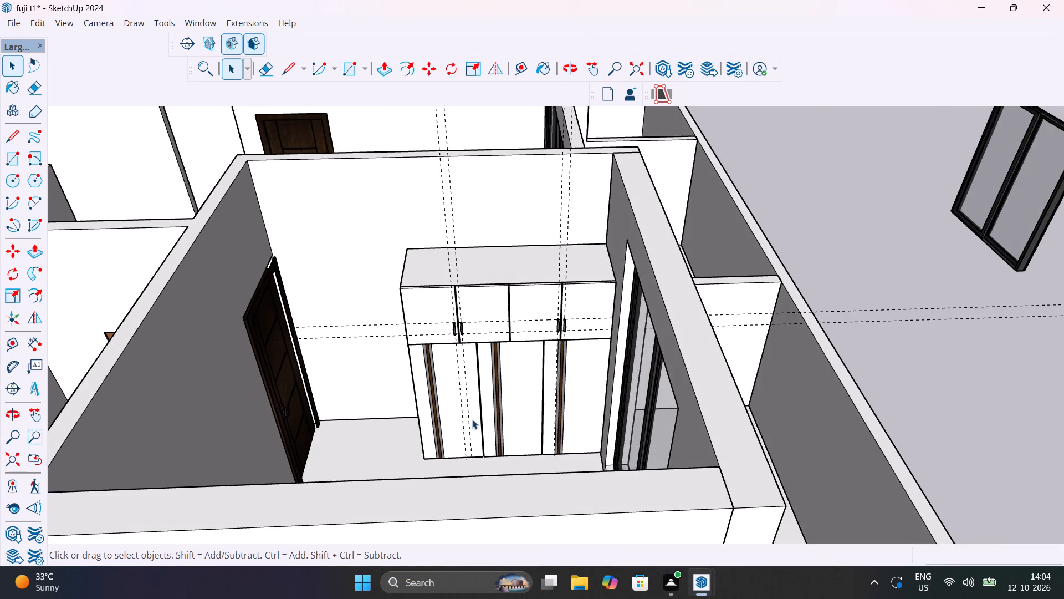
{"action": "scroll", "coordinate": [474, 420], "scroll_direction": "up", "scroll_amount": 9}
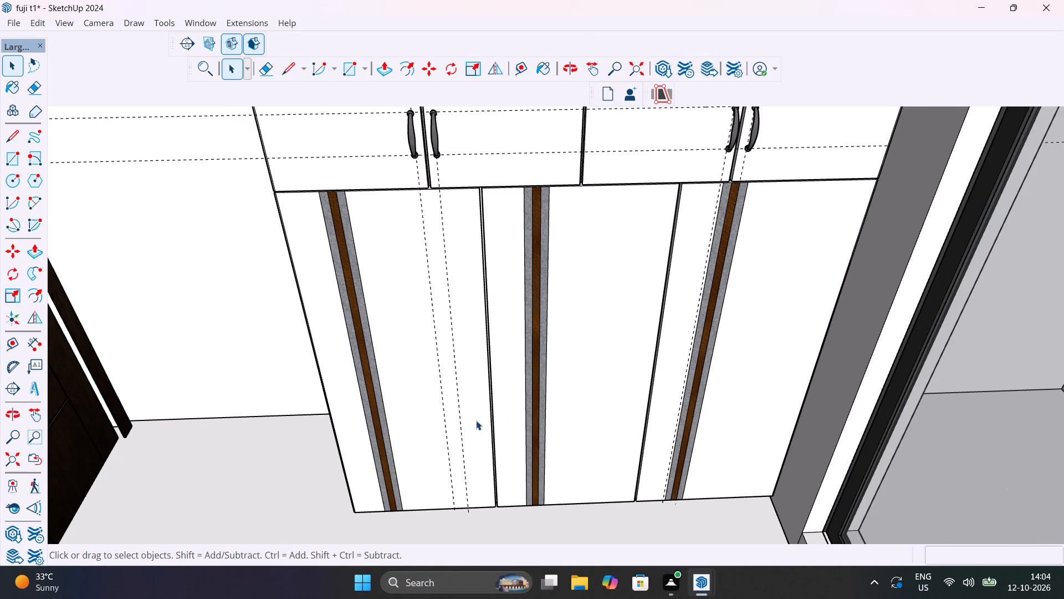
{"action": "middle_click_drag", "start_coordinate": [461, 509], "coordinate": [632, 438]}
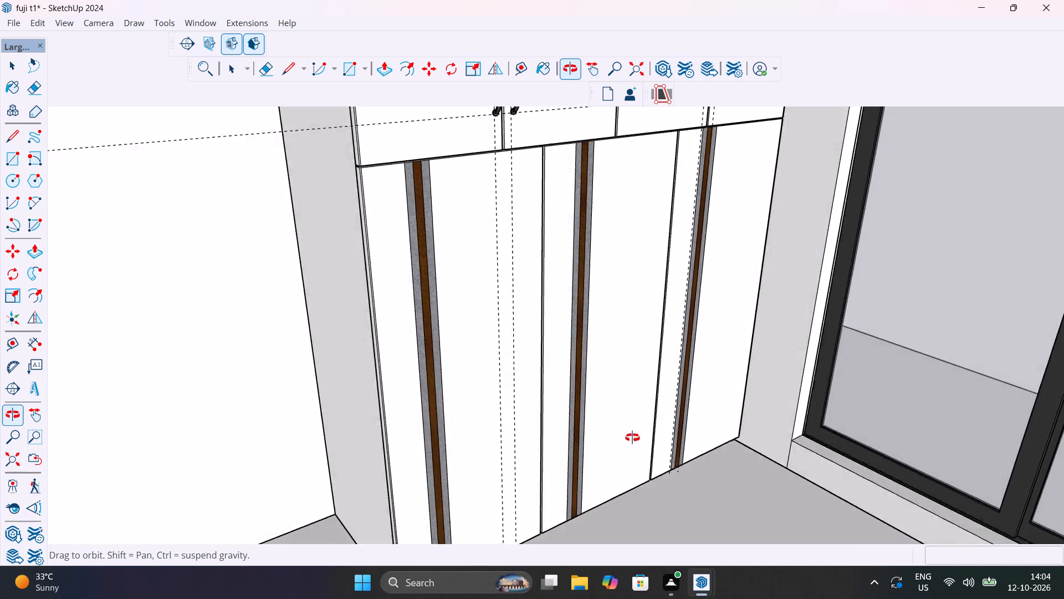
{"action": "middle_click_drag", "start_coordinate": [632, 438], "coordinate": [548, 445]}
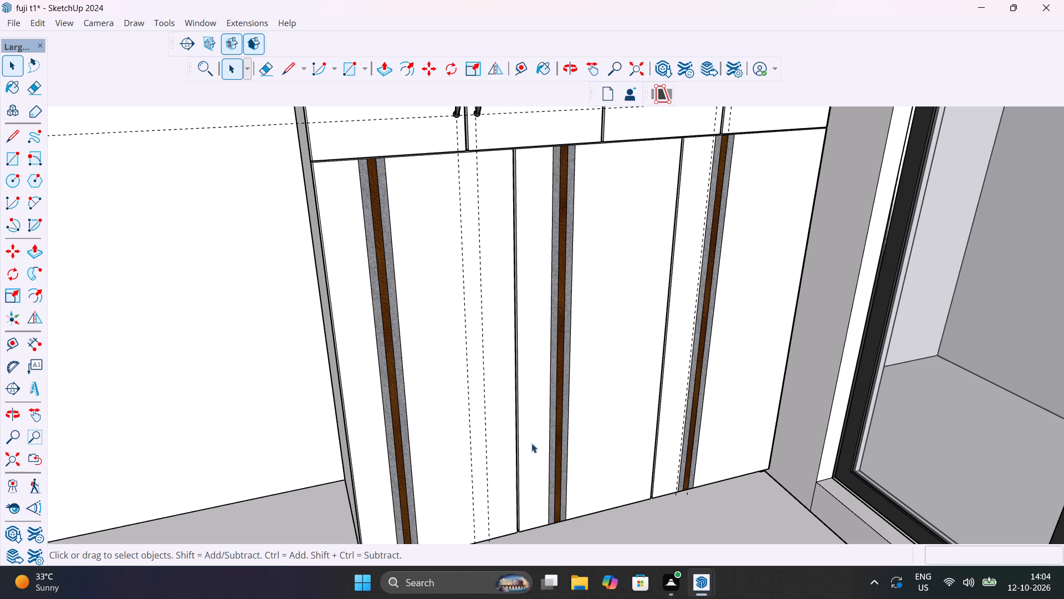
{"action": "middle_click_drag", "start_coordinate": [499, 434], "coordinate": [441, 478]}
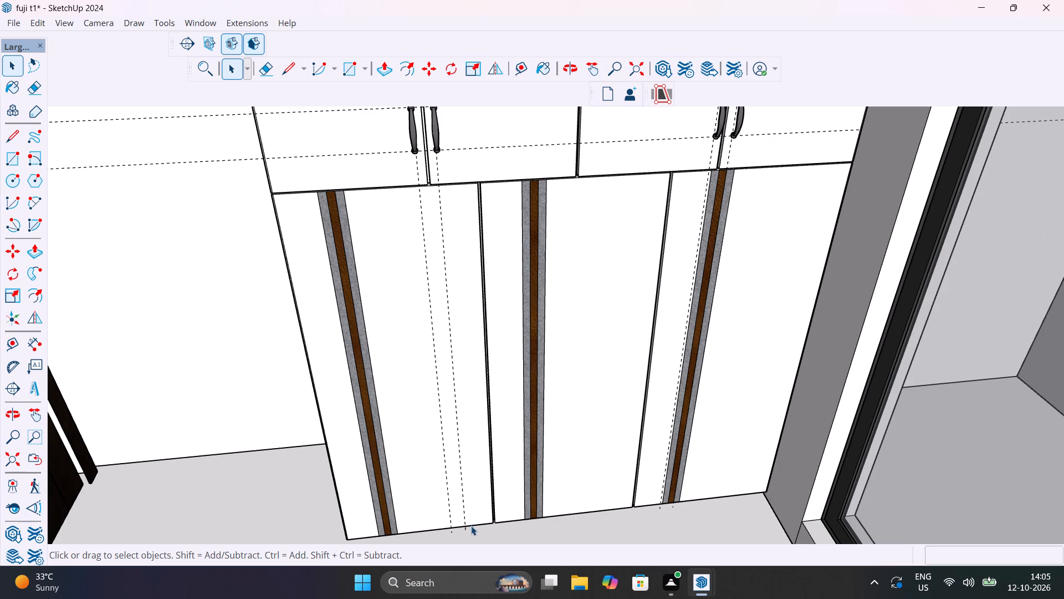
{"action": "key", "text": "t"}
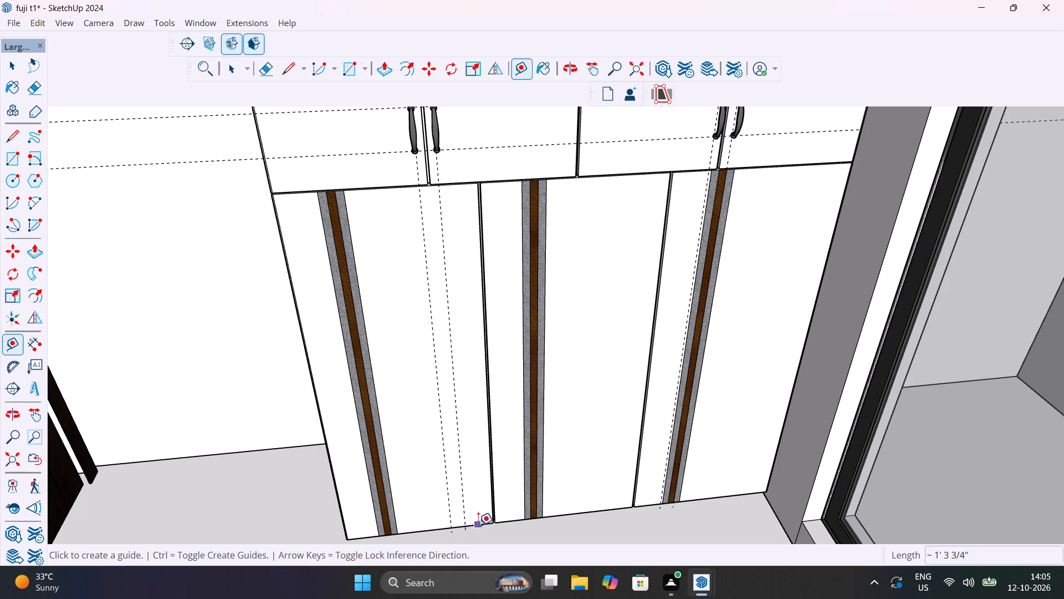
{"action": "left_click", "coordinate": [479, 525]}
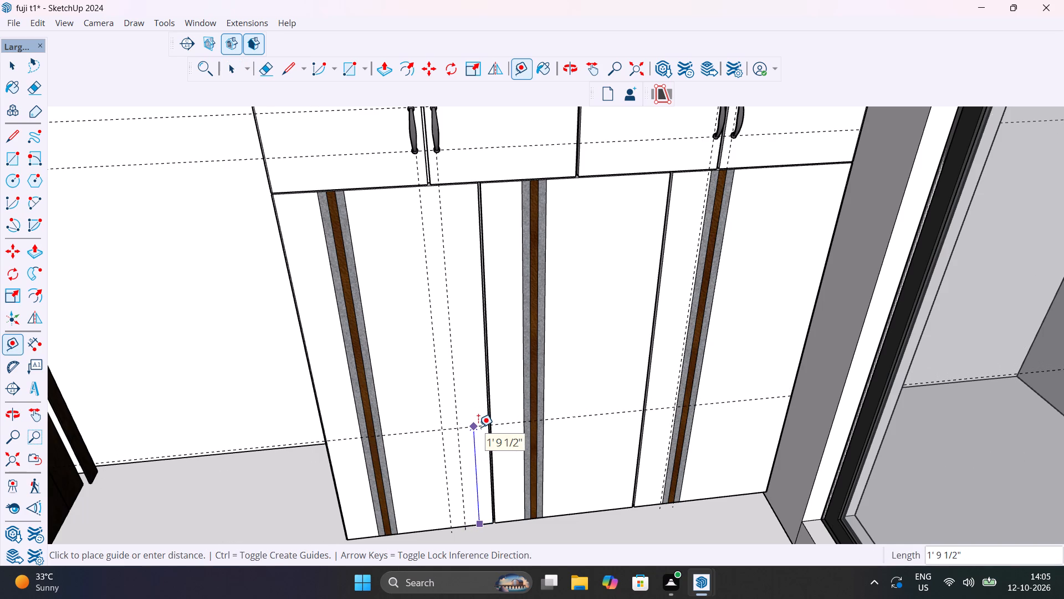
{"action": "type", "text": "1'"}
{"action": "key", "text": "Return"}
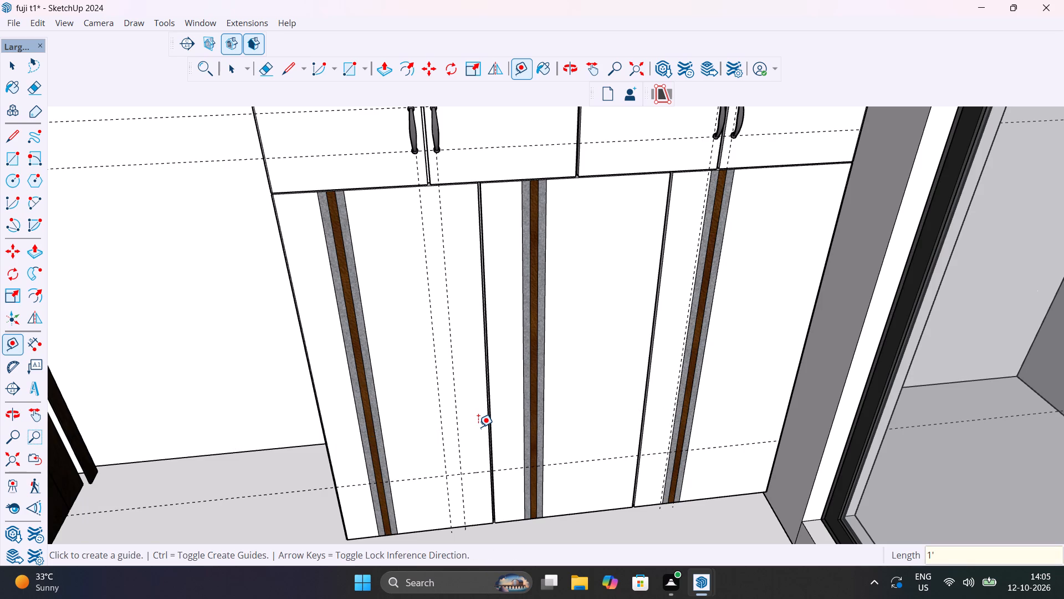
{"action": "type", "text": "2'"}
{"action": "key", "text": "Return"}
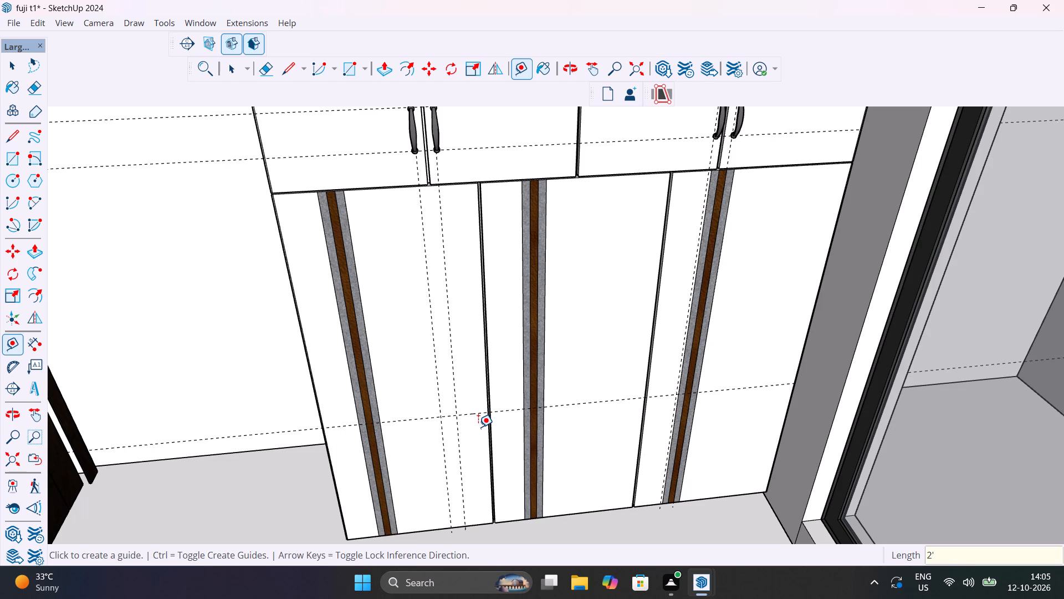
Add a second horizontal guide 1' above the first one across the lower doors.
{"action": "middle_click_drag", "start_coordinate": [483, 463], "coordinate": [671, 382]}
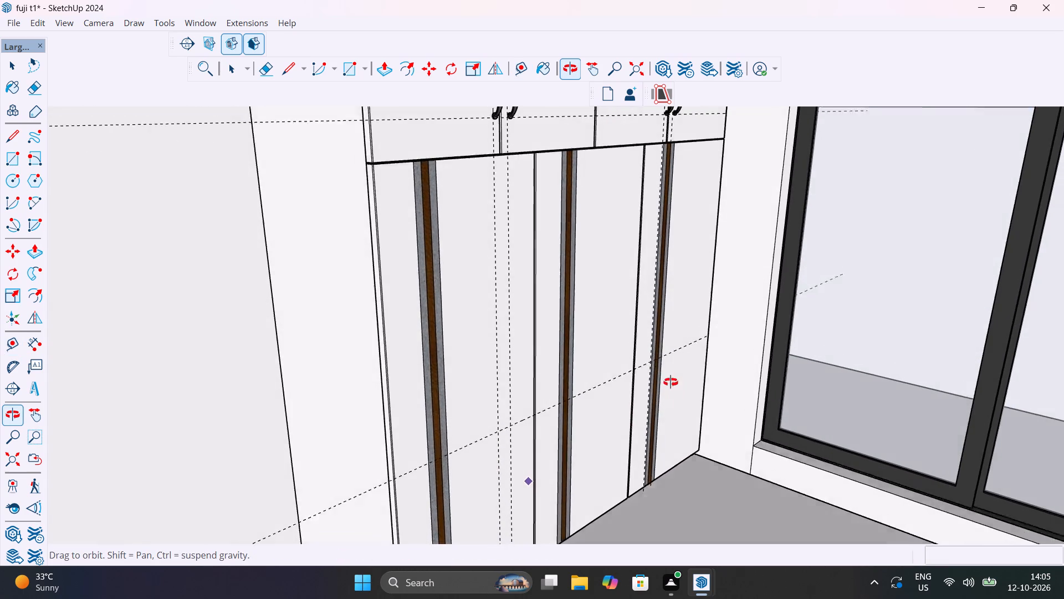
{"action": "middle_click_drag", "start_coordinate": [671, 382], "coordinate": [671, 375]}
{"action": "left_click", "coordinate": [526, 413]}
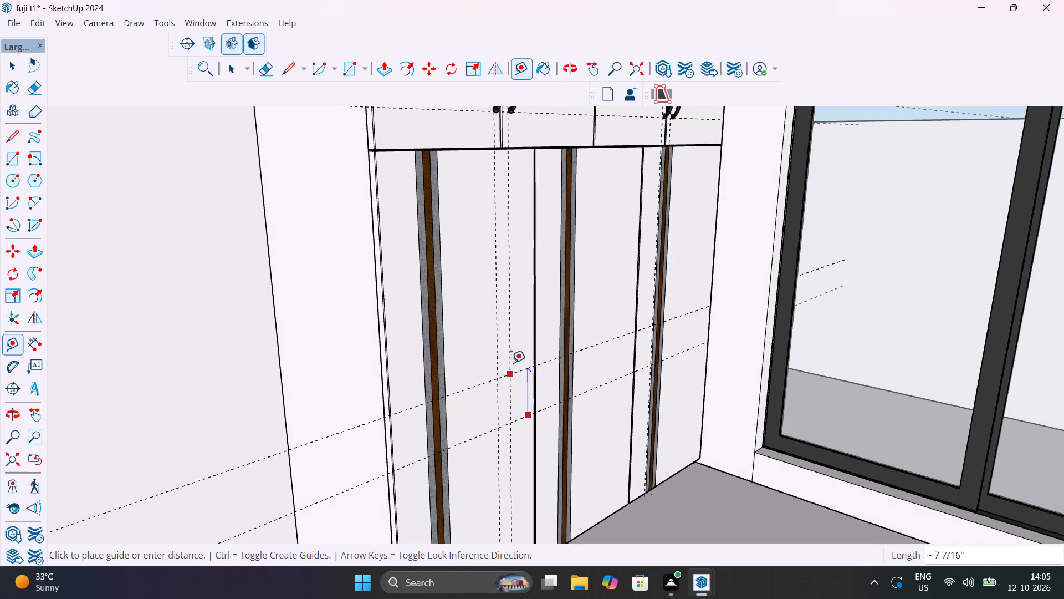
{"action": "type", "text": "1'"}
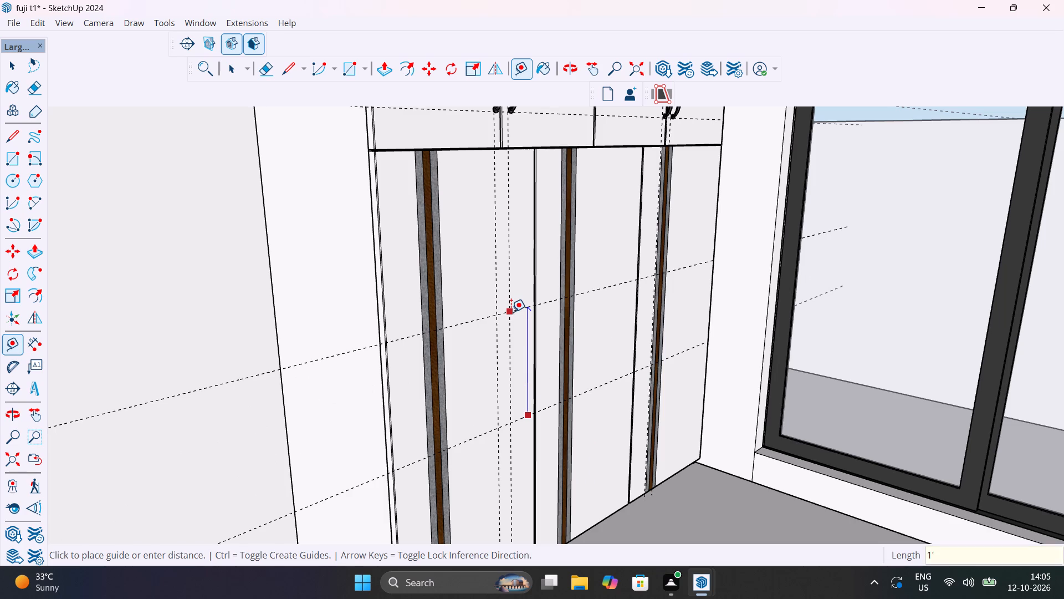
{"action": "key", "text": "Return"}
Add vertical guides 1" from the gap between the first and second lower doors, one on each door.
{"action": "middle_click_drag", "start_coordinate": [540, 422], "coordinate": [367, 440]}
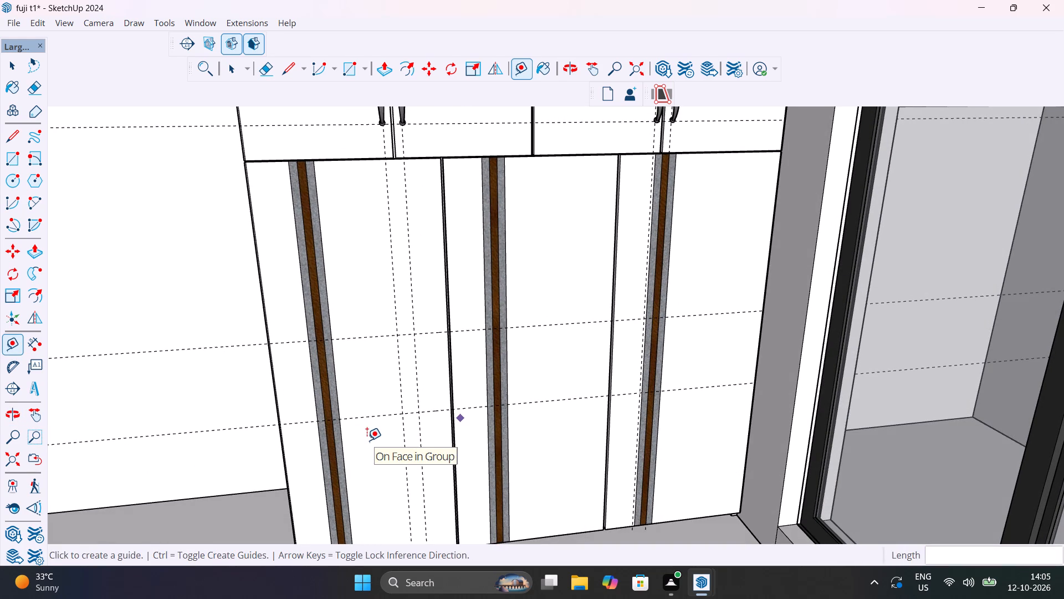
{"action": "scroll", "coordinate": [447, 363], "scroll_direction": "up", "scroll_amount": 4}
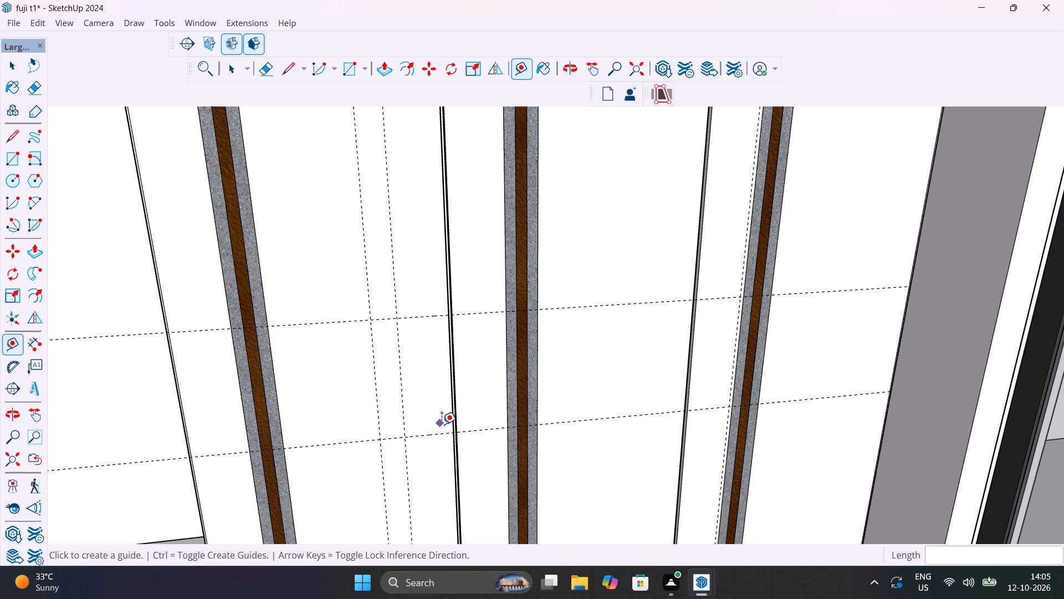
{"action": "scroll", "coordinate": [443, 425], "scroll_direction": "down", "scroll_amount": 4}
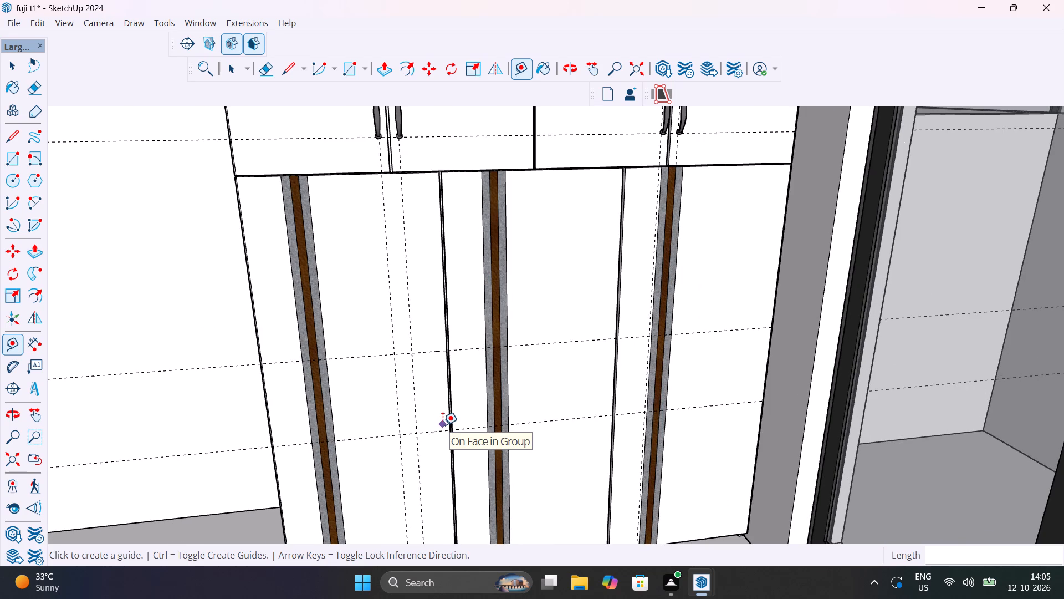
{"action": "scroll", "coordinate": [440, 402], "scroll_direction": "up", "scroll_amount": 2}
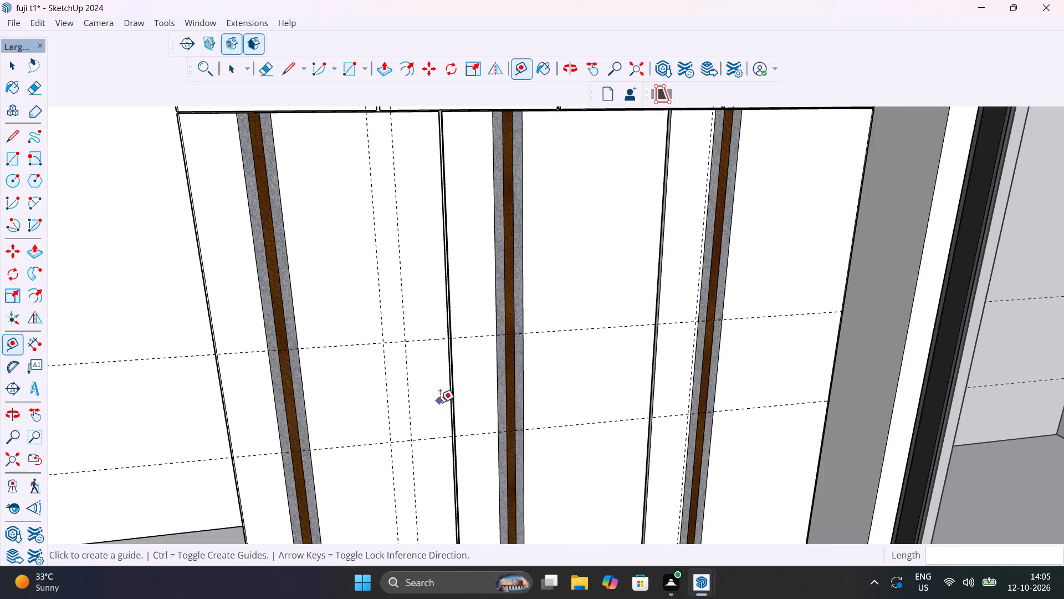
{"action": "scroll", "coordinate": [440, 402], "scroll_direction": "up", "scroll_amount": 5}
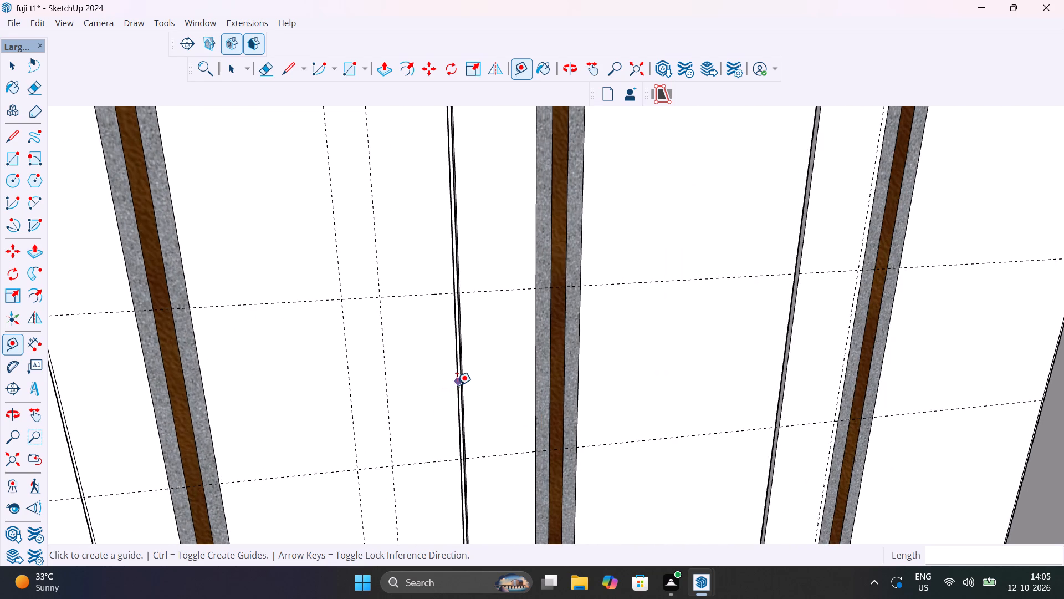
{"action": "left_click", "coordinate": [457, 385]}
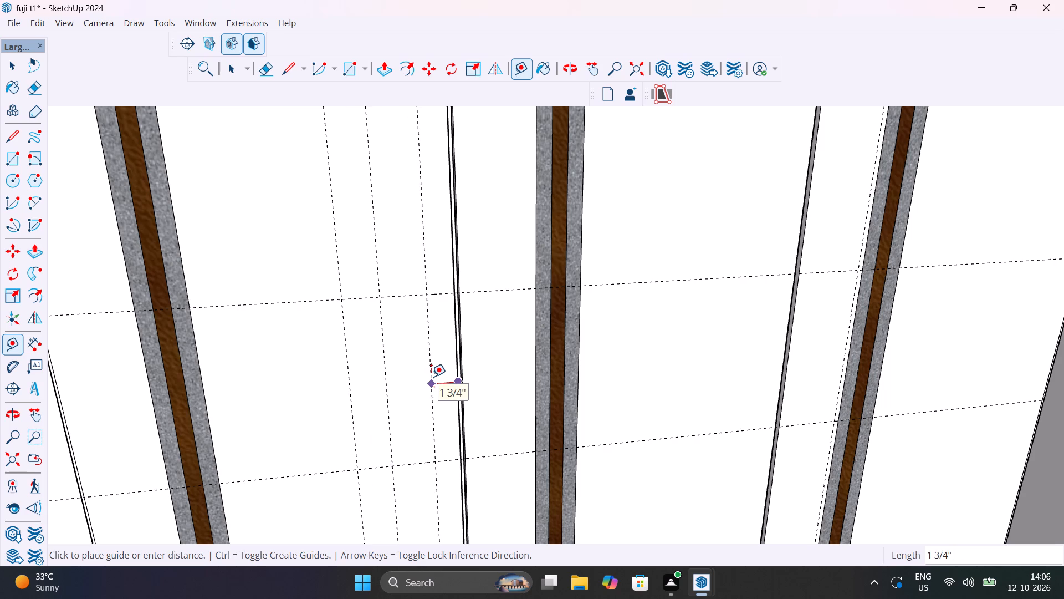
{"action": "type", "text": "1\""}
{"action": "key", "text": "Return"}
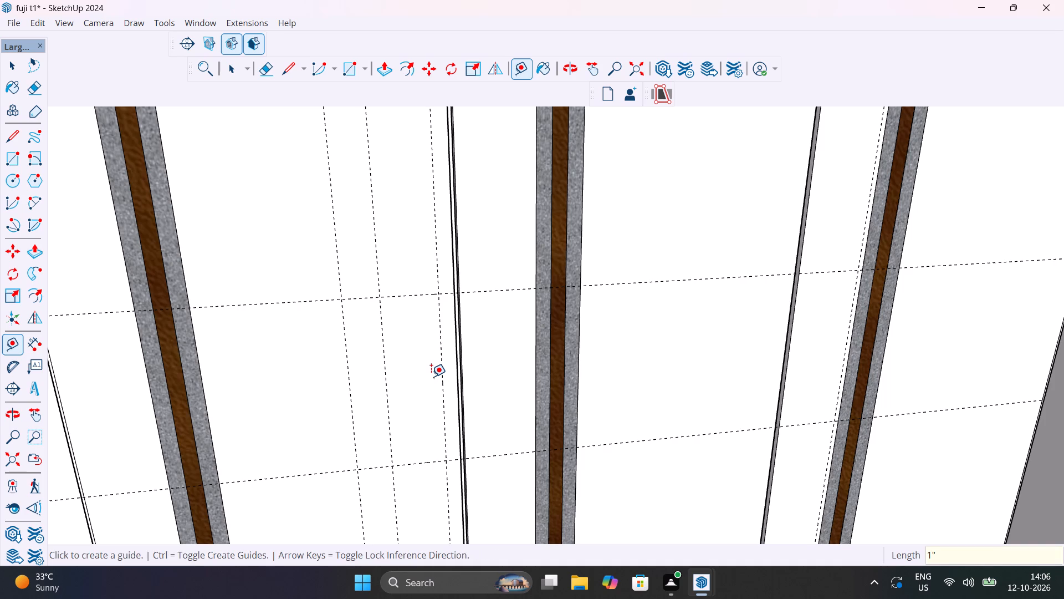
{"action": "left_click", "coordinate": [461, 362]}
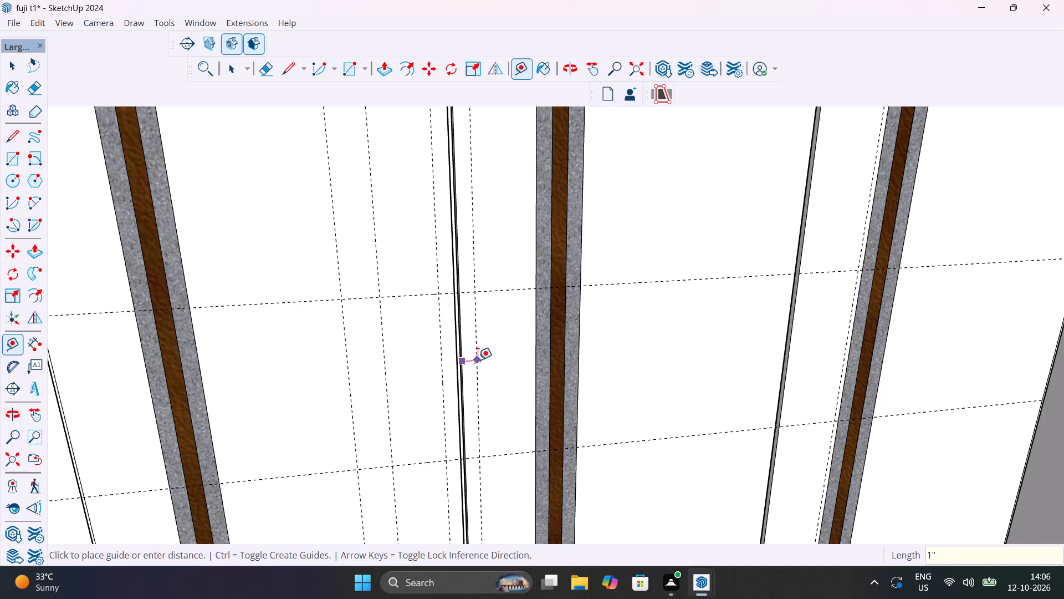
{"action": "type", "text": "1\""}
{"action": "key", "text": "Return"}
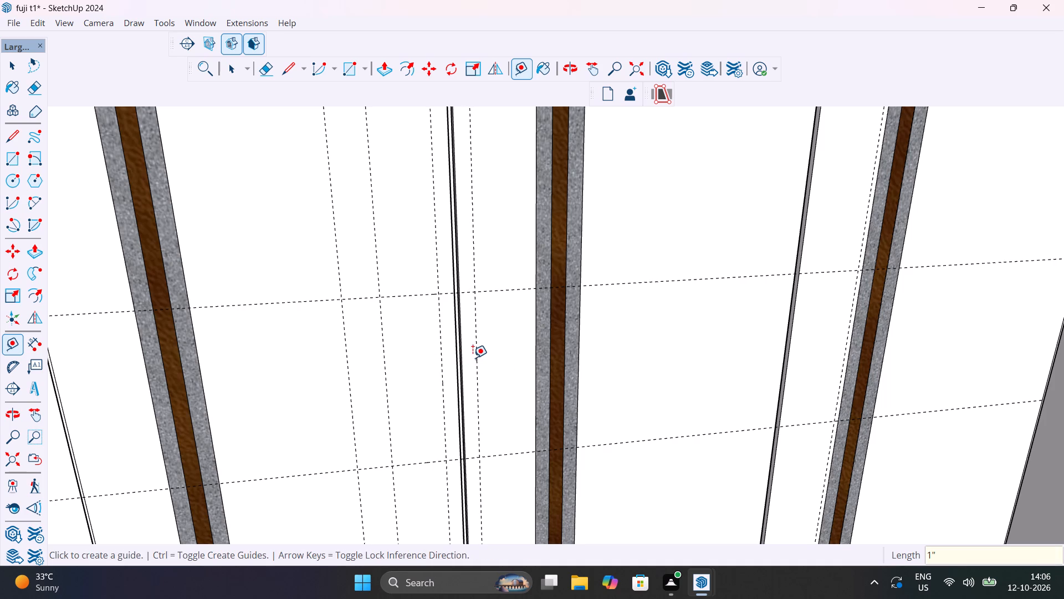
Add a vertical guide on the third lower door, 1" from its edge beside the second door, and leave the Tape Measure tool.
{"action": "left_click", "coordinate": [792, 346]}
{"action": "type", "text": "1\""}
{"action": "key", "text": "Return"}
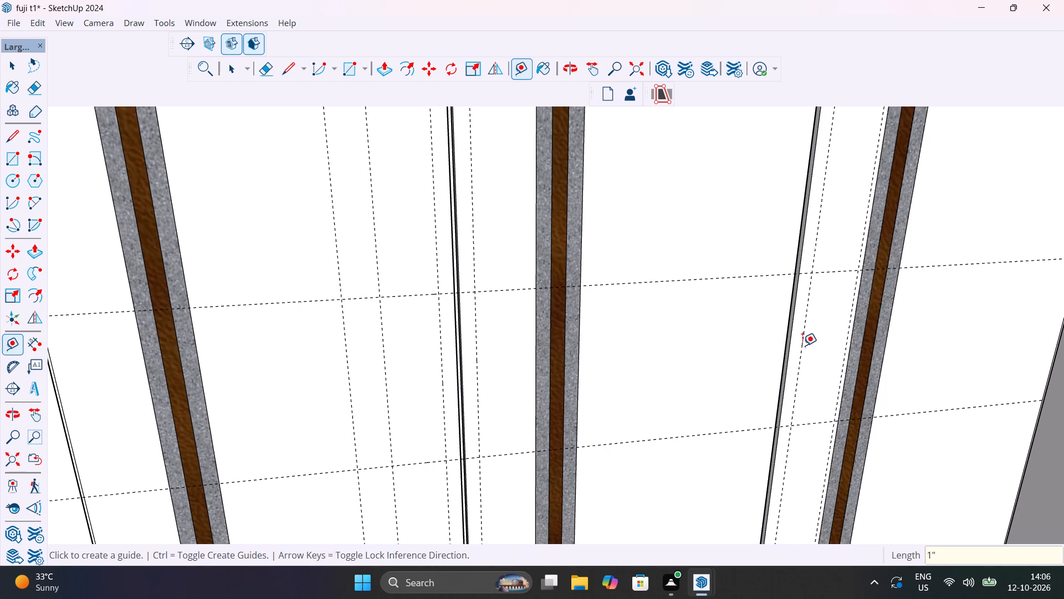
{"action": "scroll", "coordinate": [822, 354], "scroll_direction": "down", "scroll_amount": 6}
{"action": "middle_click_drag", "start_coordinate": [797, 381], "coordinate": [760, 383]}
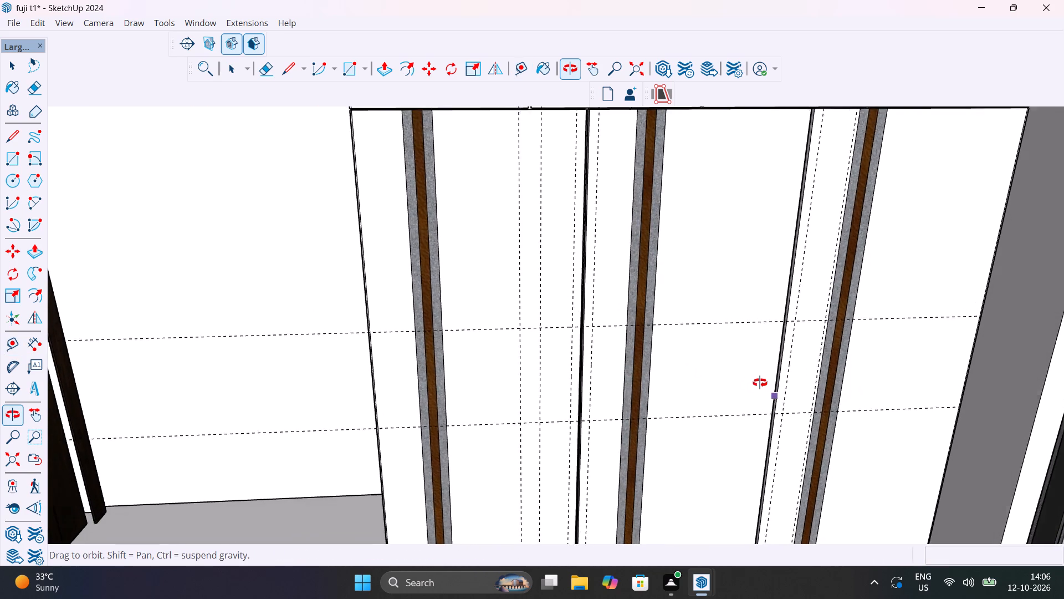
{"action": "middle_click_drag", "start_coordinate": [760, 383], "coordinate": [753, 381]}
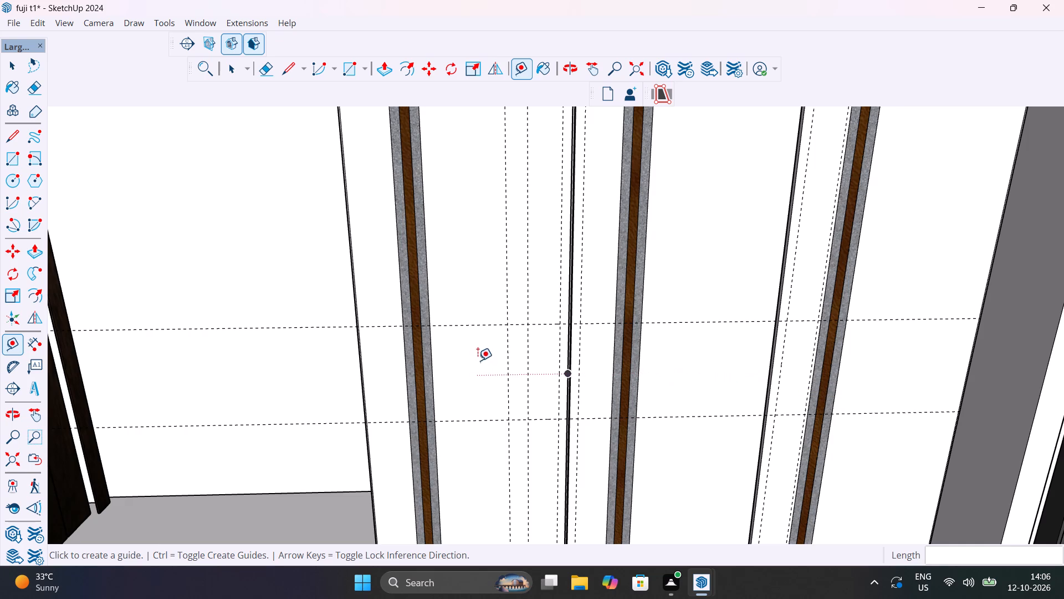
{"action": "scroll", "coordinate": [548, 366], "scroll_direction": "up", "scroll_amount": 8}
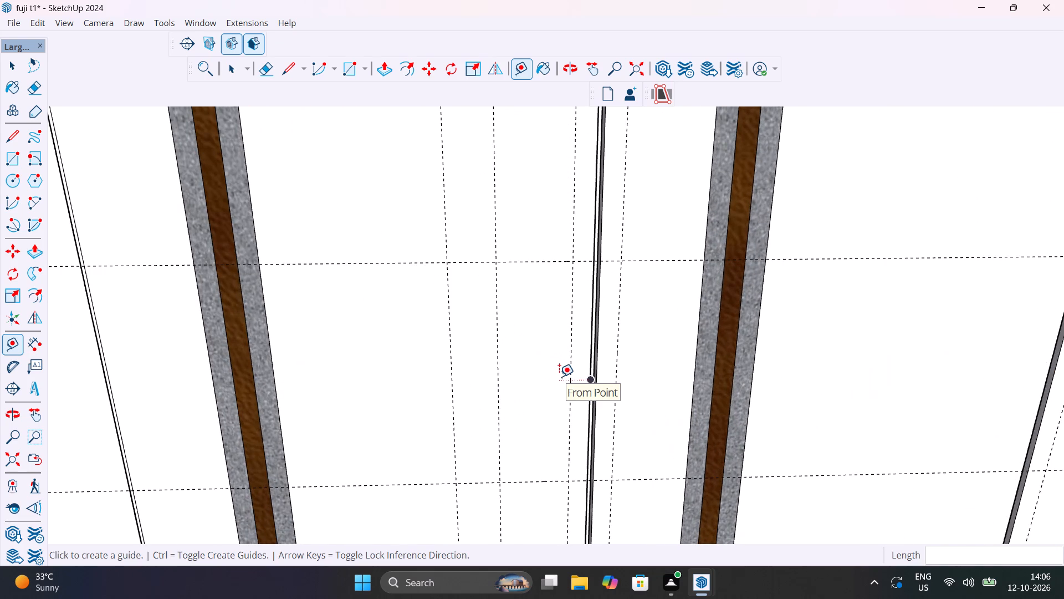
{"action": "key", "text": "space"}
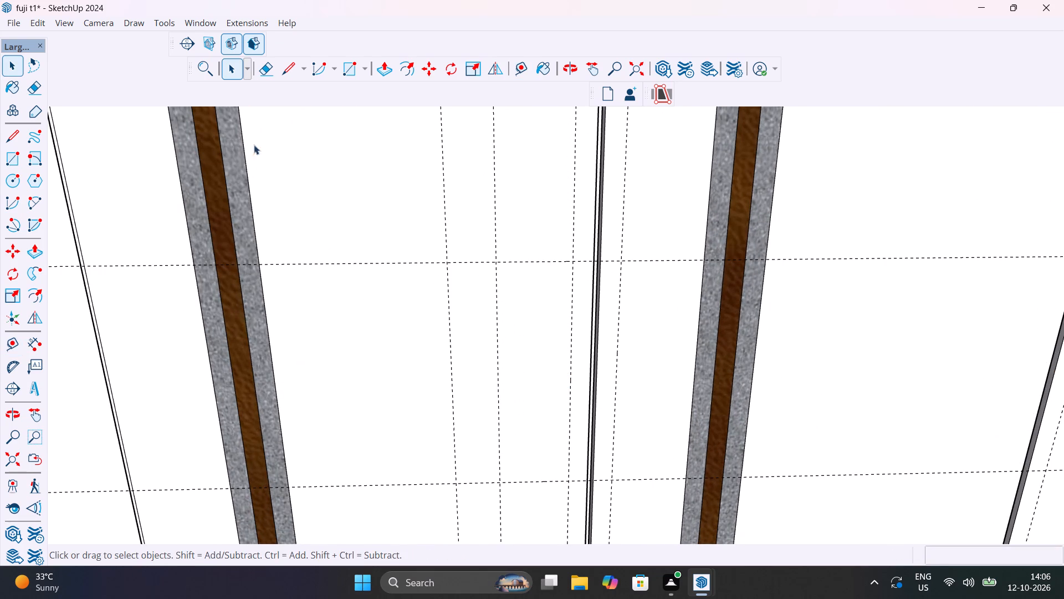
Find the 22 KB straight black bar handle among the 3D Warehouse handle models and download it directly into the model.
{"action": "left_click", "coordinate": [201, 25]}
{"action": "left_click", "coordinate": [249, 138]}
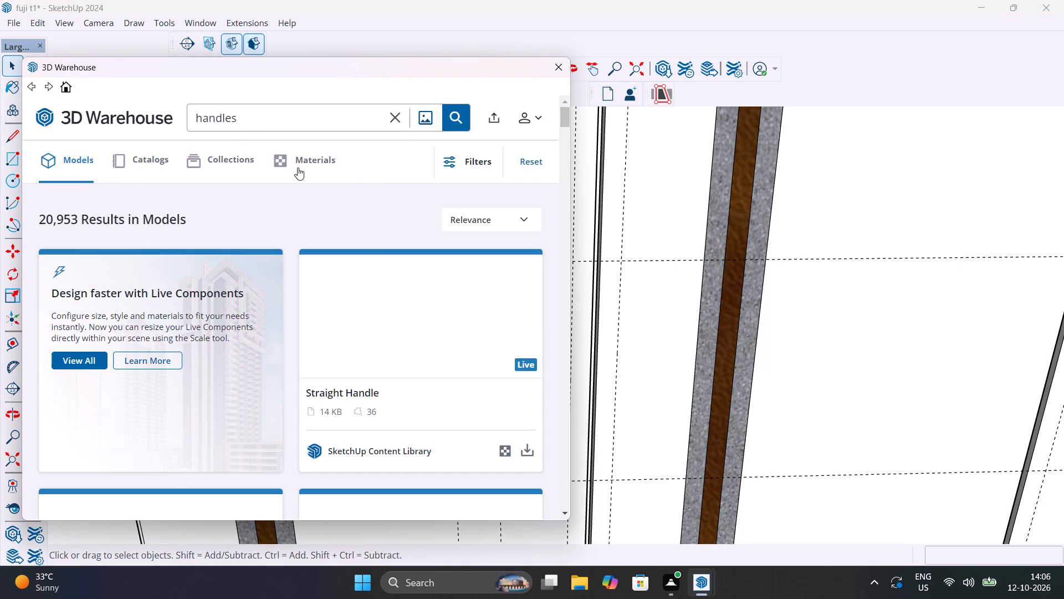
{"action": "scroll", "coordinate": [423, 336], "scroll_direction": "down", "scroll_amount": 7}
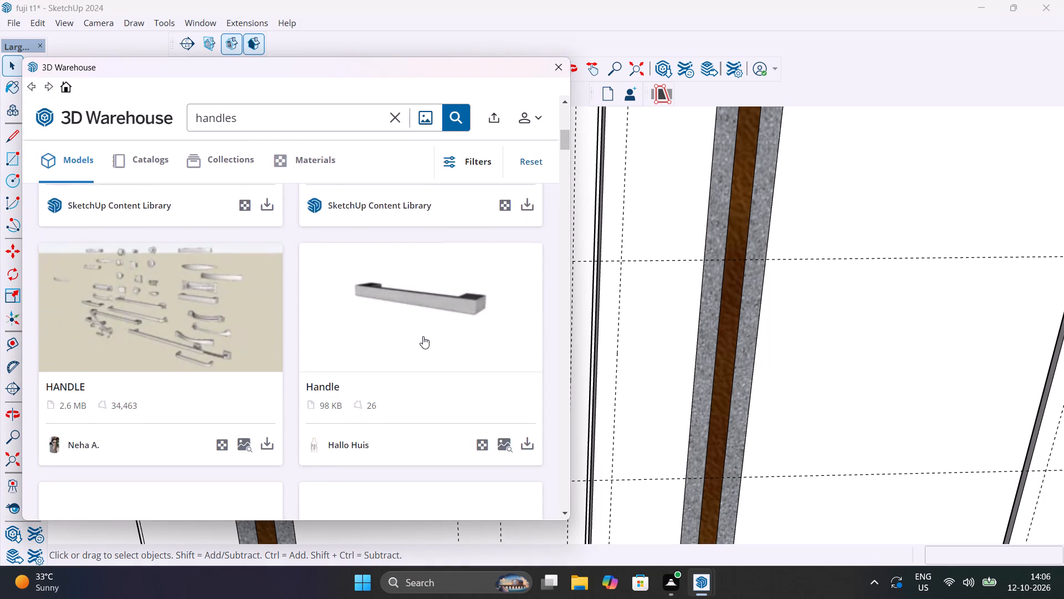
{"action": "scroll", "coordinate": [423, 336], "scroll_direction": "down", "scroll_amount": 9}
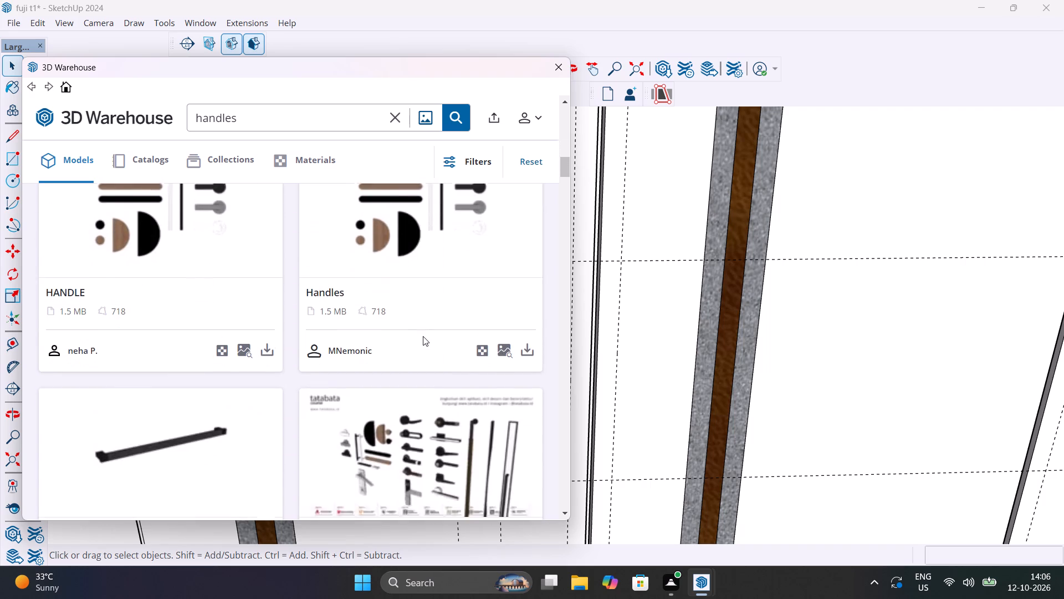
{"action": "scroll", "coordinate": [423, 336], "scroll_direction": "down", "scroll_amount": 2}
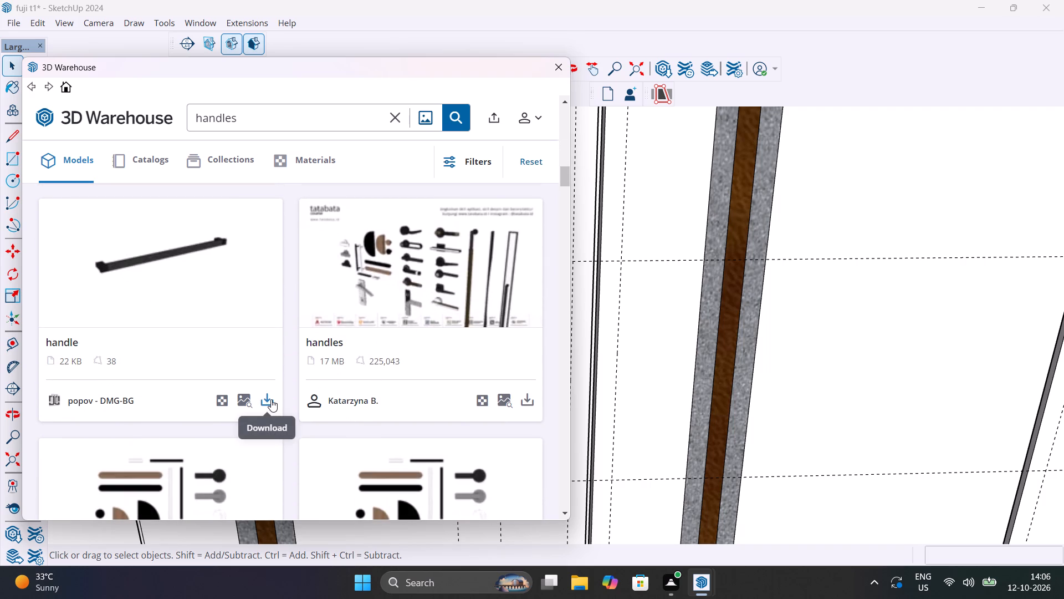
{"action": "left_click", "coordinate": [271, 399]}
{"action": "left_click", "coordinate": [250, 309]}
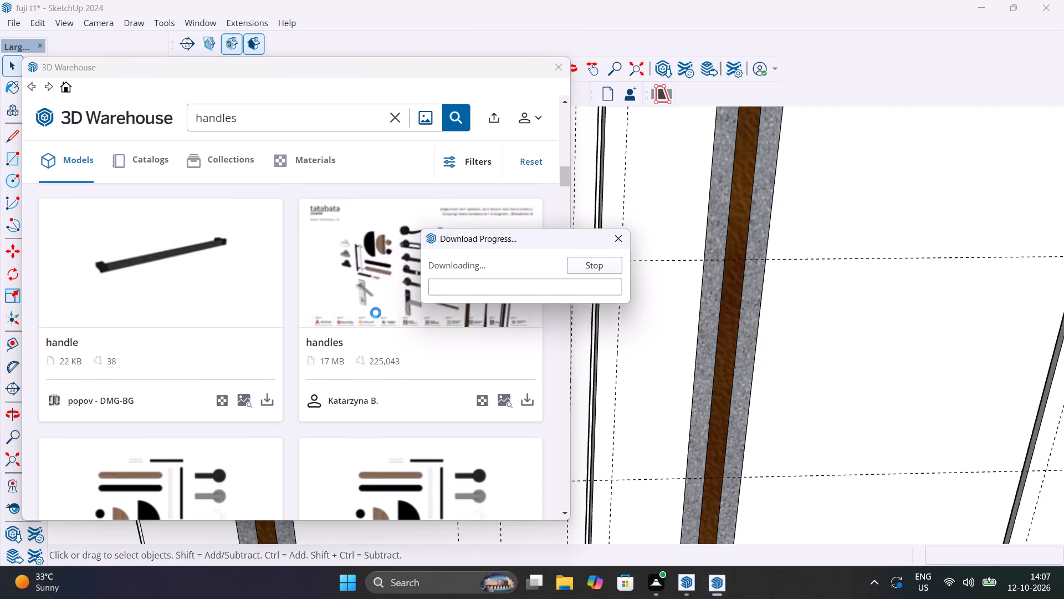
Place the downloaded bar handle horizontally on the first lower door, just above the lower horizontal guide.
{"action": "scroll", "coordinate": [492, 353], "scroll_direction": "down", "scroll_amount": 6}
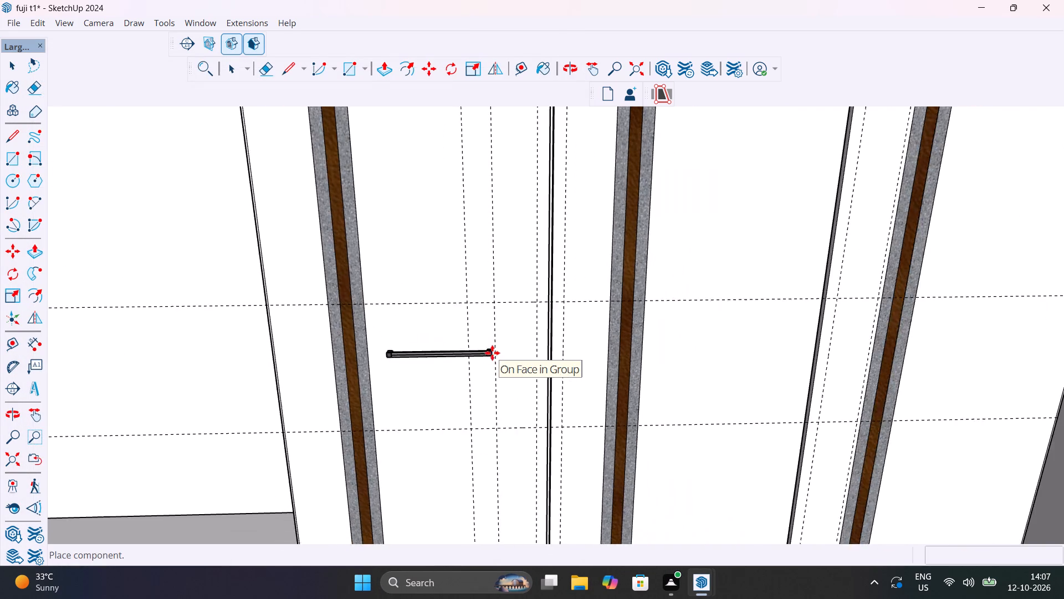
{"action": "scroll", "coordinate": [492, 353], "scroll_direction": "down", "scroll_amount": 5}
{"action": "scroll", "coordinate": [511, 393], "scroll_direction": "up", "scroll_amount": 12}
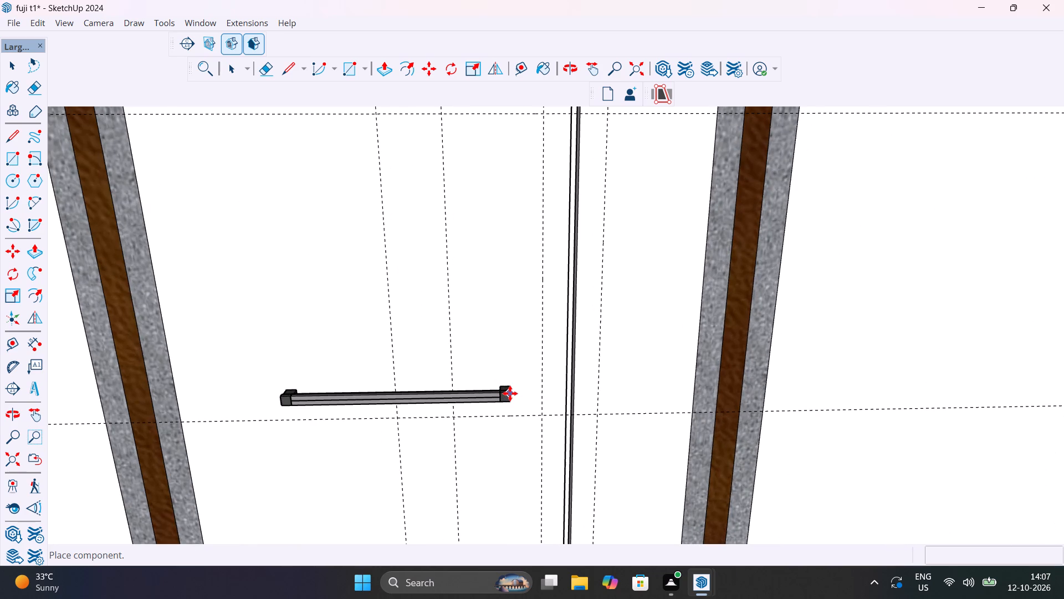
{"action": "left_click", "coordinate": [510, 393]}
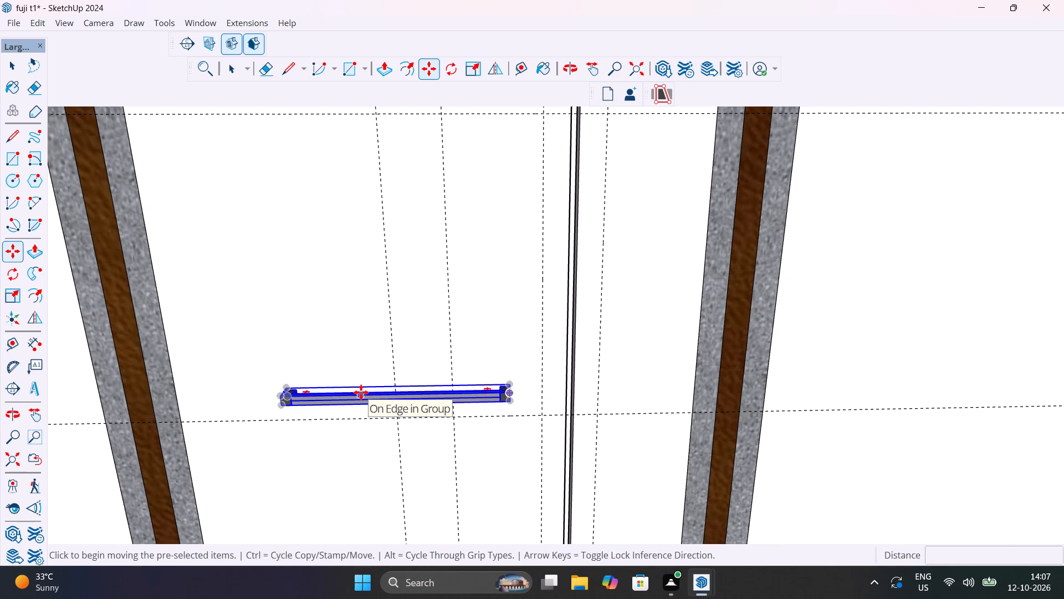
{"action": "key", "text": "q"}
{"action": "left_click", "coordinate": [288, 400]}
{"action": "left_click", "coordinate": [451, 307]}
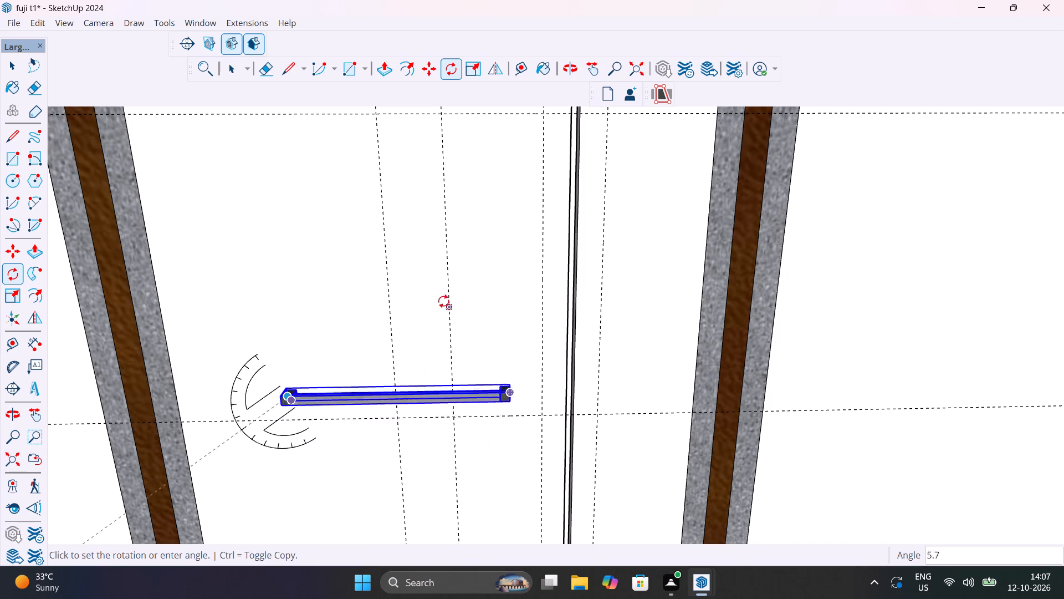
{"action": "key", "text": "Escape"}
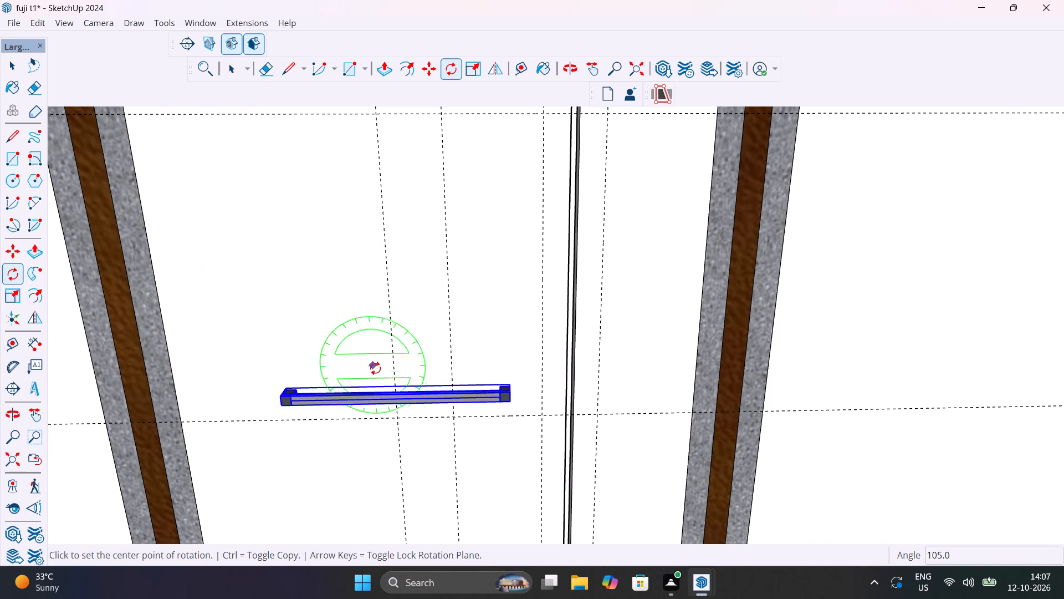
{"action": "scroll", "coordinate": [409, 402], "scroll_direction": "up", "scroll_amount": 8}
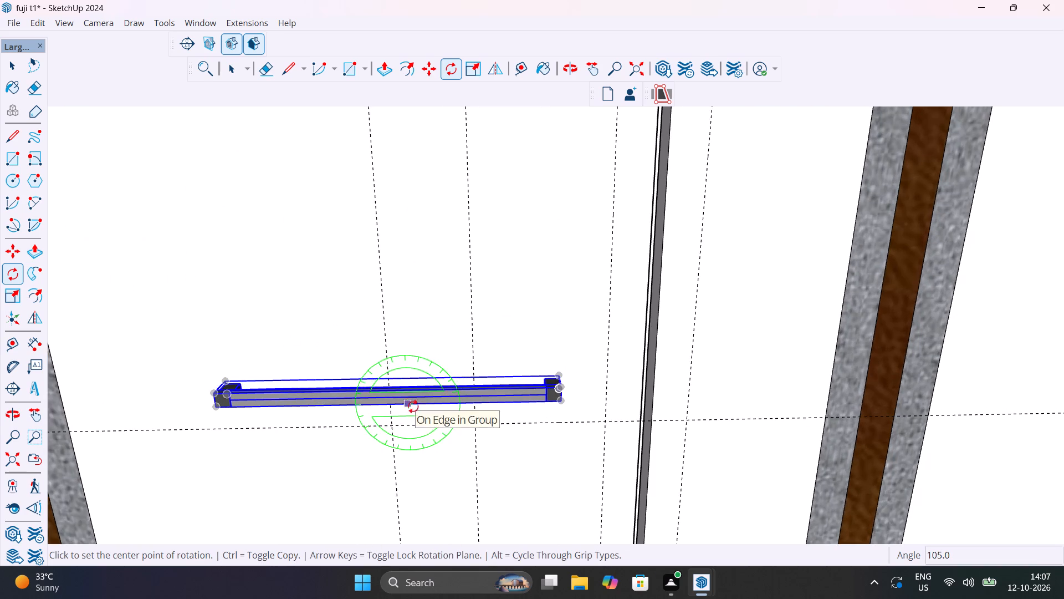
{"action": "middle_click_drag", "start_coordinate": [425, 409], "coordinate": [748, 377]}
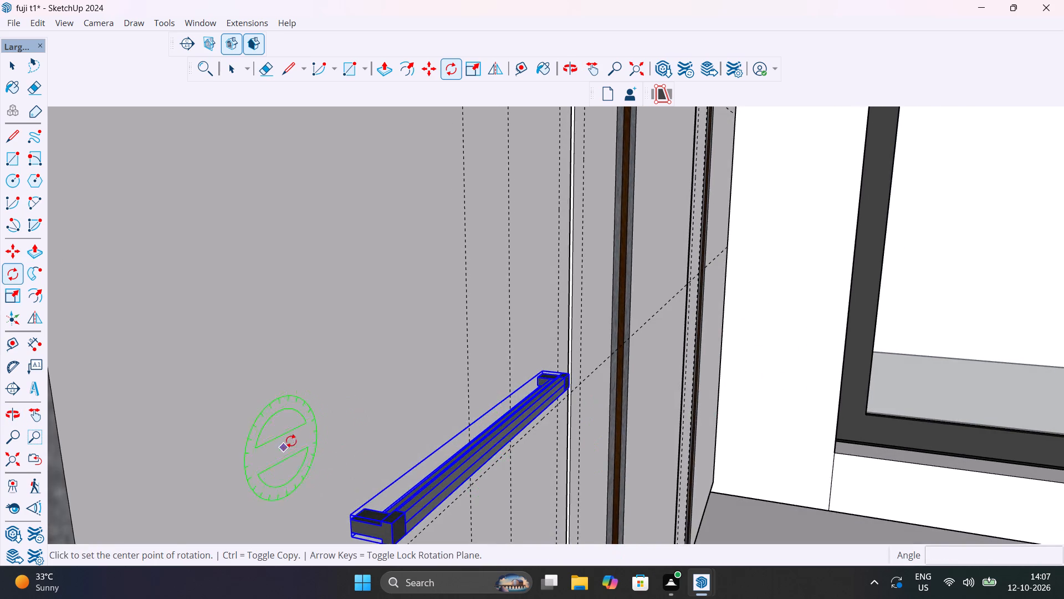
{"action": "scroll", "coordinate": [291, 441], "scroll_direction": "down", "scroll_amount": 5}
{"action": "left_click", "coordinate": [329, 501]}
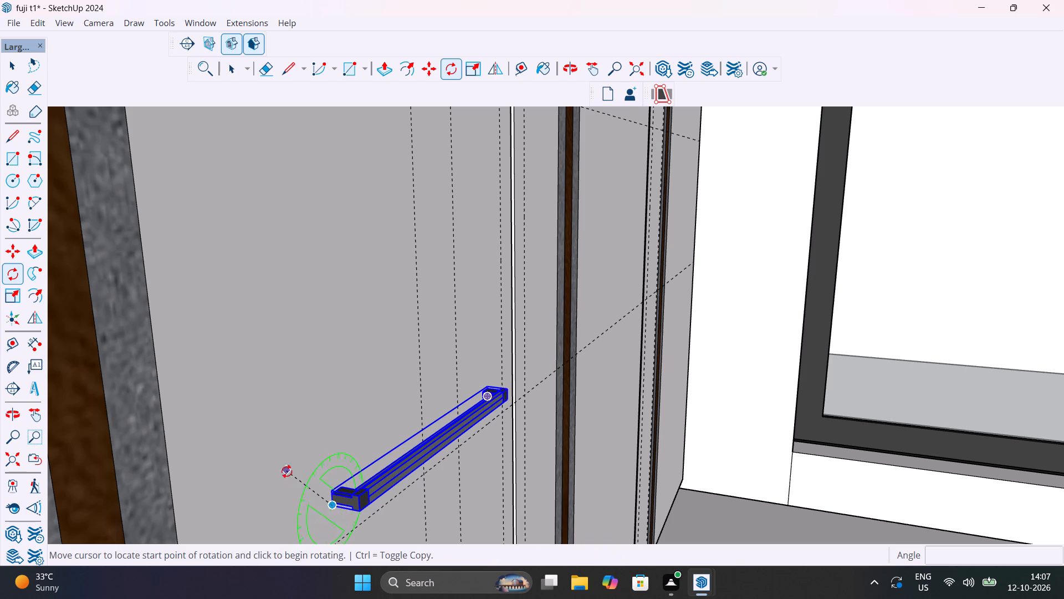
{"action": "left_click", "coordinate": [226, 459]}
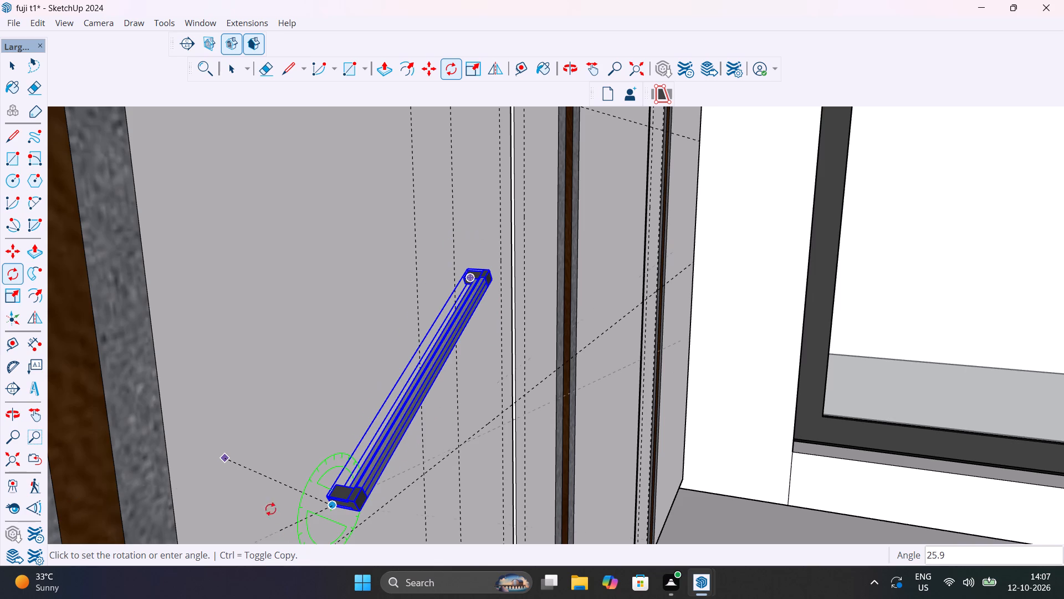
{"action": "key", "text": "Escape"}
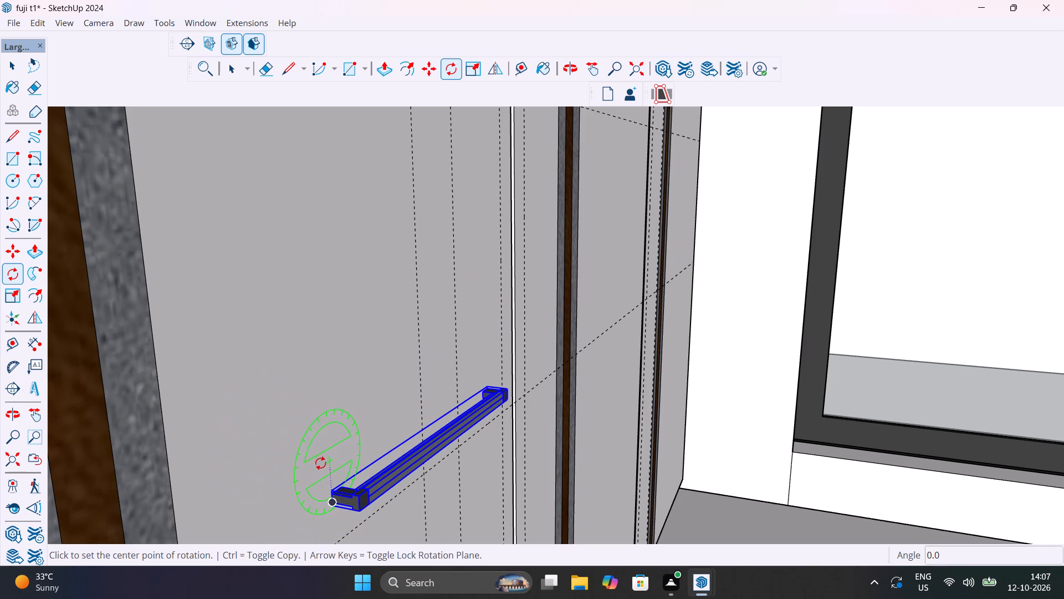
Rotate the bar handle 90° in the plane of the door face so that it stands upright.
{"action": "scroll", "coordinate": [321, 463], "scroll_direction": "down", "scroll_amount": 1}
{"action": "middle_click_drag", "start_coordinate": [313, 460], "coordinate": [211, 273], "text": "shift"}
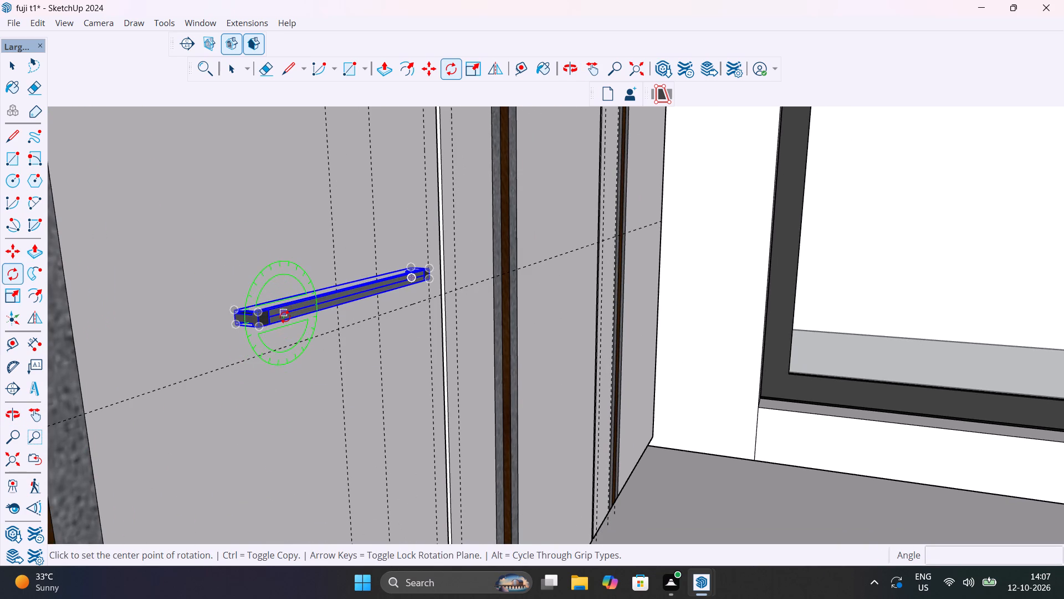
{"action": "left_click", "coordinate": [285, 317]}
{"action": "left_click", "coordinate": [172, 280]}
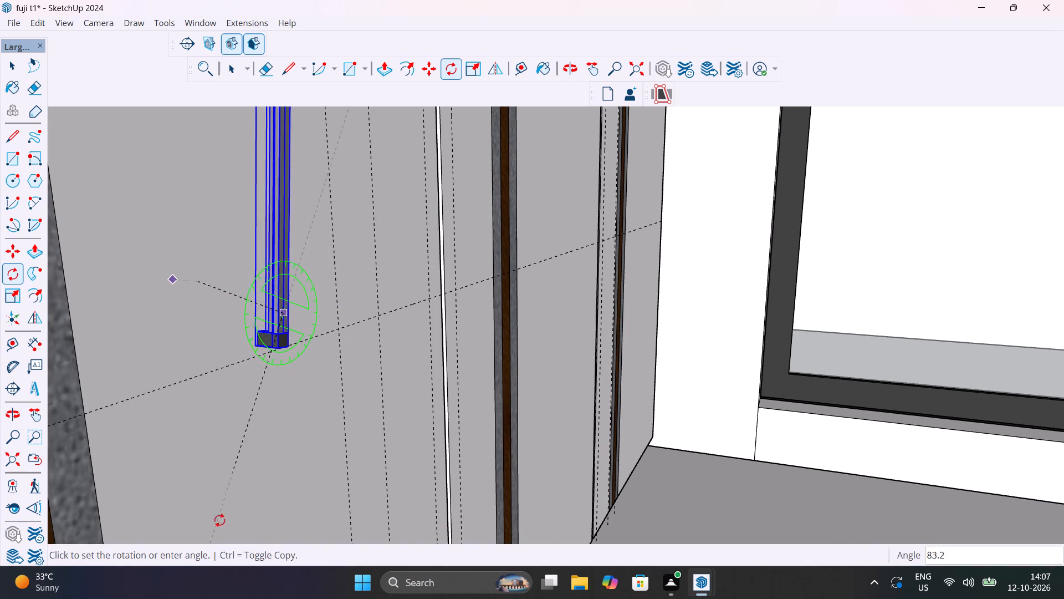
{"action": "type", "text": "90"}
{"action": "key", "text": "Return"}
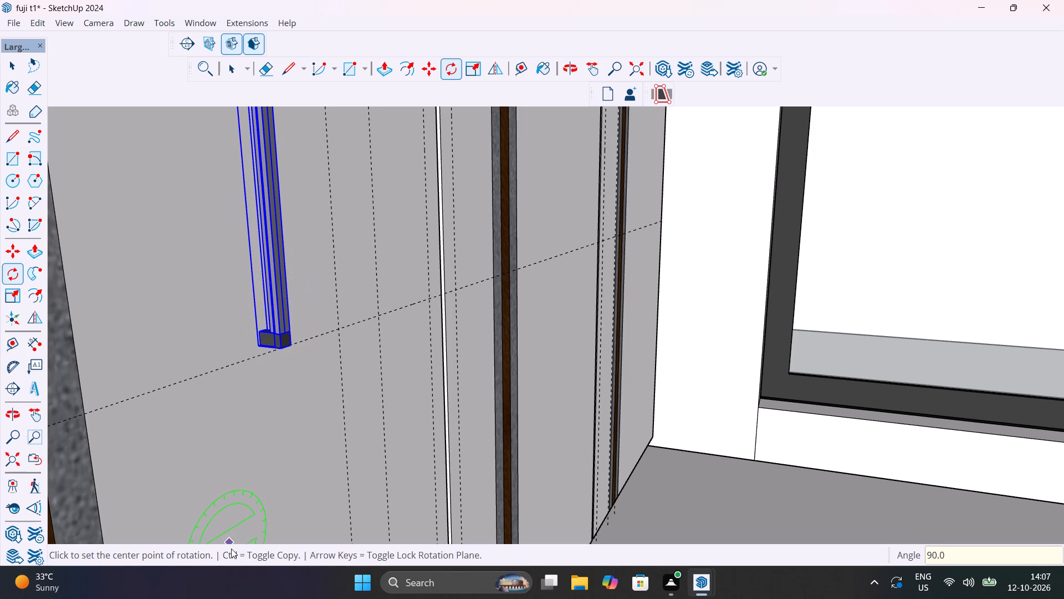
{"action": "key", "text": "space"}
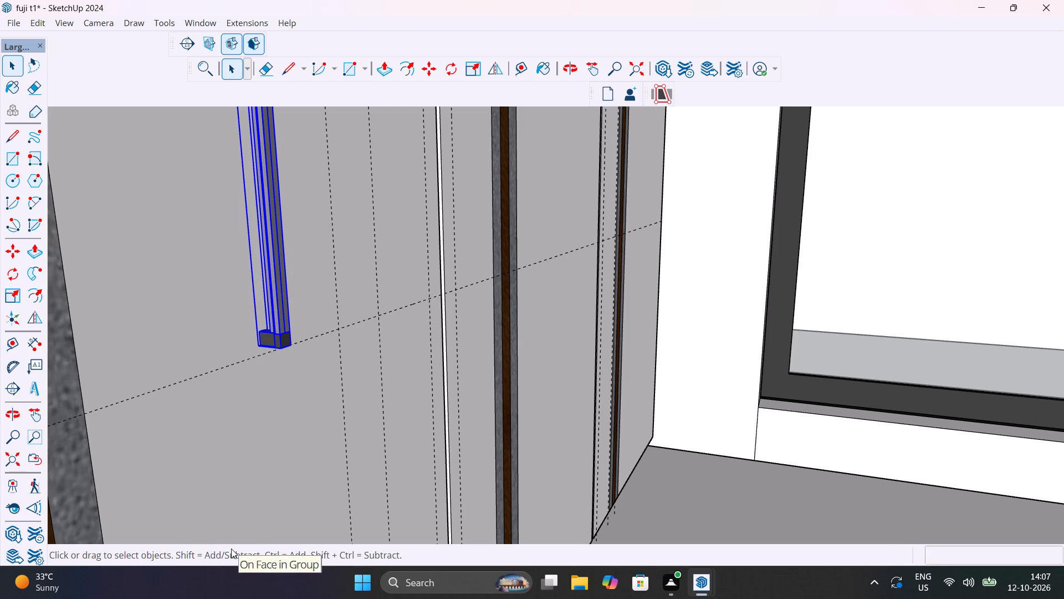
Examine the upright handle's orientation and placement against the wardrobe's lower doors from several viewpoints.
{"action": "scroll", "coordinate": [237, 512], "scroll_direction": "down", "scroll_amount": 6}
{"action": "scroll", "coordinate": [262, 456], "scroll_direction": "down", "scroll_amount": 5}
{"action": "middle_click_drag", "start_coordinate": [125, 460], "coordinate": [24, 460]}
{"action": "scroll", "coordinate": [283, 394], "scroll_direction": "up", "scroll_amount": 6}
{"action": "middle_click_drag", "start_coordinate": [351, 412], "coordinate": [156, 439]}
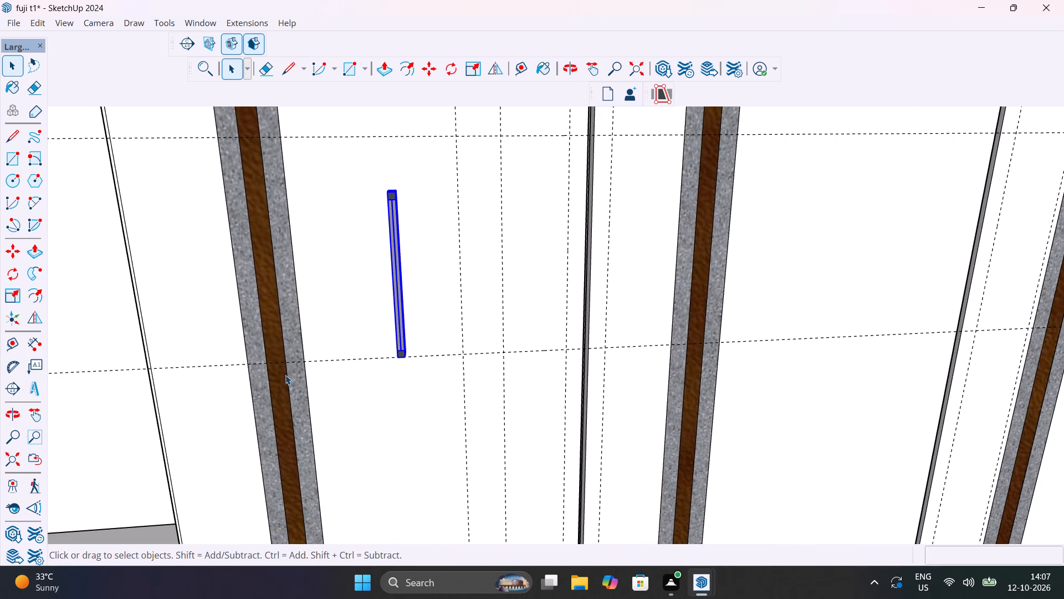
{"action": "scroll", "coordinate": [346, 382], "scroll_direction": "down", "scroll_amount": 11}
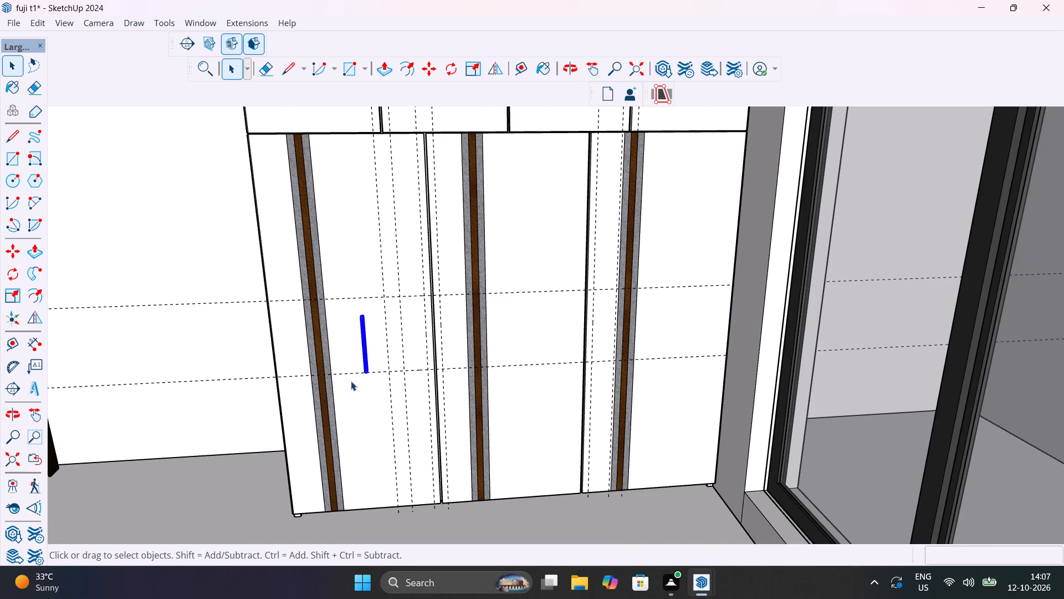
{"action": "middle_click_drag", "start_coordinate": [351, 381], "coordinate": [241, 427]}
{"action": "scroll", "coordinate": [241, 427], "scroll_direction": "down", "scroll_amount": 1}
{"action": "scroll", "coordinate": [258, 407], "scroll_direction": "up", "scroll_amount": 1}
{"action": "left_click", "coordinate": [18, 465]}
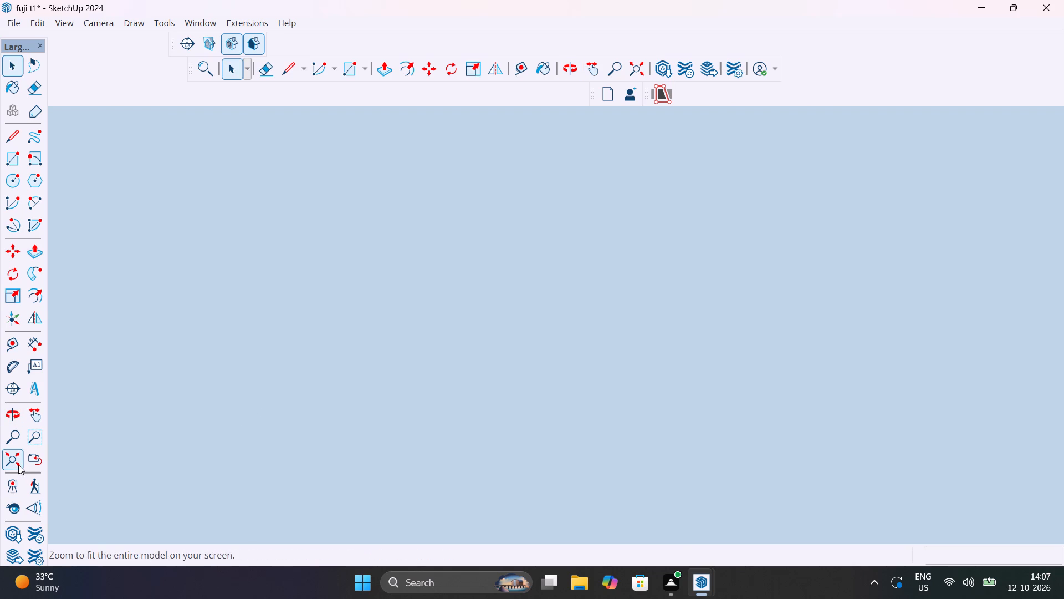
{"action": "middle_click_drag", "start_coordinate": [347, 373], "coordinate": [309, 457]}
{"action": "scroll", "coordinate": [309, 457], "scroll_direction": "down", "scroll_amount": 1}
{"action": "middle_click_drag", "start_coordinate": [586, 329], "coordinate": [565, 360], "text": "shift"}
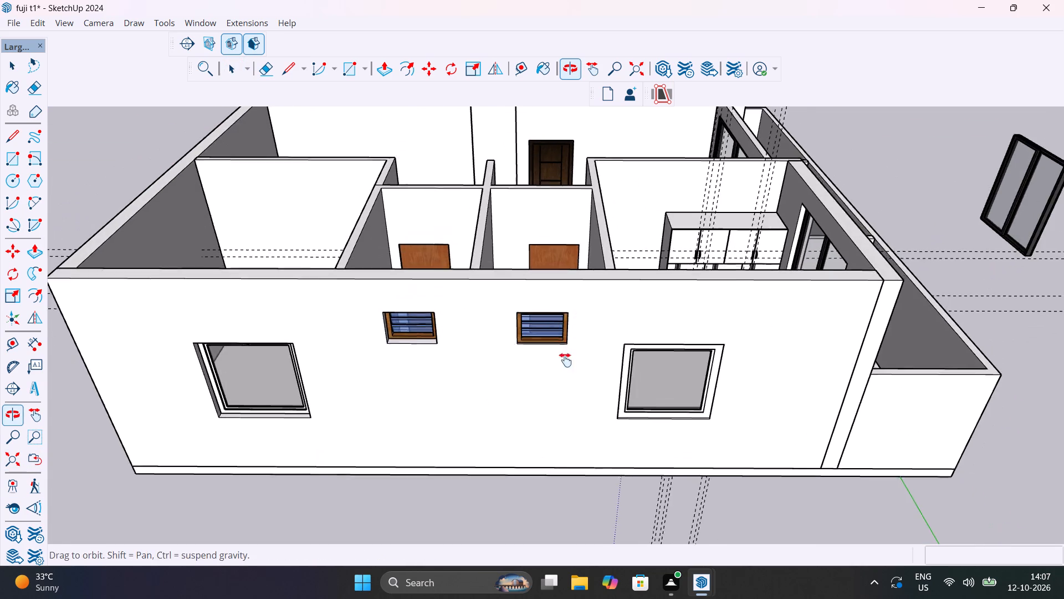
{"action": "middle_click_drag", "start_coordinate": [565, 360], "coordinate": [477, 480], "text": "shift"}
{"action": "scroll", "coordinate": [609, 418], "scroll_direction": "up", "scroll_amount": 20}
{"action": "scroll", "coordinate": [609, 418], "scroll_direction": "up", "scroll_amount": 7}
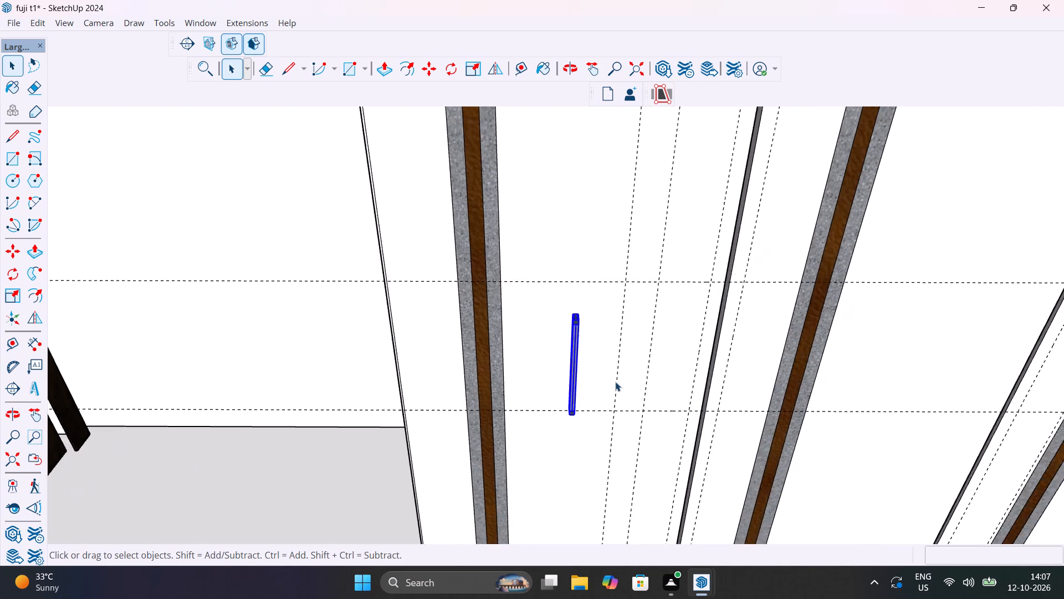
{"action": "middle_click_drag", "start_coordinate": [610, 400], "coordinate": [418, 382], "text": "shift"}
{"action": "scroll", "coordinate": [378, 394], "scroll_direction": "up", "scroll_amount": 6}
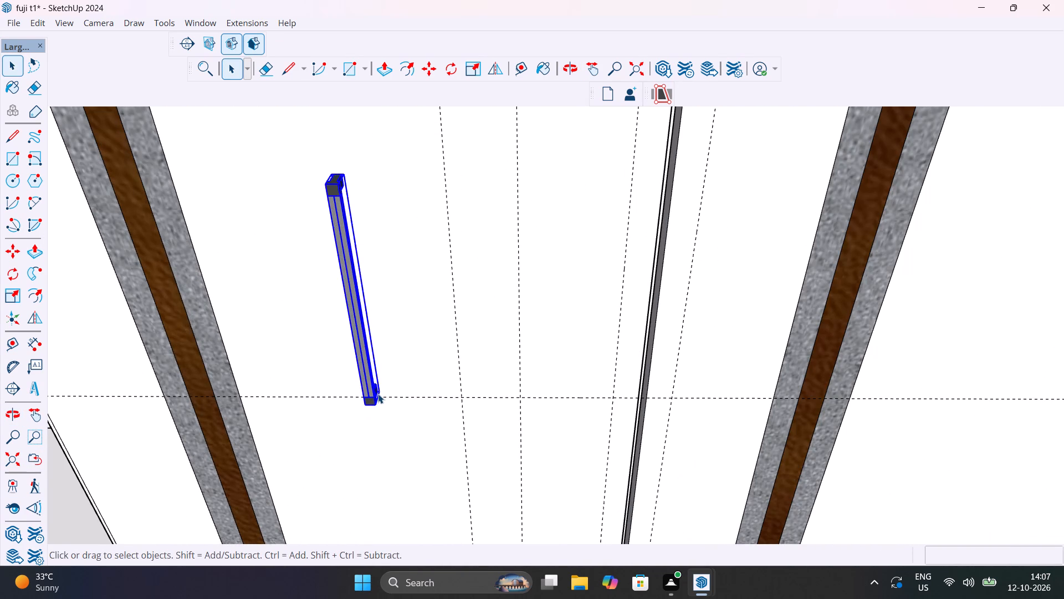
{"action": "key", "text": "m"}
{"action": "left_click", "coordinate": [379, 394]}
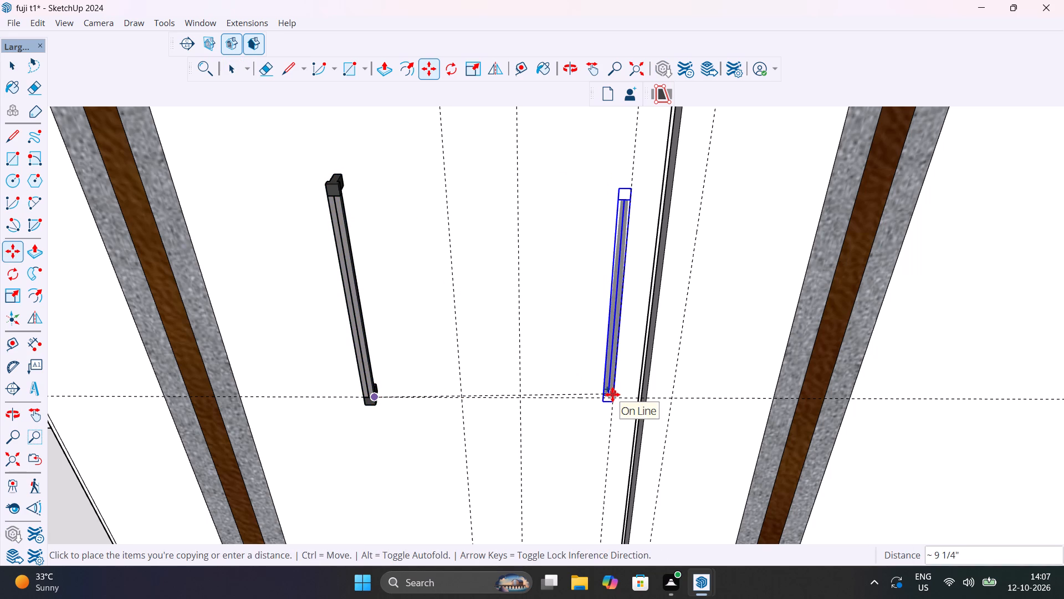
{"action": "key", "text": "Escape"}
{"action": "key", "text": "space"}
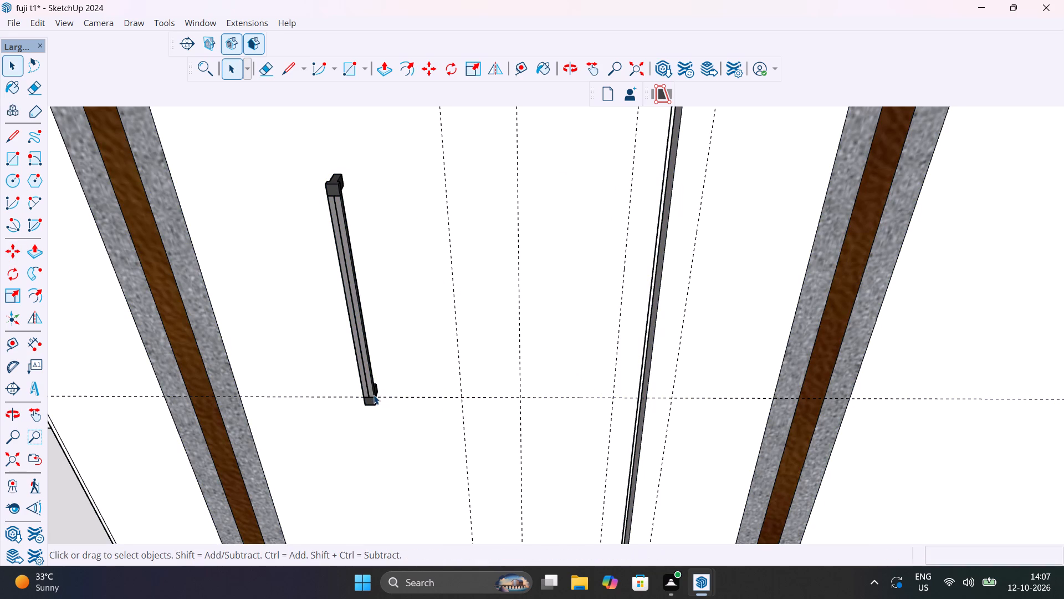
Move the upright handle about 9 1/4" to the lower horizontal guide and the vertical guide beside the gap on the first lower door.
{"action": "left_click", "coordinate": [369, 388]}
{"action": "key", "text": "m"}
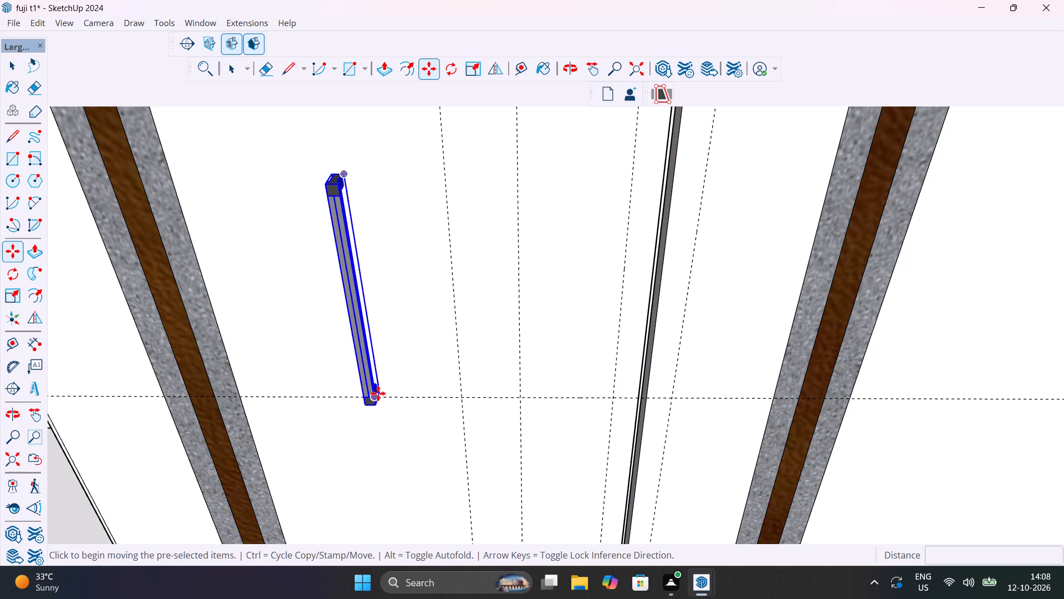
{"action": "left_click", "coordinate": [378, 392]}
{"action": "scroll", "coordinate": [611, 391], "scroll_direction": "up", "scroll_amount": 3}
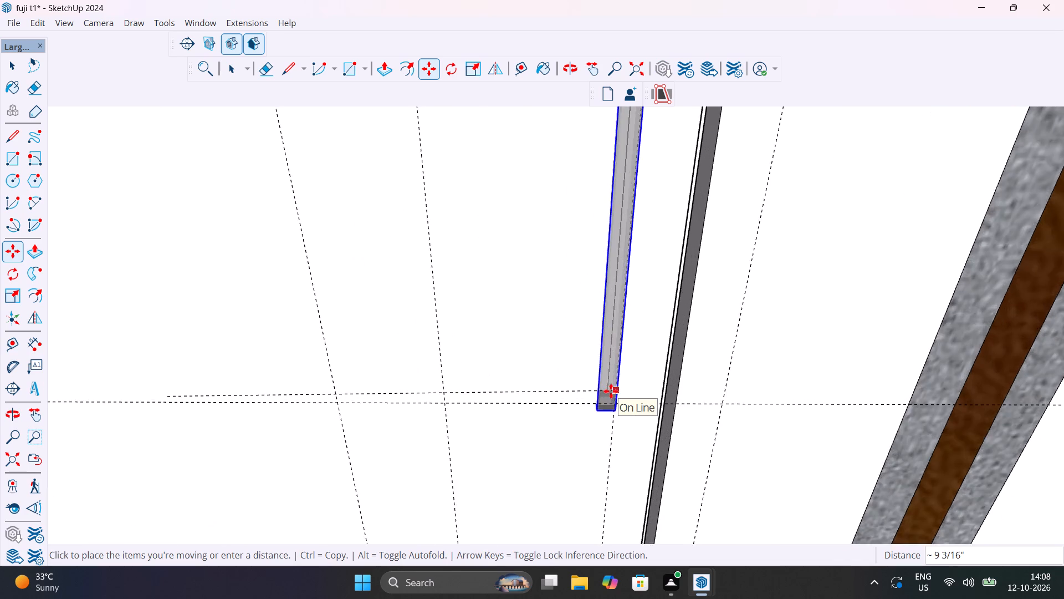
{"action": "scroll", "coordinate": [611, 391], "scroll_direction": "up", "scroll_amount": 7}
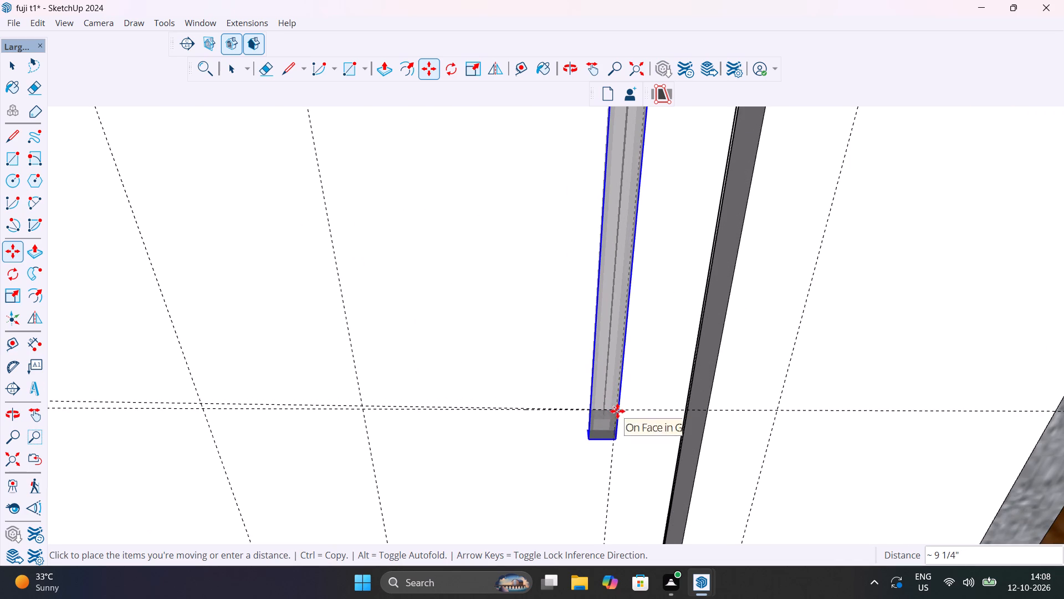
{"action": "left_click", "coordinate": [617, 411]}
Bring the handle out of the door face and align its lower back corner with the intersection of the horizontal and vertical guides.
{"action": "middle_click_drag", "start_coordinate": [565, 396], "coordinate": [370, 315]}
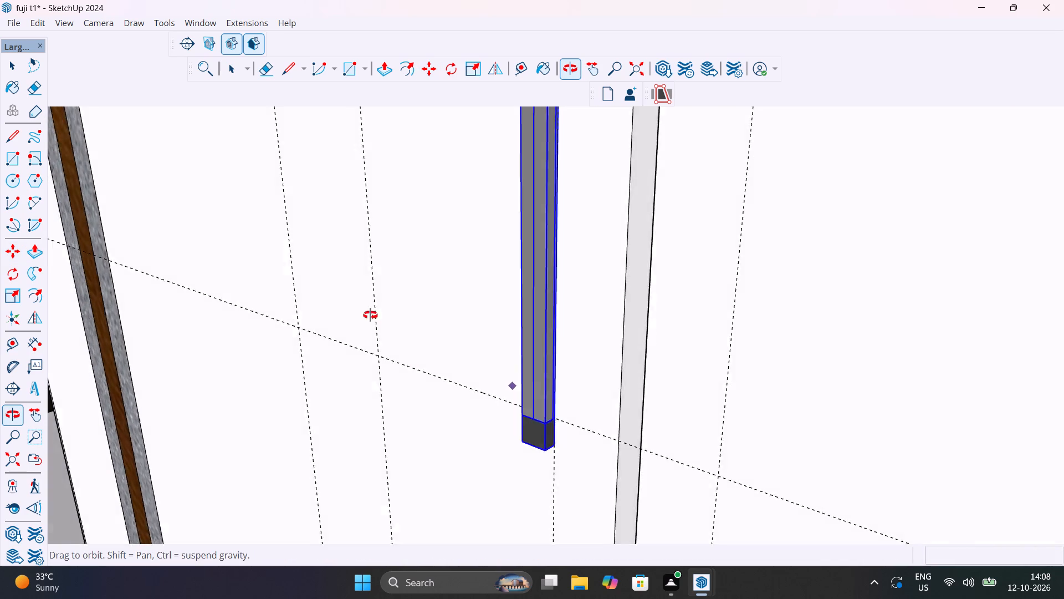
{"action": "middle_click_drag", "start_coordinate": [370, 315], "coordinate": [334, 292]}
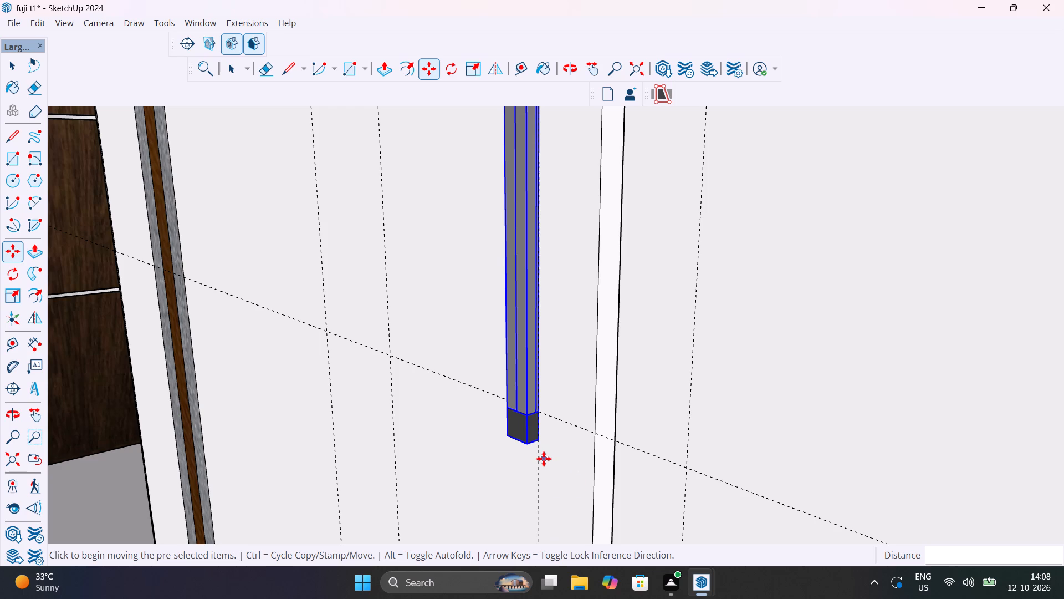
{"action": "middle_click_drag", "start_coordinate": [538, 438], "coordinate": [504, 433]}
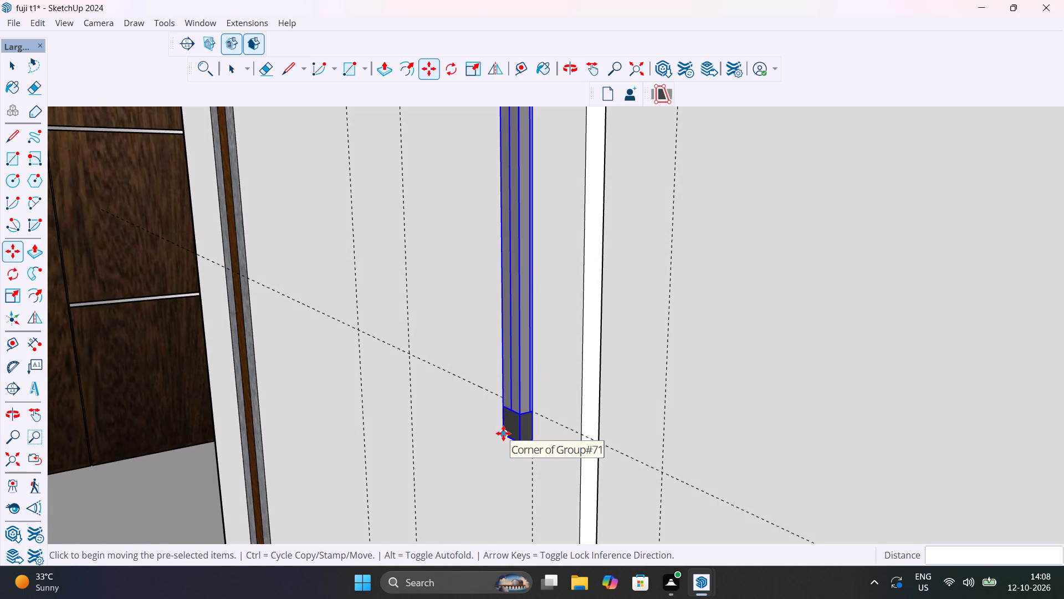
{"action": "key", "text": "m"}
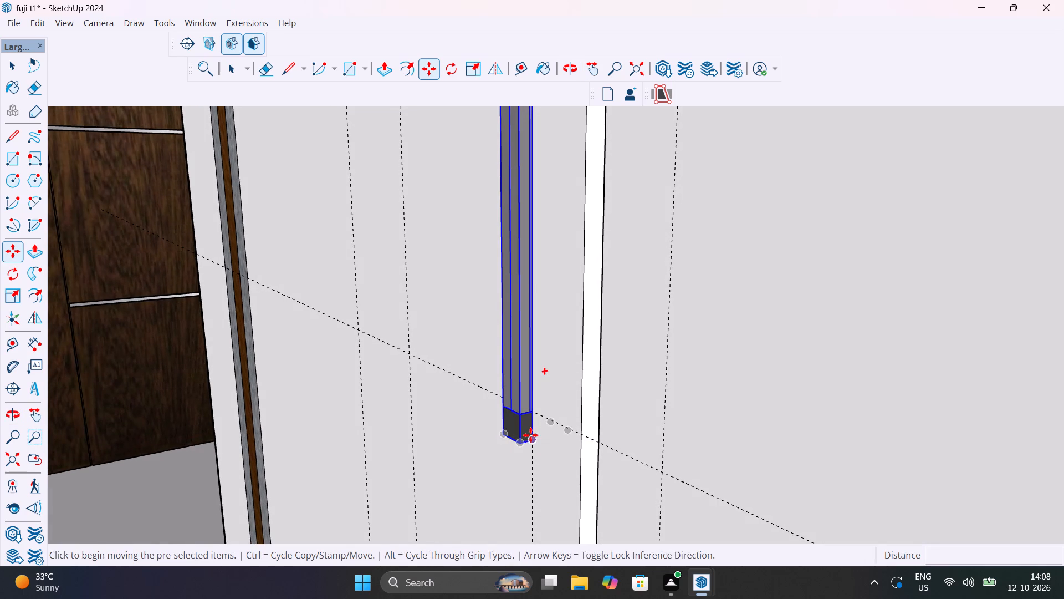
{"action": "left_click", "coordinate": [530, 435]}
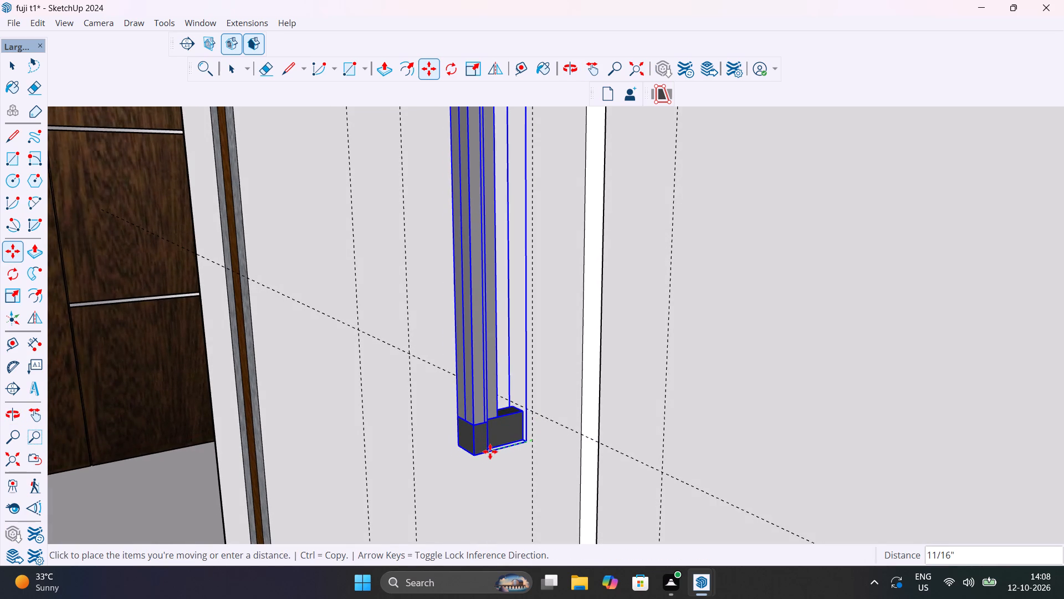
{"action": "left_click", "coordinate": [490, 451]}
{"action": "left_click", "coordinate": [527, 443]}
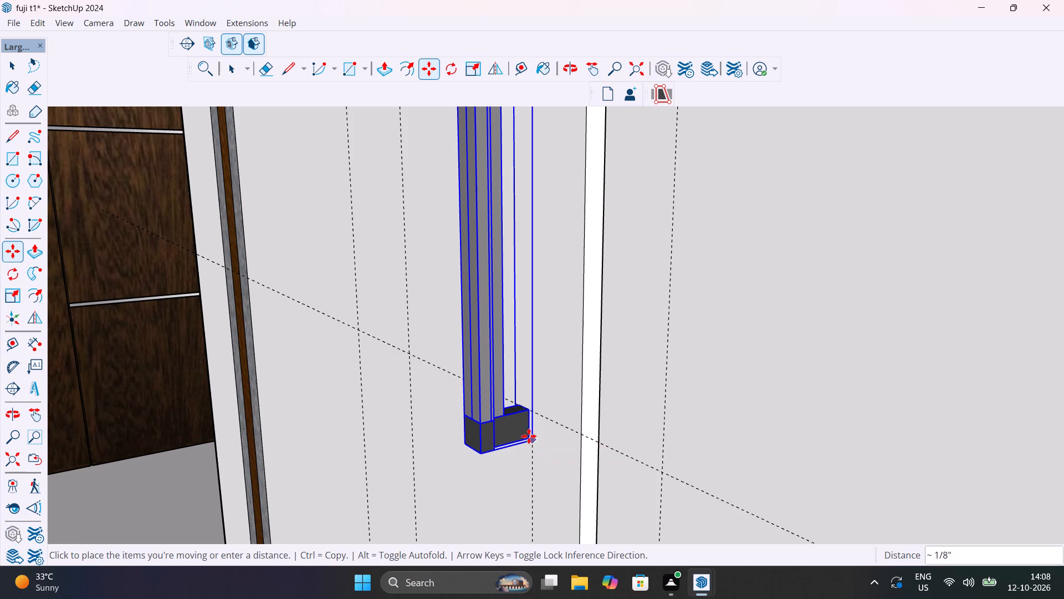
{"action": "left_click", "coordinate": [531, 414]}
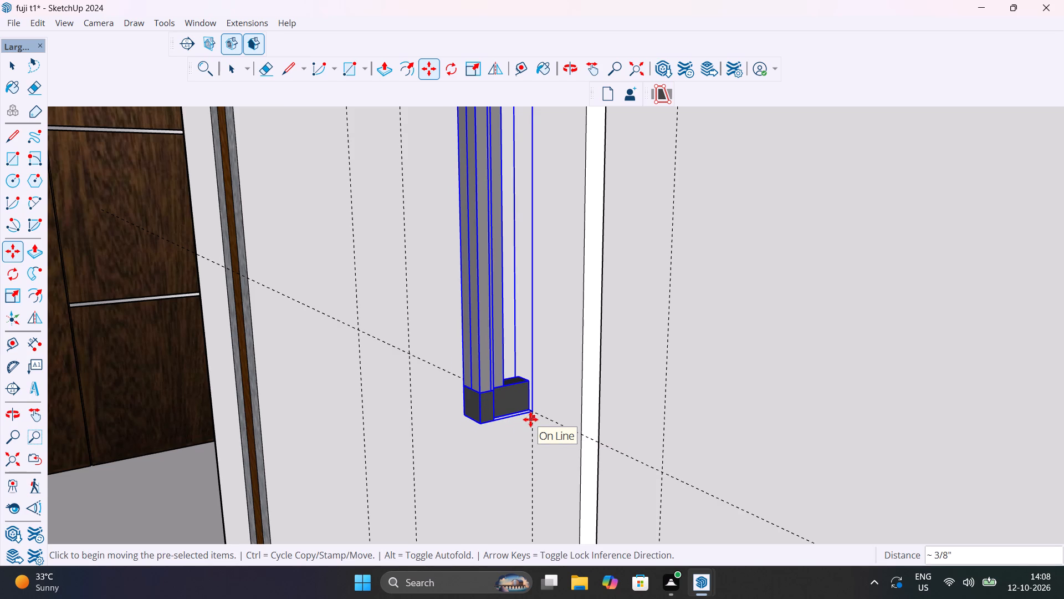
Copy the upright handle about 2 3/4" along the lower horizontal guide to the vertical guide across the door gap.
{"action": "scroll", "coordinate": [530, 419], "scroll_direction": "down", "scroll_amount": 16}
{"action": "middle_click_drag", "start_coordinate": [533, 420], "coordinate": [727, 445]}
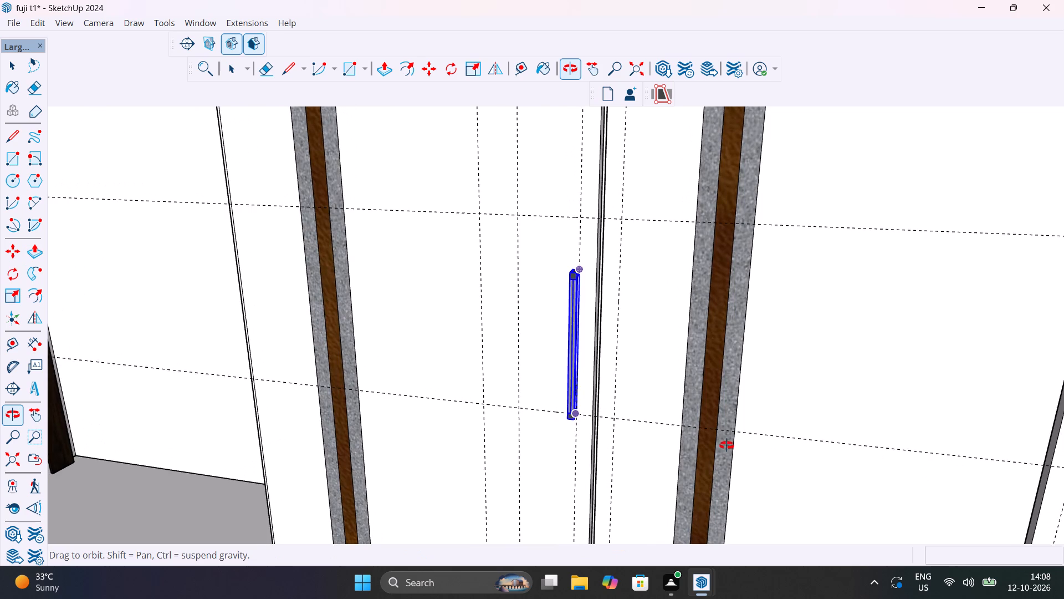
{"action": "middle_click_drag", "start_coordinate": [727, 445], "coordinate": [611, 432]}
{"action": "scroll", "coordinate": [502, 402], "scroll_direction": "up", "scroll_amount": 9}
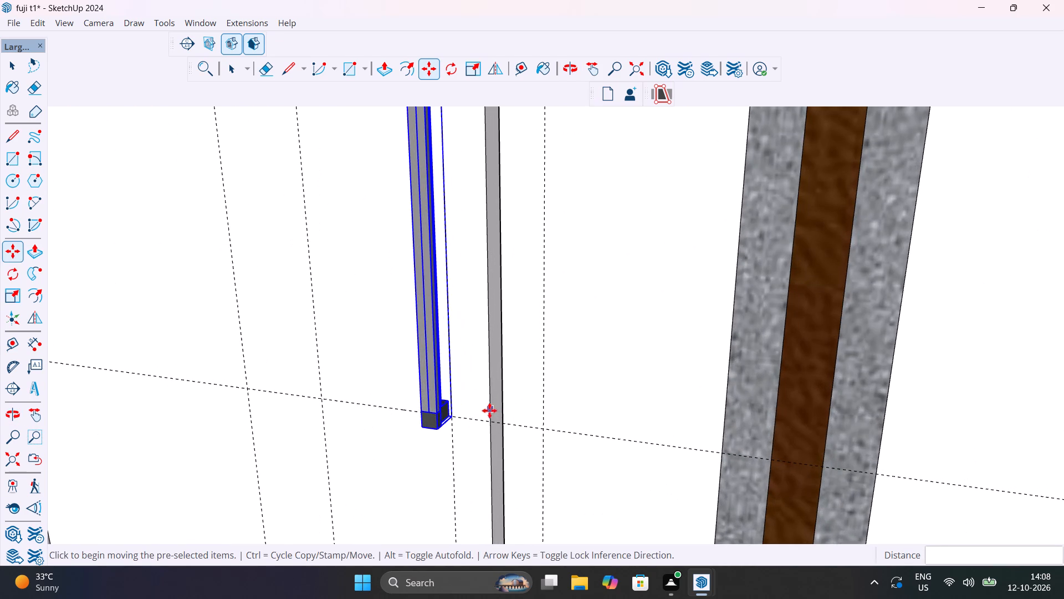
{"action": "left_click", "coordinate": [456, 419]}
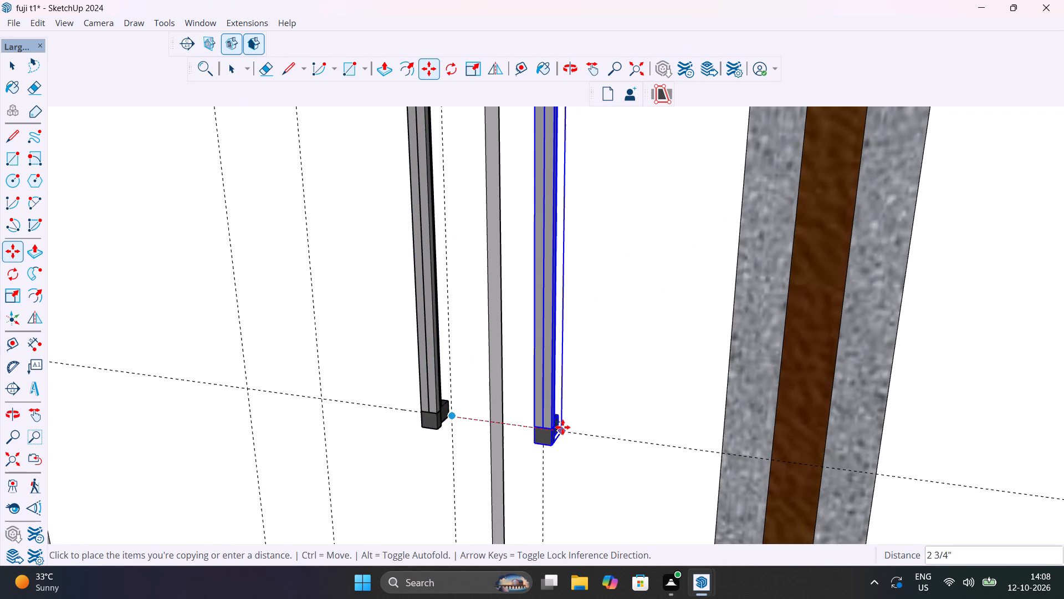
{"action": "left_click", "coordinate": [562, 427]}
Shift the copied handle about 1/16" so its lower back corner meets the intersection of the two guides.
{"action": "middle_click_drag", "start_coordinate": [509, 456], "coordinate": [701, 443]}
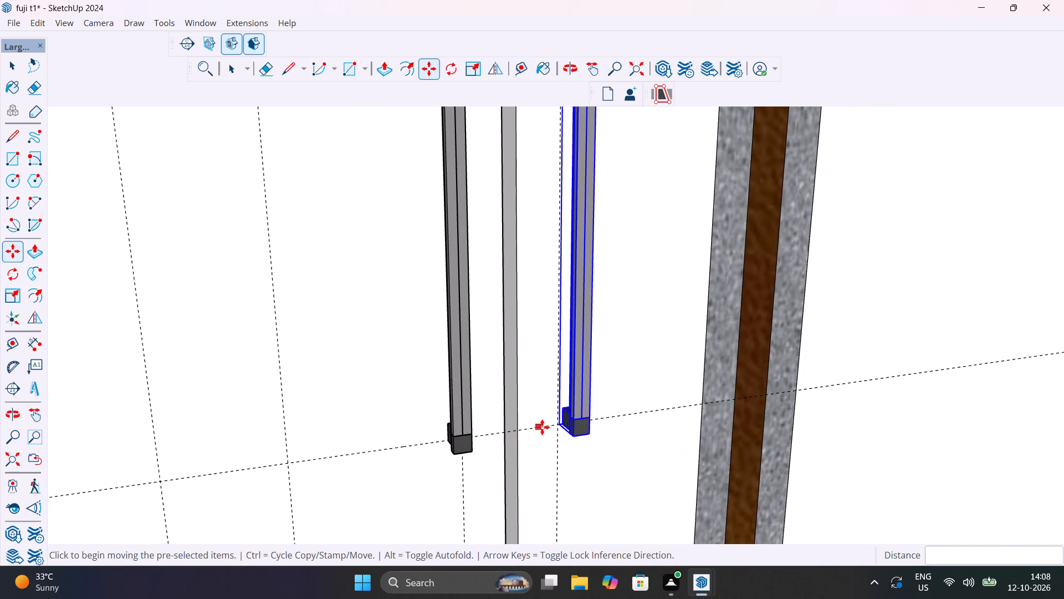
{"action": "scroll", "coordinate": [545, 427], "scroll_direction": "up", "scroll_amount": 8}
{"action": "left_click", "coordinate": [576, 419]}
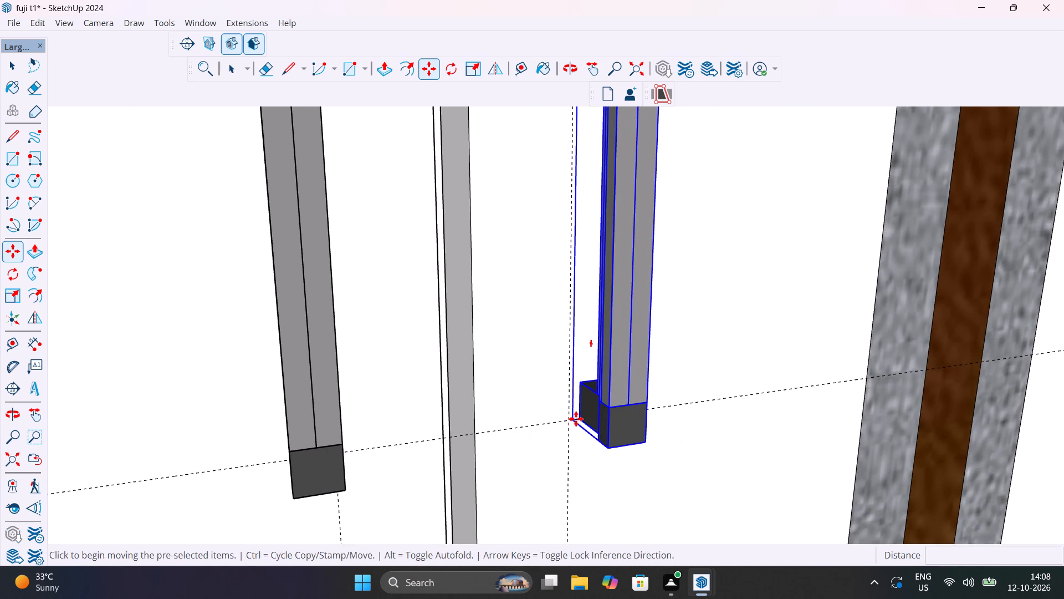
{"action": "left_click", "coordinate": [569, 418]}
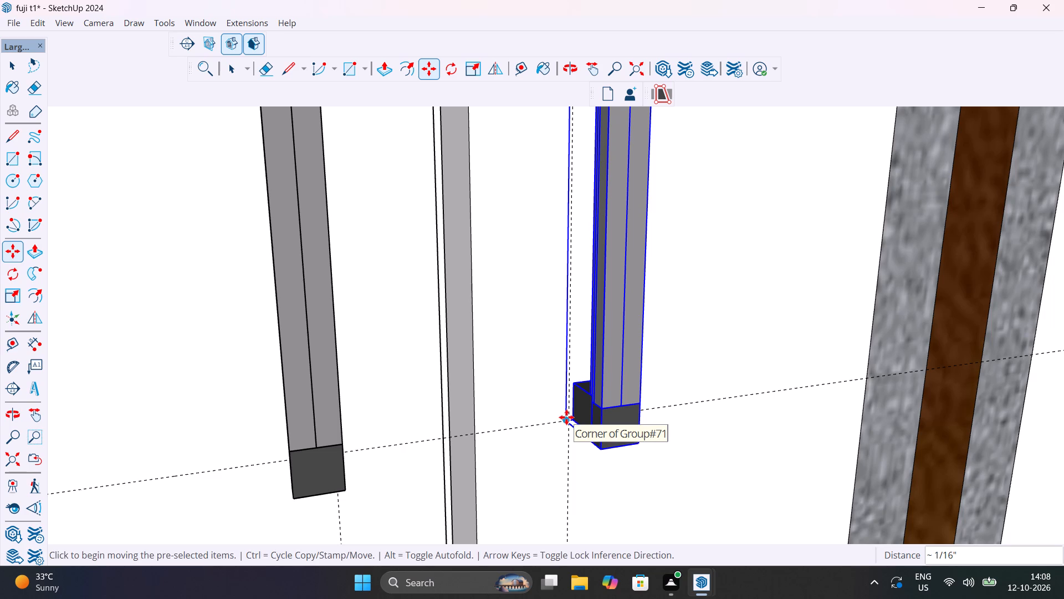
{"action": "scroll", "coordinate": [581, 439], "scroll_direction": "down", "scroll_amount": 4}
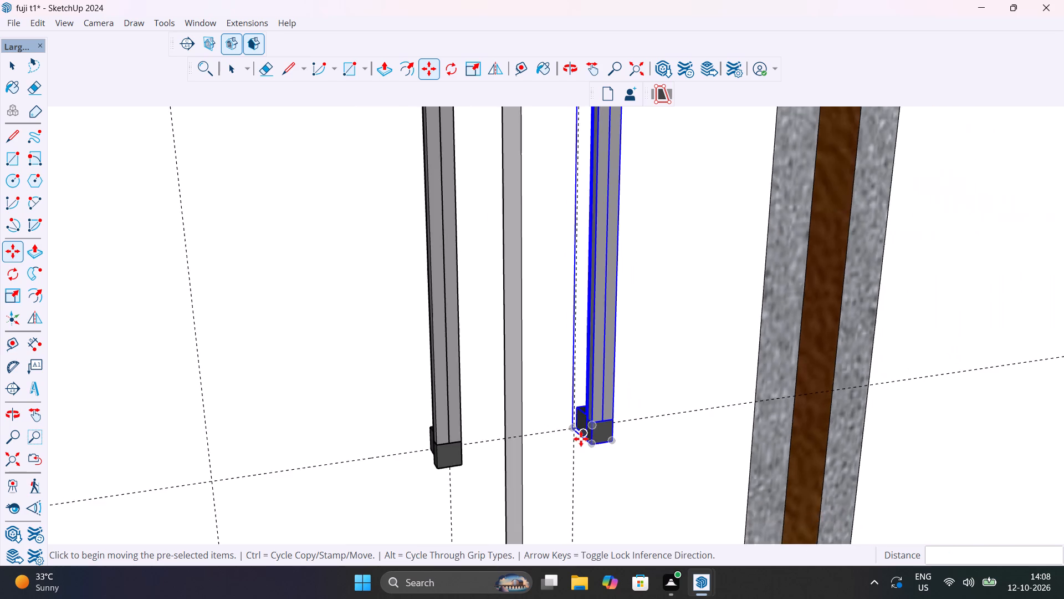
Copy the second handle about 1' 11 9/16" along the lower horizontal guide to the vertical guide on the third lower door.
{"action": "scroll", "coordinate": [581, 439], "scroll_direction": "down", "scroll_amount": 13}
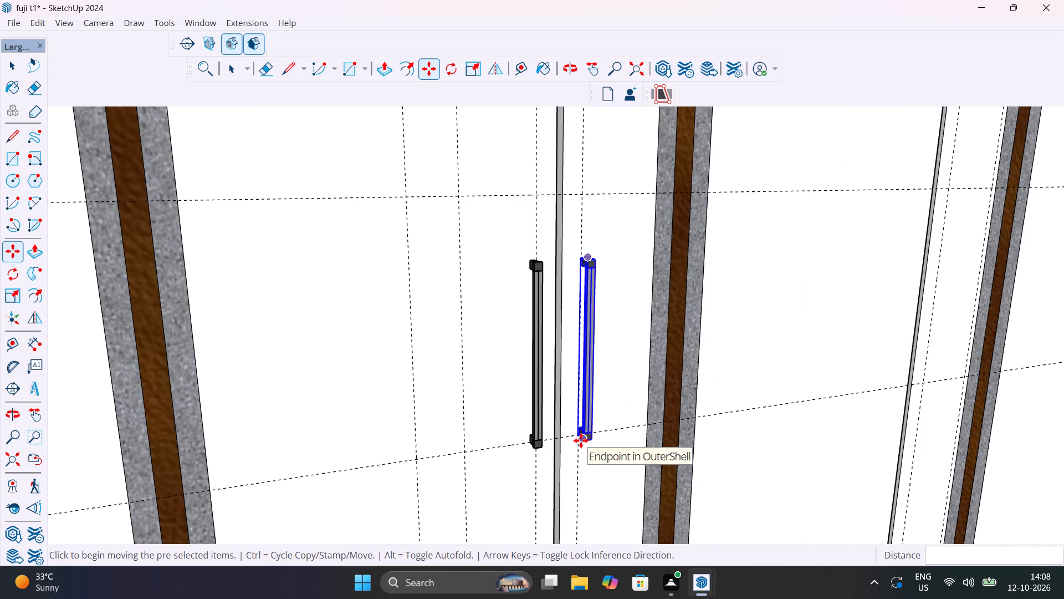
{"action": "middle_click_drag", "start_coordinate": [581, 440], "coordinate": [332, 446]}
{"action": "middle_click_drag", "start_coordinate": [370, 444], "coordinate": [366, 444]}
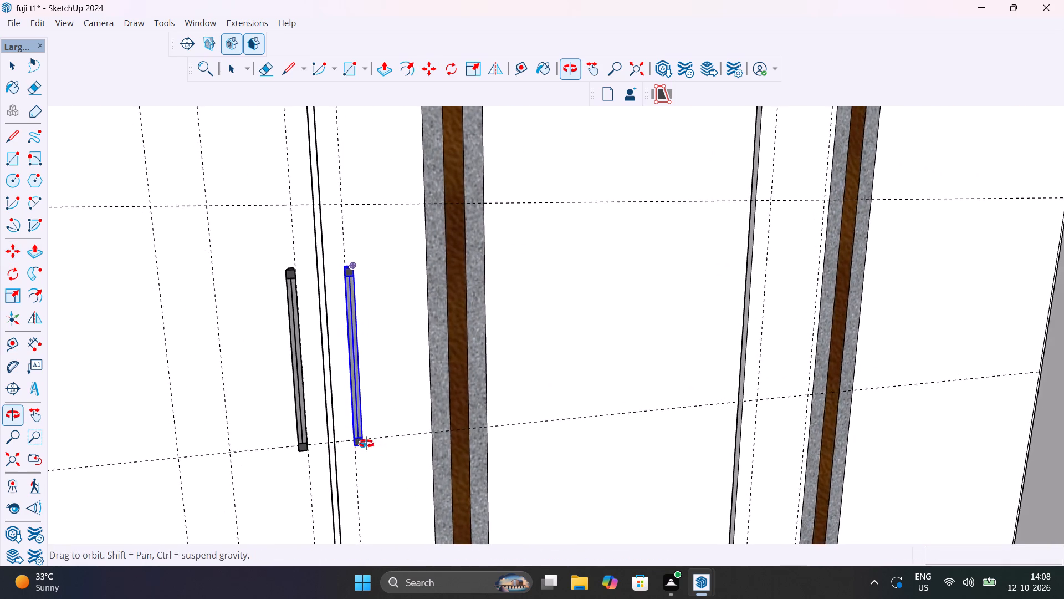
{"action": "middle_click_drag", "start_coordinate": [366, 444], "coordinate": [222, 434]}
{"action": "left_click", "coordinate": [406, 417]}
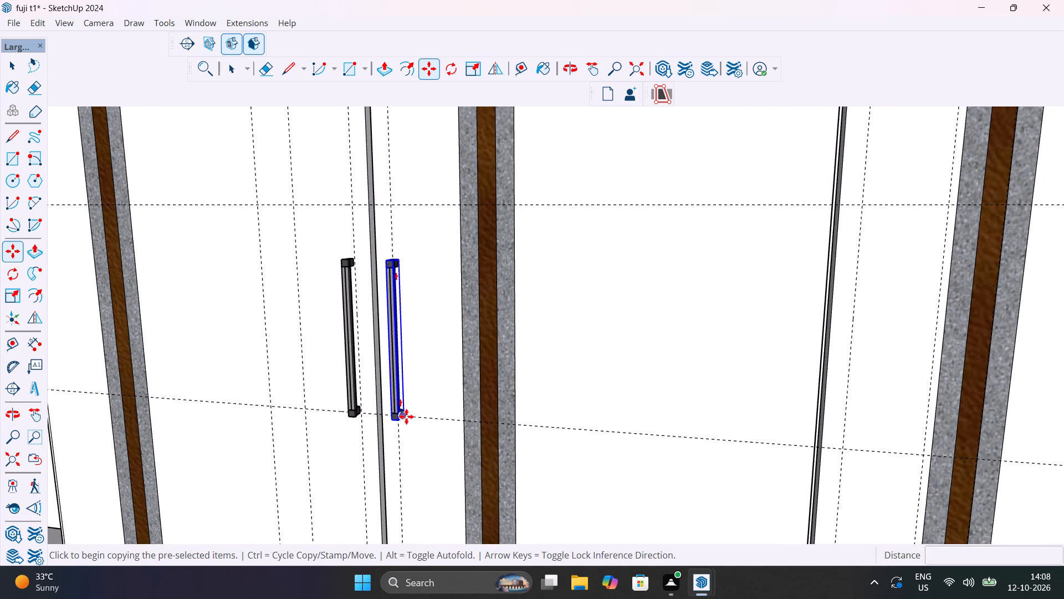
{"action": "scroll", "coordinate": [765, 432], "scroll_direction": "down", "scroll_amount": 6}
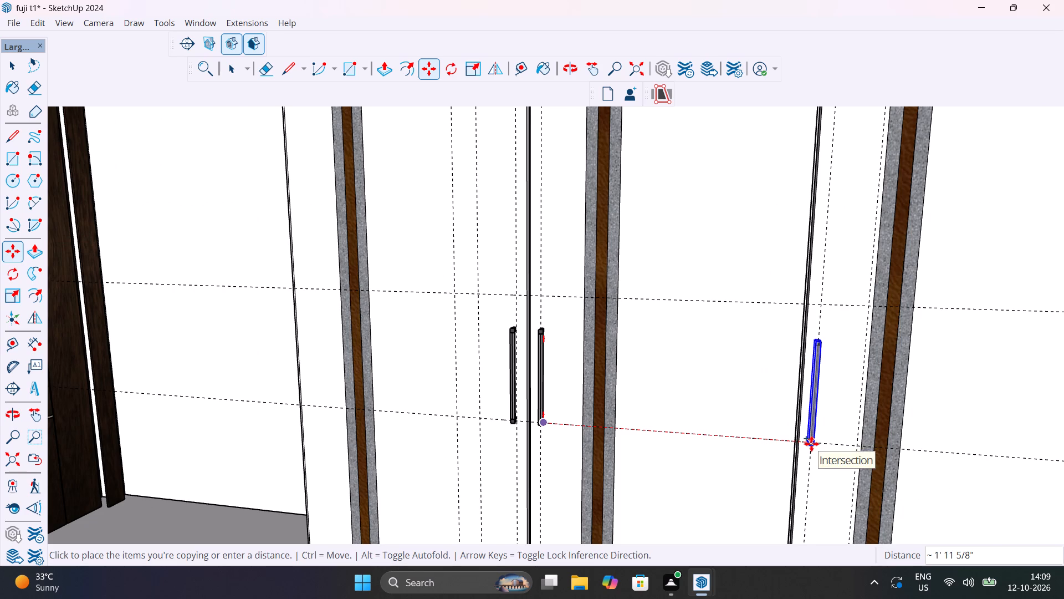
{"action": "middle_click_drag", "start_coordinate": [810, 444], "coordinate": [633, 404]}
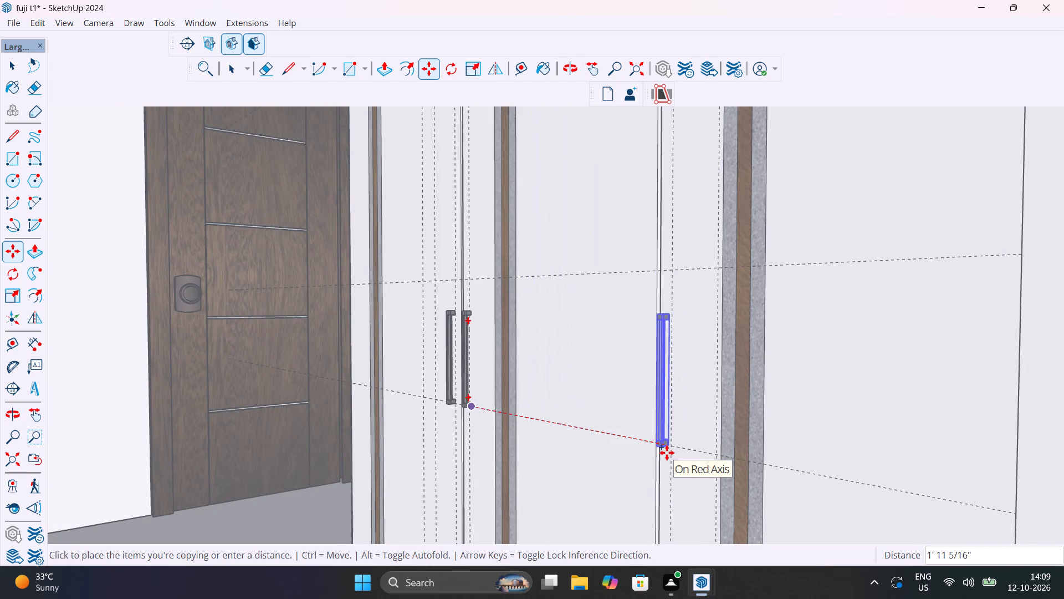
{"action": "scroll", "coordinate": [667, 453], "scroll_direction": "up", "scroll_amount": 17}
{"action": "left_click", "coordinate": [672, 442]}
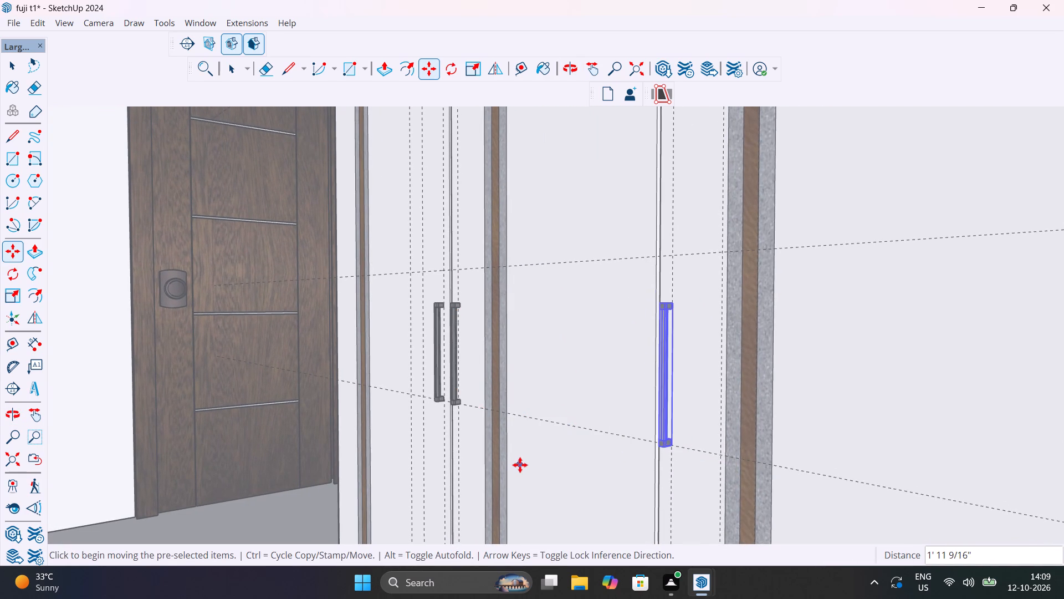
{"action": "scroll", "coordinate": [520, 465], "scroll_direction": "down", "scroll_amount": 15}
{"action": "key", "text": "Escape"}
{"action": "key", "text": "space"}
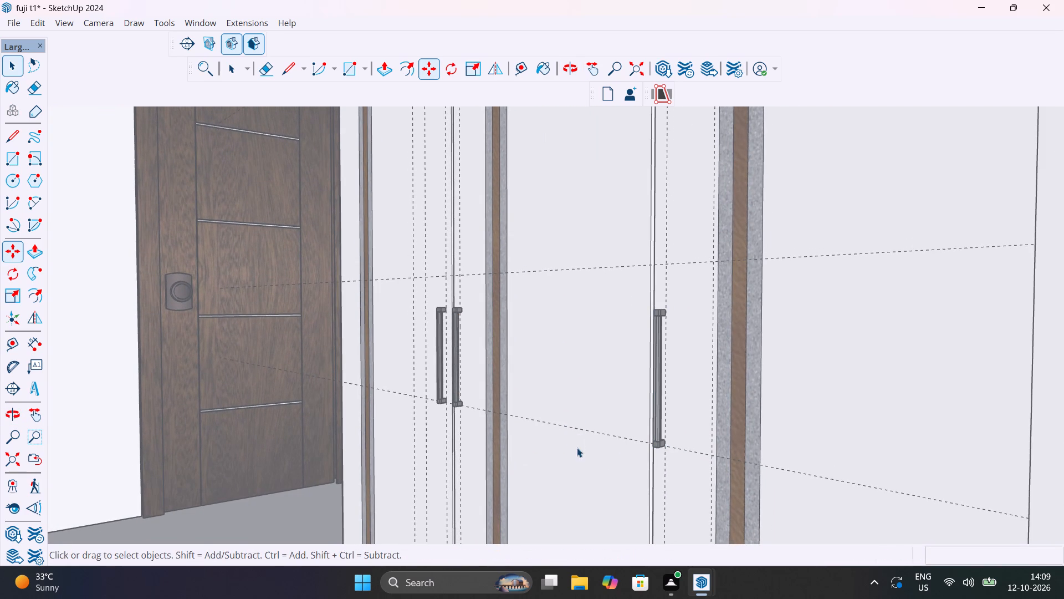
Examine the wardrobe with its handles and the whole house model from several viewpoints.
{"action": "scroll", "coordinate": [561, 458], "scroll_direction": "down", "scroll_amount": 20}
{"action": "scroll", "coordinate": [561, 458], "scroll_direction": "down", "scroll_amount": 20}
{"action": "scroll", "coordinate": [561, 458], "scroll_direction": "down", "scroll_amount": 7}
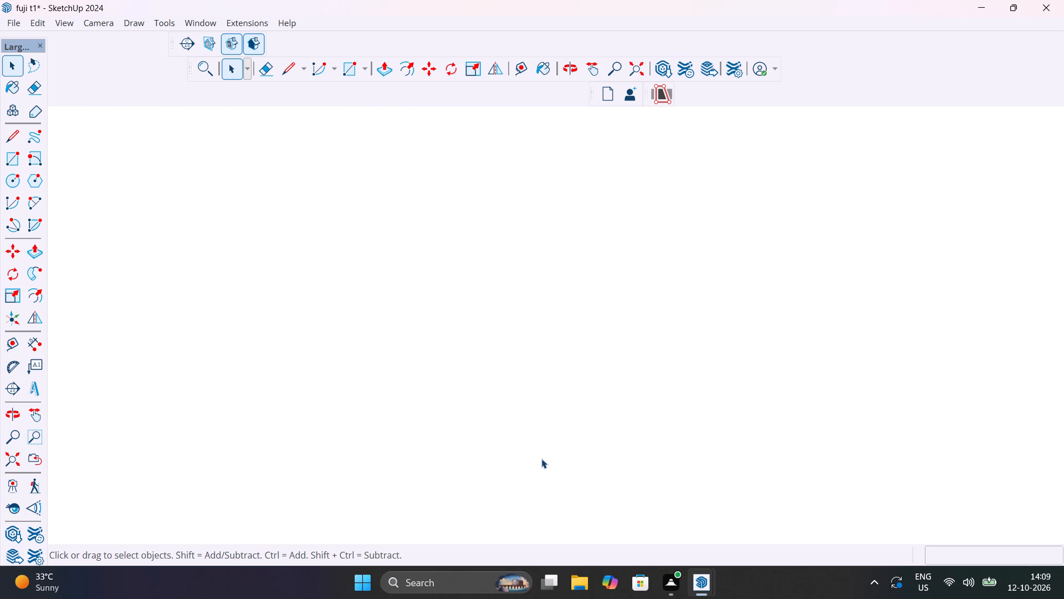
{"action": "scroll", "coordinate": [541, 459], "scroll_direction": "down", "scroll_amount": 7}
{"action": "left_click", "coordinate": [12, 463]}
{"action": "left_click", "coordinate": [569, 479]}
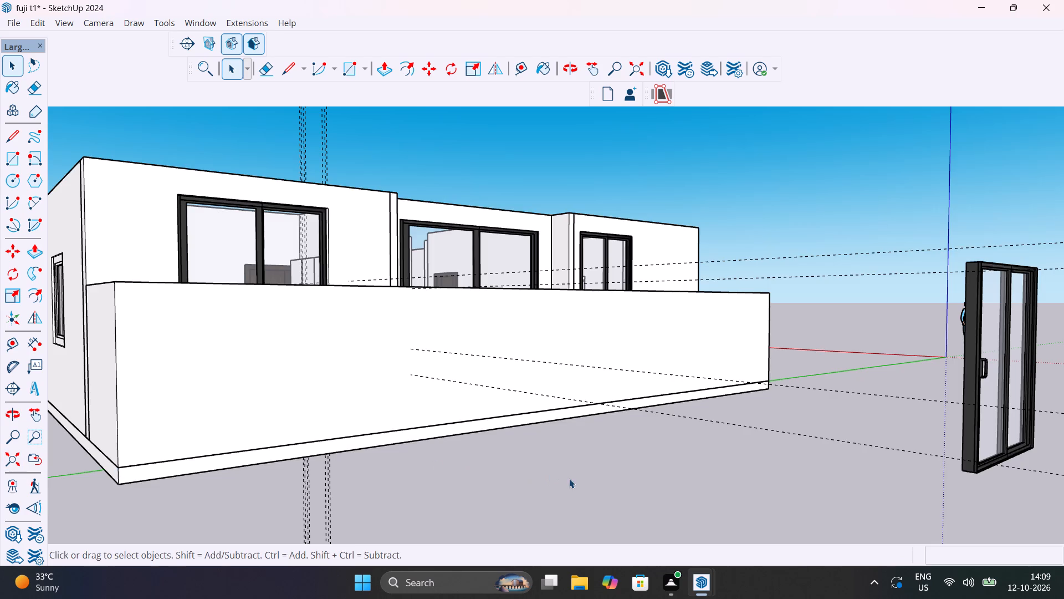
{"action": "middle_click_drag", "start_coordinate": [573, 388], "coordinate": [545, 536]}
{"action": "scroll", "coordinate": [323, 348], "scroll_direction": "up", "scroll_amount": 5}
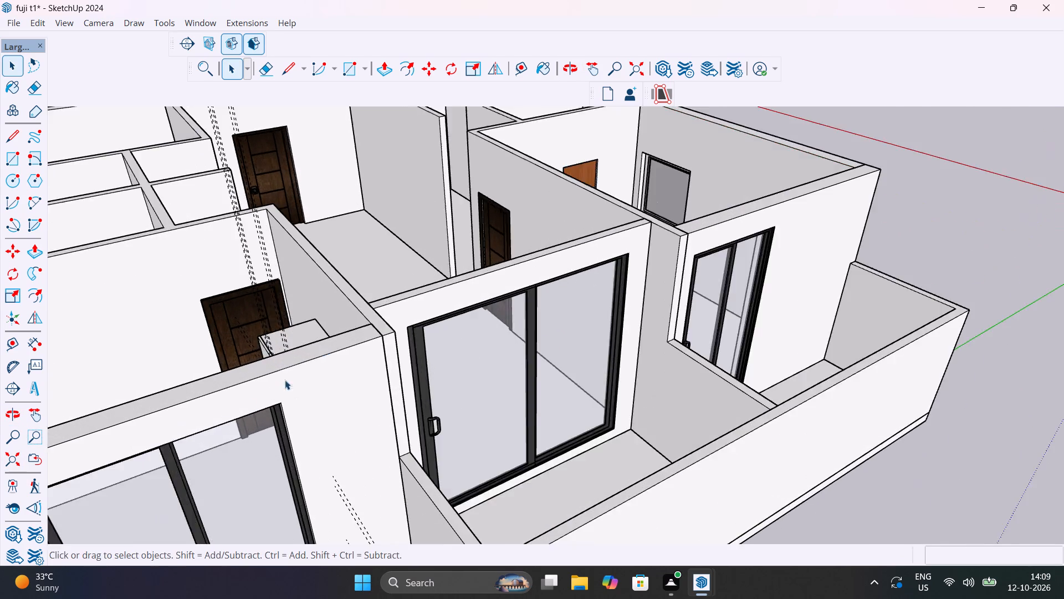
{"action": "scroll", "coordinate": [285, 380], "scroll_direction": "up", "scroll_amount": 4}
{"action": "middle_click_drag", "start_coordinate": [251, 403], "coordinate": [504, 272]}
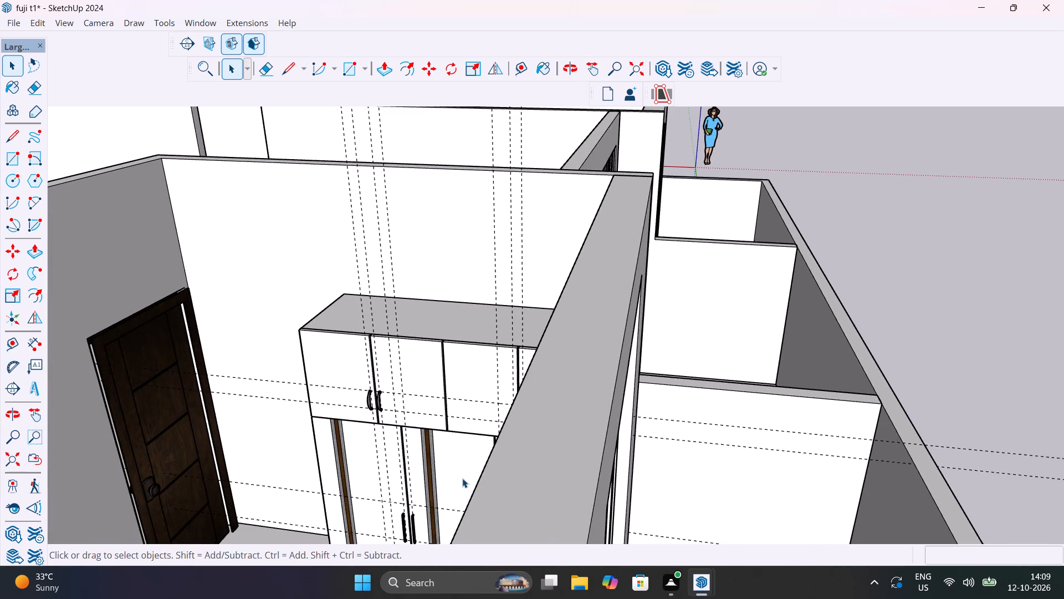
{"action": "scroll", "coordinate": [474, 478], "scroll_direction": "up", "scroll_amount": 2}
{"action": "middle_click_drag", "start_coordinate": [488, 472], "coordinate": [638, 475]}
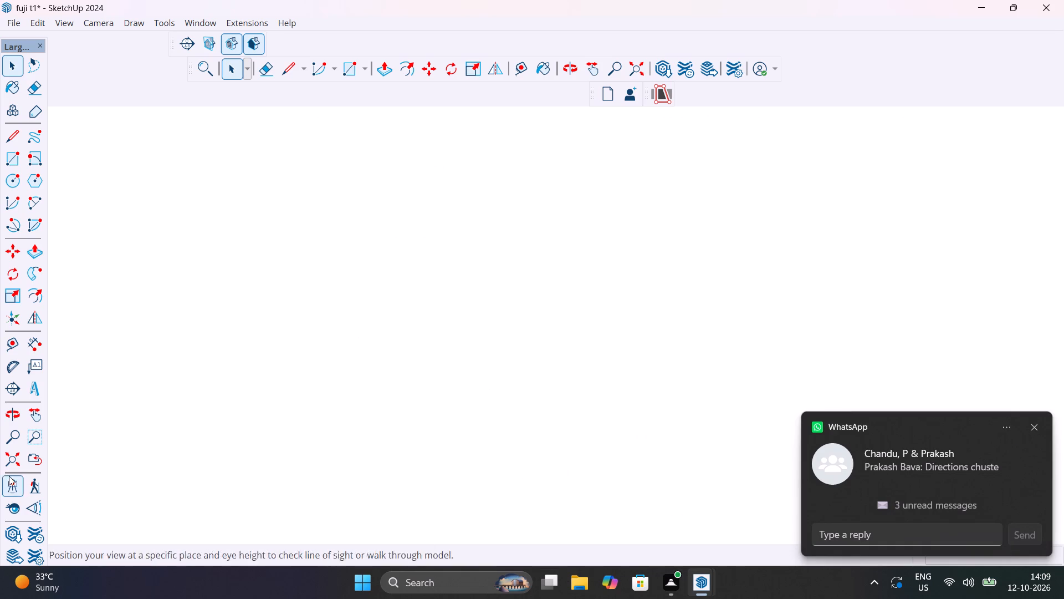
{"action": "left_click", "coordinate": [12, 460]}
{"action": "scroll", "coordinate": [505, 421], "scroll_direction": "down", "scroll_amount": 1}
{"action": "middle_click_drag", "start_coordinate": [497, 419], "coordinate": [233, 432]}
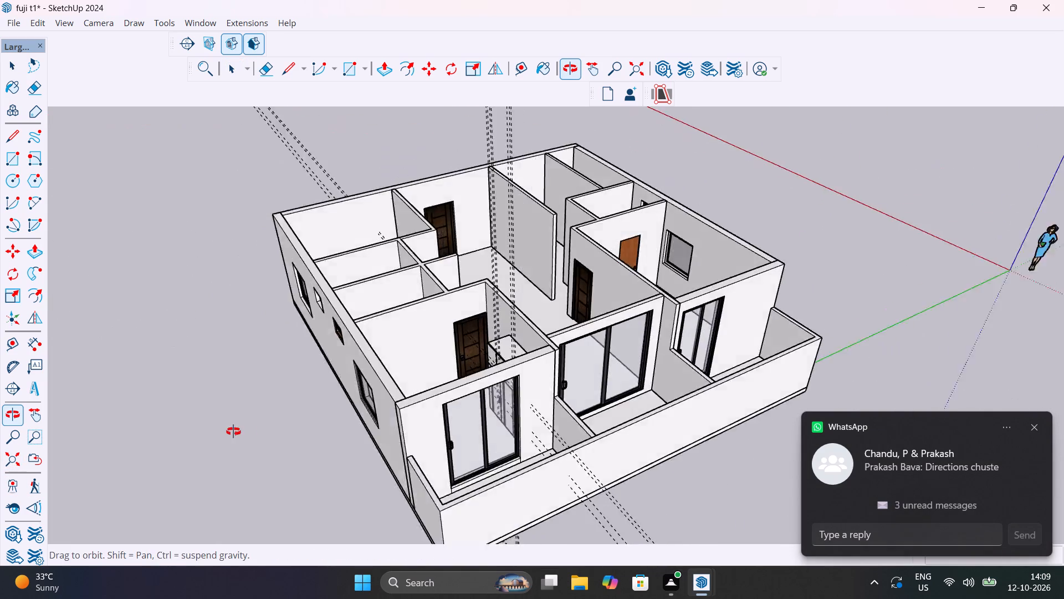
{"action": "middle_click_drag", "start_coordinate": [233, 432], "coordinate": [579, 440]}
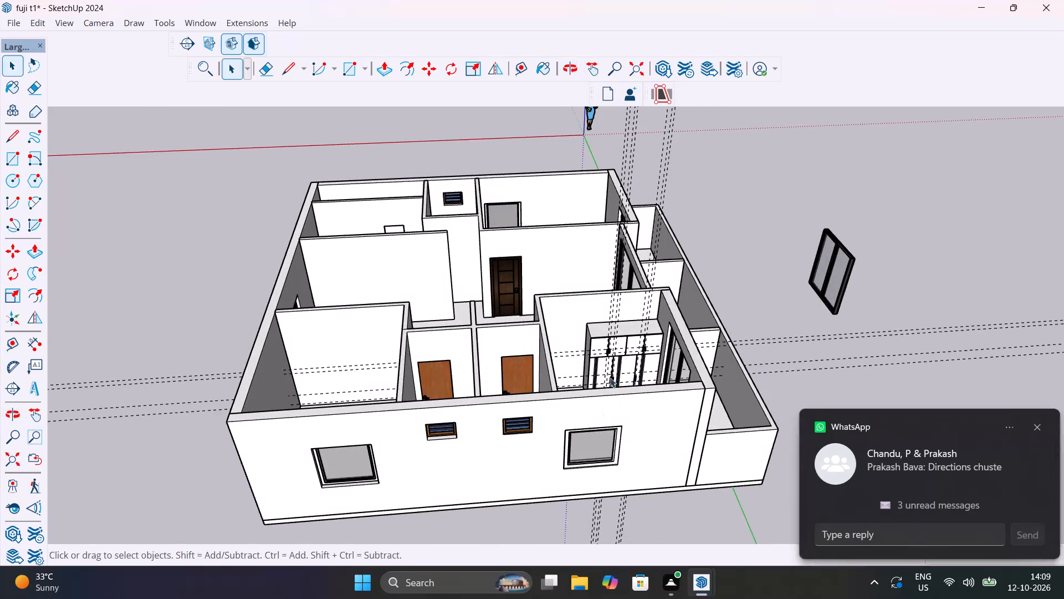
{"action": "scroll", "coordinate": [620, 379], "scroll_direction": "up", "scroll_amount": 15}
{"action": "scroll", "coordinate": [665, 385], "scroll_direction": "up", "scroll_amount": 5}
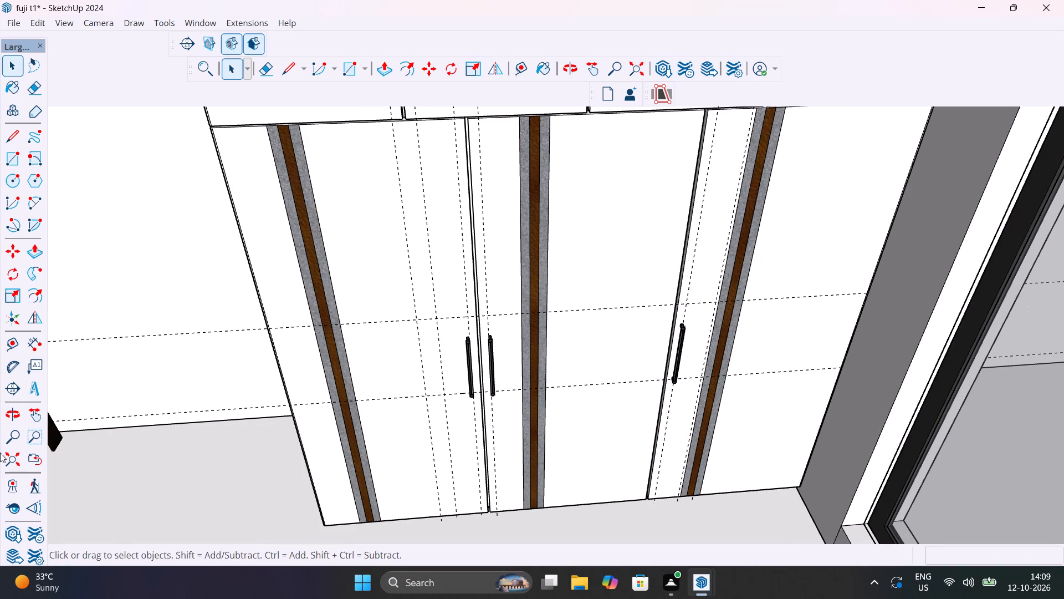
{"action": "left_click", "coordinate": [8, 465]}
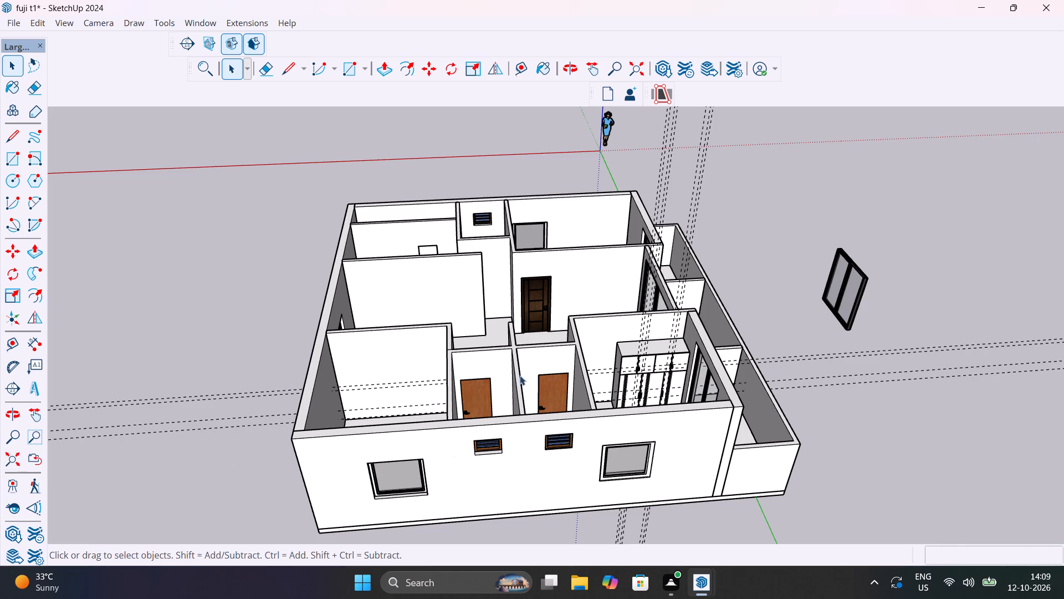
{"action": "scroll", "coordinate": [520, 375], "scroll_direction": "up", "scroll_amount": 5}
{"action": "middle_click_drag", "start_coordinate": [549, 378], "coordinate": [209, 349]}
{"action": "middle_click_drag", "start_coordinate": [600, 389], "coordinate": [765, 468]}
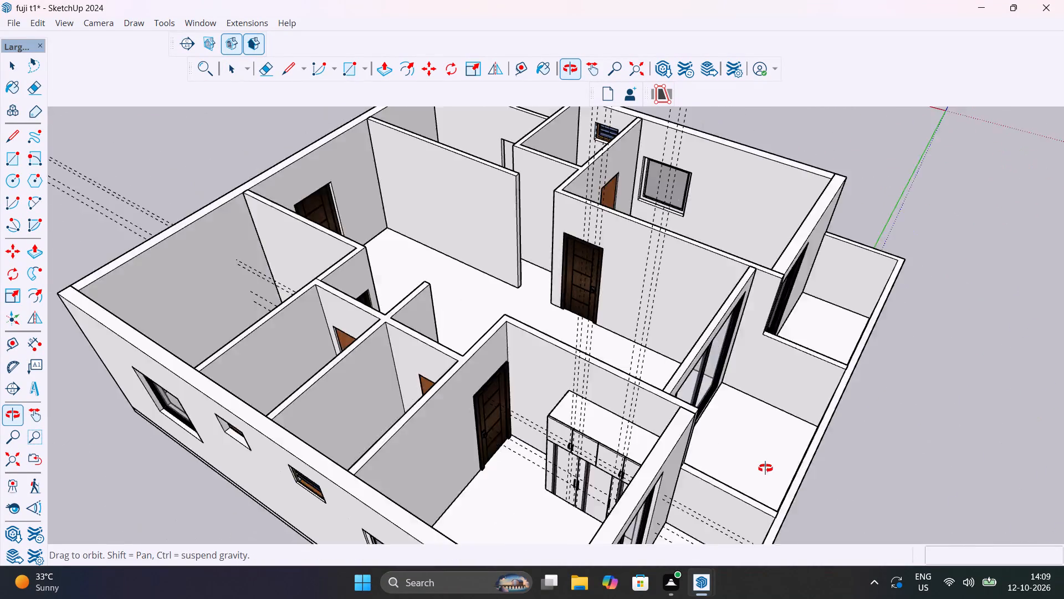
{"action": "middle_click_drag", "start_coordinate": [765, 468], "coordinate": [862, 362]}
{"action": "scroll", "coordinate": [845, 399], "scroll_direction": "down", "scroll_amount": 9}
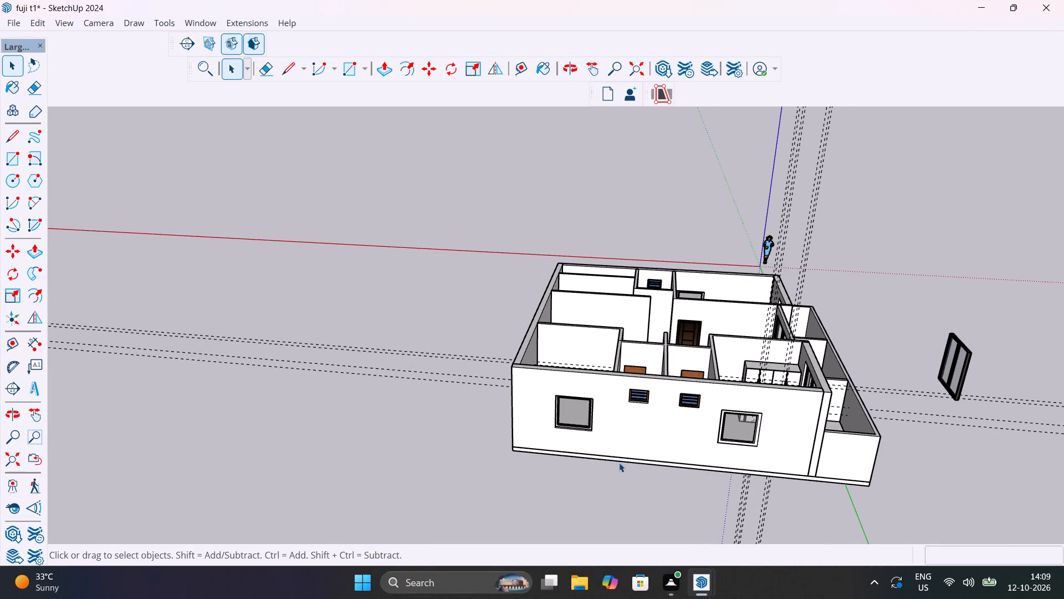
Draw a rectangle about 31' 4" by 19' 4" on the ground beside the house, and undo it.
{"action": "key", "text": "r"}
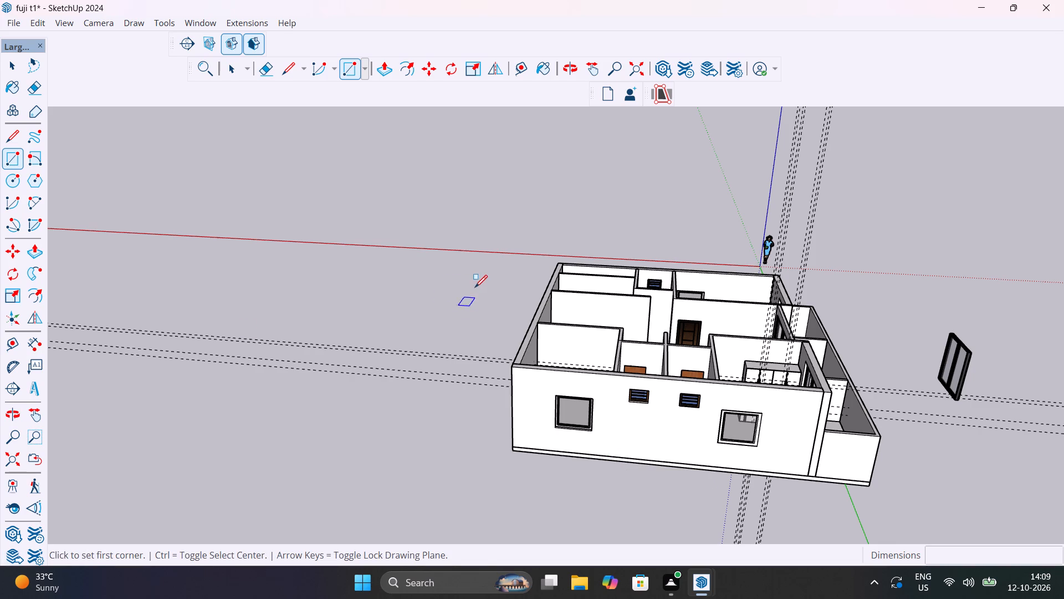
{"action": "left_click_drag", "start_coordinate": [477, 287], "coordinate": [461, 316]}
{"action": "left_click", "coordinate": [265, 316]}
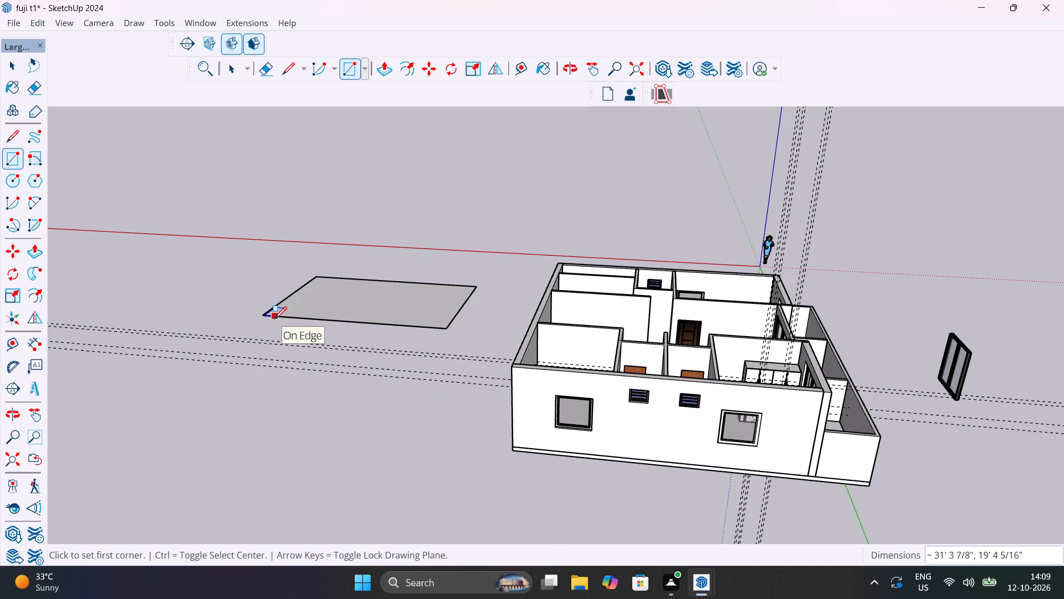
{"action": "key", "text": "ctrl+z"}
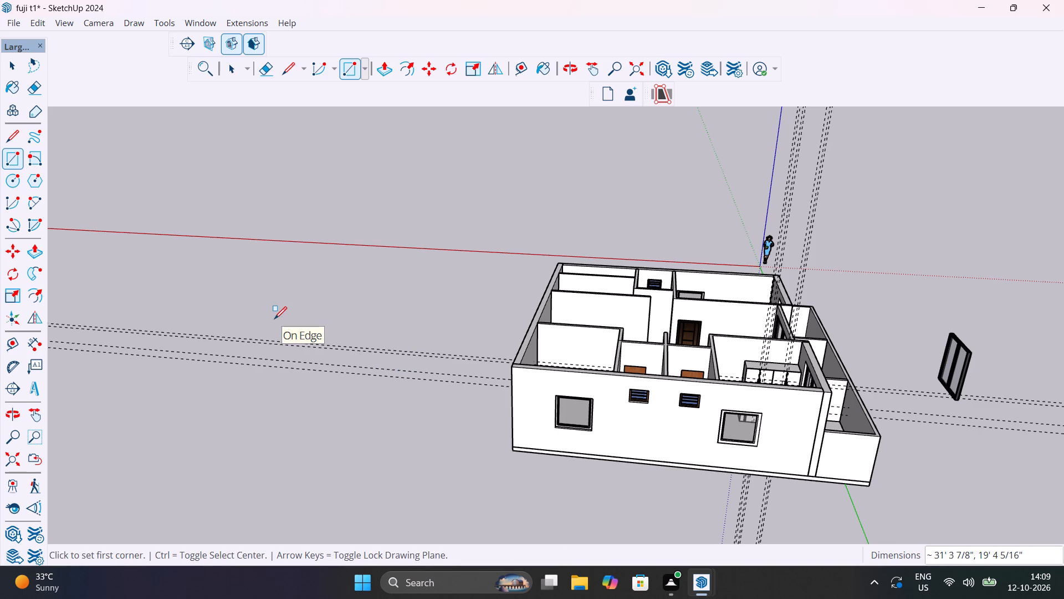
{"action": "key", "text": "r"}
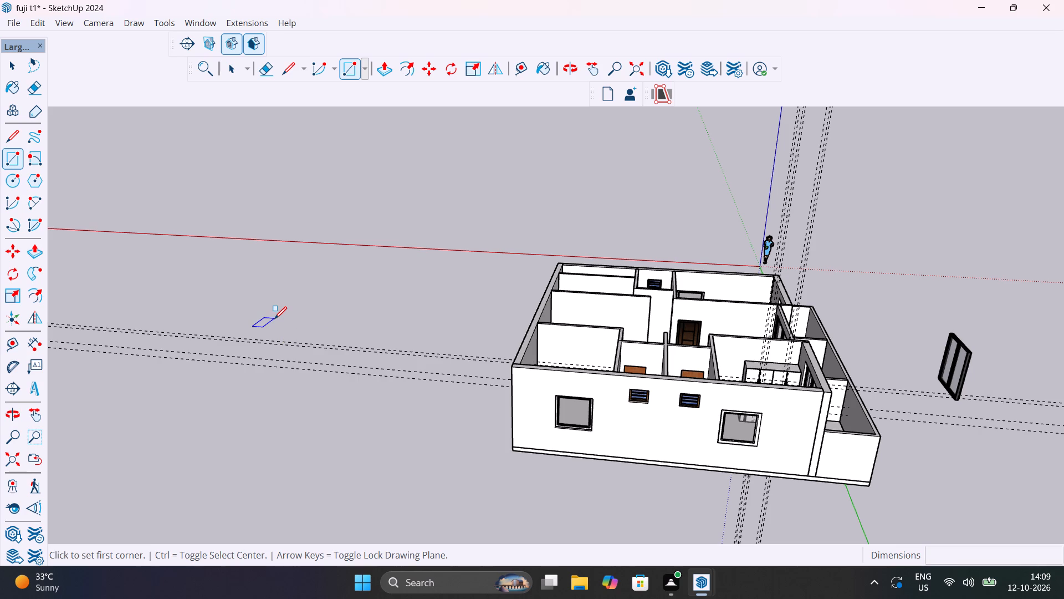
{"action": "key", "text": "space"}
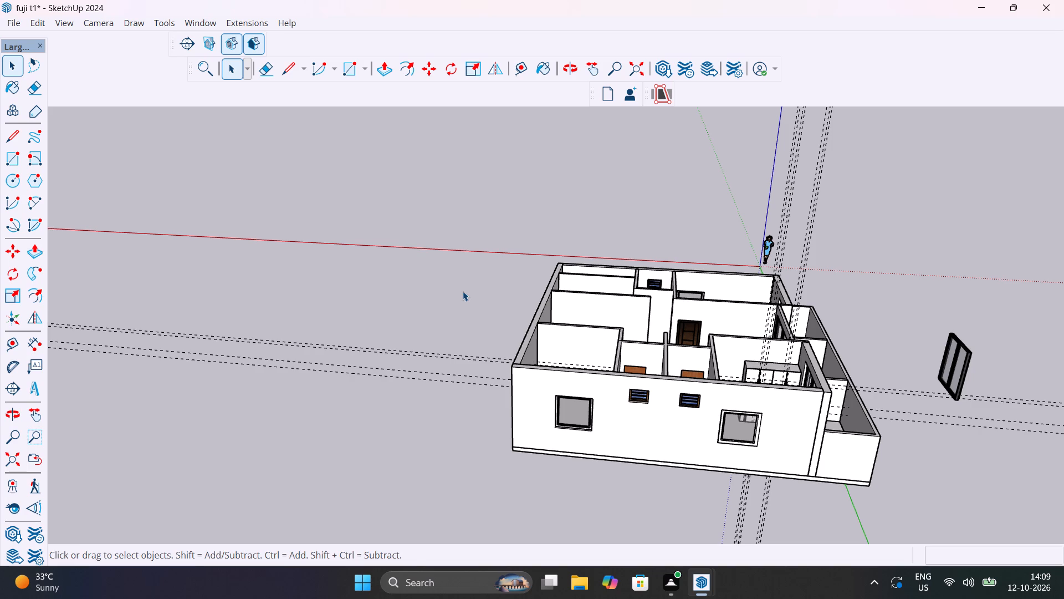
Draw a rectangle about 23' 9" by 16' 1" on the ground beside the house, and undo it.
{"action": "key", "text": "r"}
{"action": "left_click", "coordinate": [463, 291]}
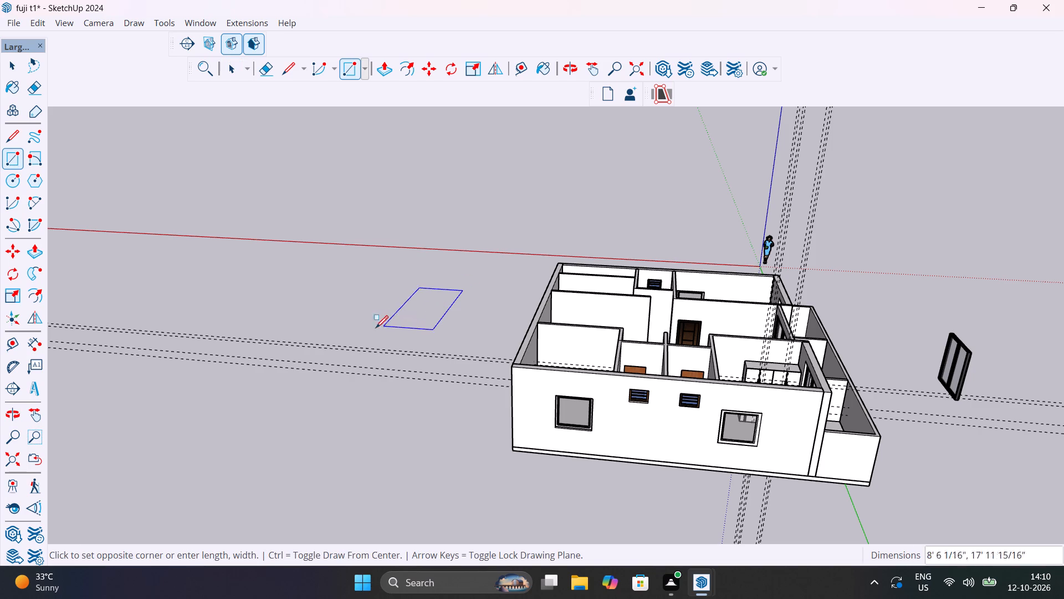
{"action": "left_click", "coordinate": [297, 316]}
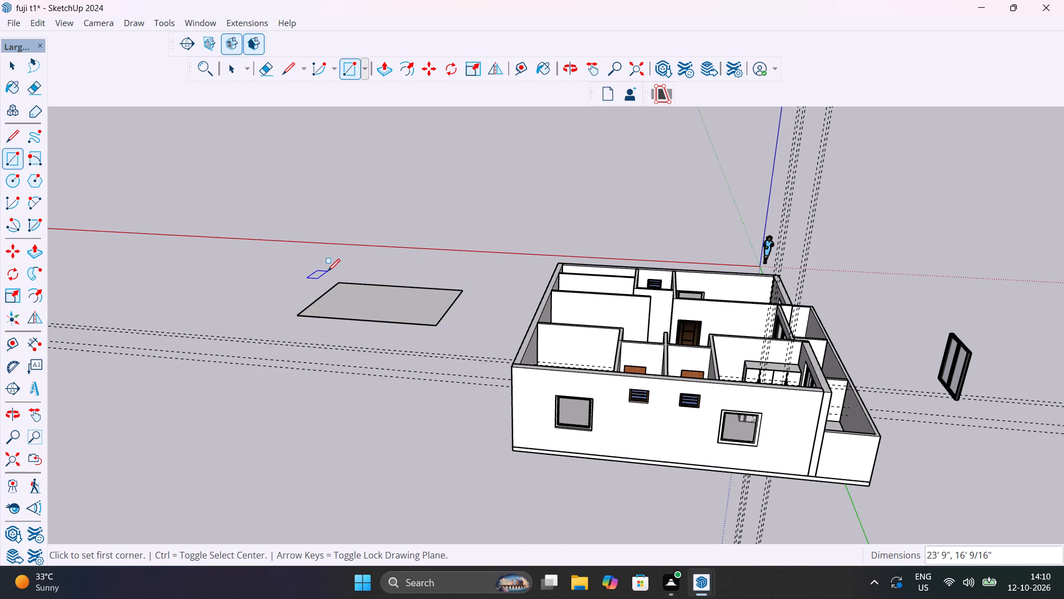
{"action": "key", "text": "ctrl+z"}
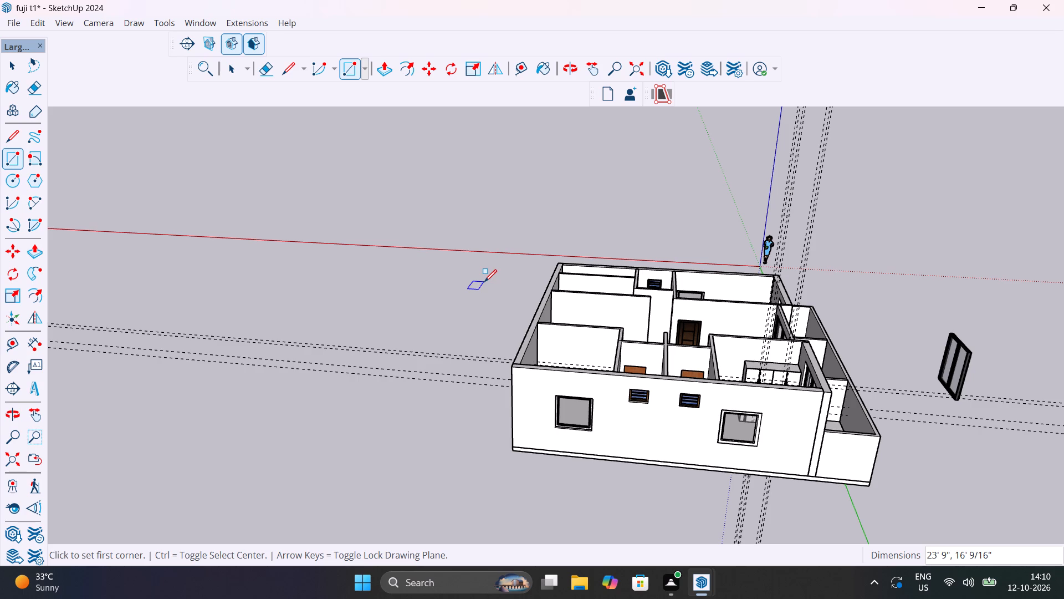
Draw a rectangle about 20' 6" by 17' on the open ground beside the house.
{"action": "scroll", "coordinate": [484, 282], "scroll_direction": "down", "scroll_amount": 1}
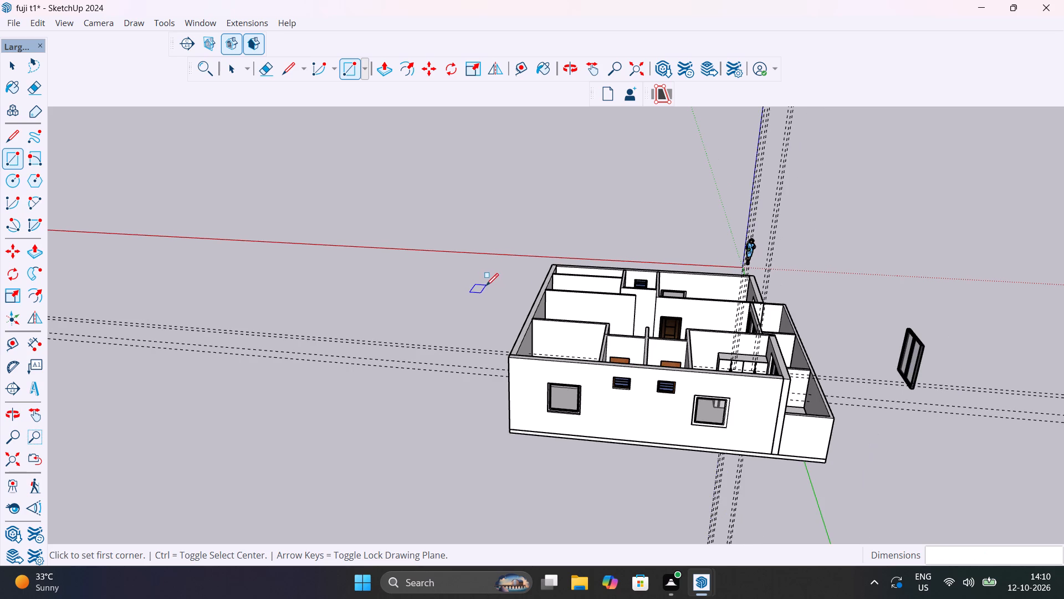
{"action": "scroll", "coordinate": [487, 287], "scroll_direction": "up", "scroll_amount": 2}
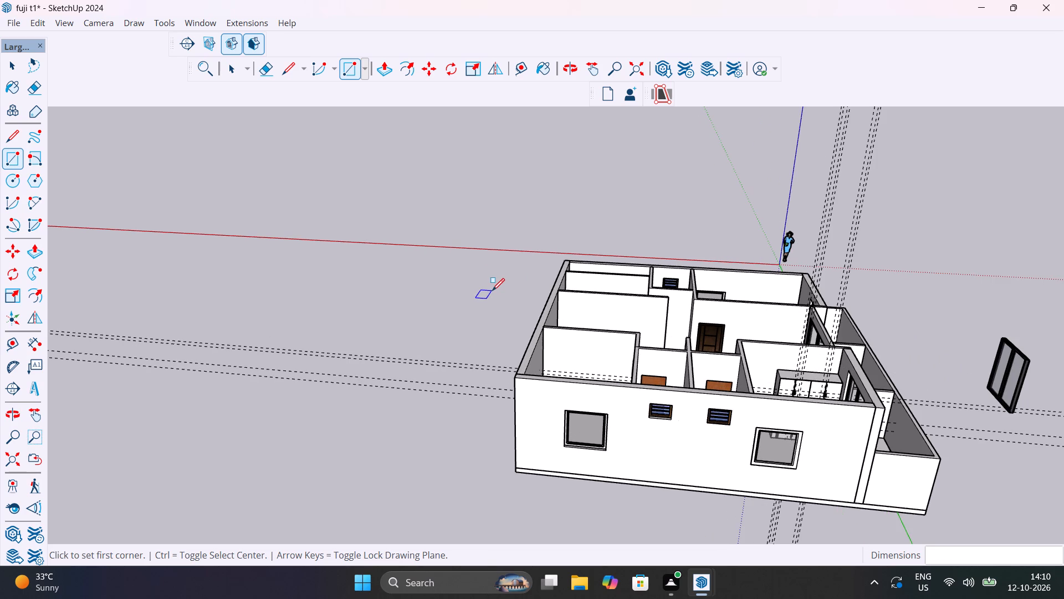
{"action": "left_click", "coordinate": [492, 291]}
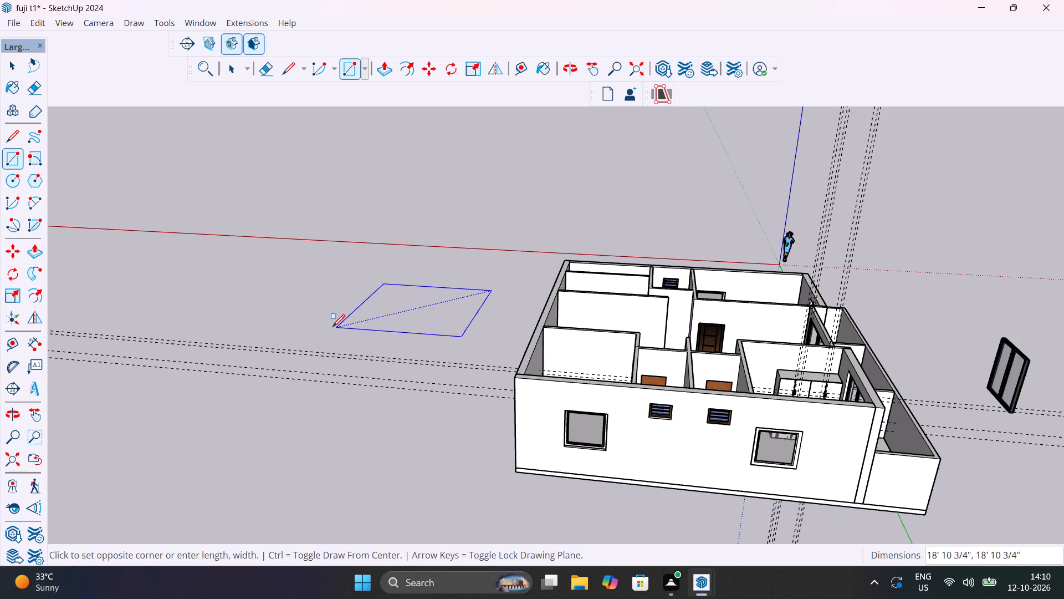
{"action": "left_click_drag", "start_coordinate": [332, 322], "coordinate": [521, 369]}
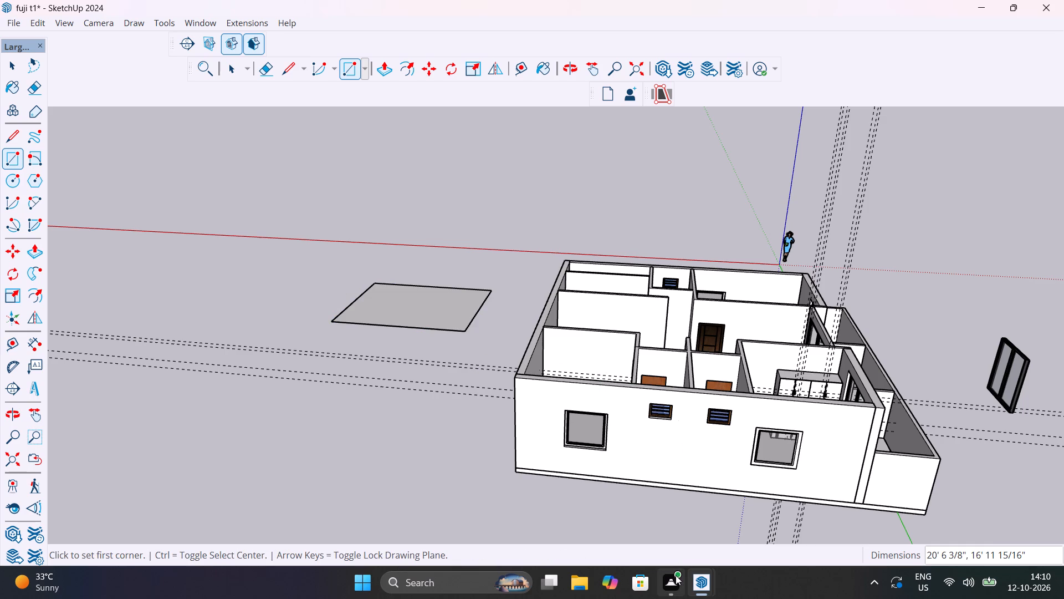
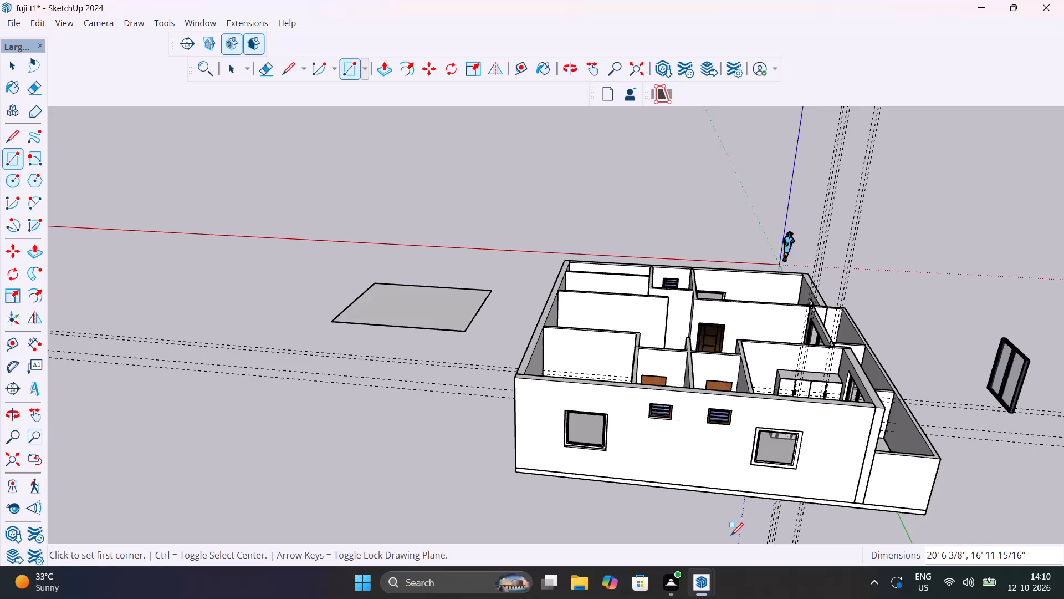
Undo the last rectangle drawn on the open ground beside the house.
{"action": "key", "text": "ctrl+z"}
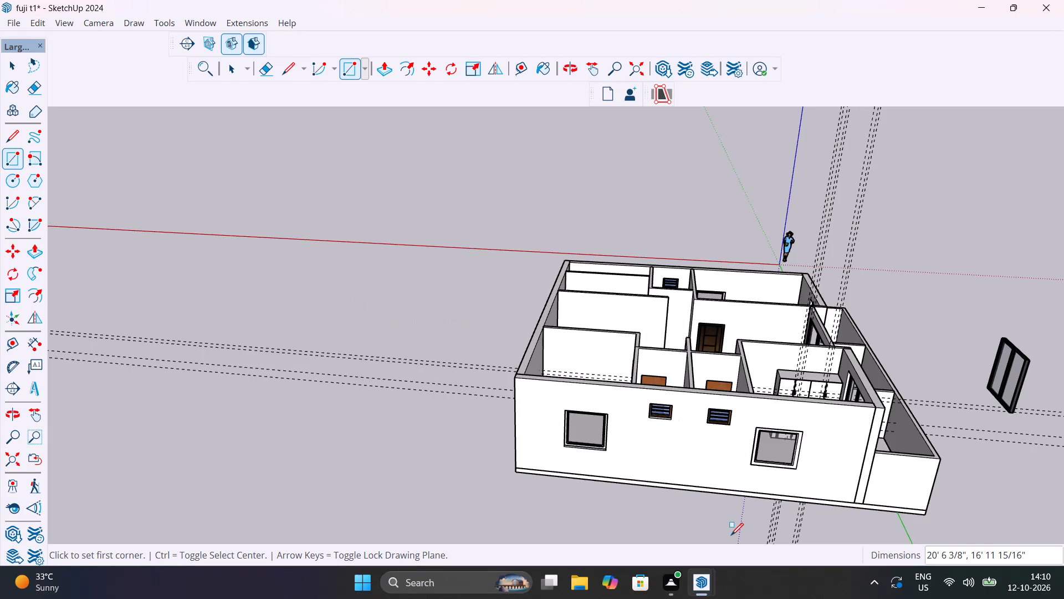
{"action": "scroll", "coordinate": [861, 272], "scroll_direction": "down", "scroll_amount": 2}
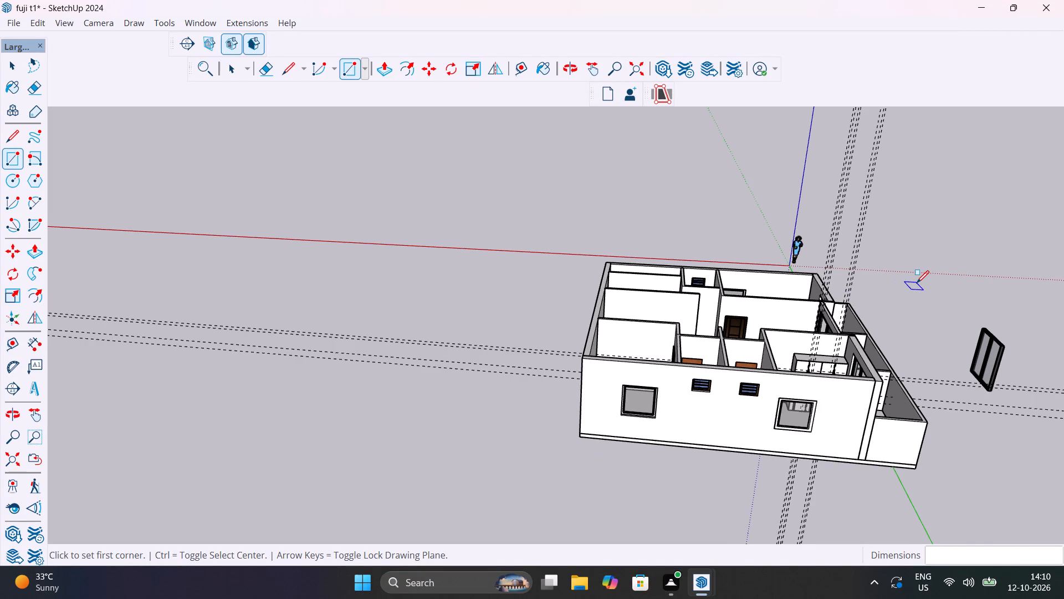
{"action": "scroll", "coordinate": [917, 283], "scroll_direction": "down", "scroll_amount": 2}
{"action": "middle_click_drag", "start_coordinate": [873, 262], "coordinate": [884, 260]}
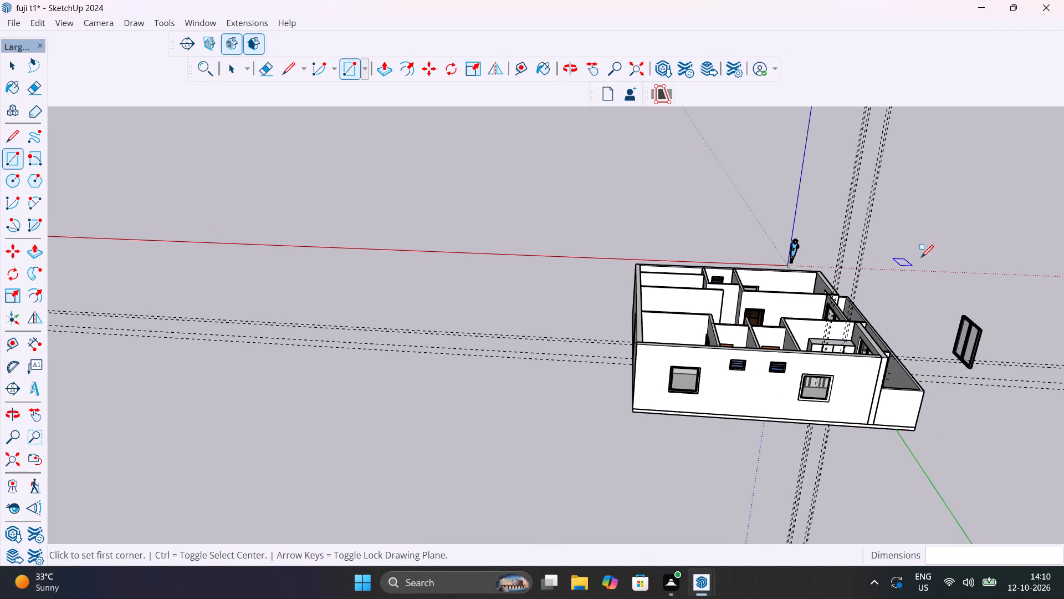
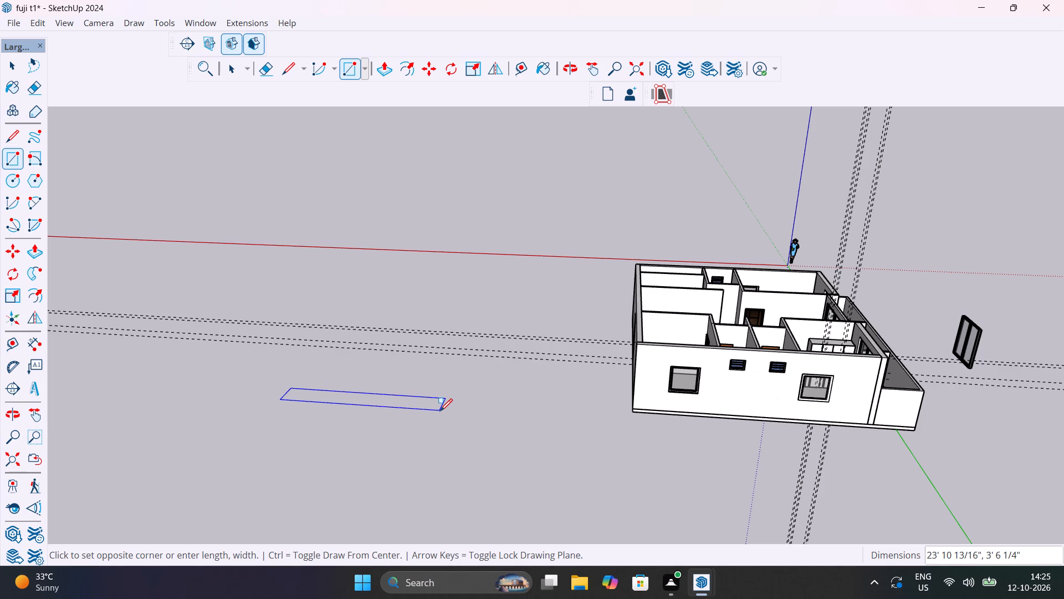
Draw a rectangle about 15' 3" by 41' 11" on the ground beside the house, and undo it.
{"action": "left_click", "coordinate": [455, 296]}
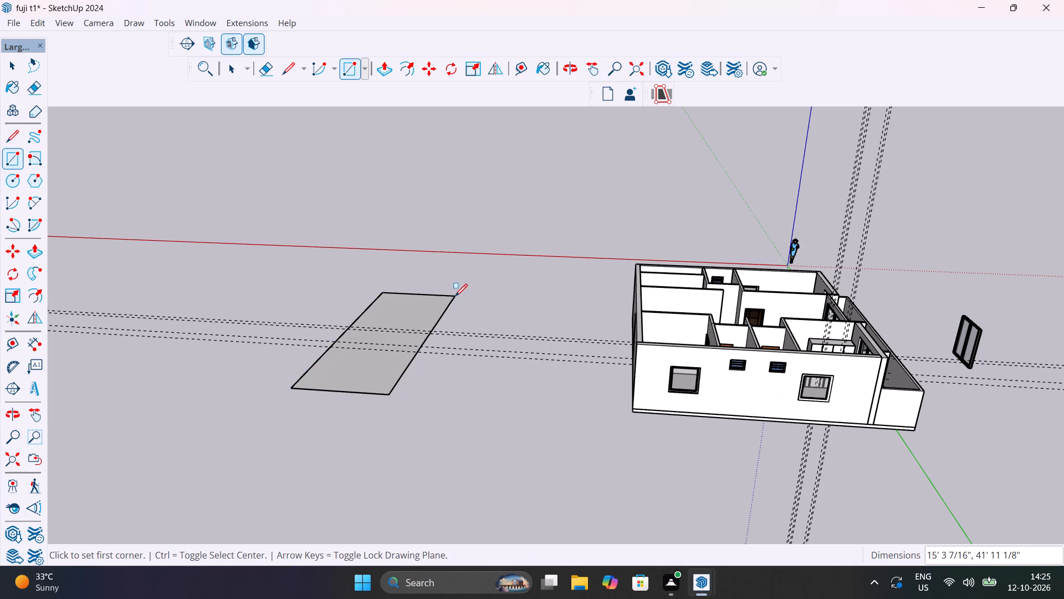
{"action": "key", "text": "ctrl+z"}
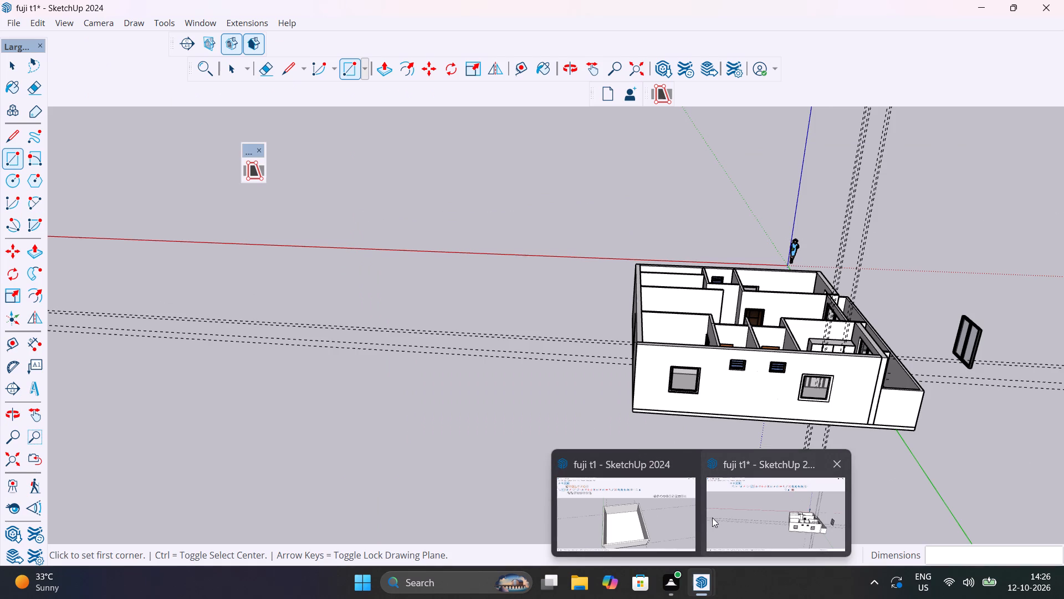
Draw a square about 24' by 24' on the open ground beside the house, on the far side of the red axis.
{"action": "left_click", "coordinate": [738, 510]}
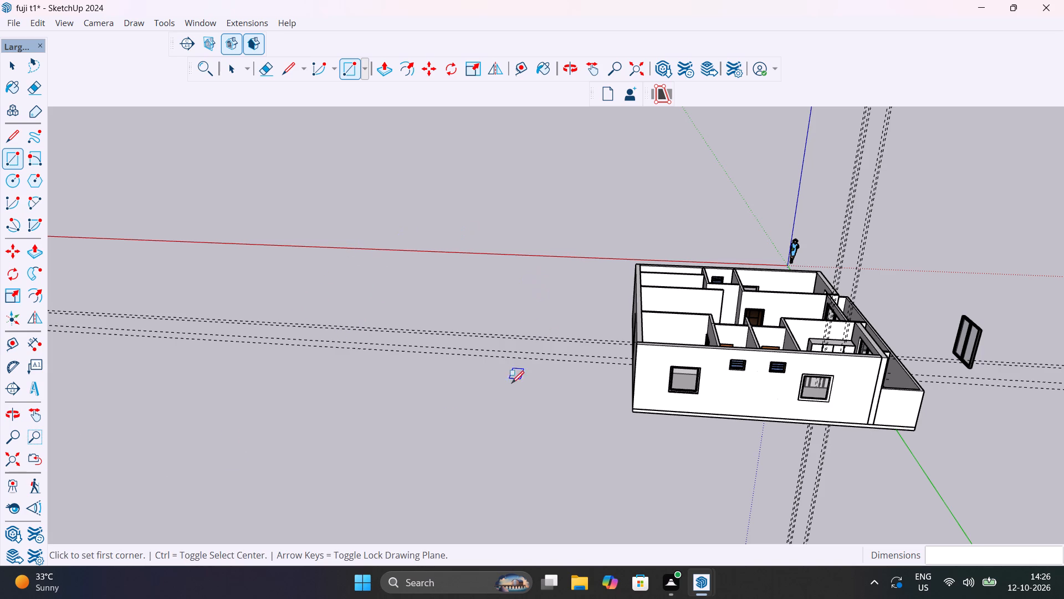
{"action": "left_click_drag", "start_coordinate": [312, 202], "coordinate": [423, 199]}
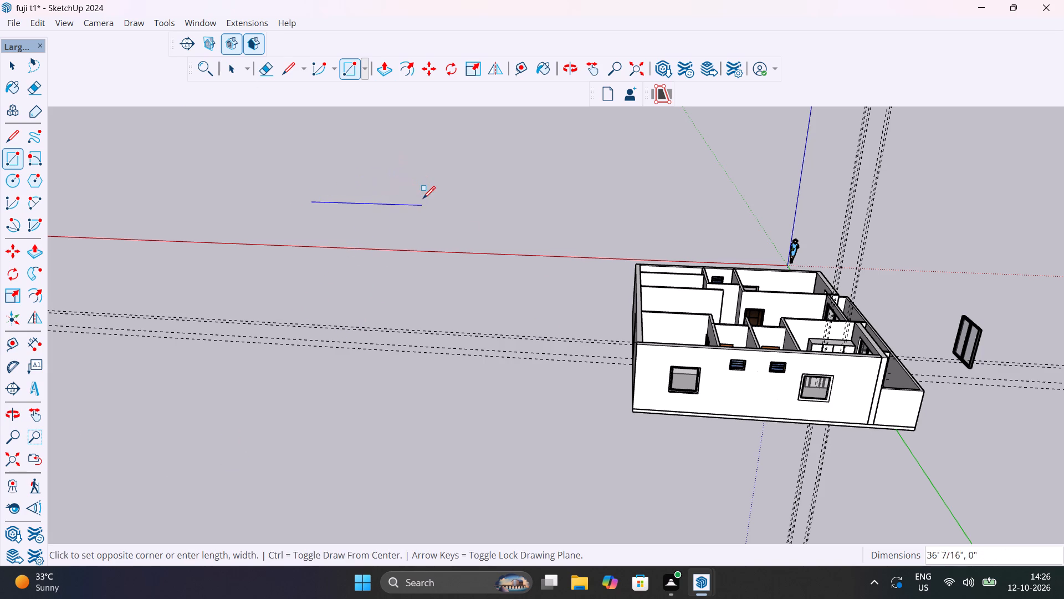
{"action": "left_click_drag", "start_coordinate": [423, 199], "coordinate": [410, 187]}
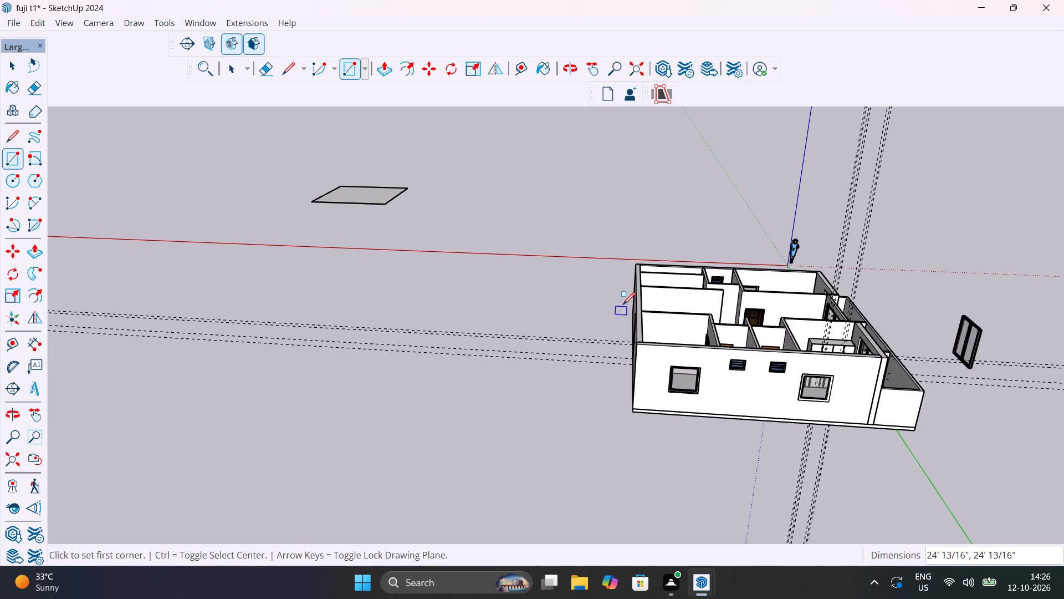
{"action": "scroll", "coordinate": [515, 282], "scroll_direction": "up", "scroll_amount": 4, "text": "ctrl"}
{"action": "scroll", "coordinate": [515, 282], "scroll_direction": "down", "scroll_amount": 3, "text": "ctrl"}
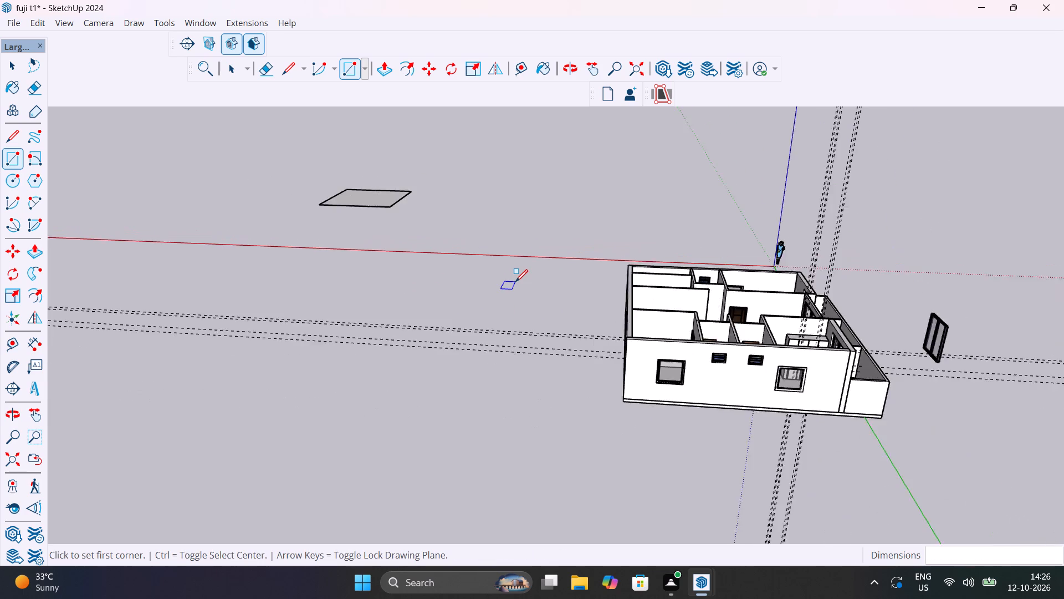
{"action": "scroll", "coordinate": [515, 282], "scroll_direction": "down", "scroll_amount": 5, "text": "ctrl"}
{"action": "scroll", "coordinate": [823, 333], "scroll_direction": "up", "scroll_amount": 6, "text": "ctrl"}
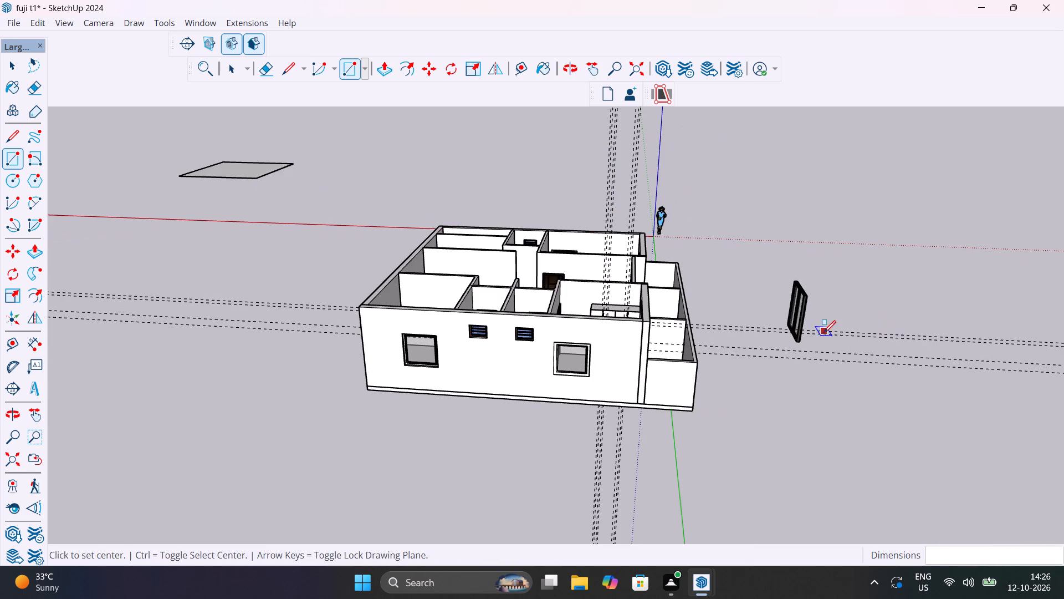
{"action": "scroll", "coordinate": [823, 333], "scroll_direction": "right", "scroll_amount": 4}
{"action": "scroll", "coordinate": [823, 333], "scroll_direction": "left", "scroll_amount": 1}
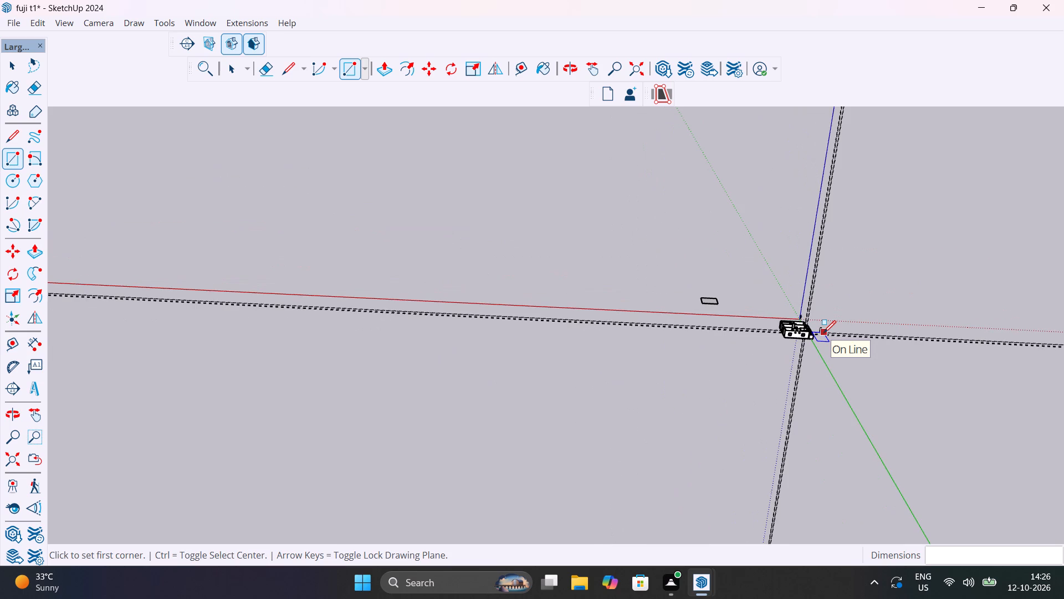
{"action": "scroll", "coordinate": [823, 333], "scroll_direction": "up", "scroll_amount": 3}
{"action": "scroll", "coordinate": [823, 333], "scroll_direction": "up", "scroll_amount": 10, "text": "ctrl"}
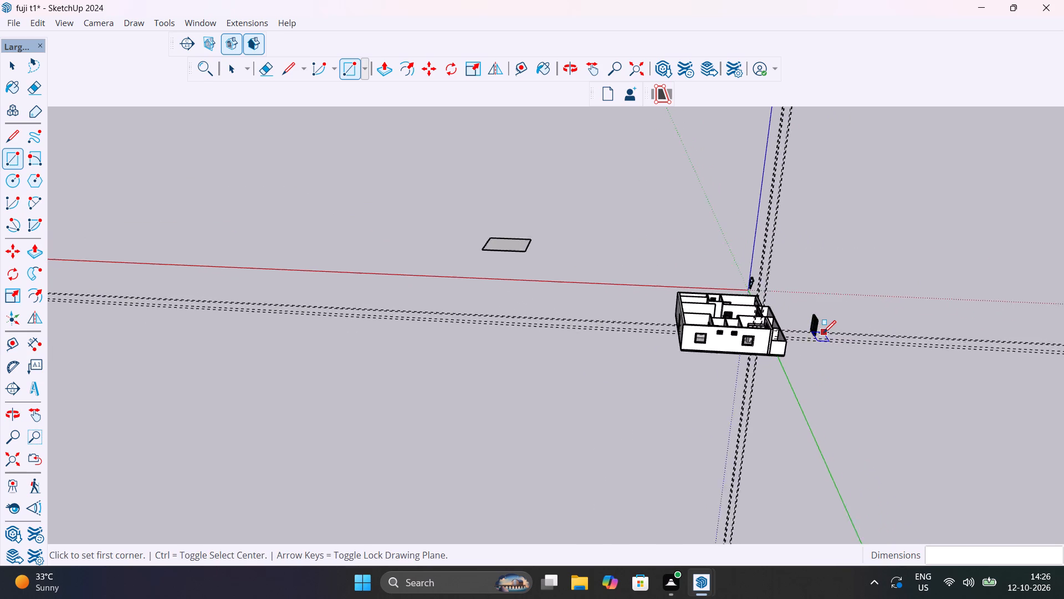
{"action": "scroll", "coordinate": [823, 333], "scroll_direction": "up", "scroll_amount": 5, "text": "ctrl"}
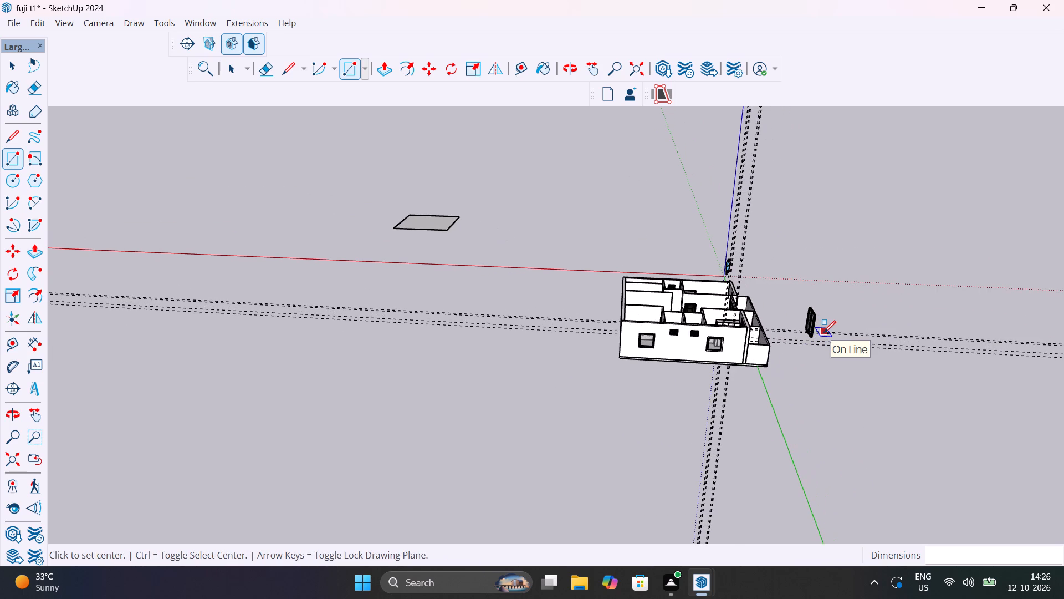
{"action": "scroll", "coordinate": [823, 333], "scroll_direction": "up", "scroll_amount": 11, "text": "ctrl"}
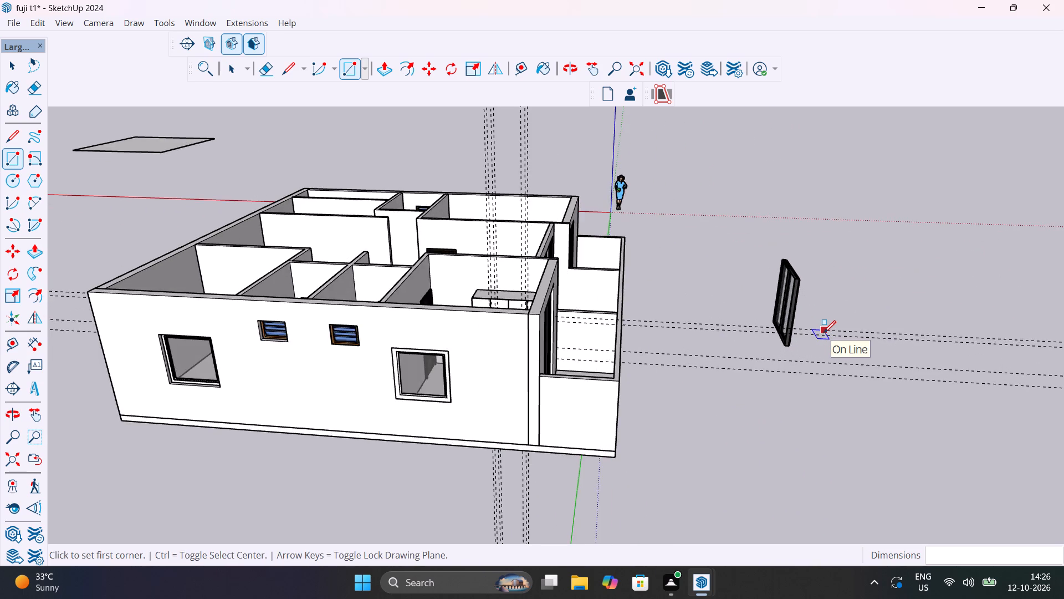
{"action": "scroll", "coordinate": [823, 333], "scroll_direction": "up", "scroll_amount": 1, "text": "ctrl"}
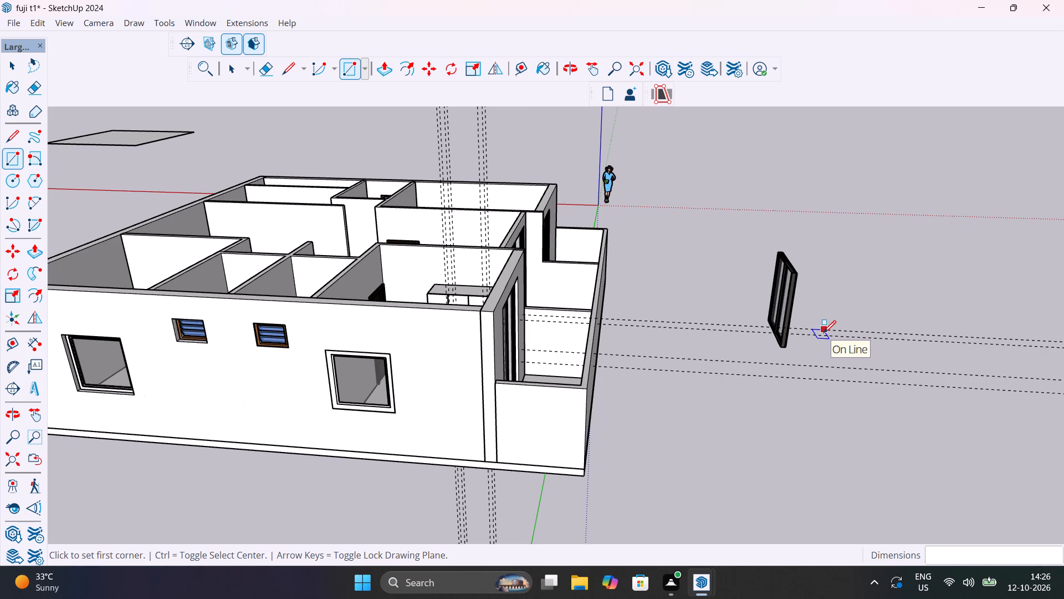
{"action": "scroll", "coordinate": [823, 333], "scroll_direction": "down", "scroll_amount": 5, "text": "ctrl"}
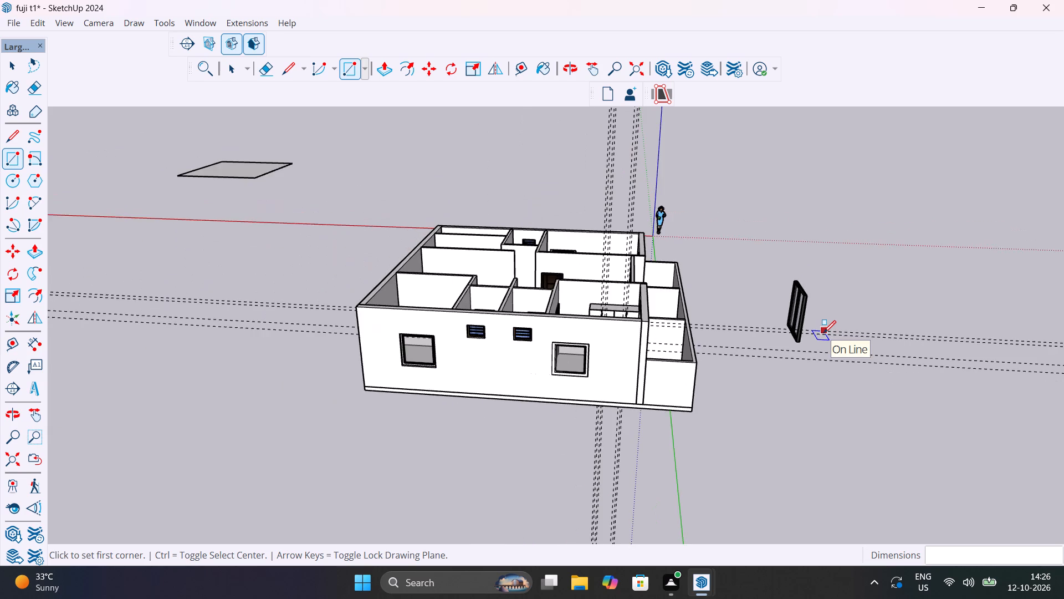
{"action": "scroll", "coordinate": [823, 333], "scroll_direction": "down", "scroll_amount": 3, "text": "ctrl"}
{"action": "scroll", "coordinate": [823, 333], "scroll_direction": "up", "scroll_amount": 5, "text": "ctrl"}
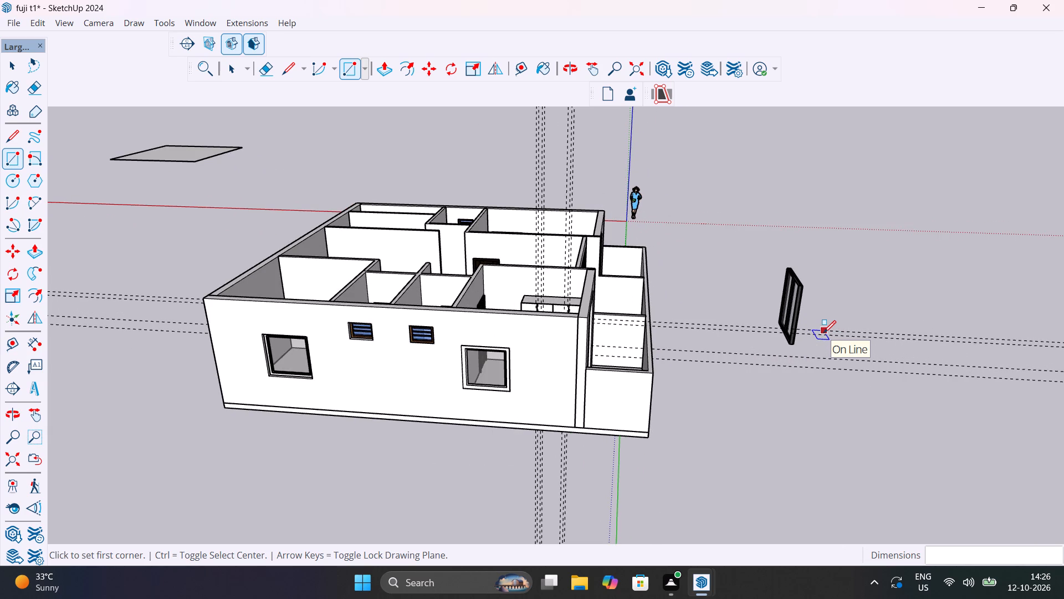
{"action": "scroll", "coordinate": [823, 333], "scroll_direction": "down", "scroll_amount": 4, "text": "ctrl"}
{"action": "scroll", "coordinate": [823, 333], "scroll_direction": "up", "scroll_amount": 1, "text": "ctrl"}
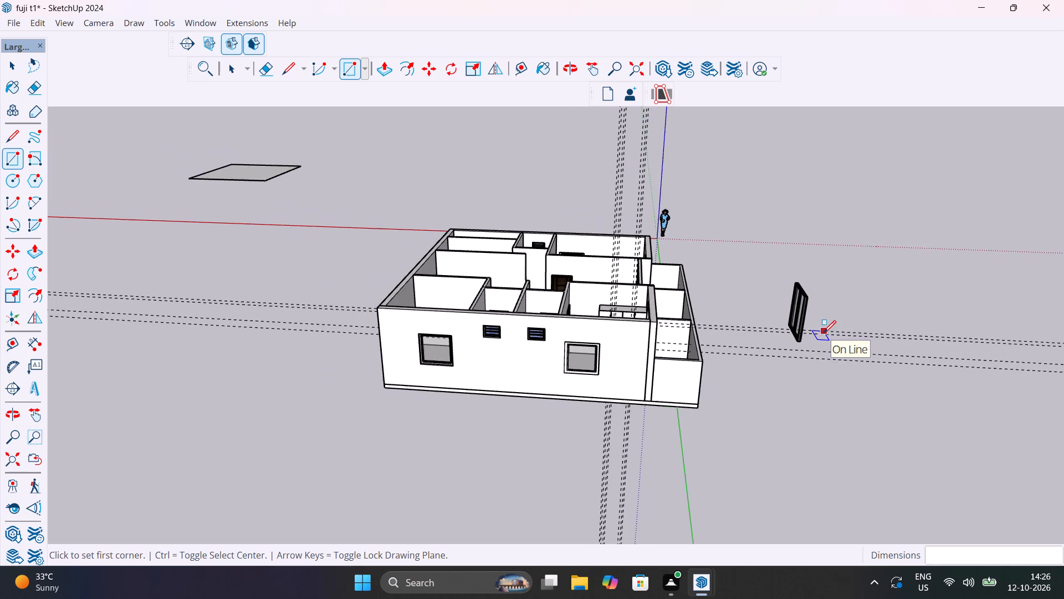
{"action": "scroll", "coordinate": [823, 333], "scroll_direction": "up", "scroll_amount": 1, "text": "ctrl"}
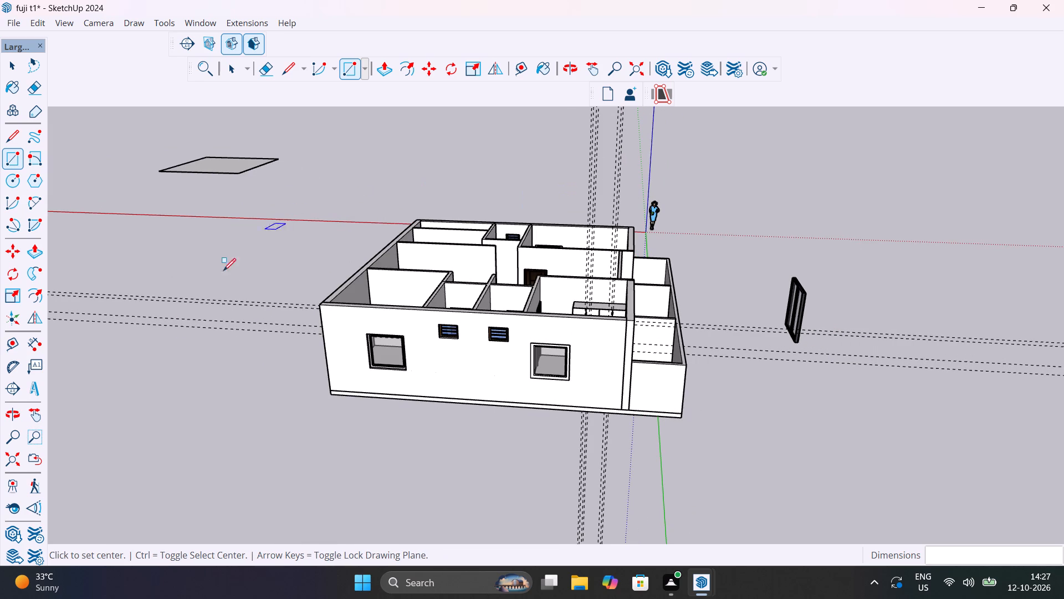
Examine the balcony side of the house with its three sliding glass doors and the rooms behind them.
{"action": "left_click", "coordinate": [16, 410]}
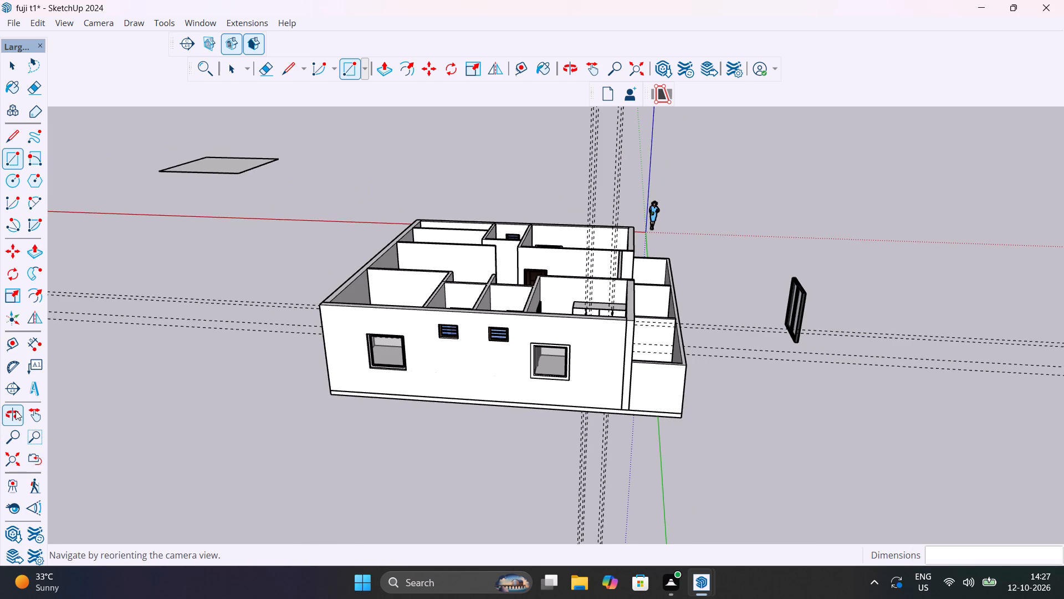
{"action": "left_click_drag", "start_coordinate": [359, 424], "coordinate": [212, 398]}
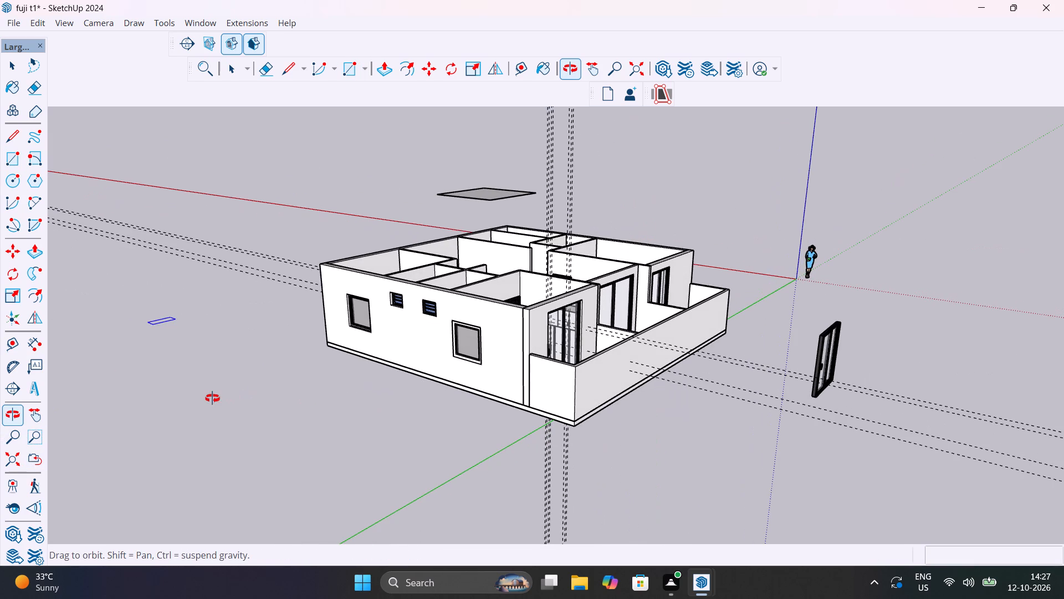
{"action": "left_click_drag", "start_coordinate": [686, 348], "coordinate": [509, 417]}
{"action": "left_click_drag", "start_coordinate": [681, 430], "coordinate": [551, 443]}
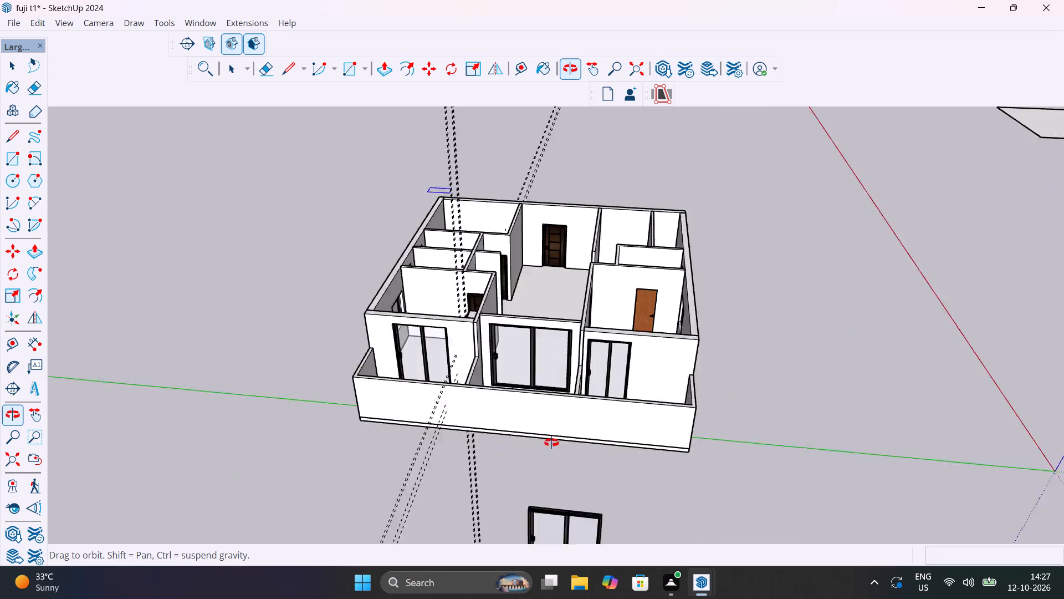
{"action": "left_click_drag", "start_coordinate": [551, 443], "coordinate": [581, 434]}
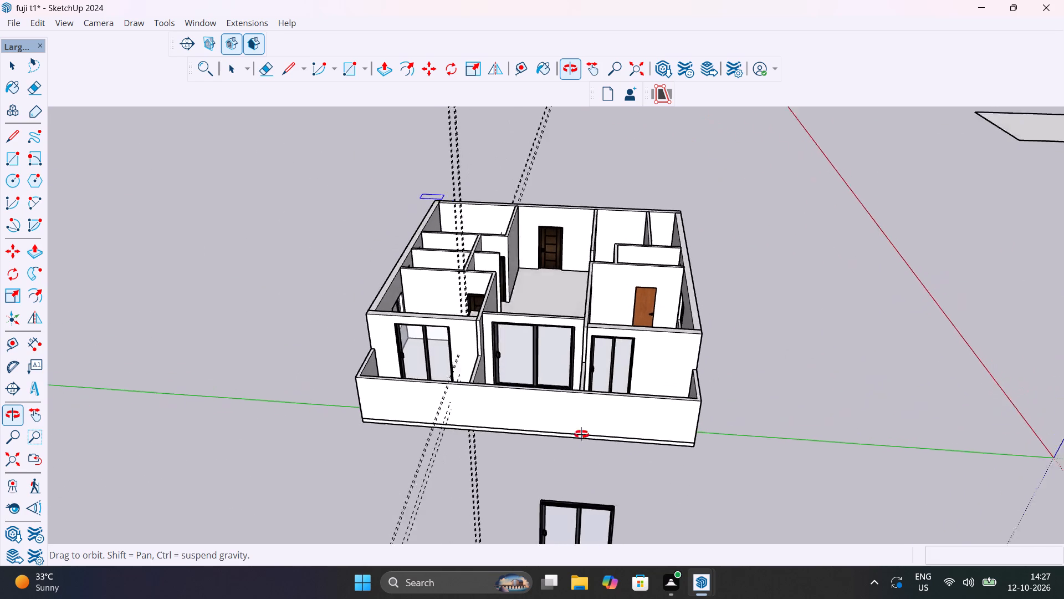
{"action": "left_click_drag", "start_coordinate": [581, 434], "coordinate": [604, 402]}
{"action": "scroll", "coordinate": [586, 344], "scroll_direction": "up", "scroll_amount": 2, "text": "ctrl"}
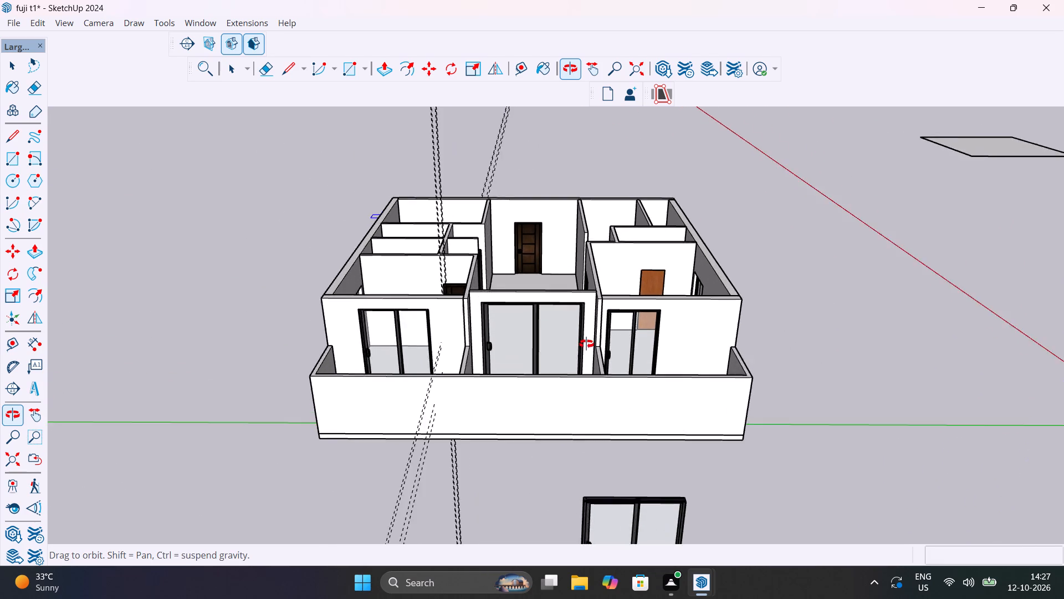
{"action": "scroll", "coordinate": [586, 344], "scroll_direction": "up", "scroll_amount": 6, "text": "ctrl"}
{"action": "left_click_drag", "start_coordinate": [657, 312], "coordinate": [613, 385]}
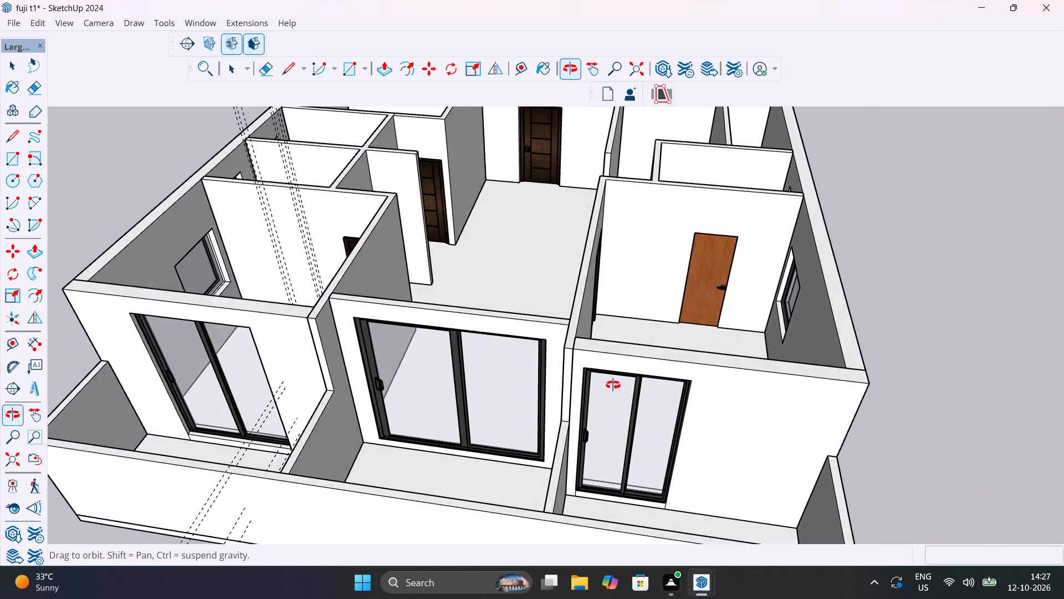
{"action": "left_click_drag", "start_coordinate": [613, 385], "coordinate": [682, 338]}
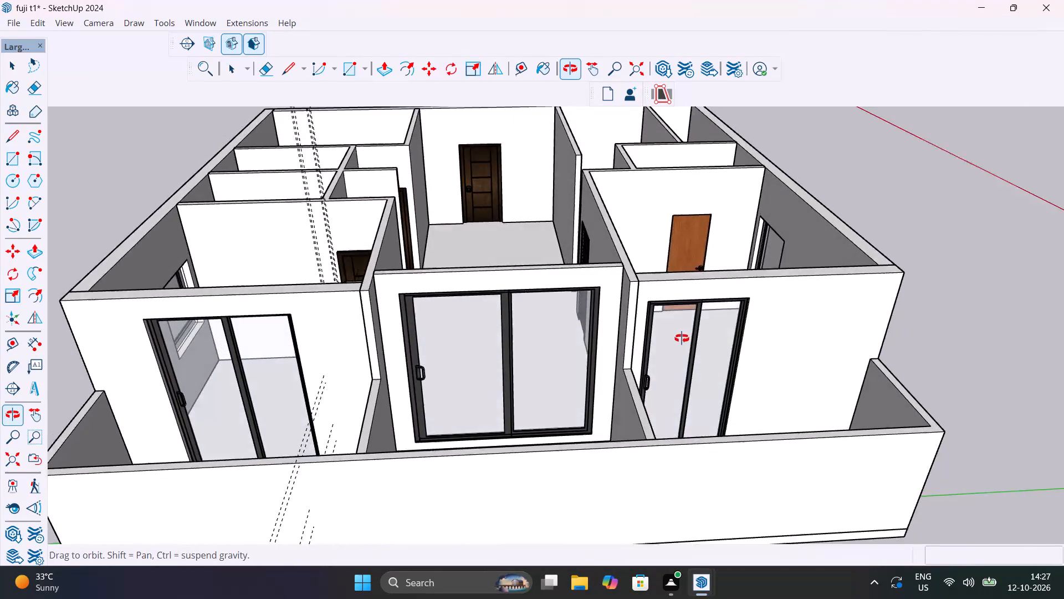
Examine the interior room layout and doors from above, along with the side wall that has one window and one ventilator.
{"action": "left_click_drag", "start_coordinate": [682, 338], "coordinate": [501, 489]}
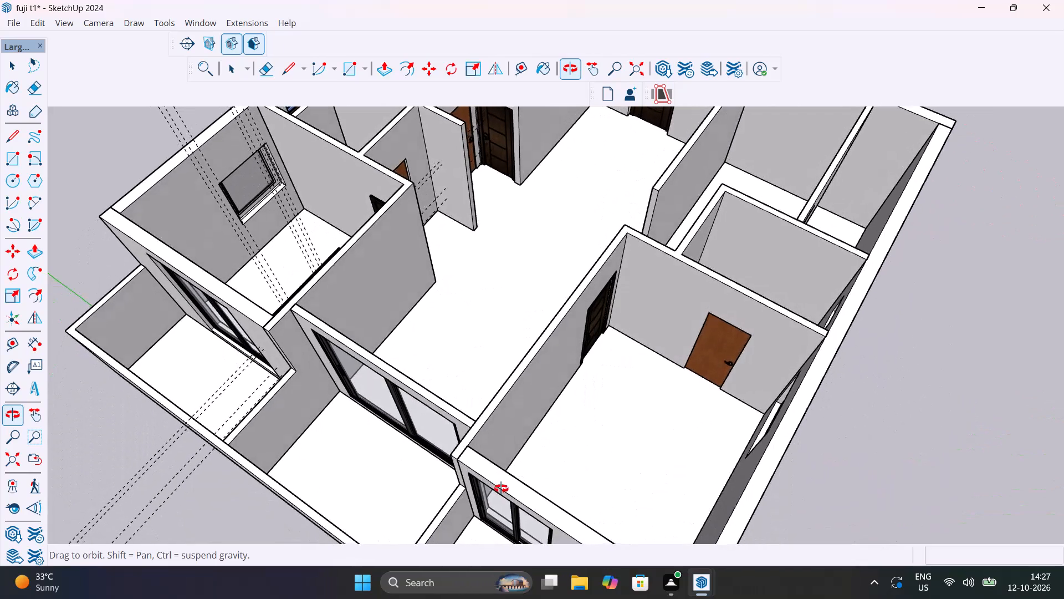
{"action": "left_click_drag", "start_coordinate": [695, 369], "coordinate": [618, 222]}
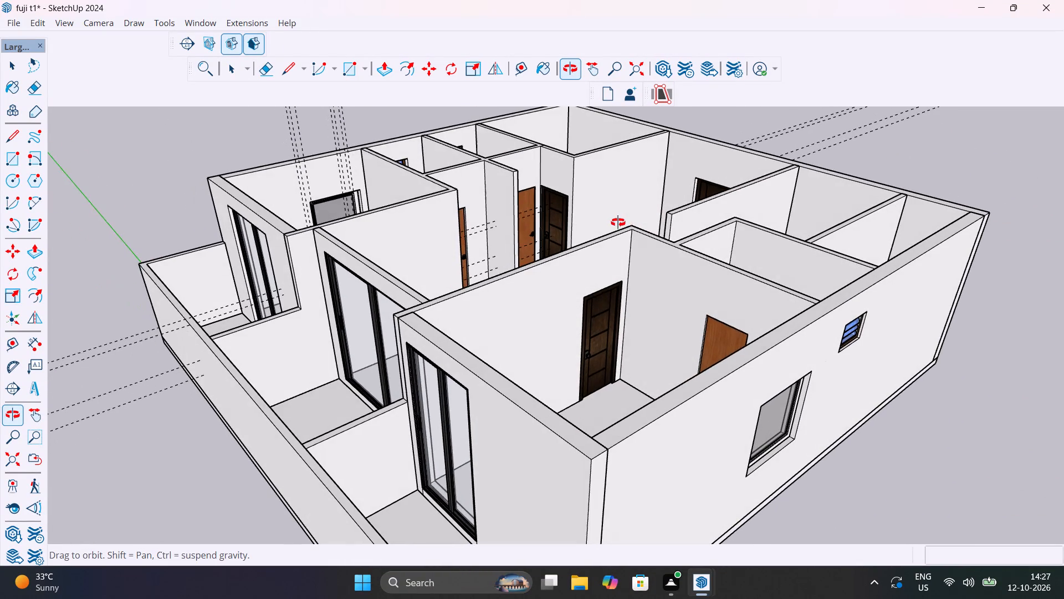
{"action": "left_click_drag", "start_coordinate": [658, 352], "coordinate": [513, 341]}
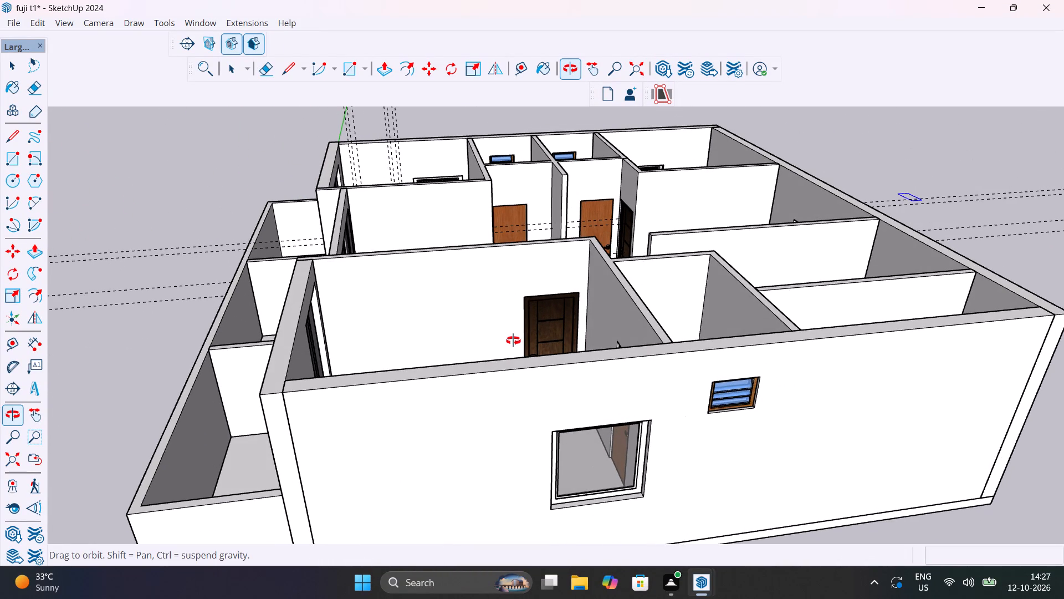
{"action": "left_click_drag", "start_coordinate": [700, 251], "coordinate": [556, 339]}
{"action": "left_click_drag", "start_coordinate": [667, 278], "coordinate": [681, 206]}
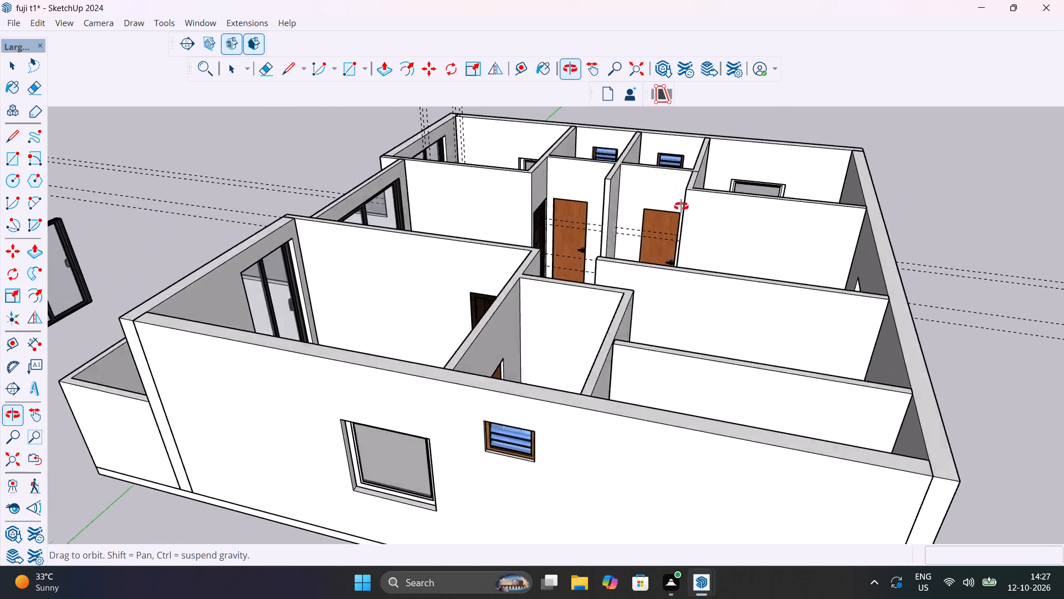
{"action": "left_click_drag", "start_coordinate": [681, 206], "coordinate": [769, 257]}
{"action": "left_click_drag", "start_coordinate": [670, 280], "coordinate": [904, 212]}
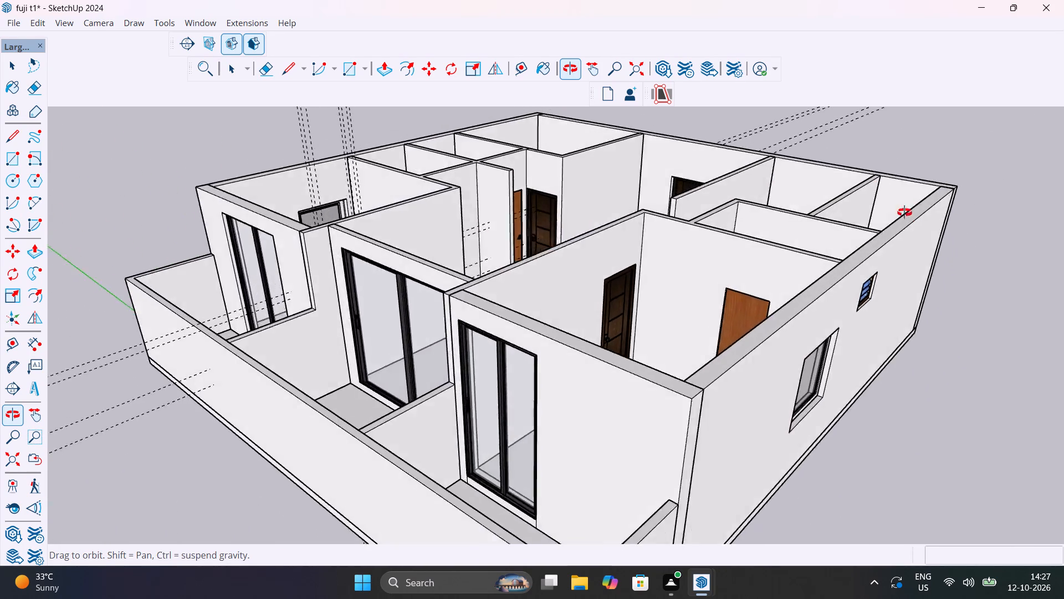
{"action": "left_click_drag", "start_coordinate": [904, 212], "coordinate": [920, 344]}
Examine the side wall with two windows and two ventilators, and the bedroom and bathrooms directly behind it.
{"action": "left_click_drag", "start_coordinate": [671, 523], "coordinate": [928, 298]}
{"action": "left_click_drag", "start_coordinate": [608, 529], "coordinate": [802, 537]}
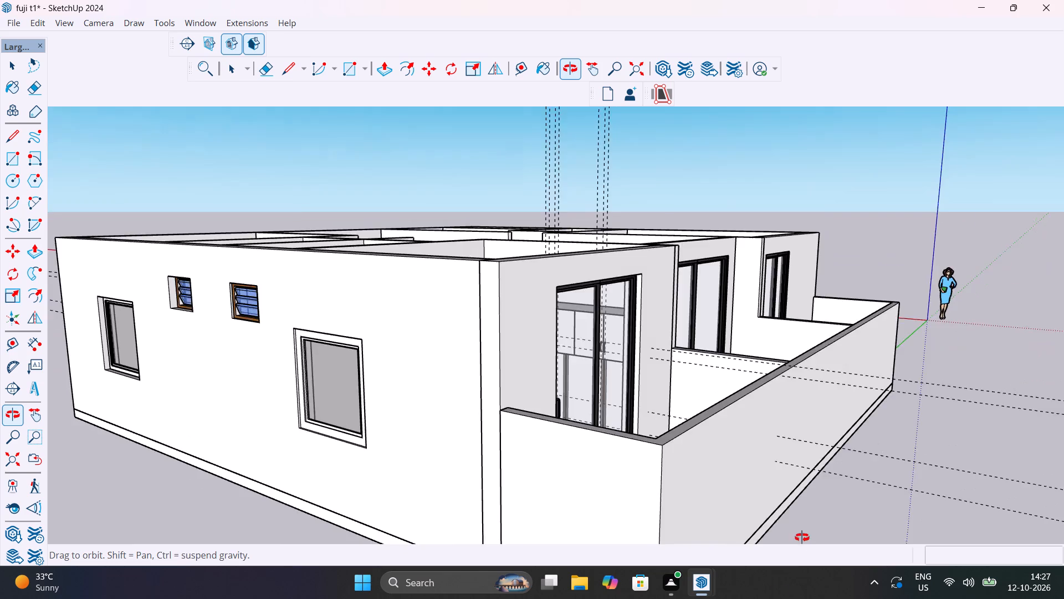
{"action": "left_click_drag", "start_coordinate": [802, 537], "coordinate": [777, 598]}
{"action": "left_click_drag", "start_coordinate": [565, 504], "coordinate": [770, 407]}
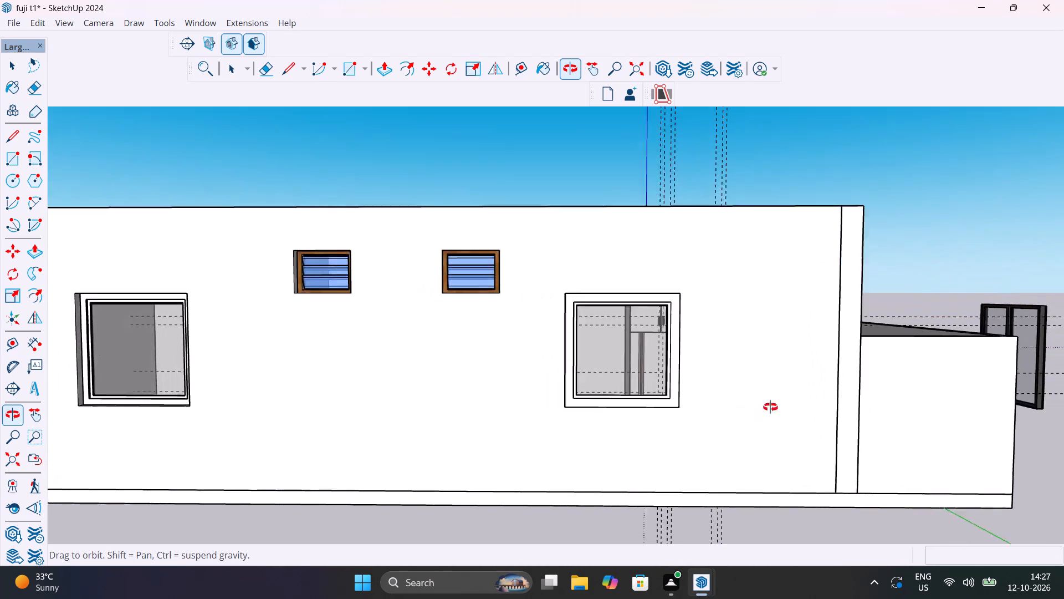
{"action": "left_click_drag", "start_coordinate": [770, 407], "coordinate": [777, 404]}
{"action": "left_click_drag", "start_coordinate": [592, 412], "coordinate": [762, 461]}
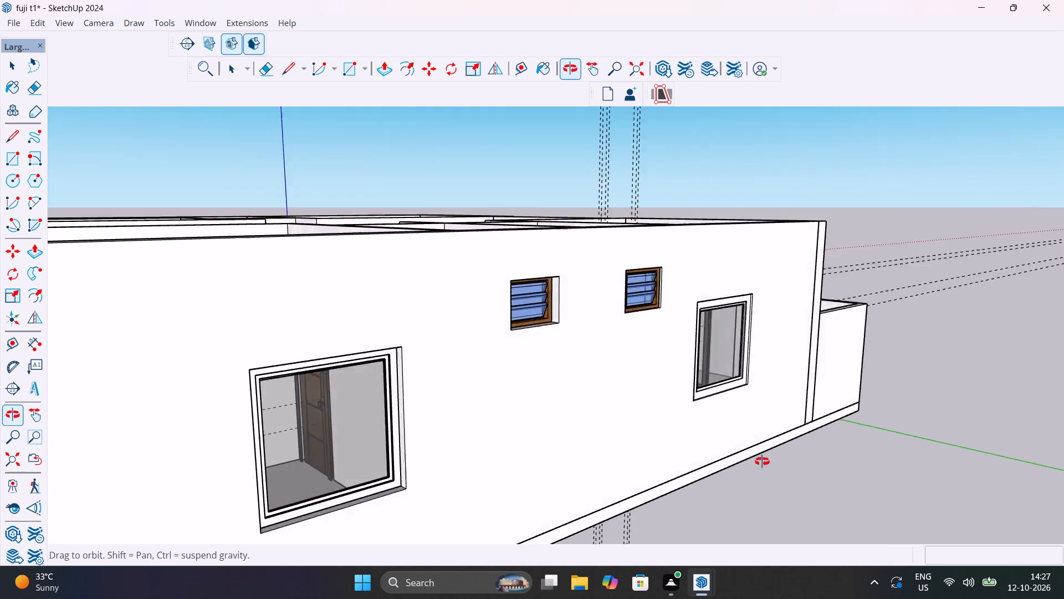
{"action": "left_click_drag", "start_coordinate": [762, 461], "coordinate": [548, 571]}
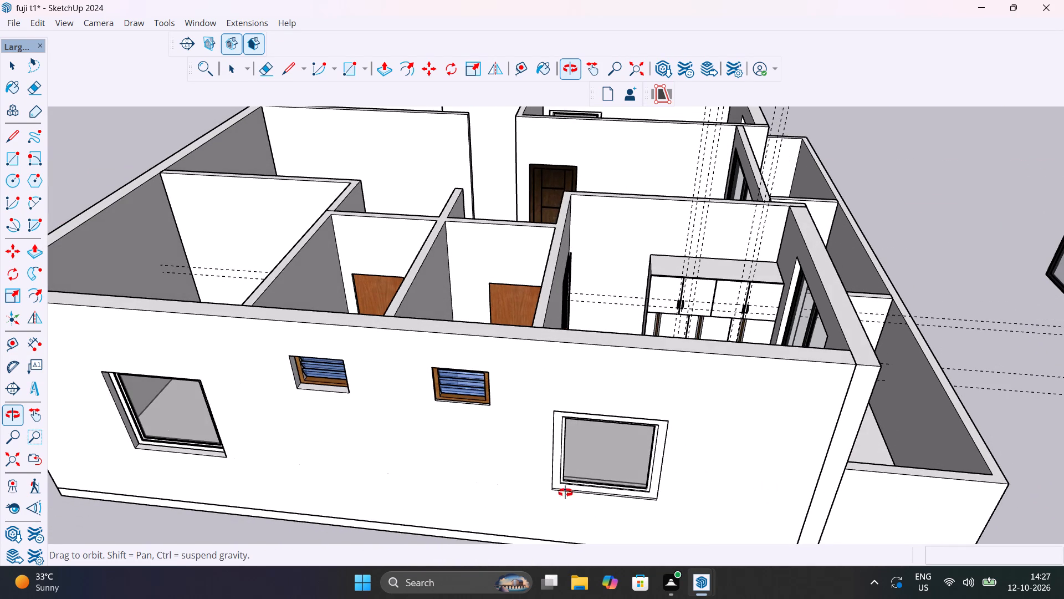
{"action": "left_click_drag", "start_coordinate": [549, 382], "coordinate": [830, 341]}
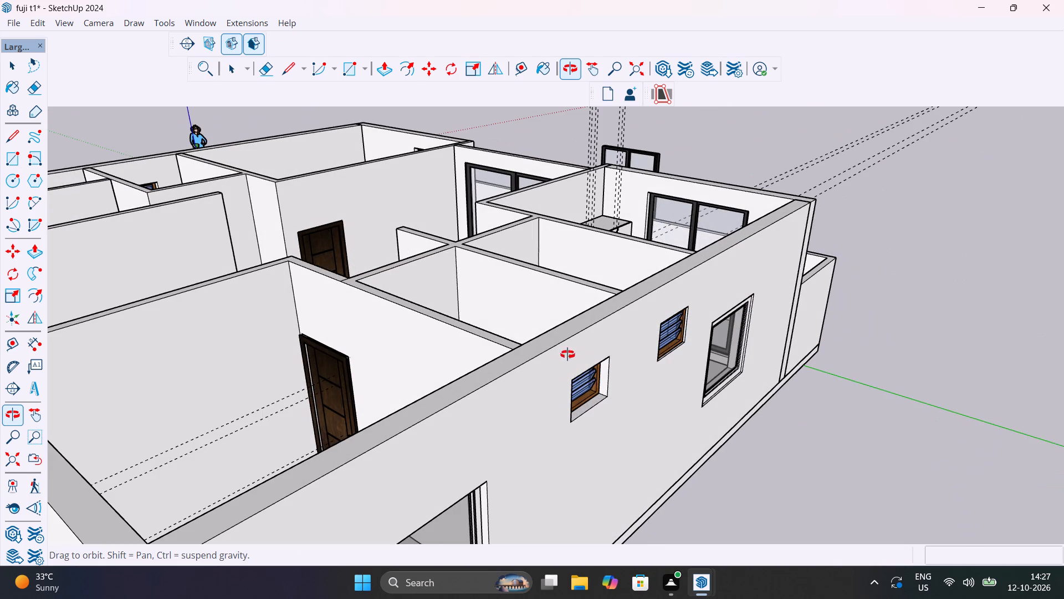
Examine the central hall between the balcony's sliding door and the entrance door wall, with the rooms on both sides.
{"action": "left_click_drag", "start_coordinate": [567, 354], "coordinate": [829, 397]}
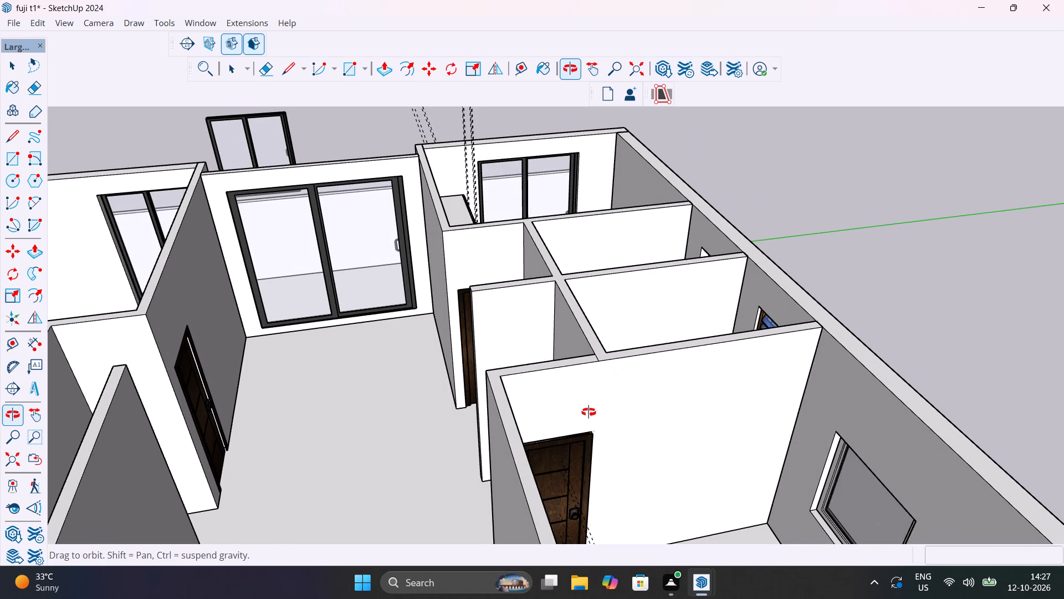
{"action": "left_click_drag", "start_coordinate": [586, 415], "coordinate": [557, 546]}
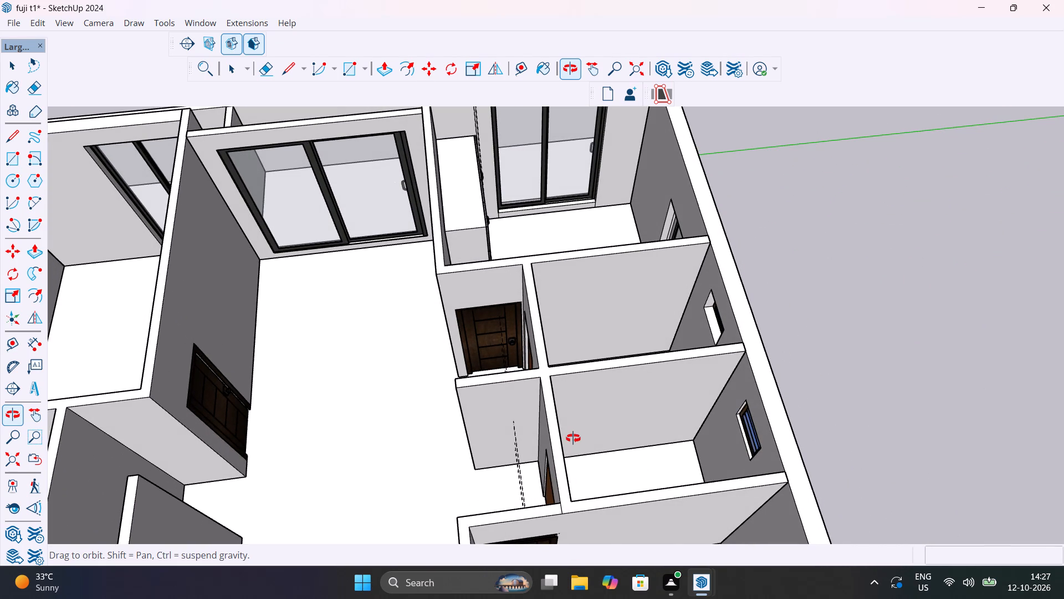
{"action": "scroll", "coordinate": [573, 438], "scroll_direction": "down", "scroll_amount": 9, "text": "ctrl"}
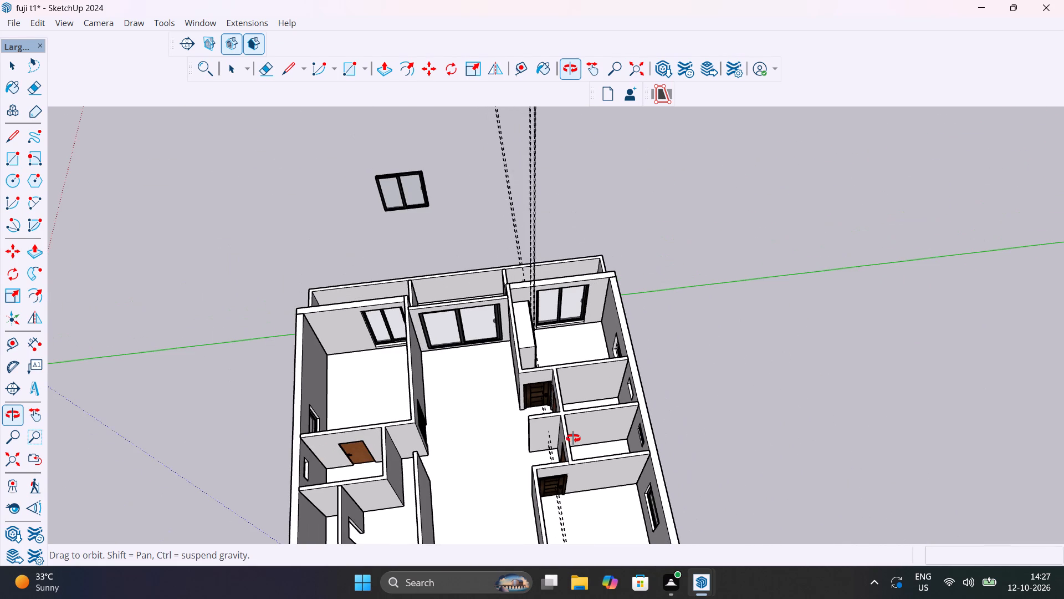
{"action": "left_click_drag", "start_coordinate": [490, 455], "coordinate": [552, 263]}
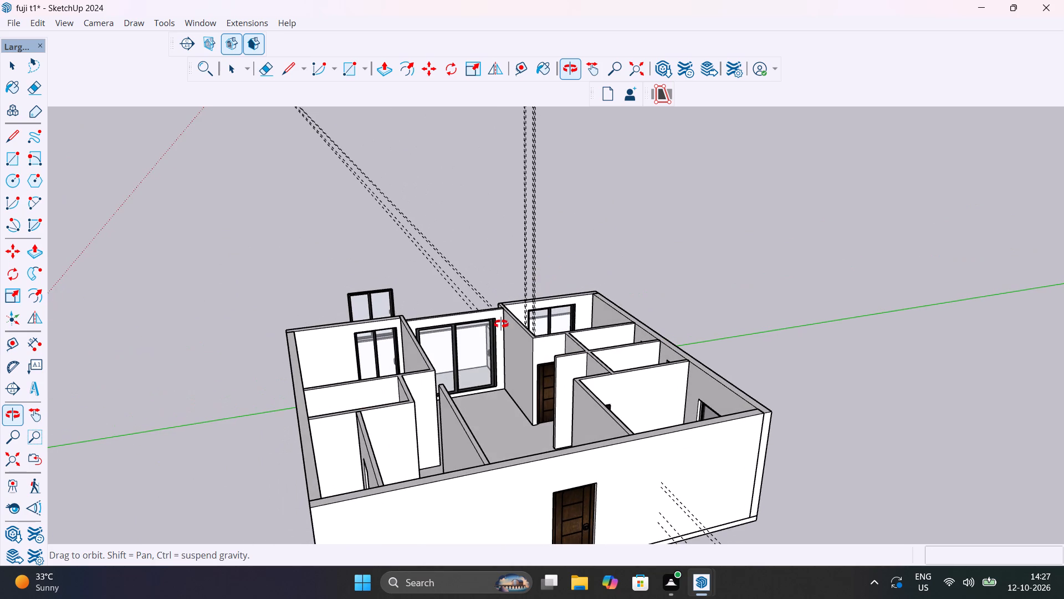
{"action": "left_click_drag", "start_coordinate": [549, 390], "coordinate": [464, 332]}
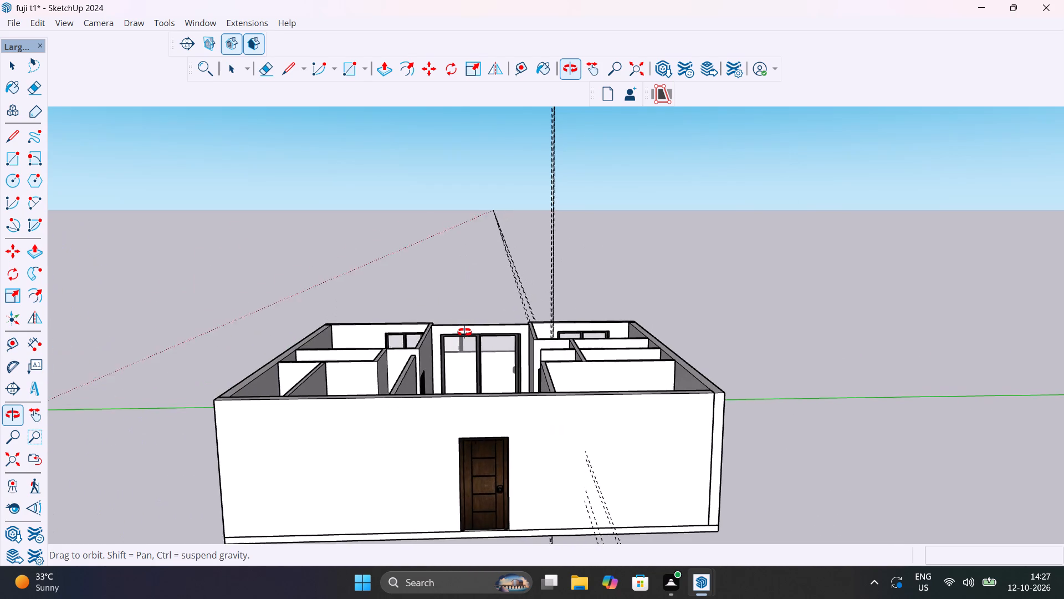
{"action": "left_click_drag", "start_coordinate": [464, 332], "coordinate": [451, 445]}
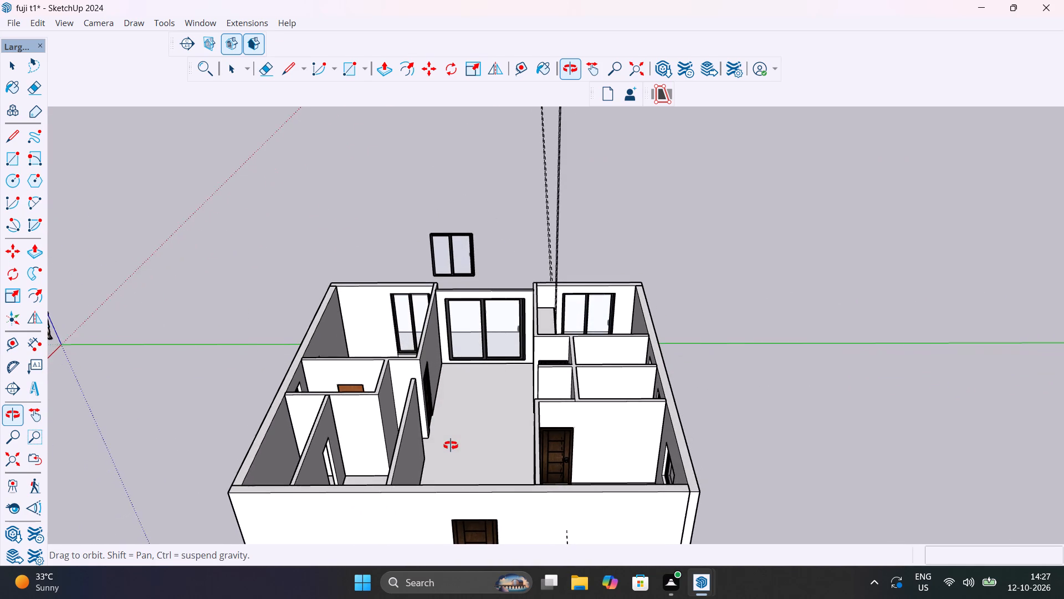
{"action": "left_click_drag", "start_coordinate": [451, 445], "coordinate": [452, 439]}
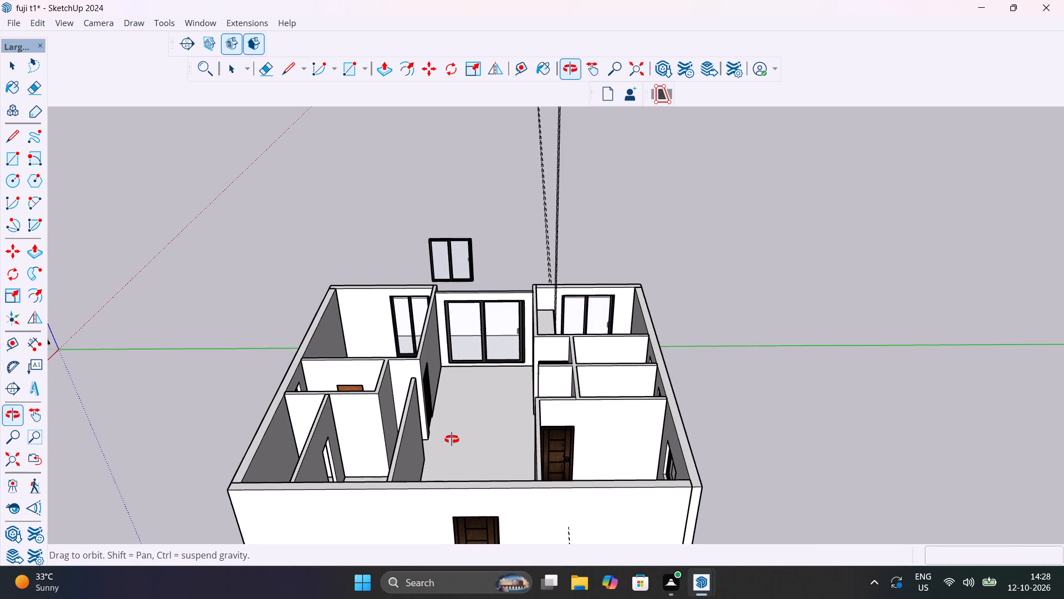
{"action": "left_click_drag", "start_coordinate": [452, 439], "coordinate": [453, 439]}
Examine the whole floor layout from above, including the wardrobe bedroom, the two bathrooms and the rooms across the hall.
{"action": "left_click_drag", "start_coordinate": [454, 422], "coordinate": [339, 559]}
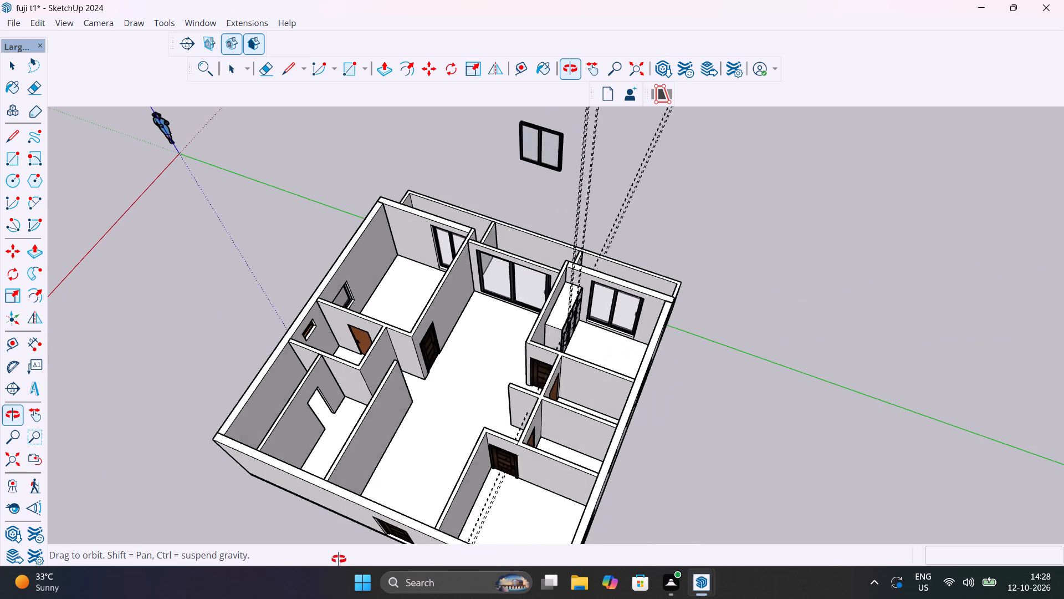
{"action": "left_click_drag", "start_coordinate": [339, 559], "coordinate": [336, 555]}
{"action": "left_click_drag", "start_coordinate": [393, 460], "coordinate": [291, 483]}
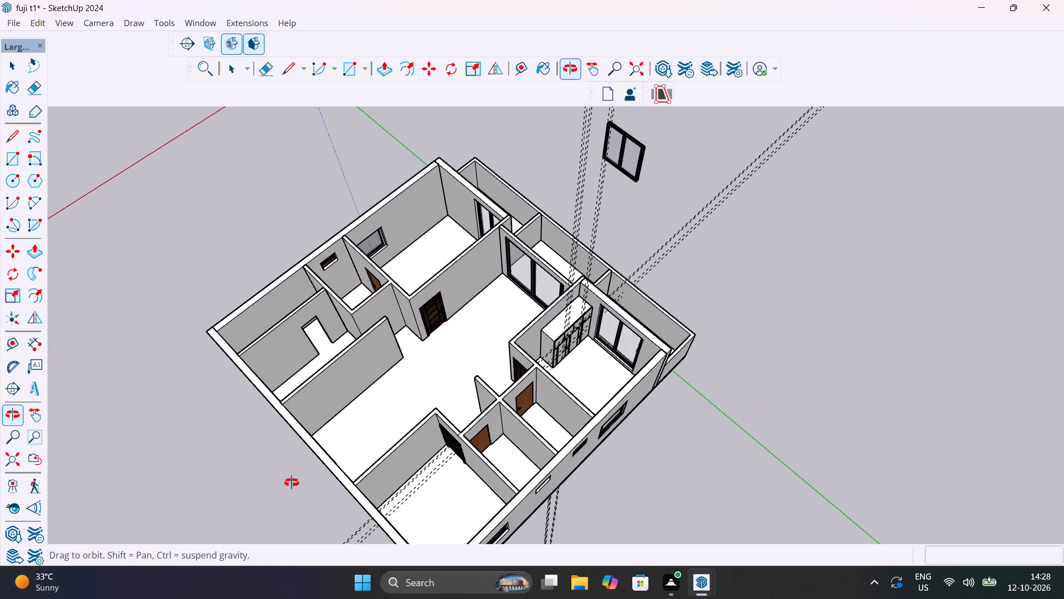
{"action": "left_click_drag", "start_coordinate": [383, 396], "coordinate": [303, 387]}
{"action": "left_click_drag", "start_coordinate": [458, 314], "coordinate": [388, 318]}
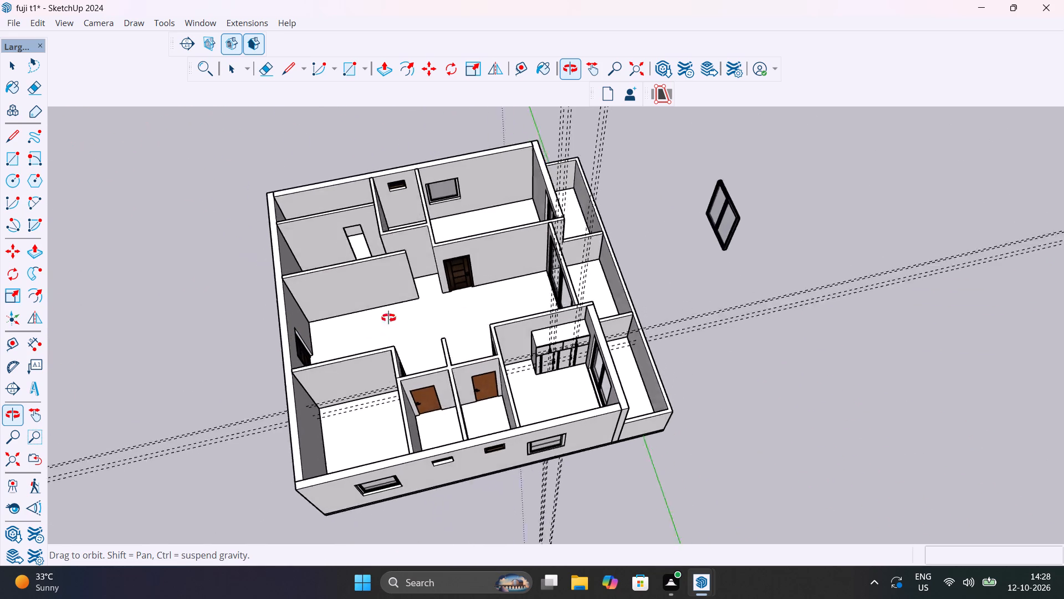
{"action": "left_click_drag", "start_coordinate": [388, 318], "coordinate": [359, 314]}
{"action": "left_click_drag", "start_coordinate": [521, 301], "coordinate": [518, 202]}
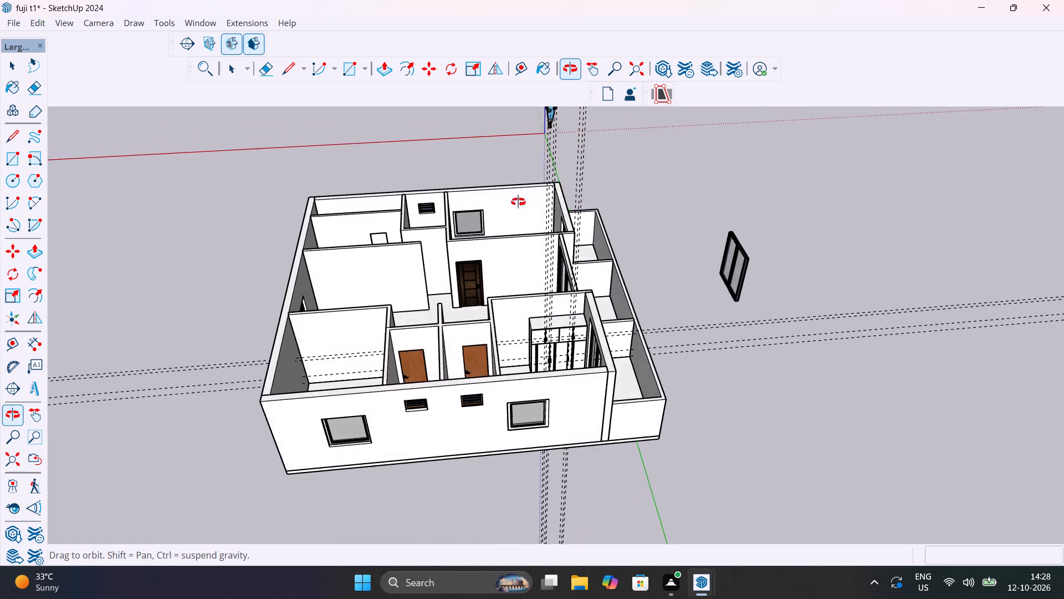
{"action": "left_click_drag", "start_coordinate": [518, 202], "coordinate": [514, 237]}
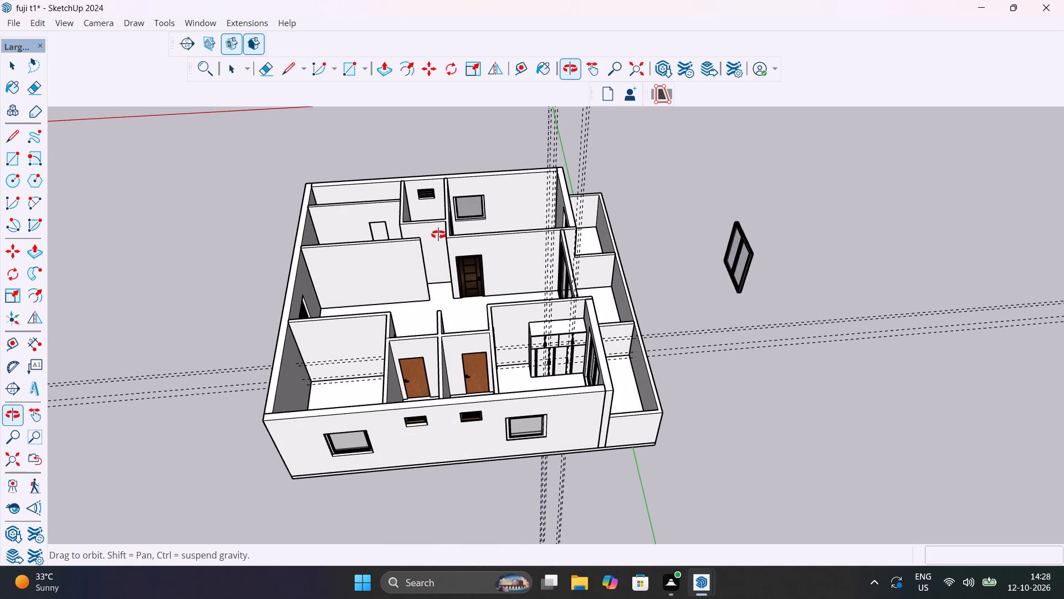
{"action": "scroll", "coordinate": [438, 235], "scroll_direction": "up", "scroll_amount": 7, "text": "ctrl"}
{"action": "left_click_drag", "start_coordinate": [354, 336], "coordinate": [437, 257]}
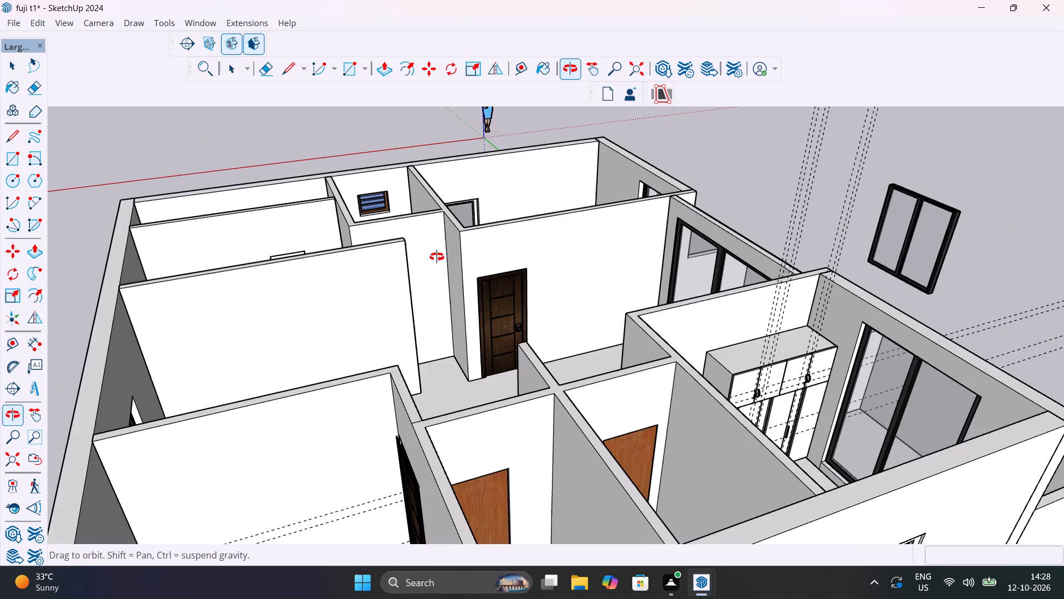
{"action": "left_click_drag", "start_coordinate": [437, 257], "coordinate": [352, 295]}
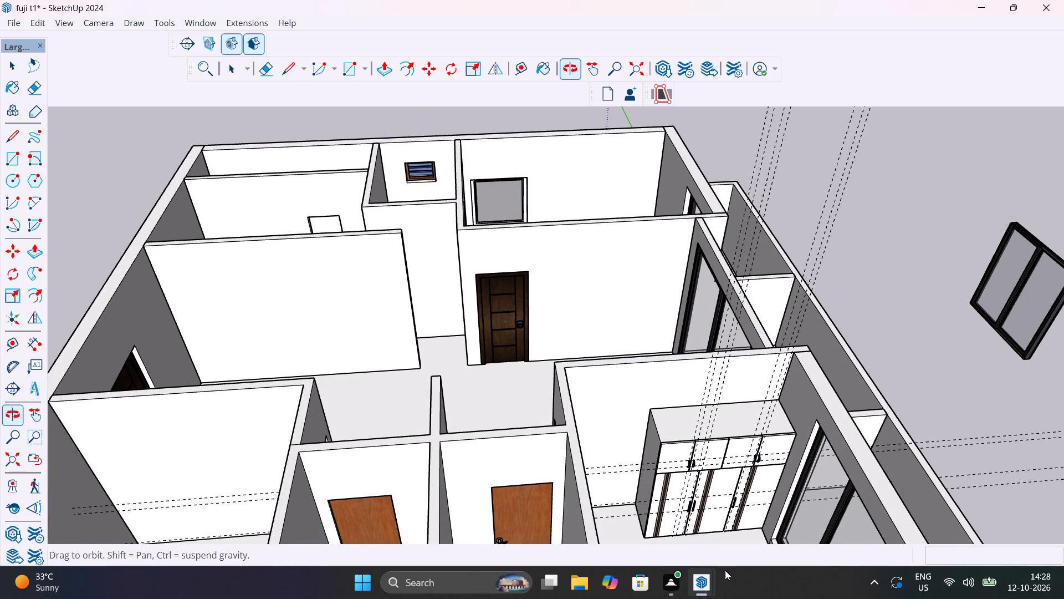
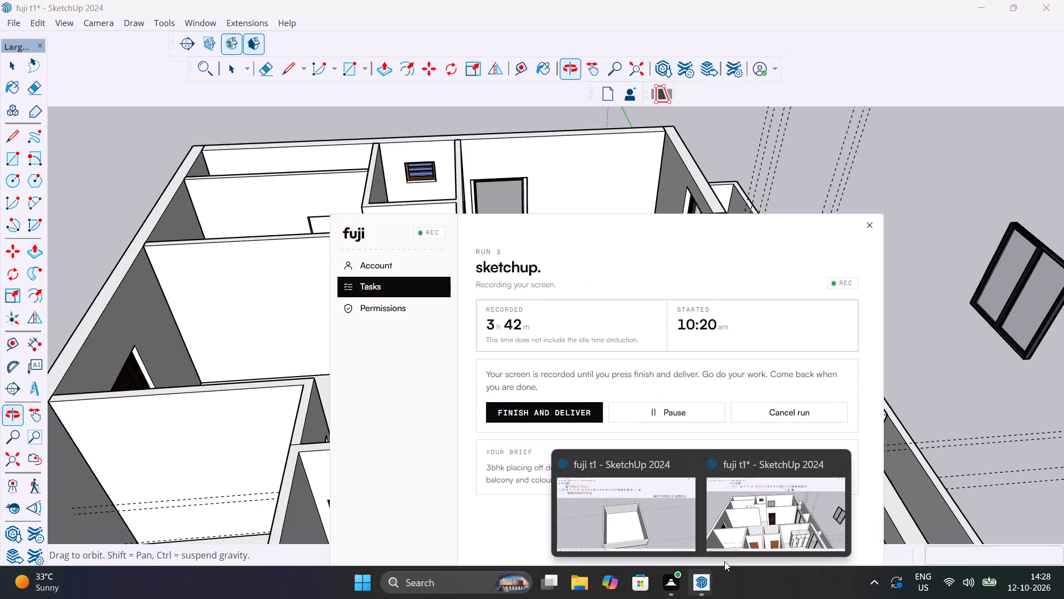
Return to the fuji t1 house model and examine the hall, the rooms, and the side wall with one window and one ventilator.
{"action": "left_click", "coordinate": [760, 510]}
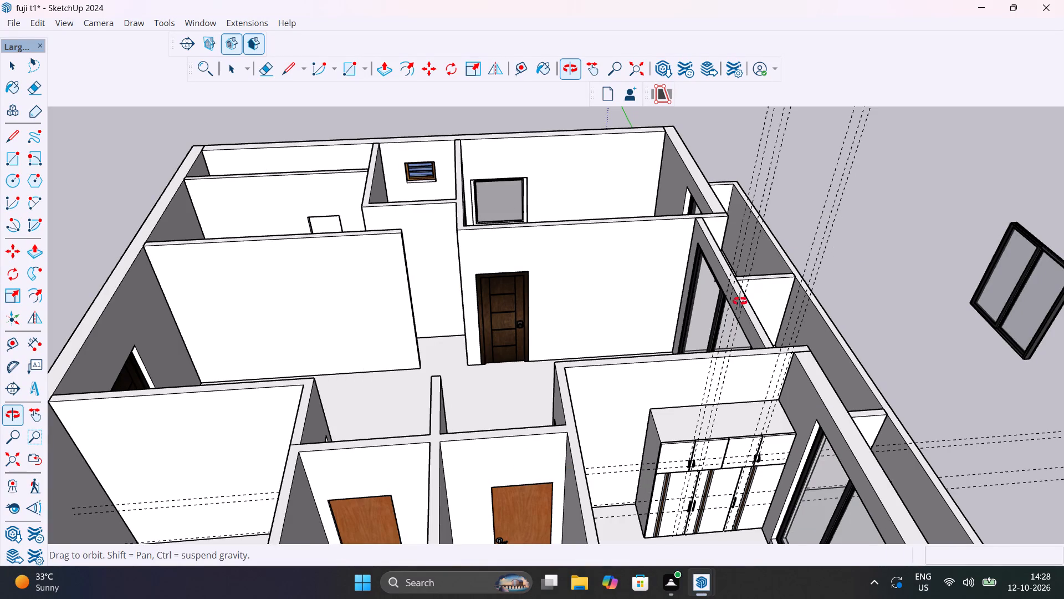
{"action": "left_click_drag", "start_coordinate": [732, 304], "coordinate": [507, 427]}
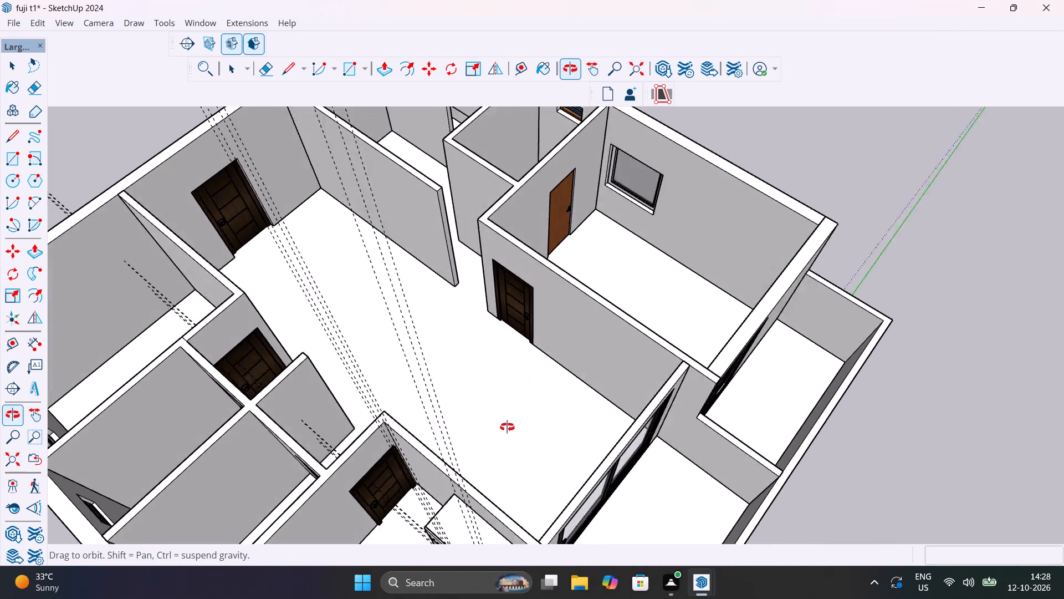
{"action": "left_click_drag", "start_coordinate": [507, 427], "coordinate": [497, 439]}
{"action": "left_click_drag", "start_coordinate": [577, 389], "coordinate": [422, 357]}
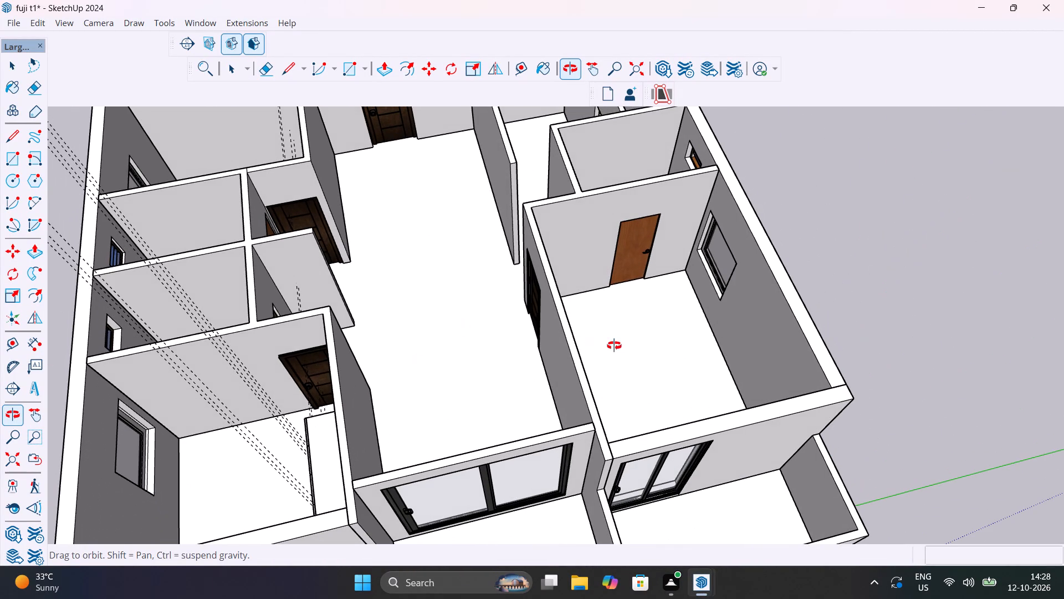
{"action": "left_click_drag", "start_coordinate": [617, 353], "coordinate": [468, 345]}
{"action": "left_click_drag", "start_coordinate": [618, 432], "coordinate": [465, 322]}
{"action": "left_click_drag", "start_coordinate": [571, 339], "coordinate": [479, 314]}
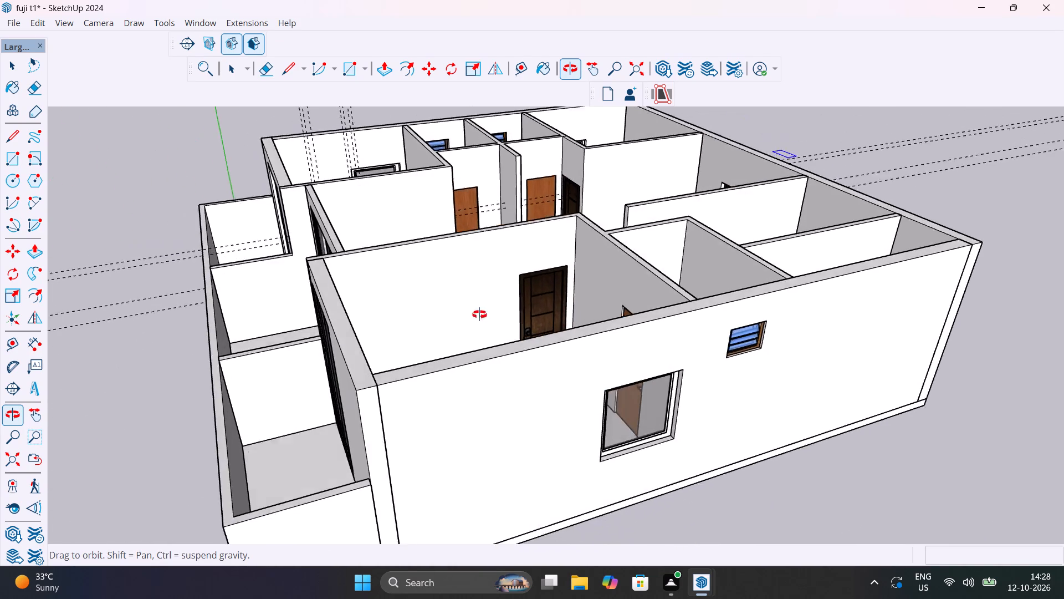
{"action": "left_click_drag", "start_coordinate": [479, 314], "coordinate": [579, 362]}
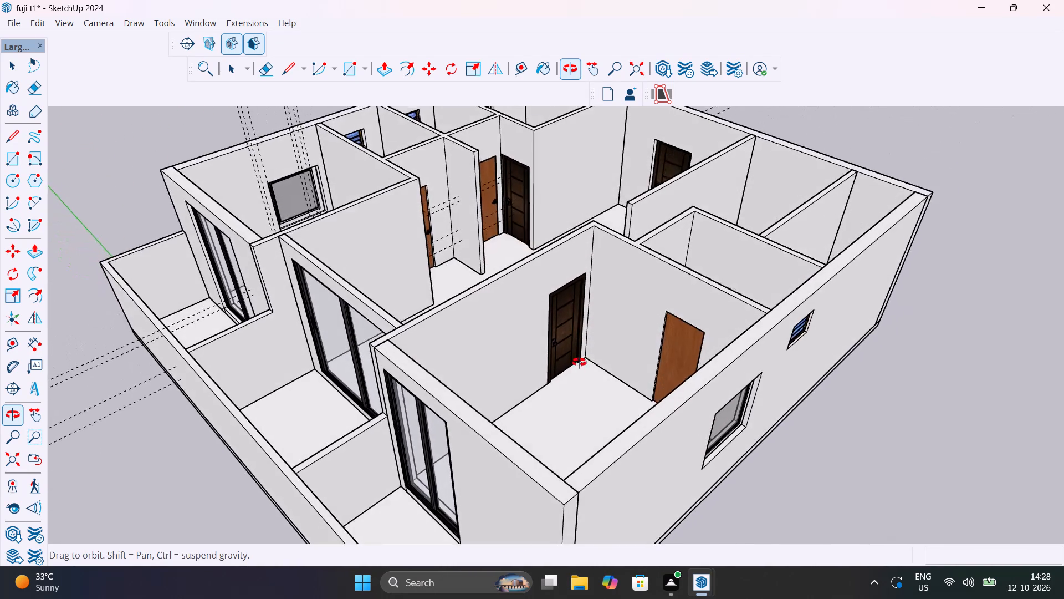
{"action": "left_click_drag", "start_coordinate": [579, 362], "coordinate": [566, 257]}
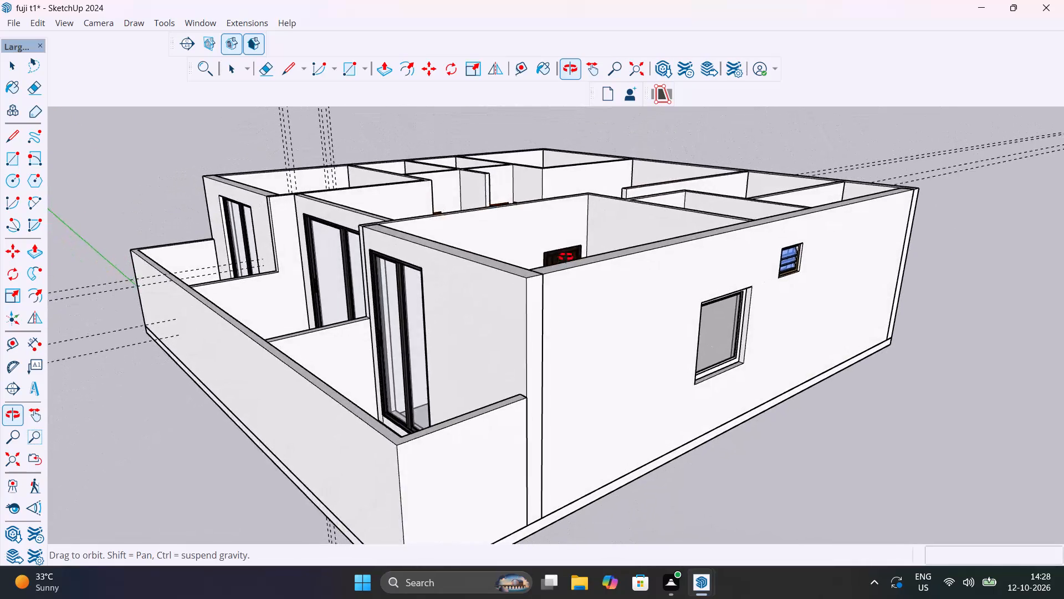
Examine the balcony side of the house, its three sliding doors, and the hall and bedrooms behind them.
{"action": "left_click_drag", "start_coordinate": [566, 257], "coordinate": [669, 255]}
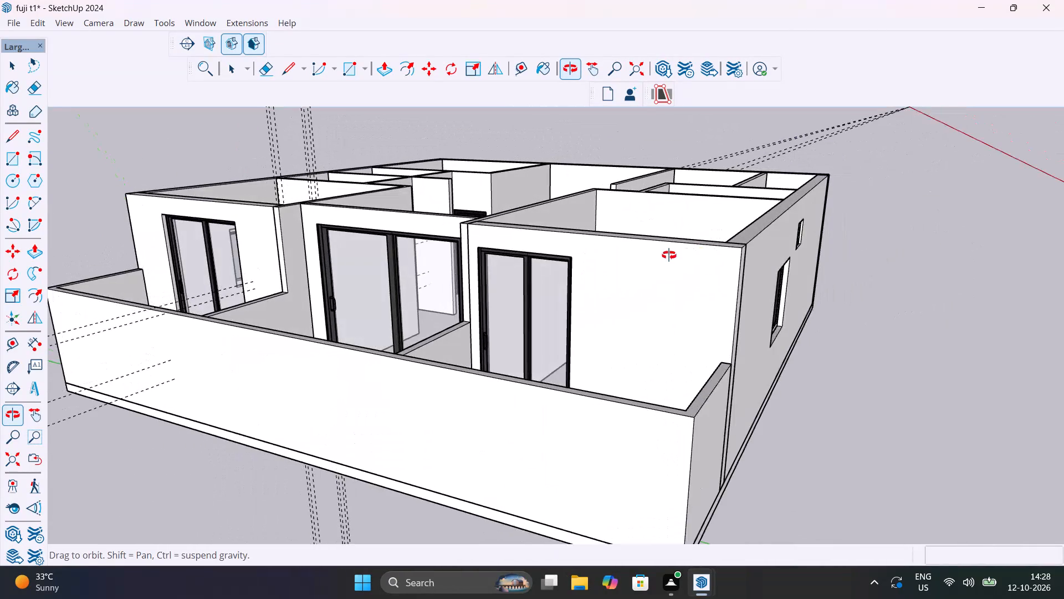
{"action": "left_click_drag", "start_coordinate": [535, 348], "coordinate": [661, 338]}
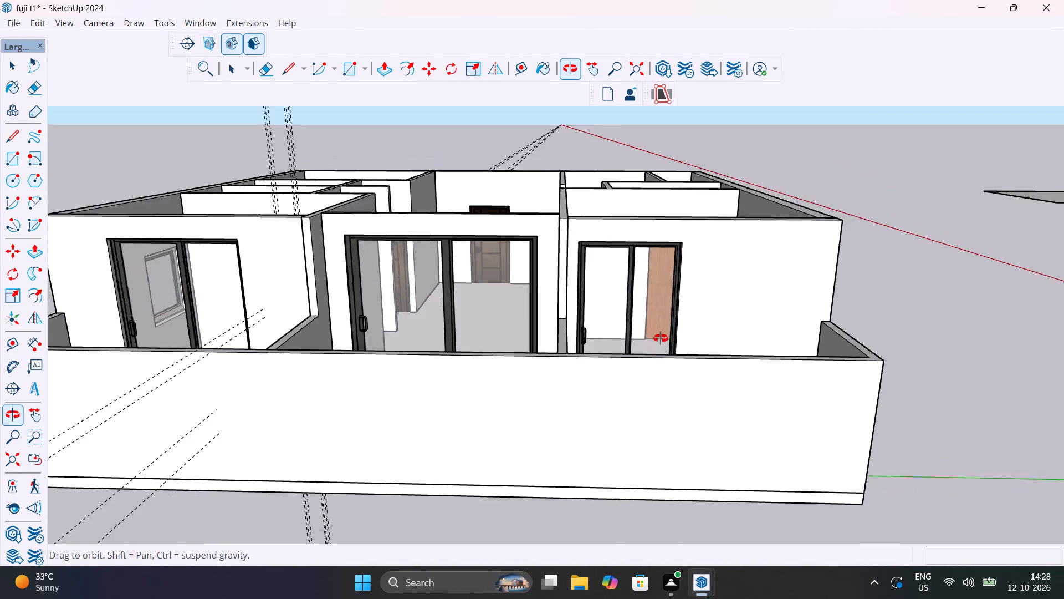
{"action": "left_click_drag", "start_coordinate": [661, 338], "coordinate": [692, 403]}
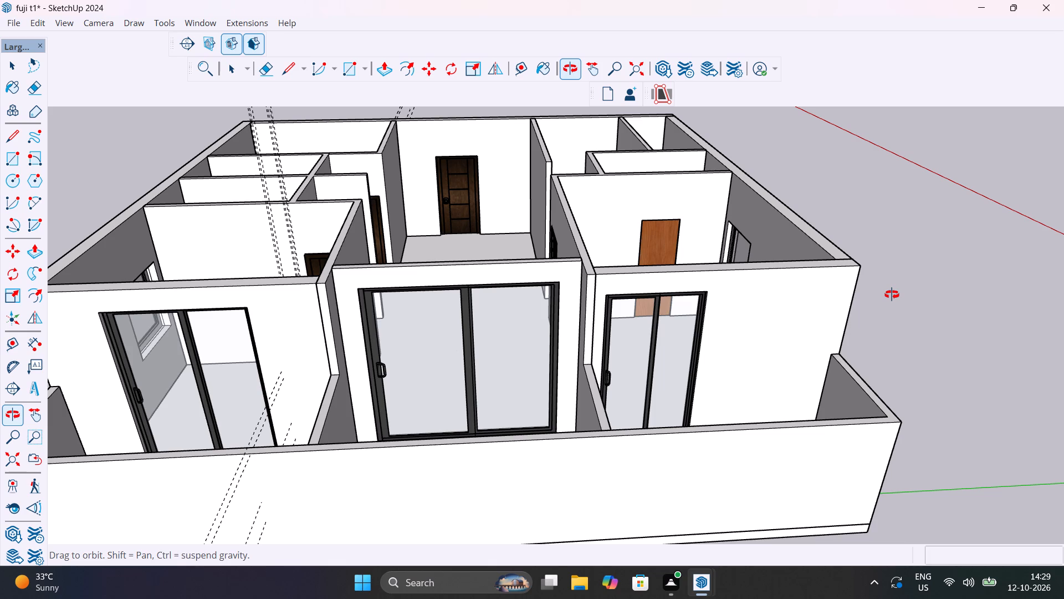
{"action": "scroll", "coordinate": [900, 295], "scroll_direction": "left", "scroll_amount": 1}
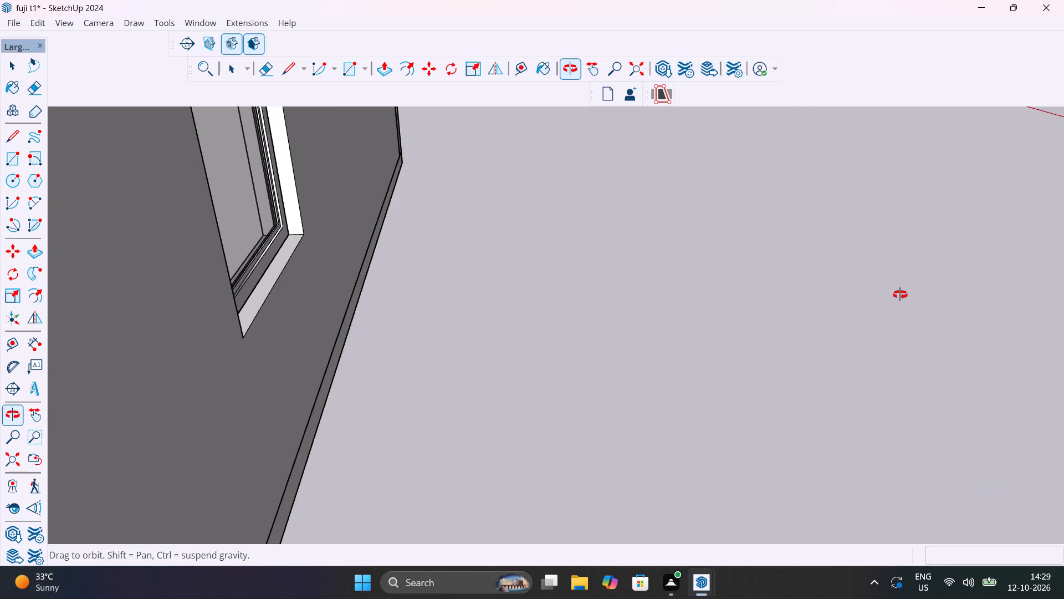
{"action": "scroll", "coordinate": [900, 295], "scroll_direction": "down", "scroll_amount": 9, "text": "ctrl"}
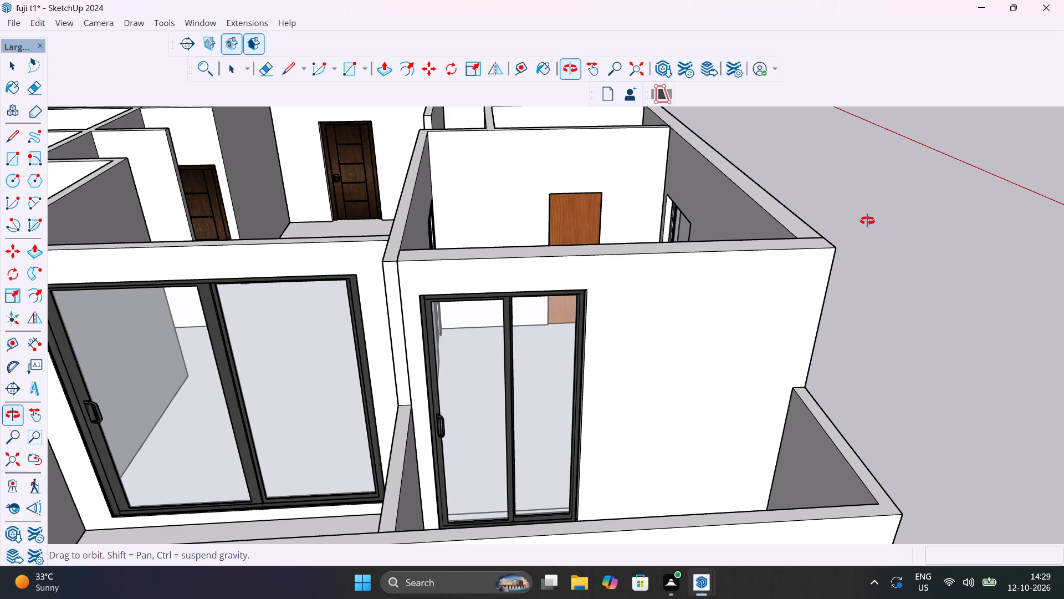
{"action": "scroll", "coordinate": [867, 221], "scroll_direction": "down", "scroll_amount": 4, "text": "ctrl"}
{"action": "left_click_drag", "start_coordinate": [718, 352], "coordinate": [667, 490]}
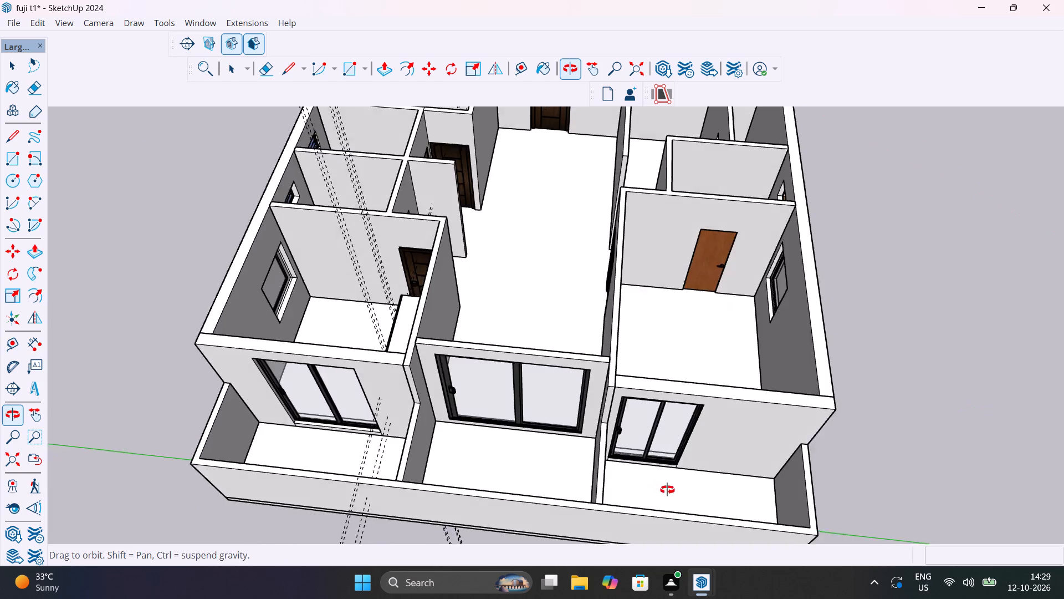
{"action": "left_click_drag", "start_coordinate": [667, 490], "coordinate": [719, 392]}
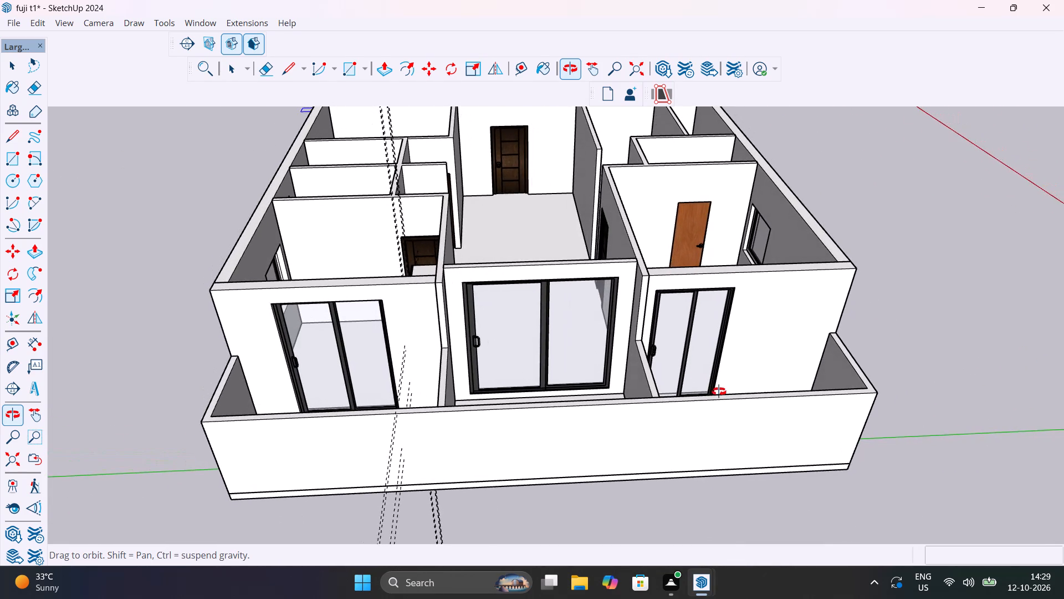
{"action": "left_click_drag", "start_coordinate": [604, 361], "coordinate": [709, 499]}
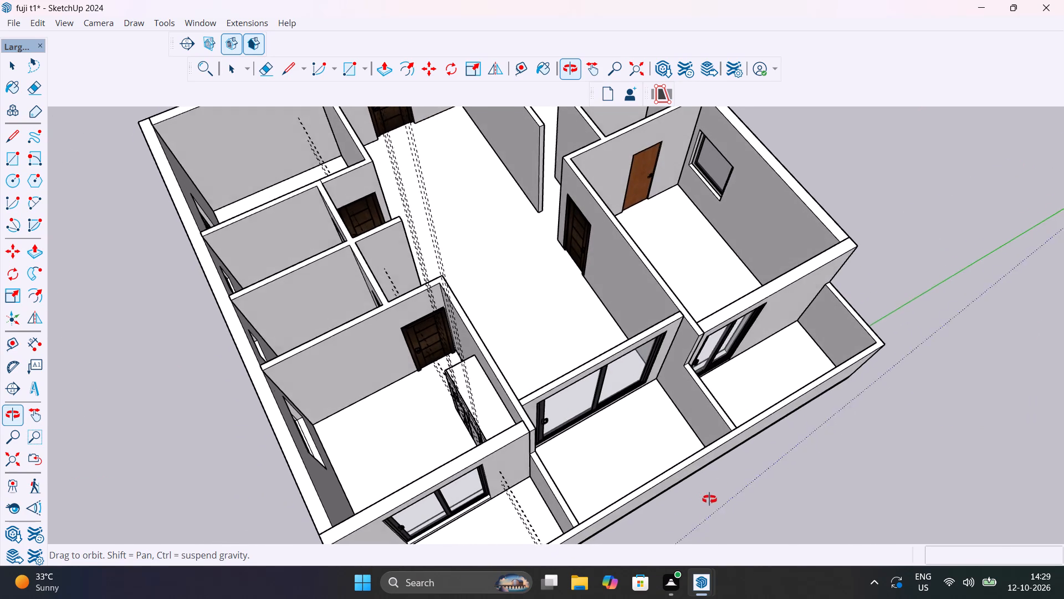
{"action": "left_click_drag", "start_coordinate": [709, 499], "coordinate": [682, 506]}
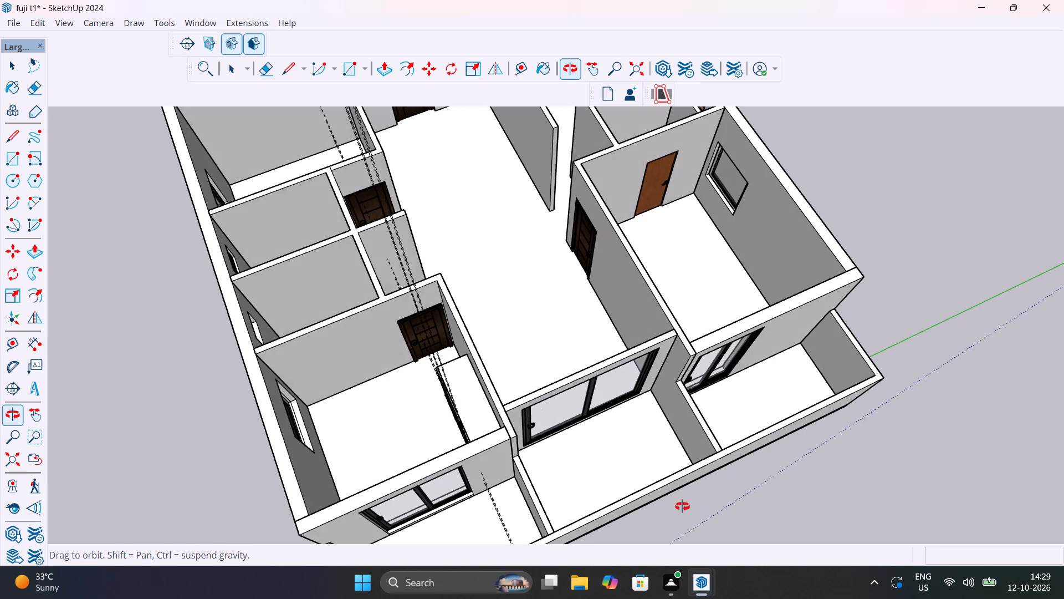
{"action": "left_click_drag", "start_coordinate": [682, 506], "coordinate": [704, 474]}
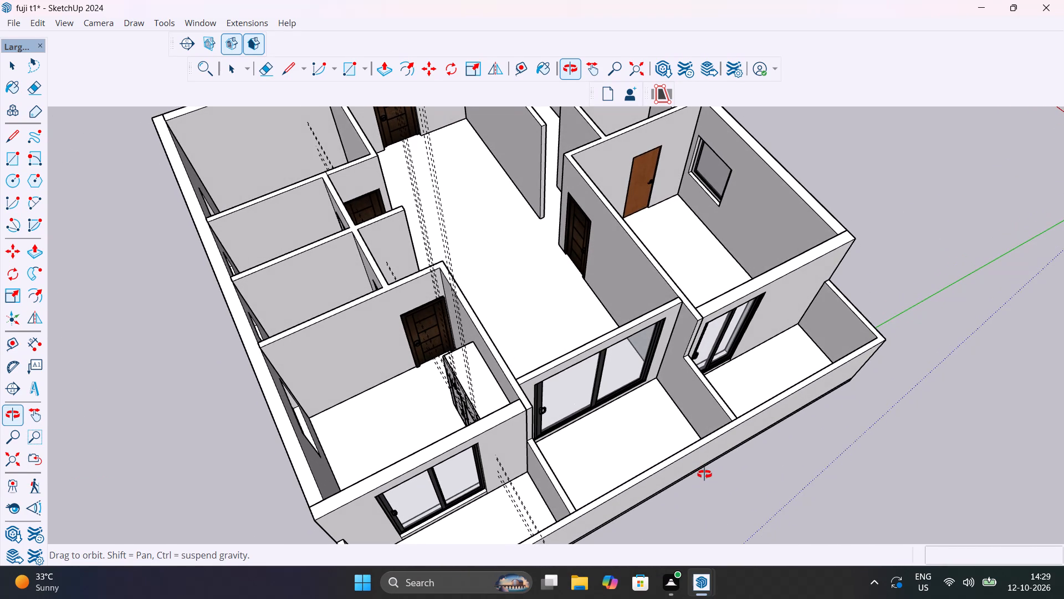
{"action": "left_click_drag", "start_coordinate": [704, 474], "coordinate": [709, 474]}
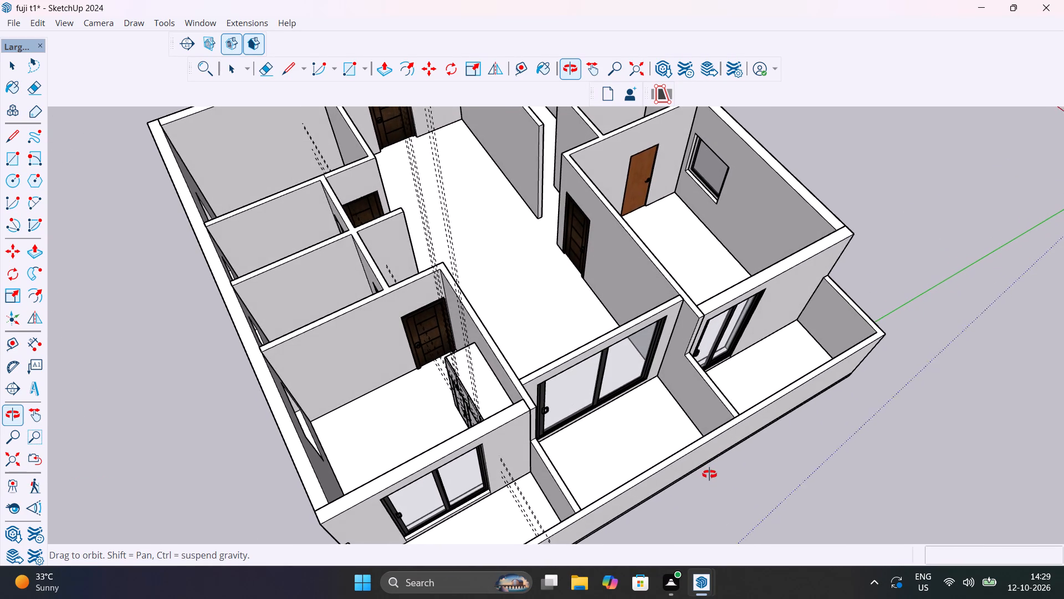
{"action": "left_click_drag", "start_coordinate": [709, 474], "coordinate": [727, 460]}
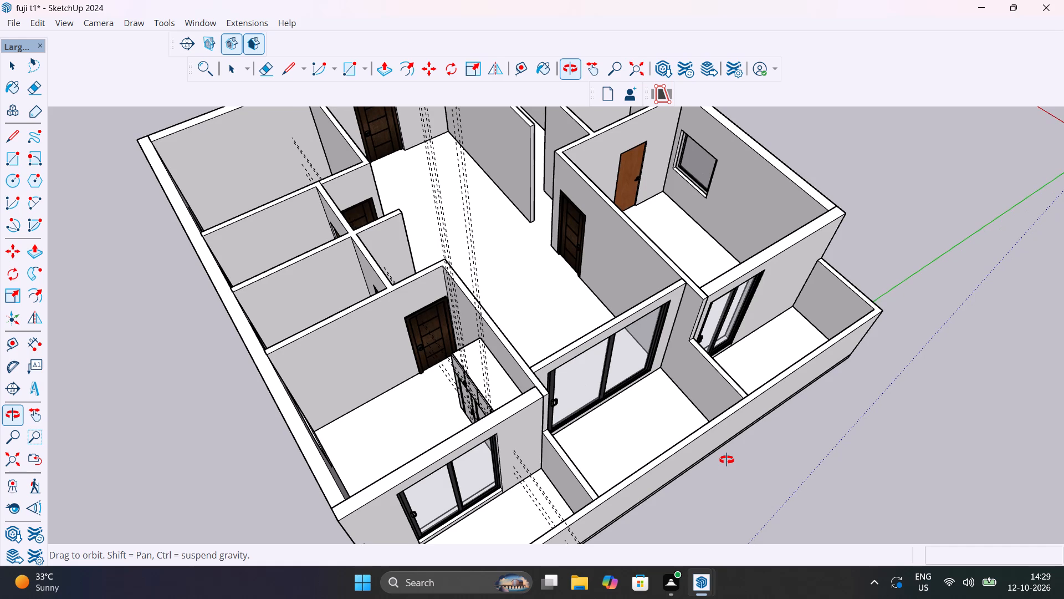
{"action": "left_click_drag", "start_coordinate": [727, 460], "coordinate": [739, 448]}
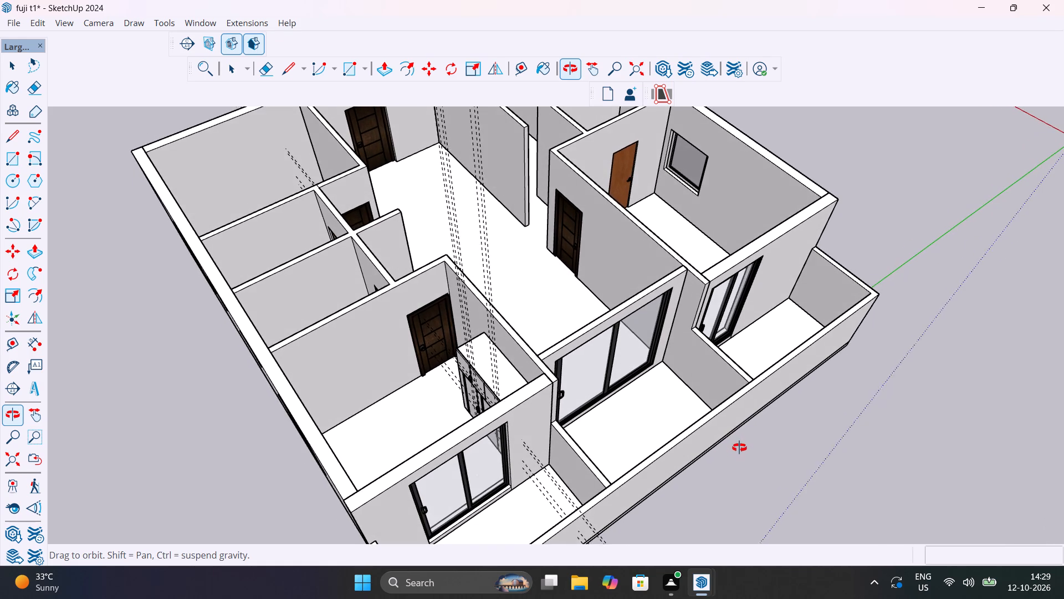
{"action": "left_click_drag", "start_coordinate": [739, 448], "coordinate": [739, 447]}
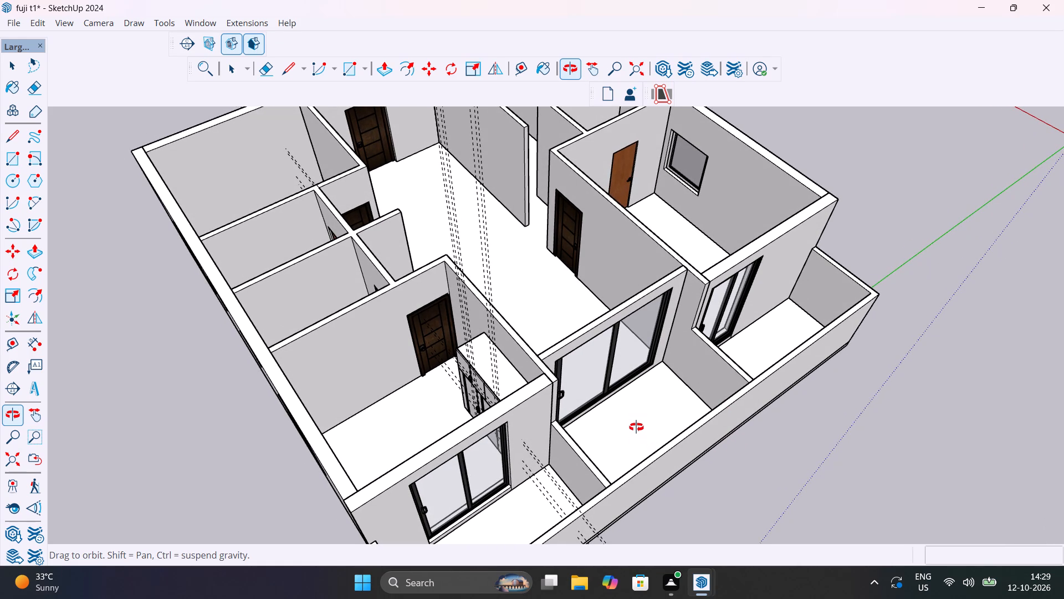
Examine the side wall with two windows and two ventilators, and the bathrooms and wardrobe bedroom behind it.
{"action": "left_click_drag", "start_coordinate": [636, 427], "coordinate": [732, 338]}
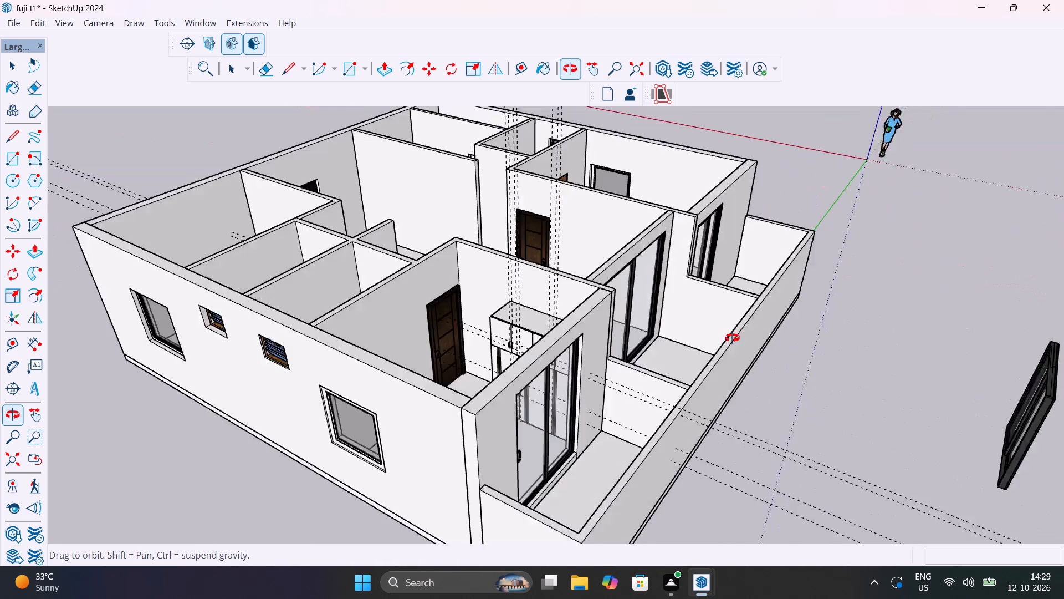
{"action": "left_click_drag", "start_coordinate": [732, 338], "coordinate": [802, 332]}
{"action": "left_click_drag", "start_coordinate": [567, 375], "coordinate": [653, 389]}
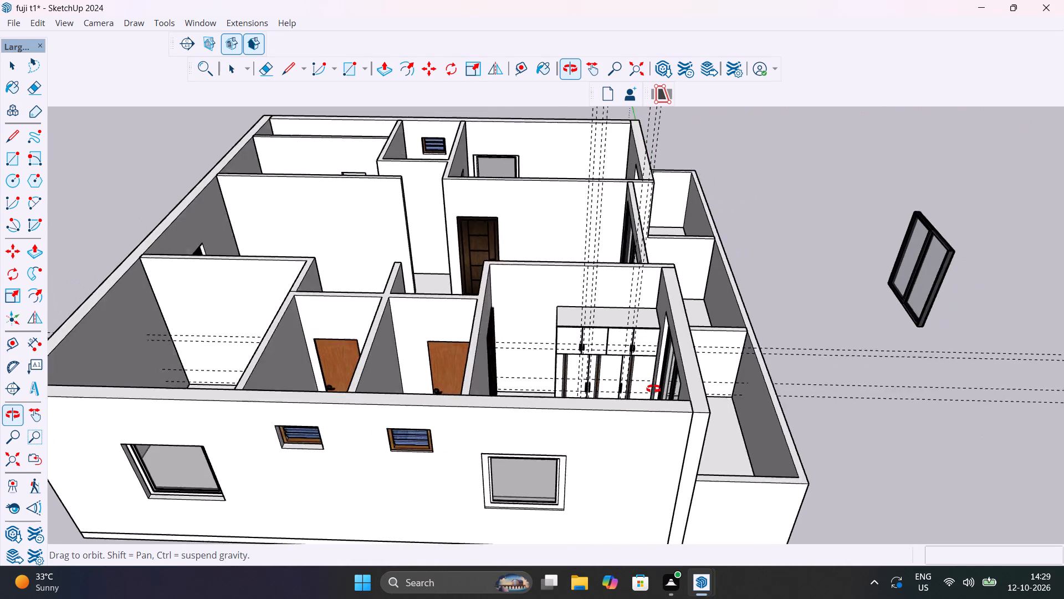
{"action": "left_click_drag", "start_coordinate": [653, 389], "coordinate": [671, 406]}
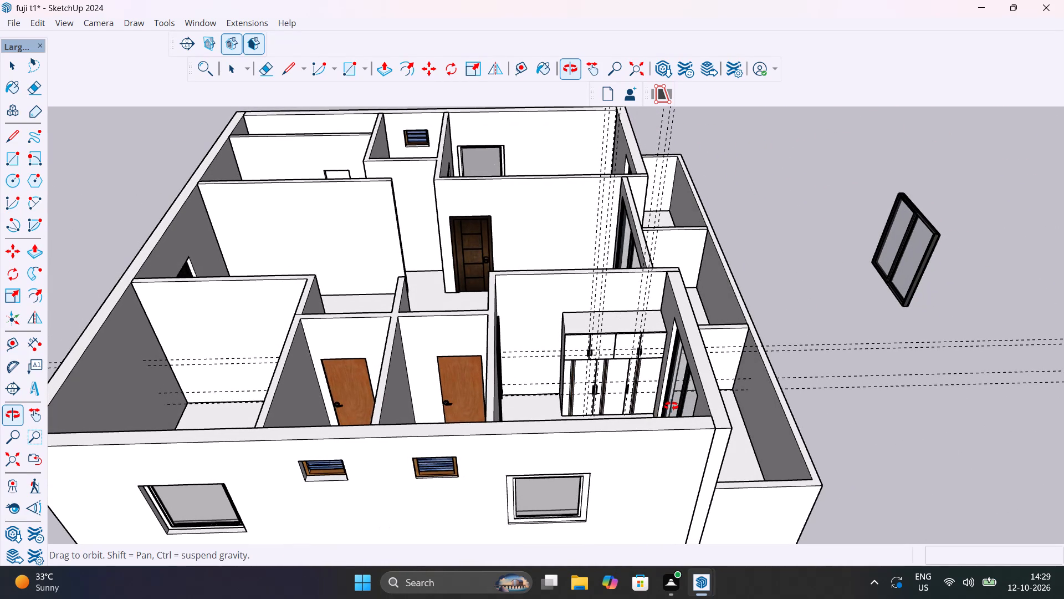
{"action": "left_click_drag", "start_coordinate": [671, 406], "coordinate": [671, 405]}
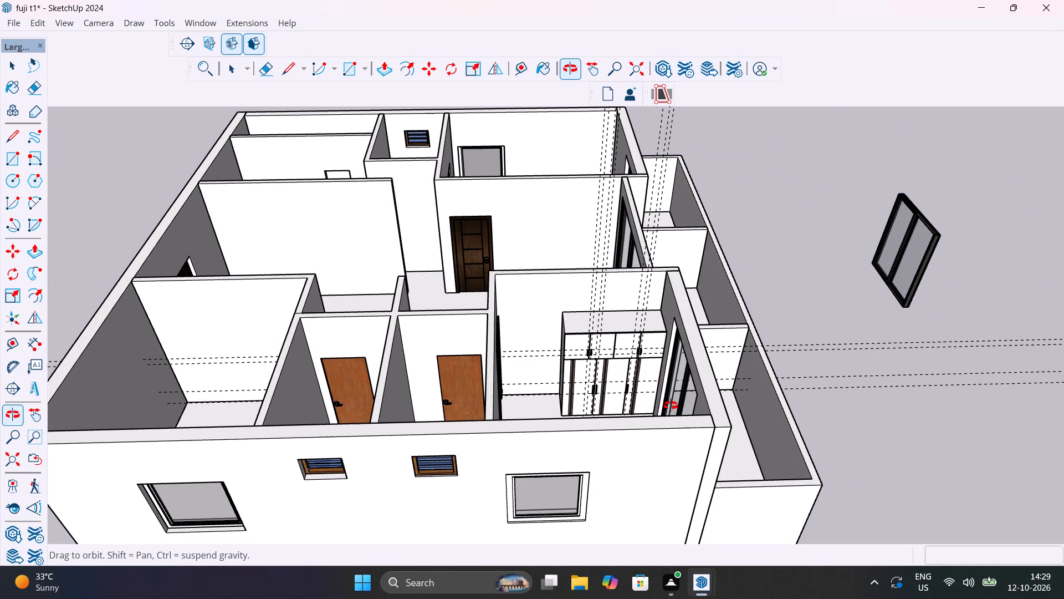
{"action": "left_click_drag", "start_coordinate": [671, 405], "coordinate": [681, 454]}
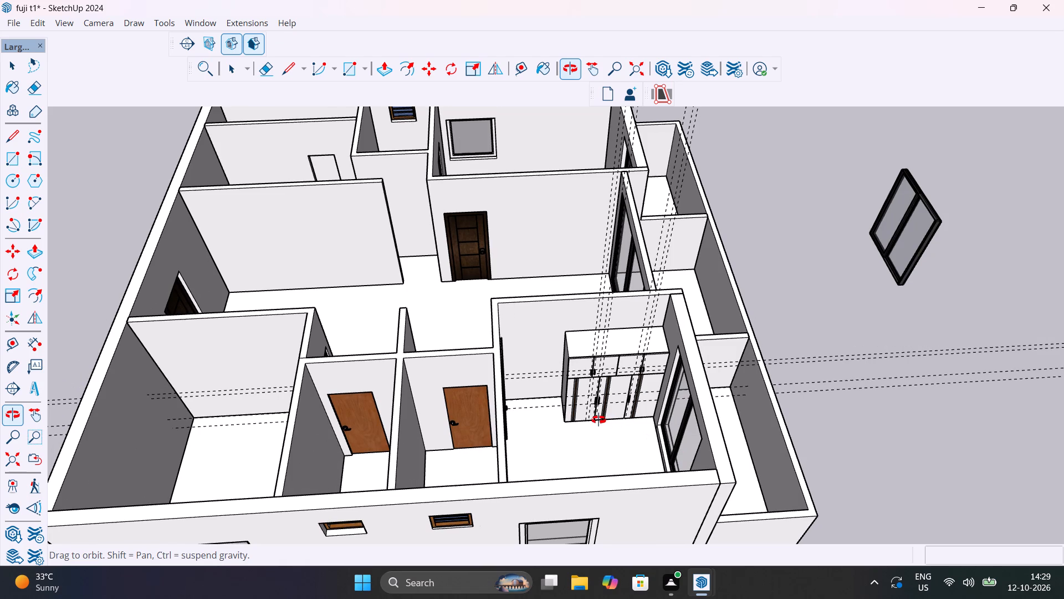
Examine the bedroom wardrobe up close, including its door strips, handles, base and the floor in front of it.
{"action": "scroll", "coordinate": [598, 420], "scroll_direction": "up", "scroll_amount": 12, "text": "ctrl"}
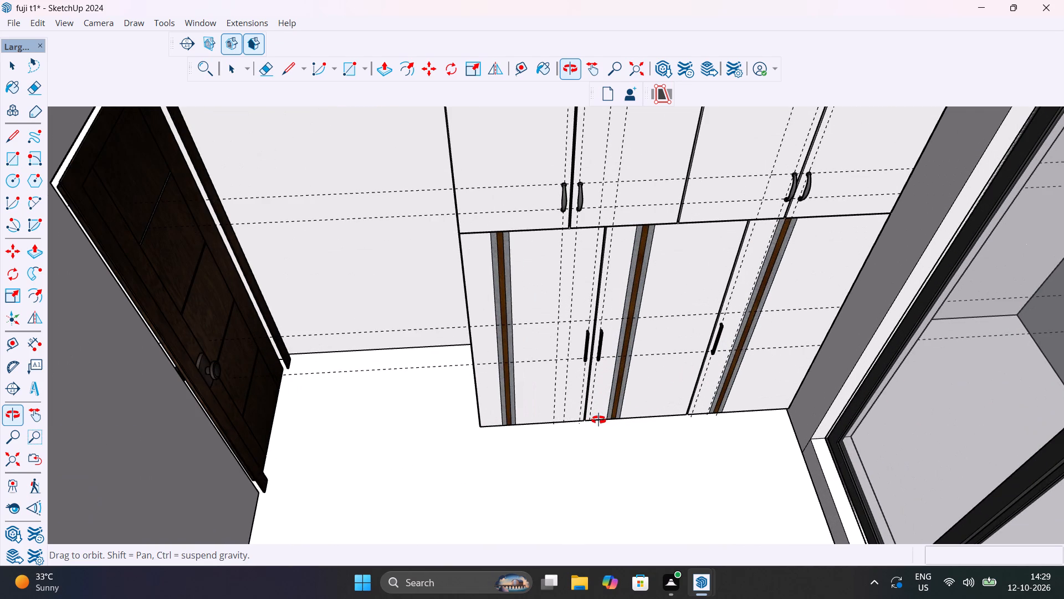
{"action": "left_click_drag", "start_coordinate": [628, 533], "coordinate": [611, 450]}
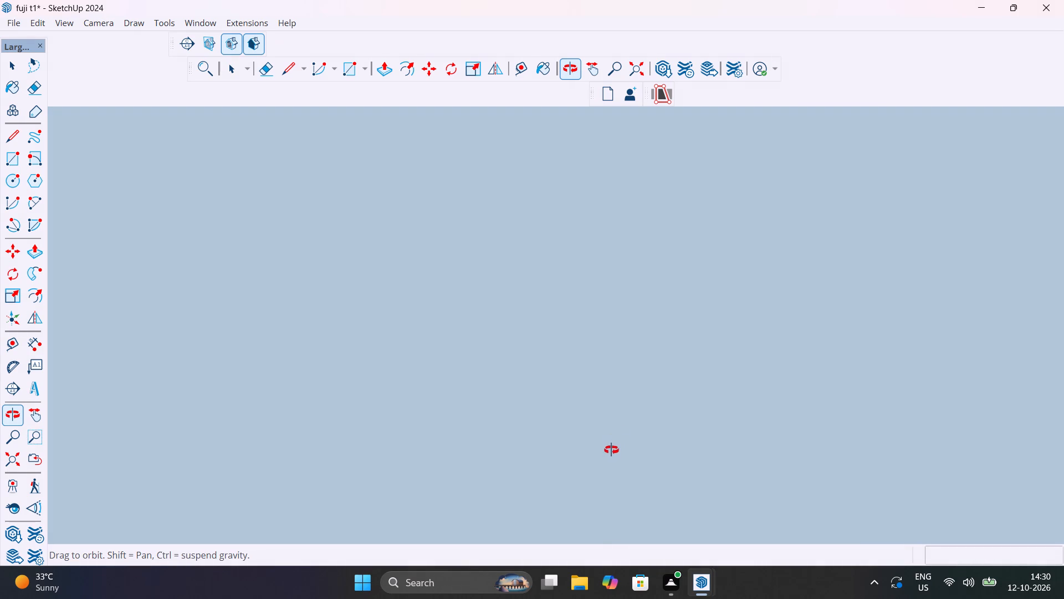
{"action": "left_click_drag", "start_coordinate": [611, 450], "coordinate": [608, 461]}
{"action": "scroll", "coordinate": [608, 461], "scroll_direction": "up", "scroll_amount": 2, "text": "ctrl"}
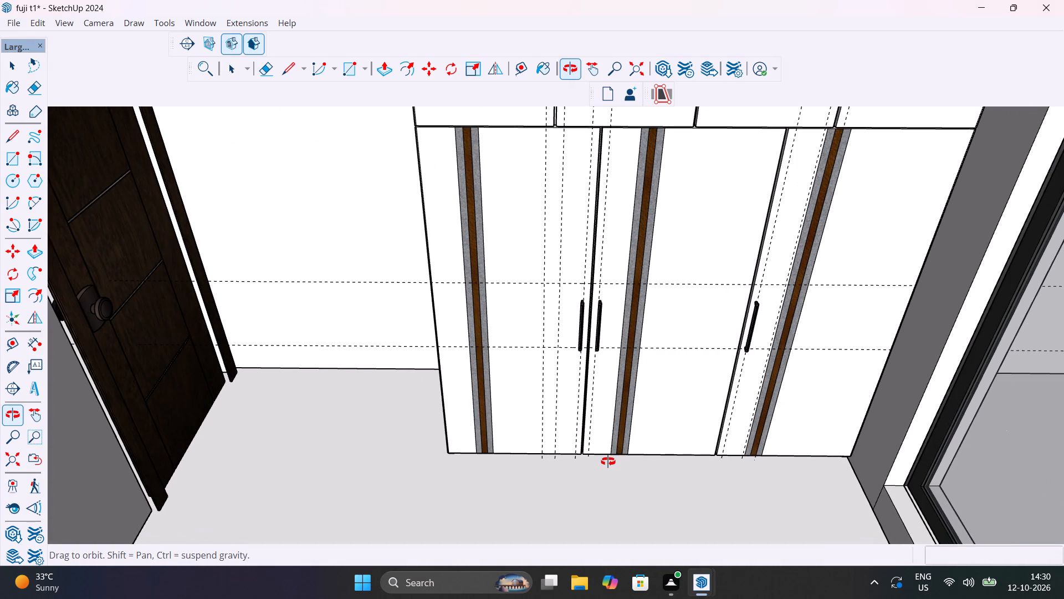
{"action": "left_click_drag", "start_coordinate": [583, 500], "coordinate": [616, 402]}
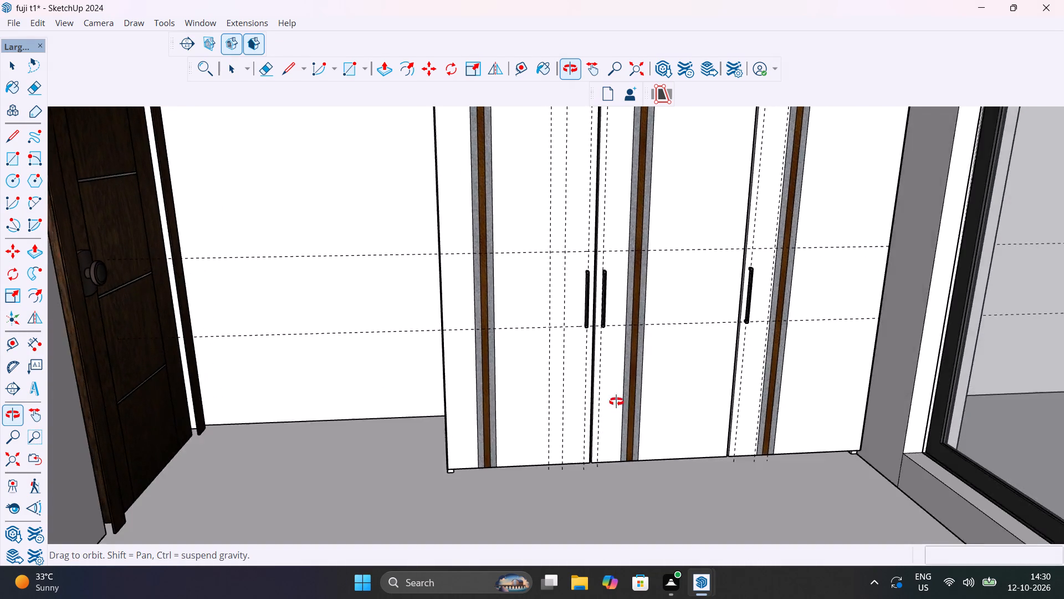
{"action": "left_click_drag", "start_coordinate": [616, 402], "coordinate": [660, 314]}
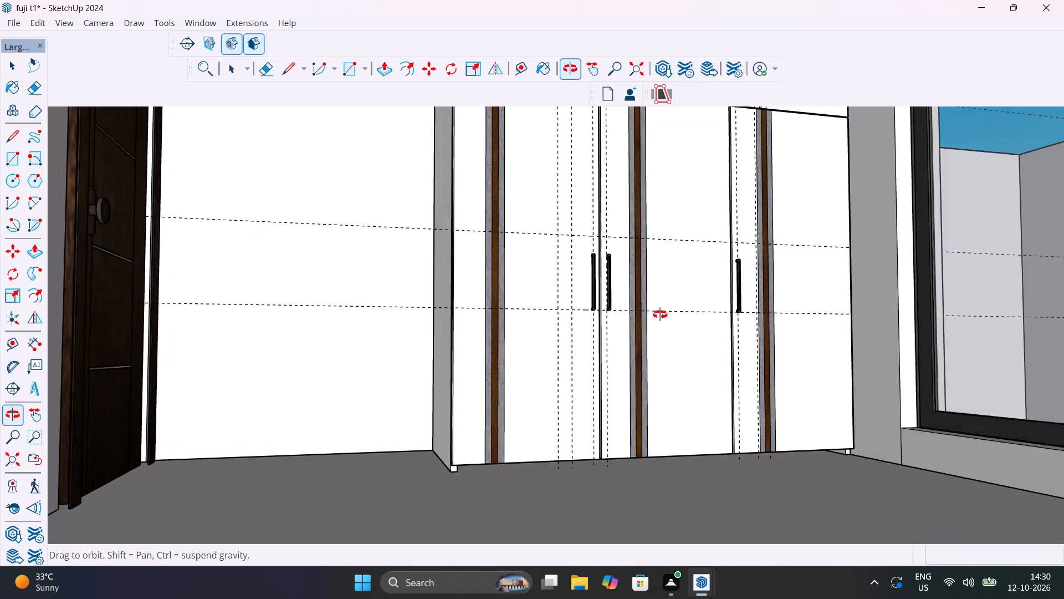
{"action": "left_click_drag", "start_coordinate": [660, 314], "coordinate": [620, 416]}
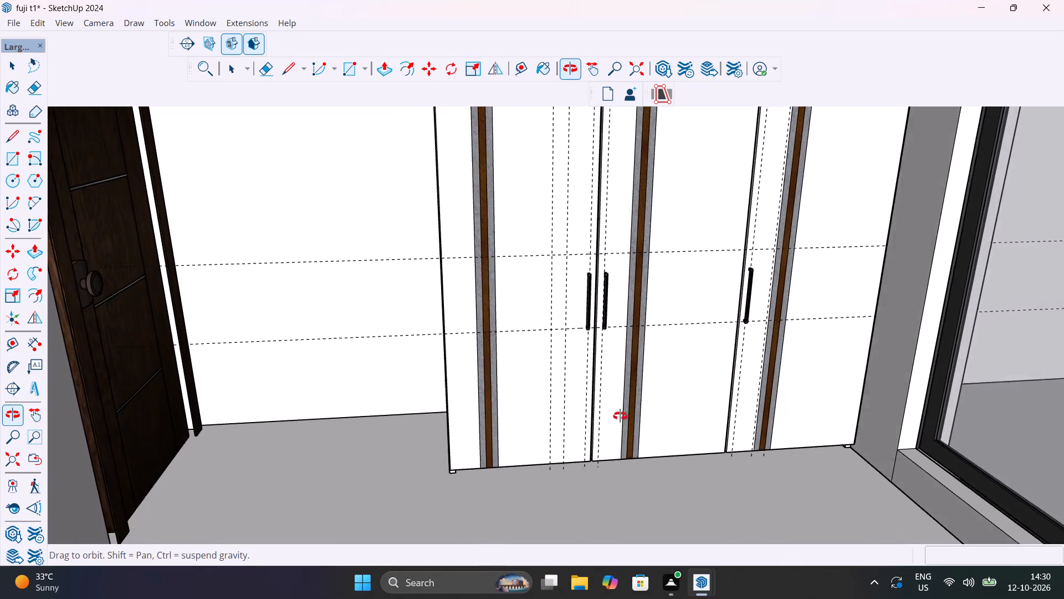
{"action": "left_click_drag", "start_coordinate": [620, 416], "coordinate": [407, 573]}
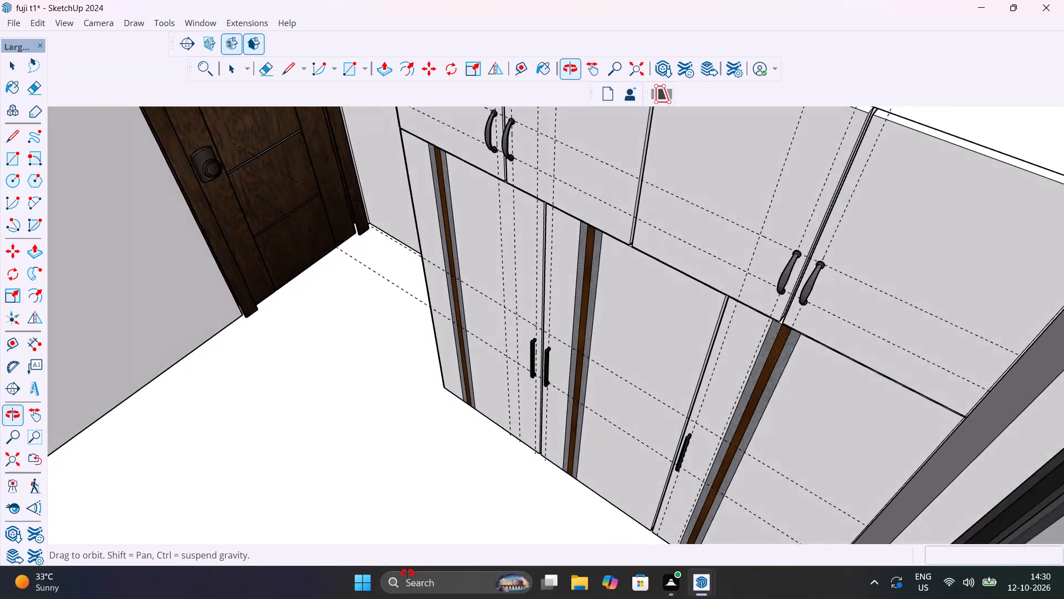
{"action": "left_click_drag", "start_coordinate": [407, 573], "coordinate": [525, 498]}
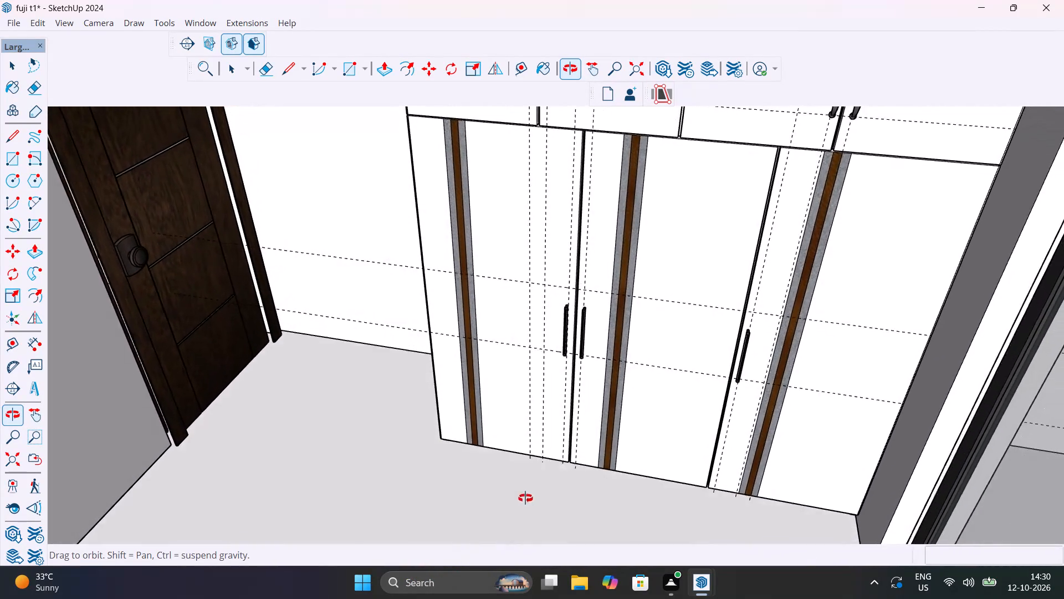
{"action": "left_click_drag", "start_coordinate": [525, 498], "coordinate": [622, 432]}
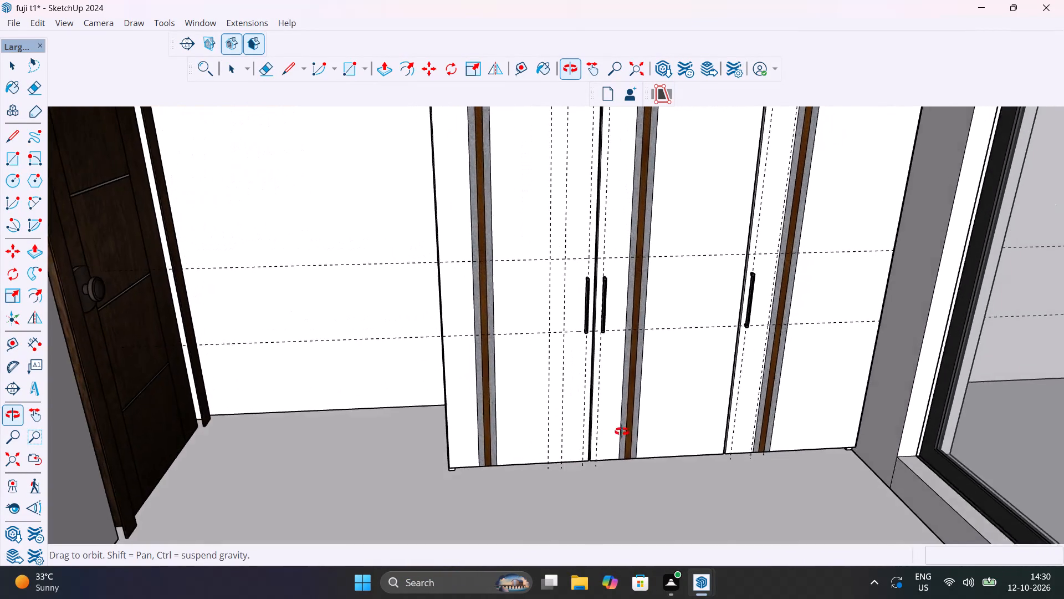
{"action": "left_click_drag", "start_coordinate": [622, 432], "coordinate": [646, 424]}
{"action": "left_click_drag", "start_coordinate": [457, 512], "coordinate": [582, 501]}
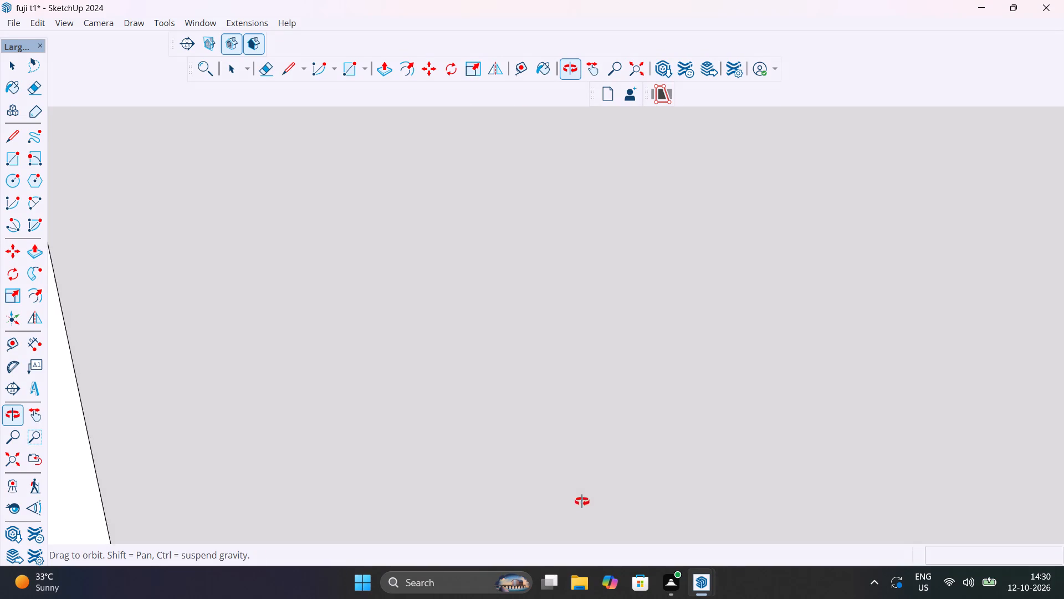
Examine the bedroom wardrobe's full front with its strips and handles, together with the adjoining wall, room door and floor.
{"action": "left_click_drag", "start_coordinate": [582, 501], "coordinate": [453, 504]}
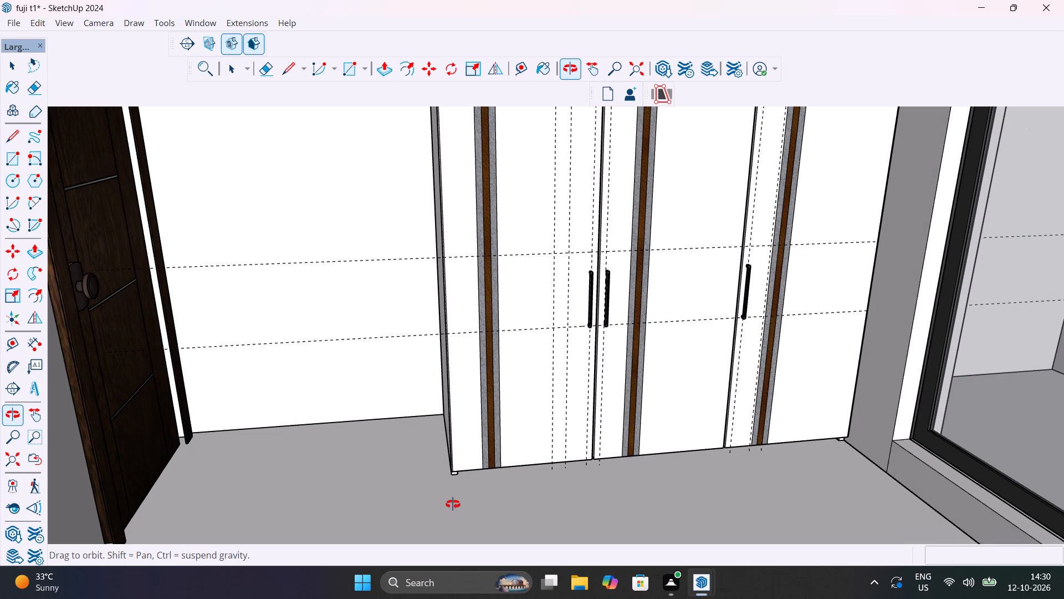
{"action": "left_click_drag", "start_coordinate": [453, 504], "coordinate": [451, 504]}
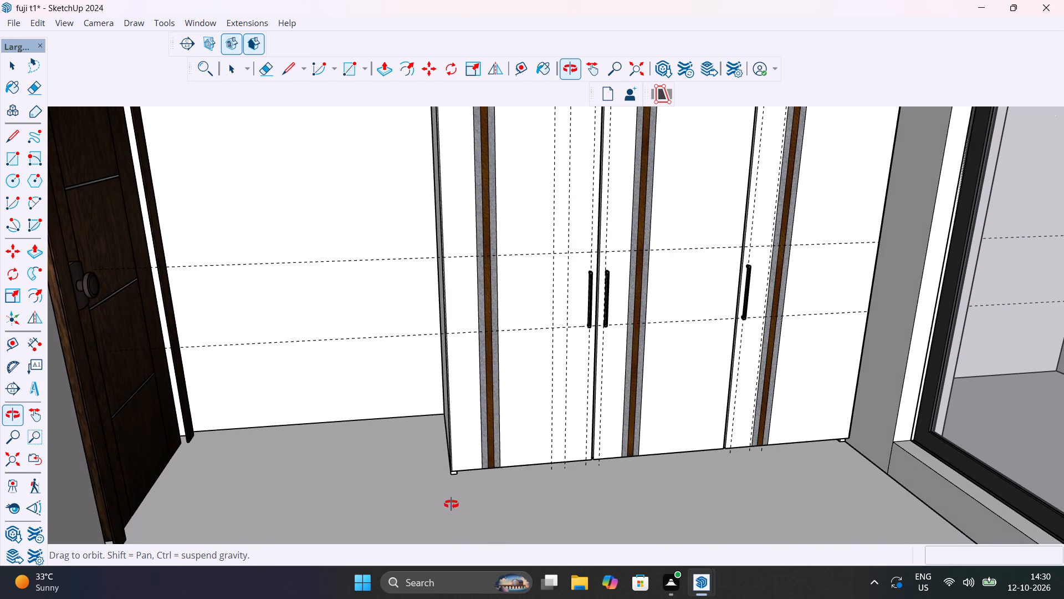
{"action": "left_click_drag", "start_coordinate": [451, 504], "coordinate": [447, 503]}
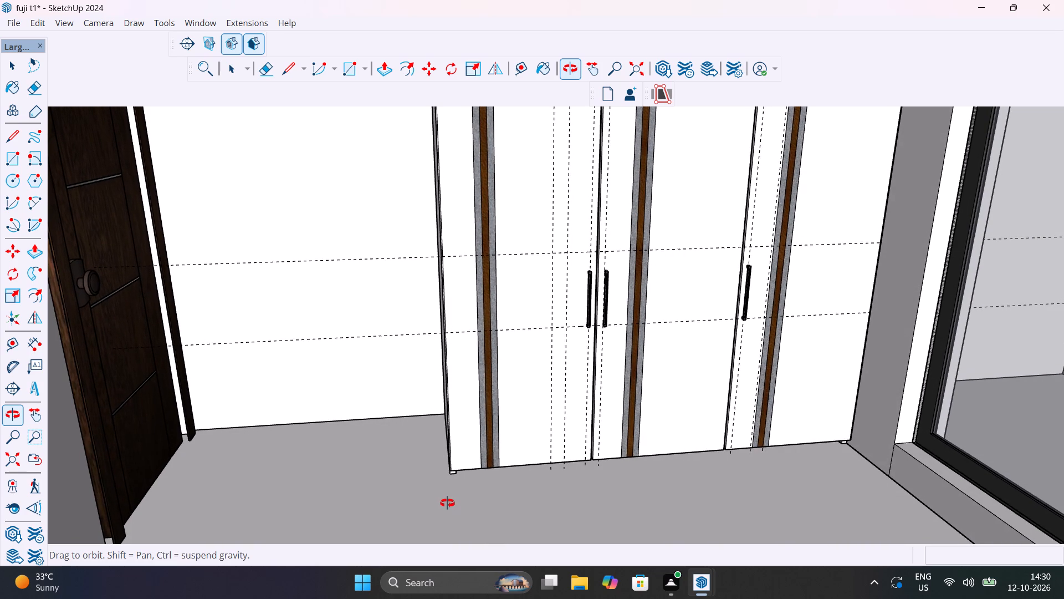
{"action": "left_click_drag", "start_coordinate": [447, 503], "coordinate": [460, 482]}
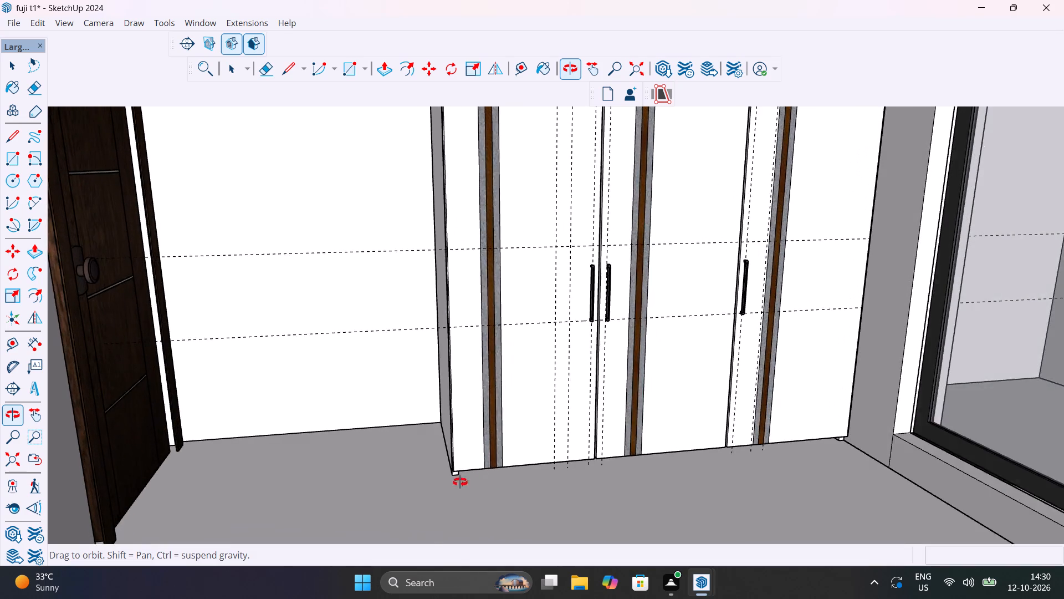
{"action": "left_click_drag", "start_coordinate": [460, 482], "coordinate": [454, 471]}
{"action": "left_click_drag", "start_coordinate": [454, 471], "coordinate": [376, 500]}
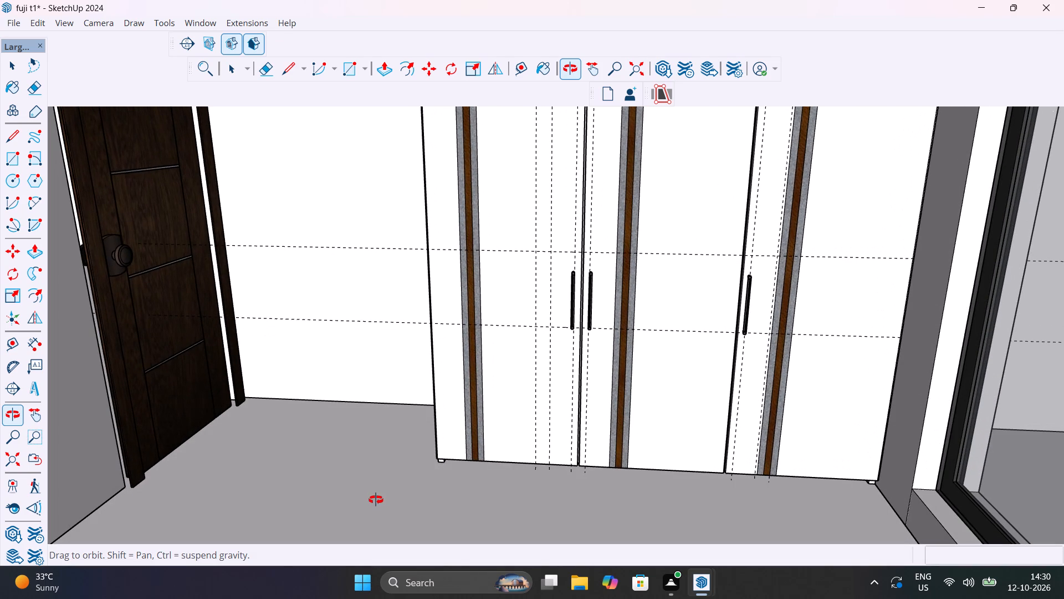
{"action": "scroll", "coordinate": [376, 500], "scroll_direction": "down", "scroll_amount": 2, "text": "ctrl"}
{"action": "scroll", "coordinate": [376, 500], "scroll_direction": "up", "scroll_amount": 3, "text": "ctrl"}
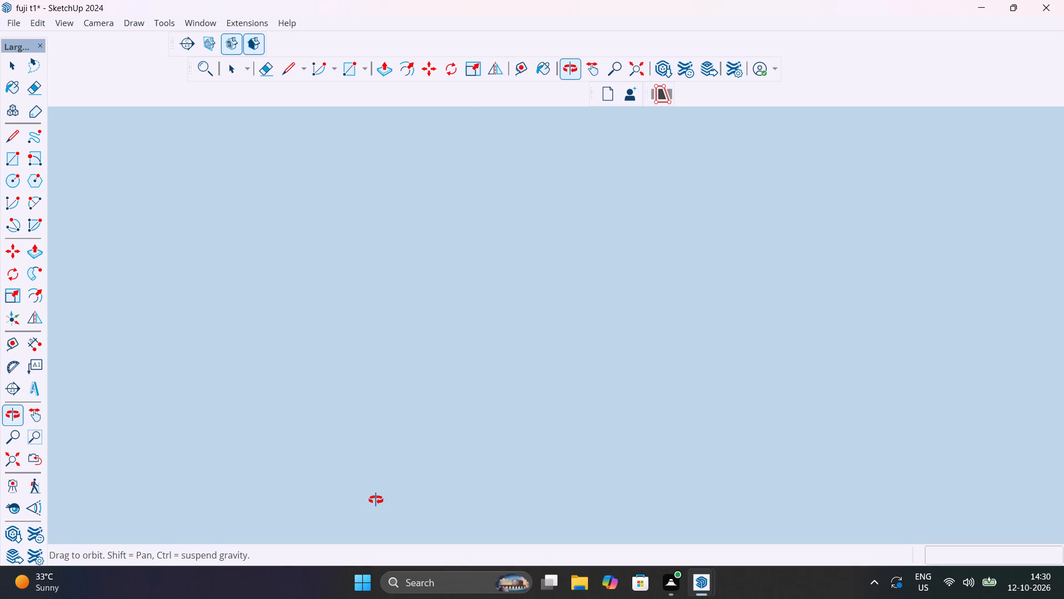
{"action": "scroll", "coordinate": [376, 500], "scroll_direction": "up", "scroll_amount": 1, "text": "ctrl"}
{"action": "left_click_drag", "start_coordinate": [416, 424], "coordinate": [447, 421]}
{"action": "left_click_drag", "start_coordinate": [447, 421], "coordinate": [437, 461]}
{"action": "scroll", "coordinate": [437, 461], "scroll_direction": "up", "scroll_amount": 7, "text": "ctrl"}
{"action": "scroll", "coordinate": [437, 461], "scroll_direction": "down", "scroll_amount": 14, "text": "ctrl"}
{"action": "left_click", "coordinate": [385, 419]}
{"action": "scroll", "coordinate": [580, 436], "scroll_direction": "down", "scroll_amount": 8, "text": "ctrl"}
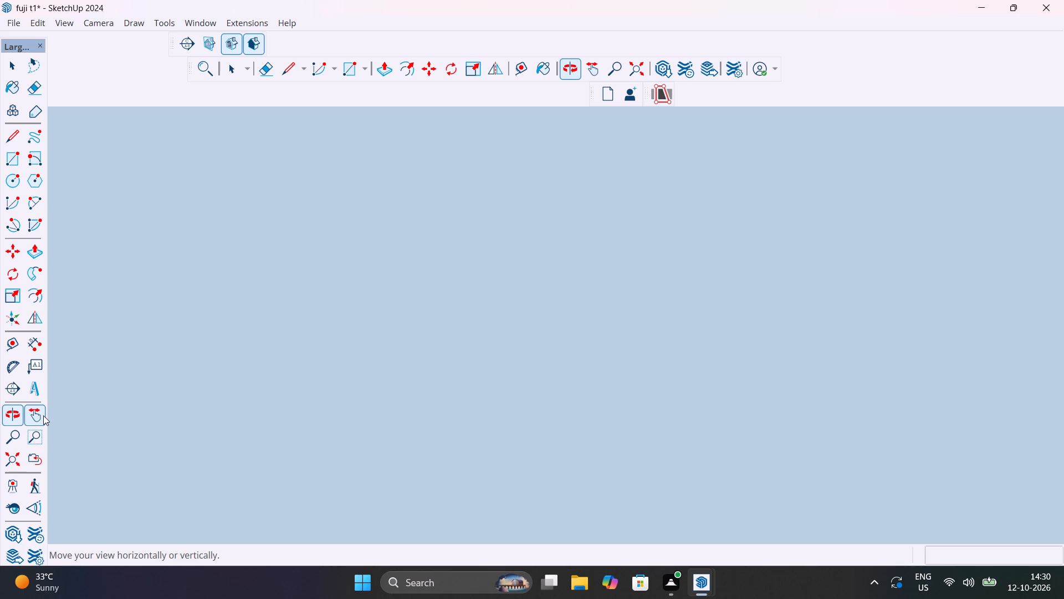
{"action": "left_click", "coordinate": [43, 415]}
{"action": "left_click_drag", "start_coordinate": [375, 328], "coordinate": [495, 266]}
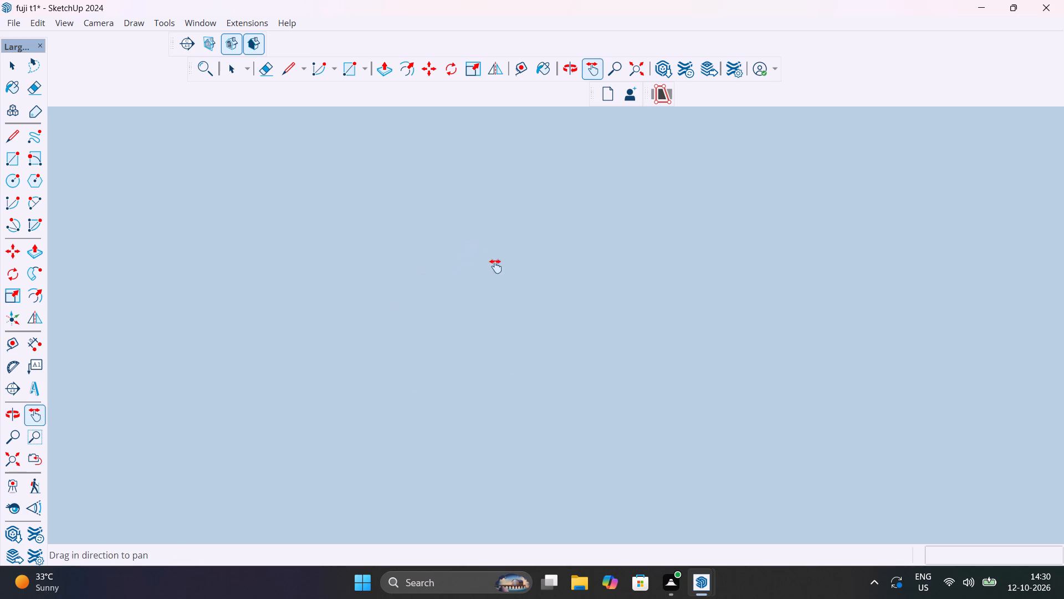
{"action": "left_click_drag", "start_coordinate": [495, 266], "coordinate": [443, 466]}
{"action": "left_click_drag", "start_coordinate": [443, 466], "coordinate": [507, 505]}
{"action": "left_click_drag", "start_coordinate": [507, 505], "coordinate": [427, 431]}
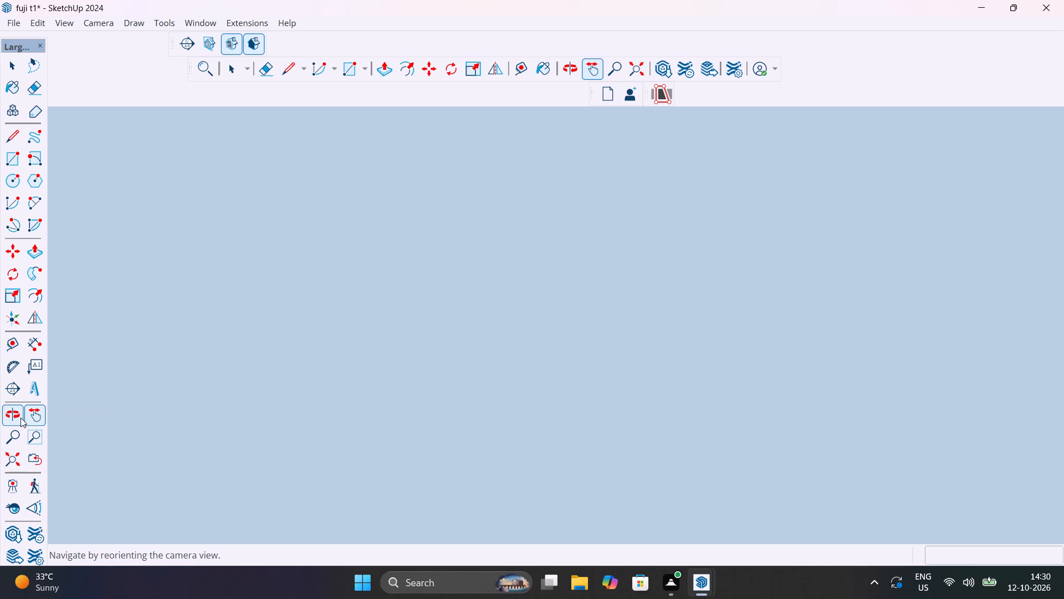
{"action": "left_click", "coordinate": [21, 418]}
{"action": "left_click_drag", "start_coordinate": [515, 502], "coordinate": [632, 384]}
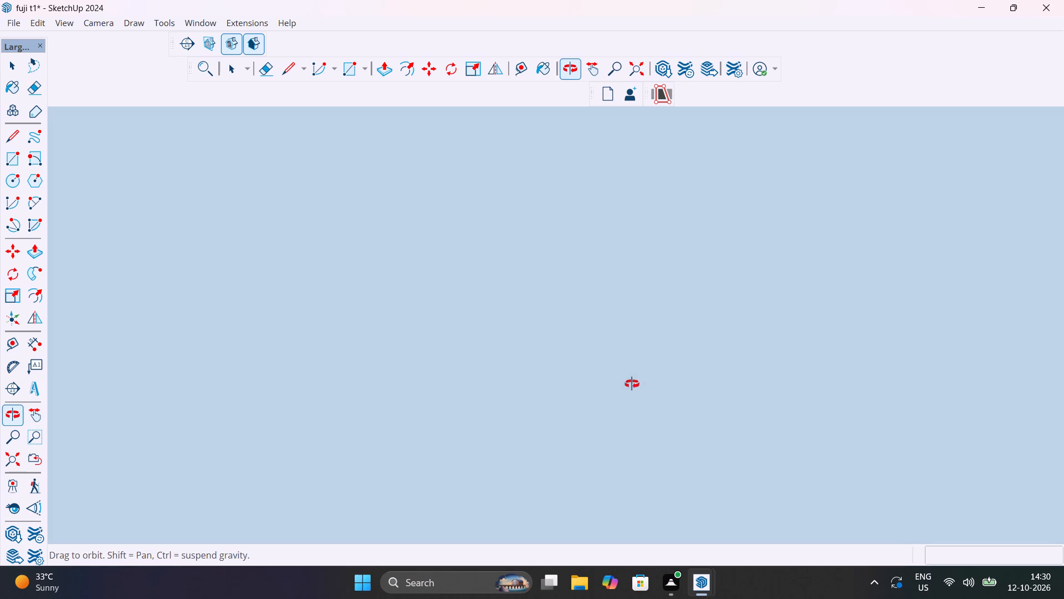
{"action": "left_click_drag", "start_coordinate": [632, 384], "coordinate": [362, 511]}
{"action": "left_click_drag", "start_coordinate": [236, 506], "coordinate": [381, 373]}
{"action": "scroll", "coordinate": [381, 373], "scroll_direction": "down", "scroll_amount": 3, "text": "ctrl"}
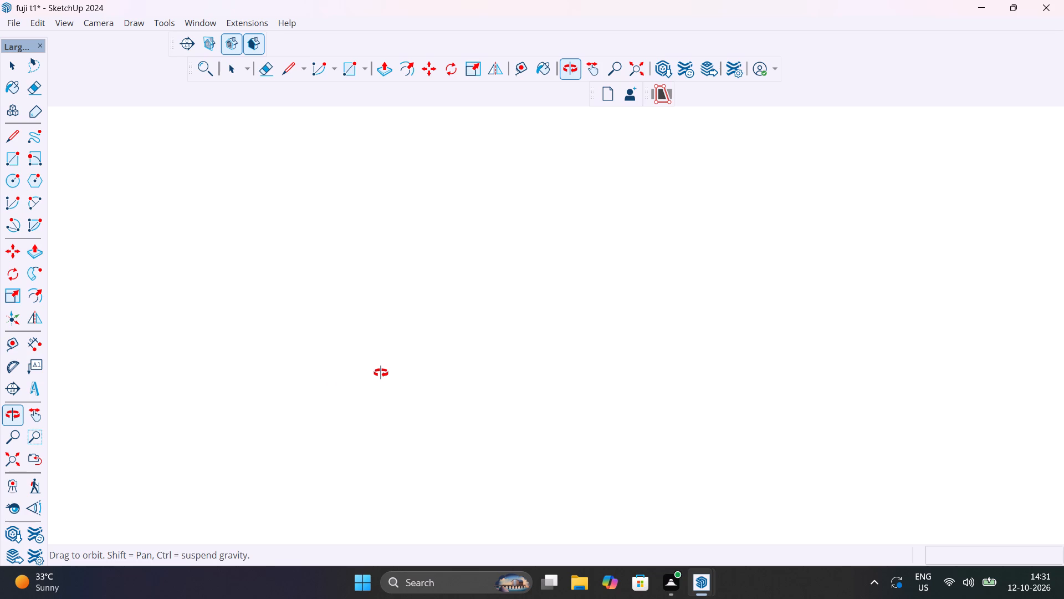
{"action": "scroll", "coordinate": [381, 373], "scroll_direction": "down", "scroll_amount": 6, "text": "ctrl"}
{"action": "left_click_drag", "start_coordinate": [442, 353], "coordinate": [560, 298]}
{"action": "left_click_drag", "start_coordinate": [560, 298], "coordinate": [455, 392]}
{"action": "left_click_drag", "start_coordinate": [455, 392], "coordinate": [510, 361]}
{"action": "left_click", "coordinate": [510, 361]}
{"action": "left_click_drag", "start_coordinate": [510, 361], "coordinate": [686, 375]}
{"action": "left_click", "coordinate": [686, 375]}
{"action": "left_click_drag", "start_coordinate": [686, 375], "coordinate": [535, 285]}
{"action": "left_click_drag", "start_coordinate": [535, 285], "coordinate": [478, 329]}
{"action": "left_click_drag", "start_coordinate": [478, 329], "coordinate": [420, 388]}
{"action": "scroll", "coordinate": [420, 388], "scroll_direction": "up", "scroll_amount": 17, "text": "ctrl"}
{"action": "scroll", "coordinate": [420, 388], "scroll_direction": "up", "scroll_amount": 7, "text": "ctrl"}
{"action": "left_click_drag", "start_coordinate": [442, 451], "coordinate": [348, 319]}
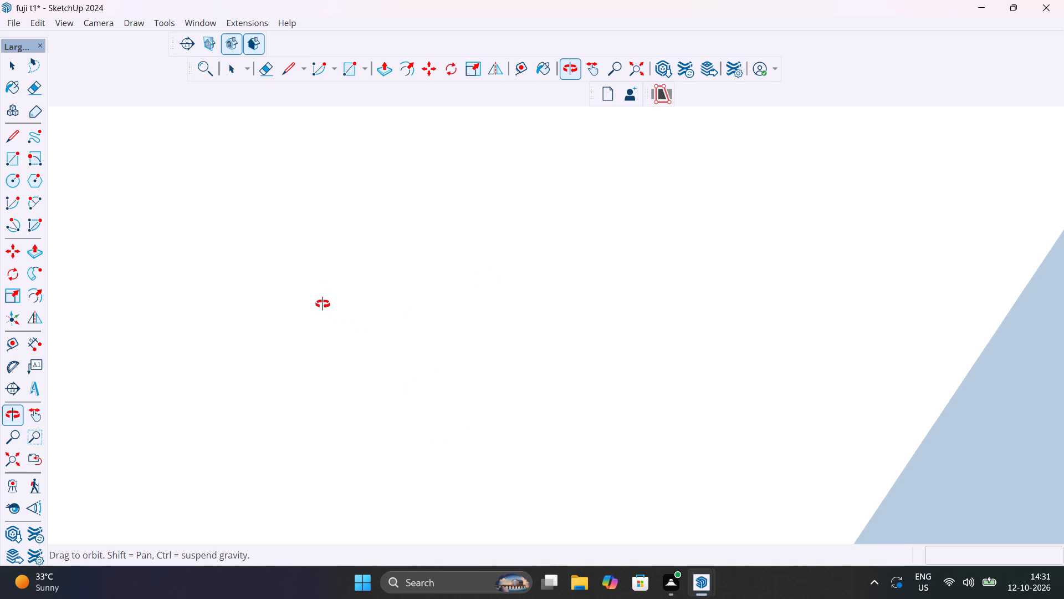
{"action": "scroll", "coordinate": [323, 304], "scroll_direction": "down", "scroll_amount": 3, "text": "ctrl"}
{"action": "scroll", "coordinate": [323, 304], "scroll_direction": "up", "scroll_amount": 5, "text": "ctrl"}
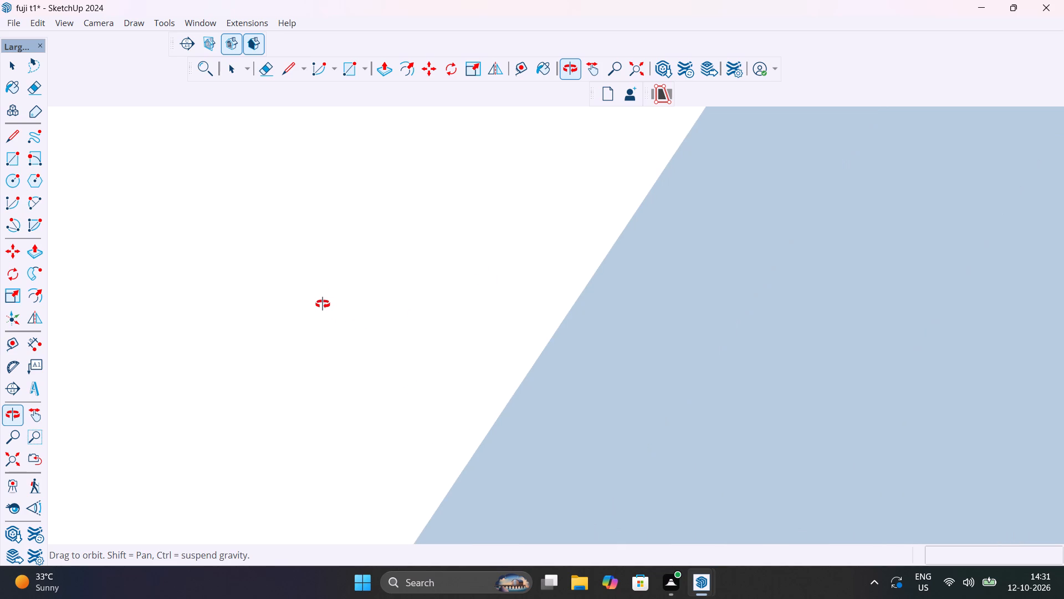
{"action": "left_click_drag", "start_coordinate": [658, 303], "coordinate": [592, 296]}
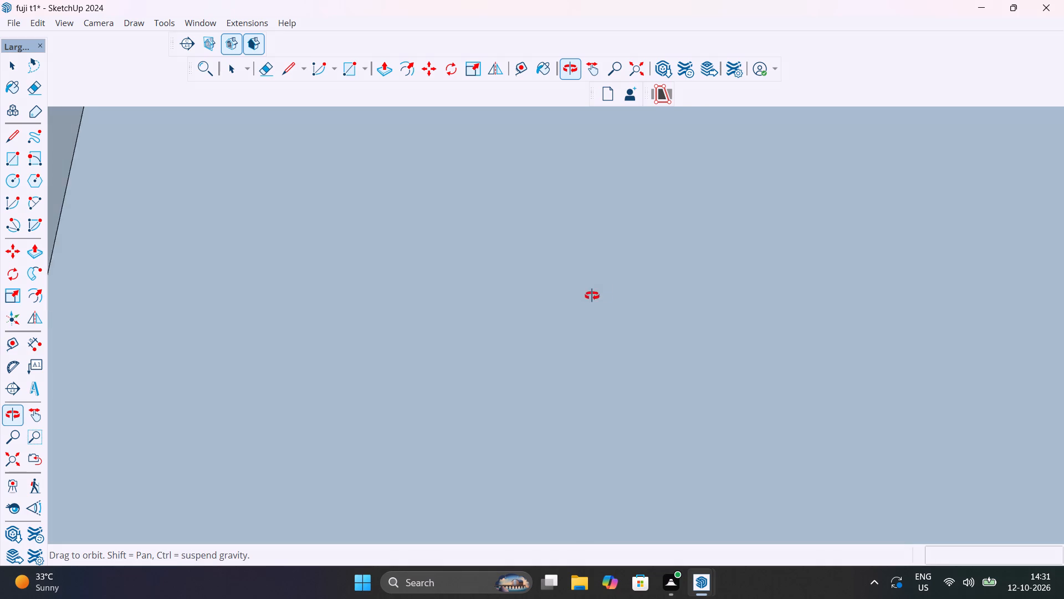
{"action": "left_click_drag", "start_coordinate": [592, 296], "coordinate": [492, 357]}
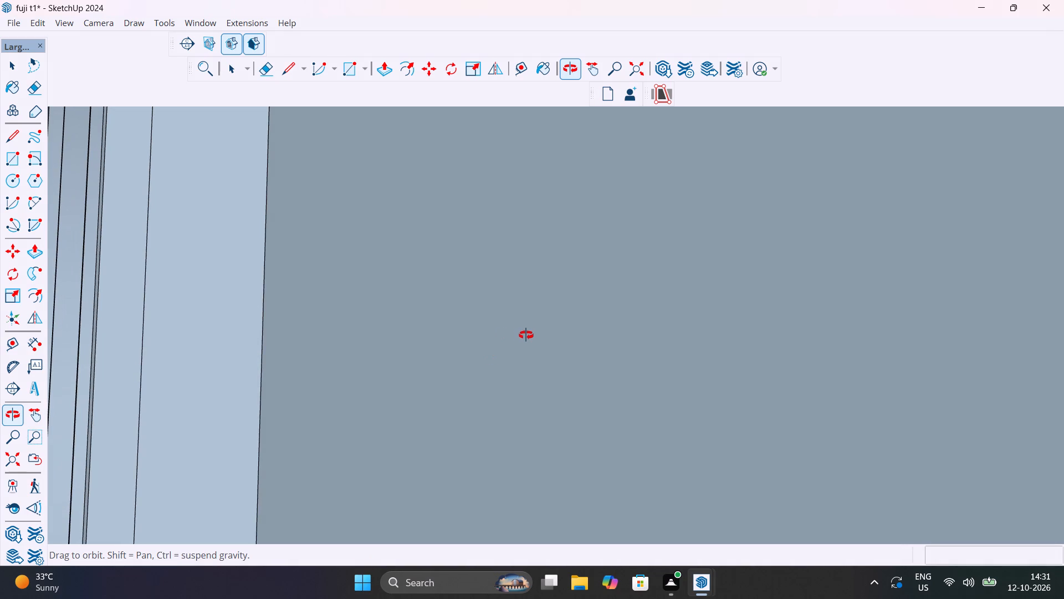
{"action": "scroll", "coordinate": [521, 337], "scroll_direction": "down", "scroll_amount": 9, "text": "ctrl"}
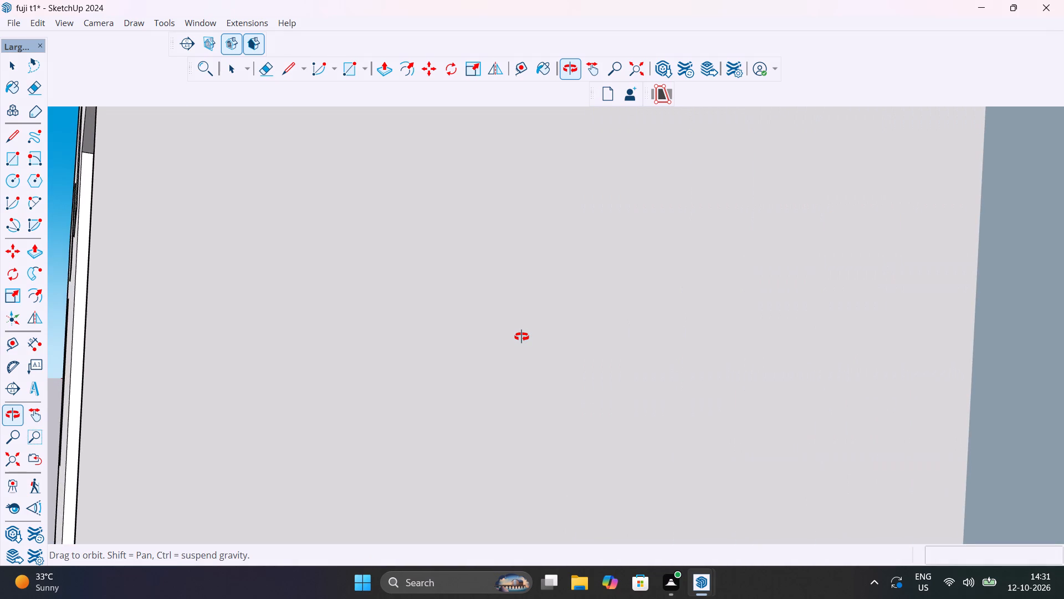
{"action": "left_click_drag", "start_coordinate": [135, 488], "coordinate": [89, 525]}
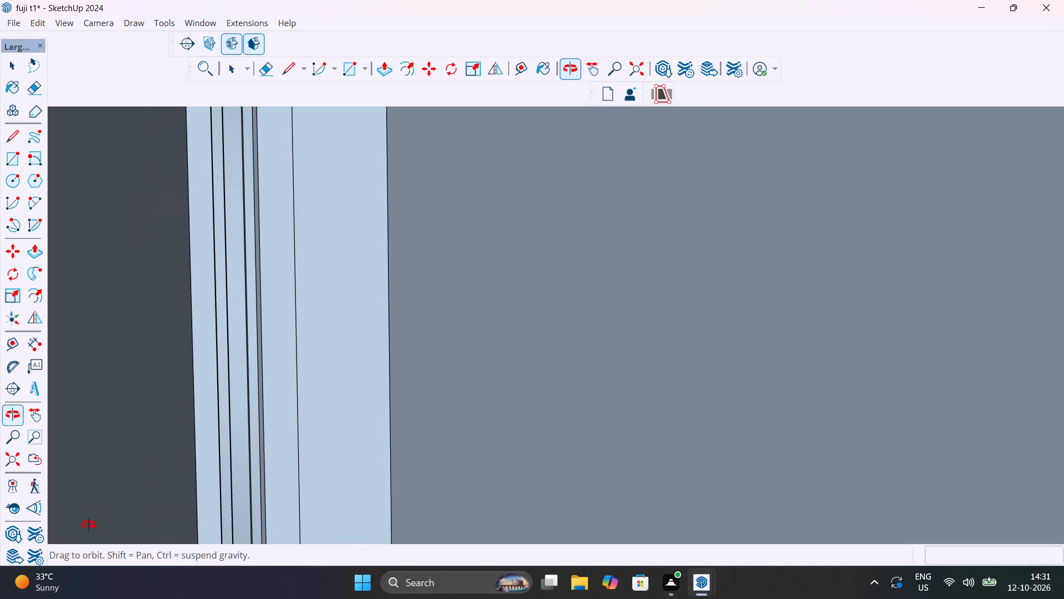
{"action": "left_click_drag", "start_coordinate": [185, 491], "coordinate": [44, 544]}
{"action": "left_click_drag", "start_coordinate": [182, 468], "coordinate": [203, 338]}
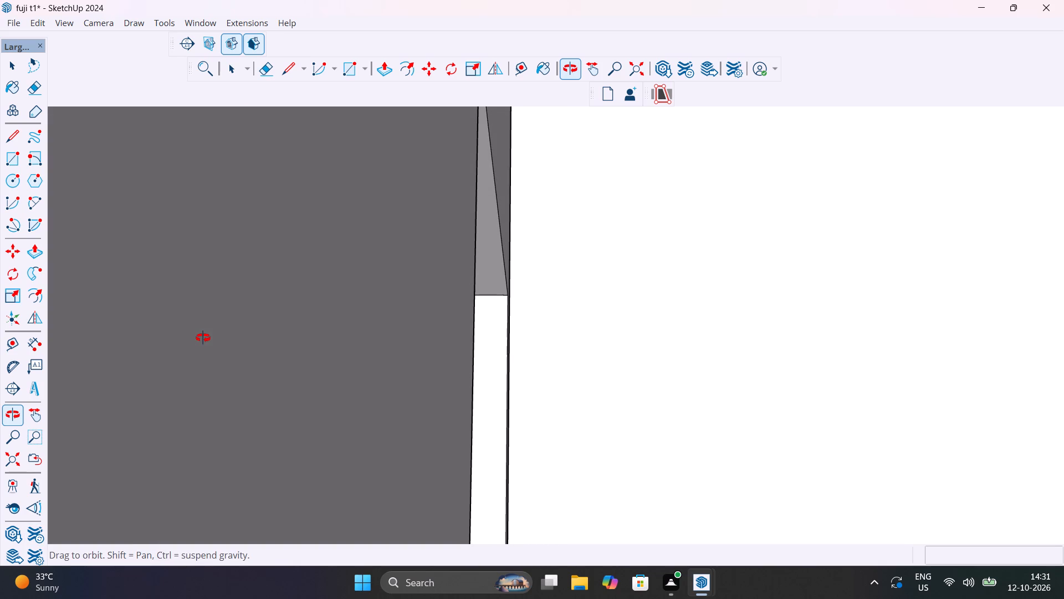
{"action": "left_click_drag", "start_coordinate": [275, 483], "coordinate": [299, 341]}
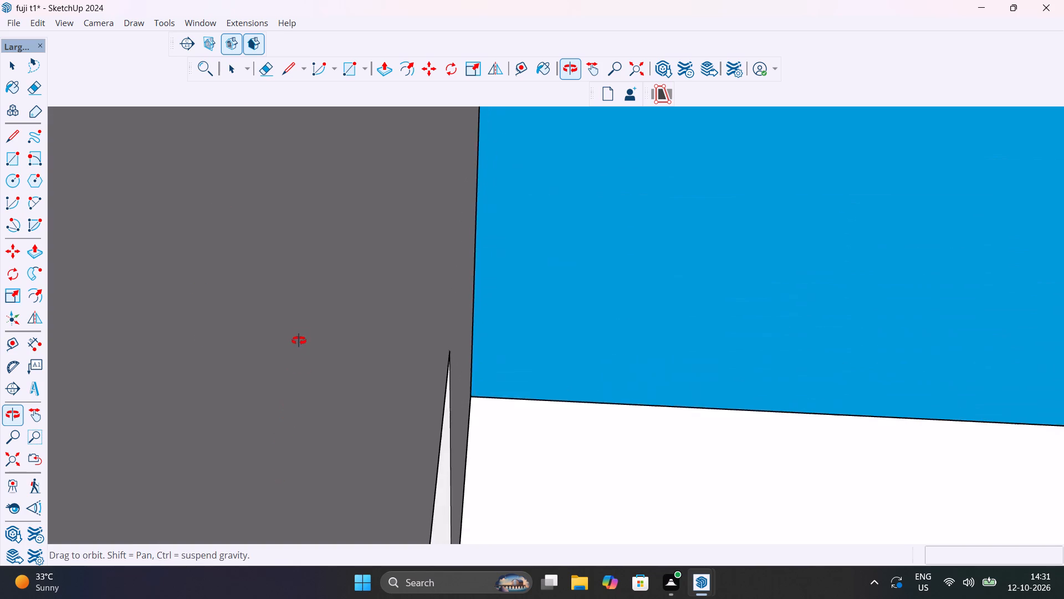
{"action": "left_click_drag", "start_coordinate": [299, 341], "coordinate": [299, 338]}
Examine the whole house from outside on the balcony side, including the loose sliding door beneath it and the surrounding ground.
{"action": "left_click_drag", "start_coordinate": [610, 327], "coordinate": [505, 448]}
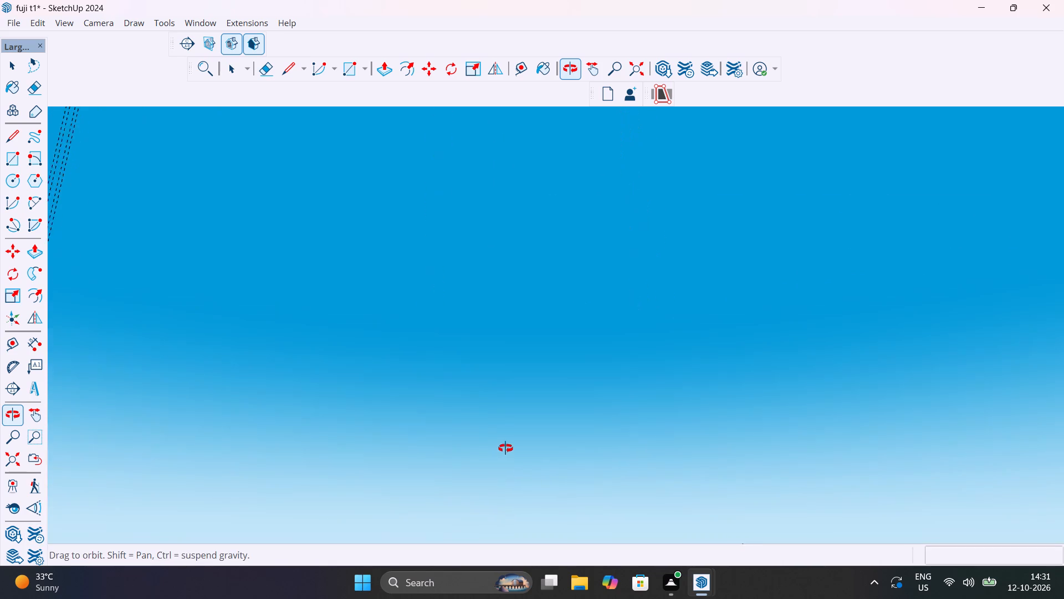
{"action": "left_click_drag", "start_coordinate": [505, 448], "coordinate": [448, 542]}
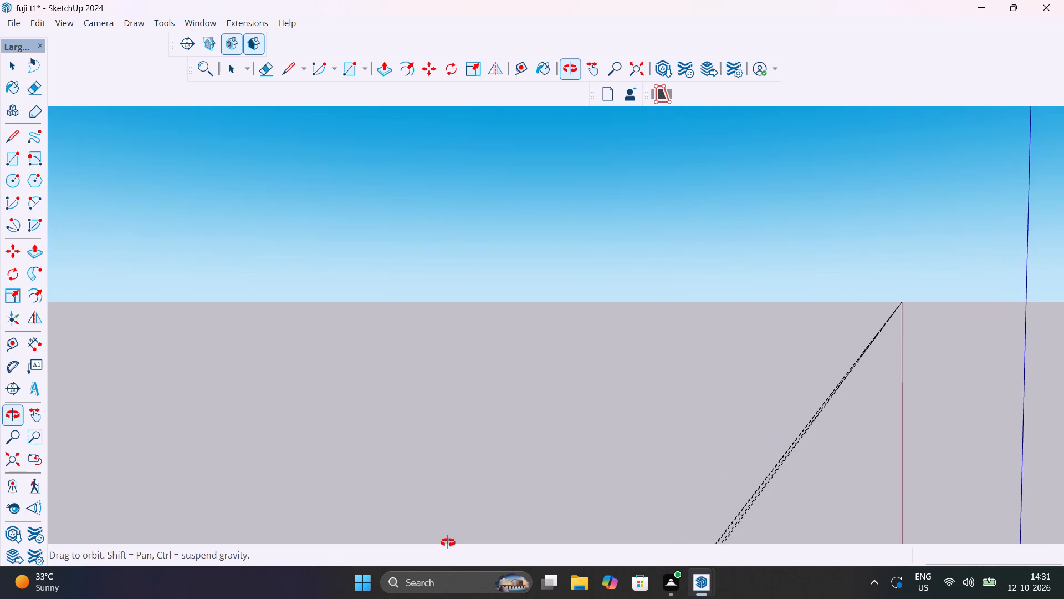
{"action": "left_click_drag", "start_coordinate": [448, 542], "coordinate": [440, 576]}
{"action": "scroll", "coordinate": [459, 418], "scroll_direction": "down", "scroll_amount": 6, "text": "ctrl"}
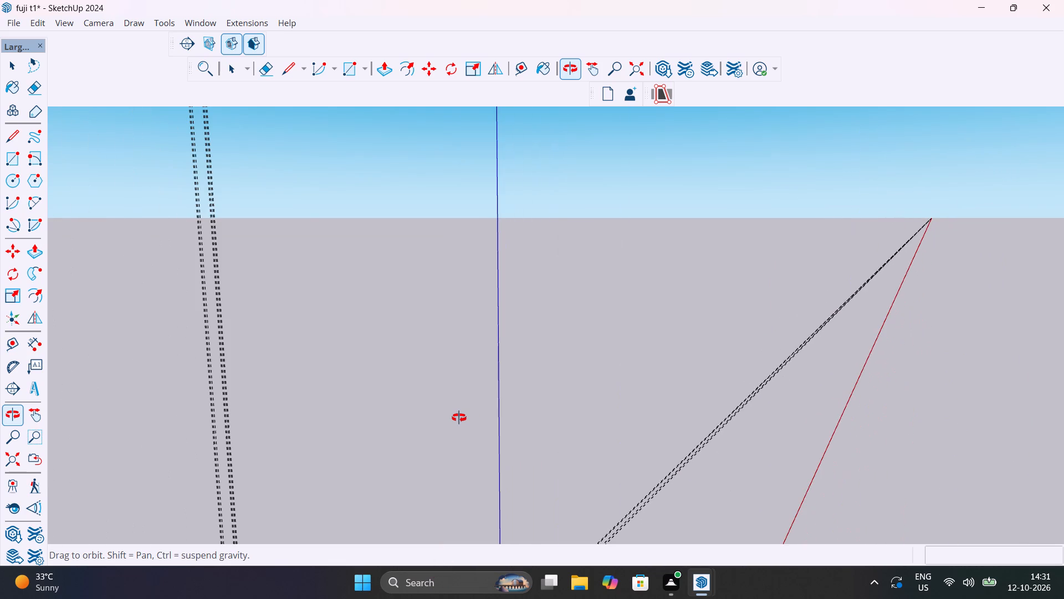
{"action": "scroll", "coordinate": [459, 418], "scroll_direction": "down", "scroll_amount": 14, "text": "ctrl"}
{"action": "scroll", "coordinate": [459, 418], "scroll_direction": "up", "scroll_amount": 1, "text": "ctrl"}
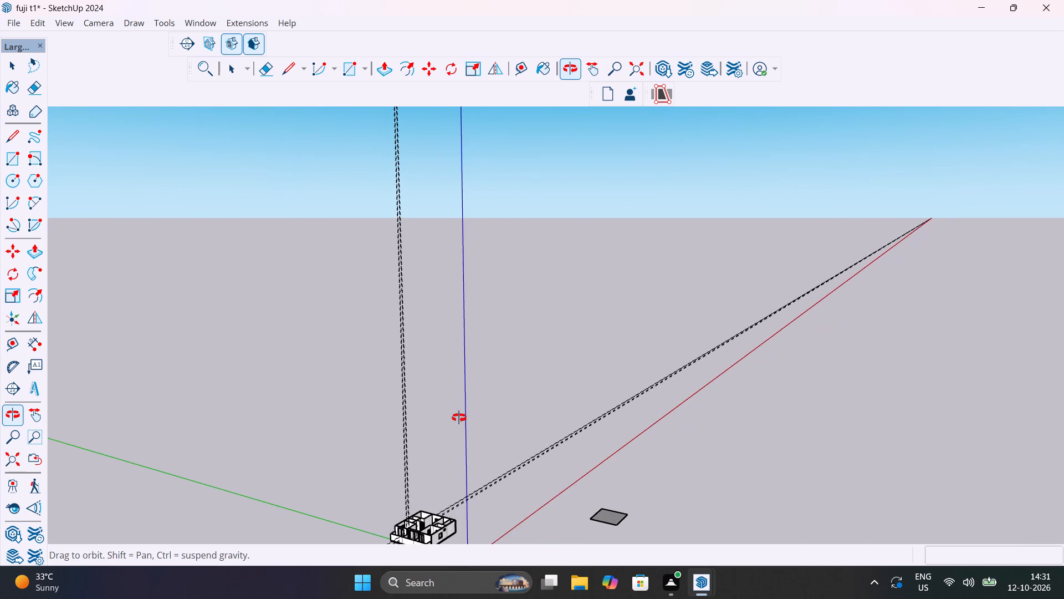
{"action": "scroll", "coordinate": [459, 418], "scroll_direction": "down", "scroll_amount": 7, "text": "ctrl"}
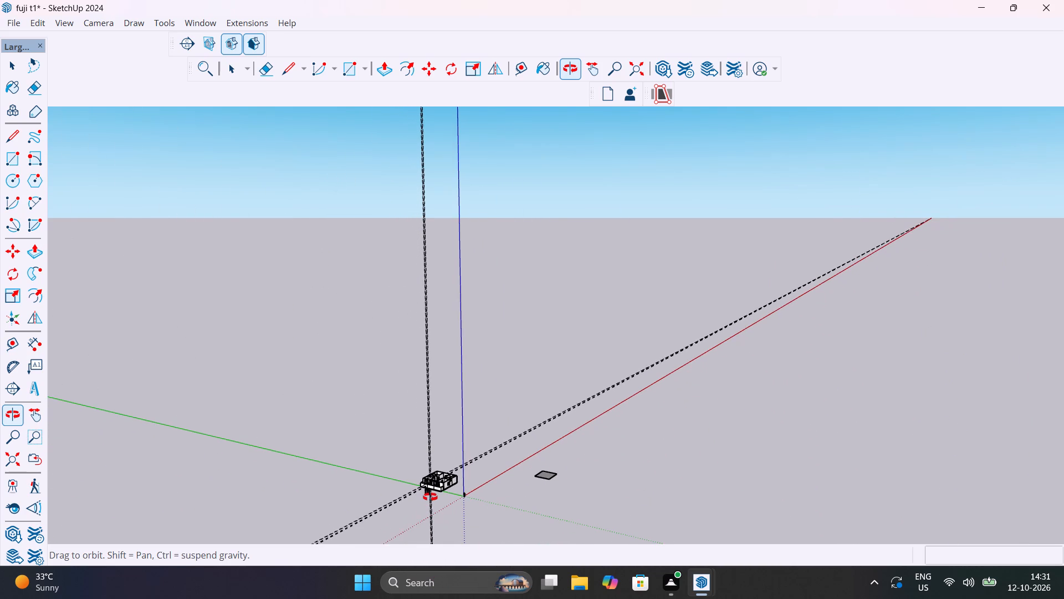
{"action": "scroll", "coordinate": [430, 497], "scroll_direction": "up", "scroll_amount": 19, "text": "ctrl"}
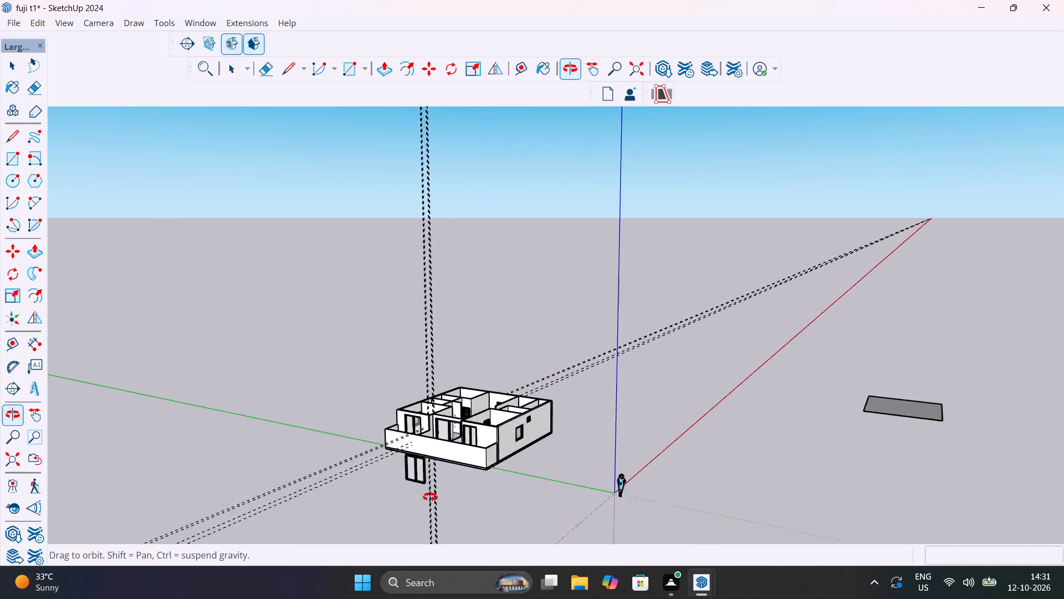
{"action": "scroll", "coordinate": [430, 497], "scroll_direction": "up", "scroll_amount": 4, "text": "ctrl"}
{"action": "scroll", "coordinate": [478, 437], "scroll_direction": "up", "scroll_amount": 5, "text": "ctrl"}
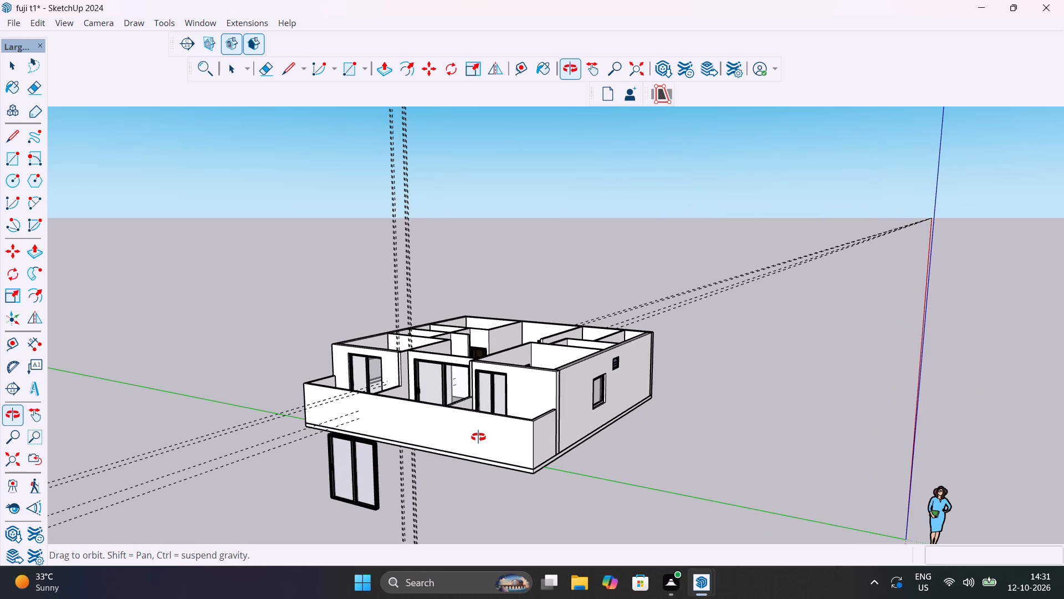
Draw a rectangle about 50' 4" by 20' 3" on the ground beside the house's windowed side wall.
{"action": "left_click", "coordinate": [15, 159]}
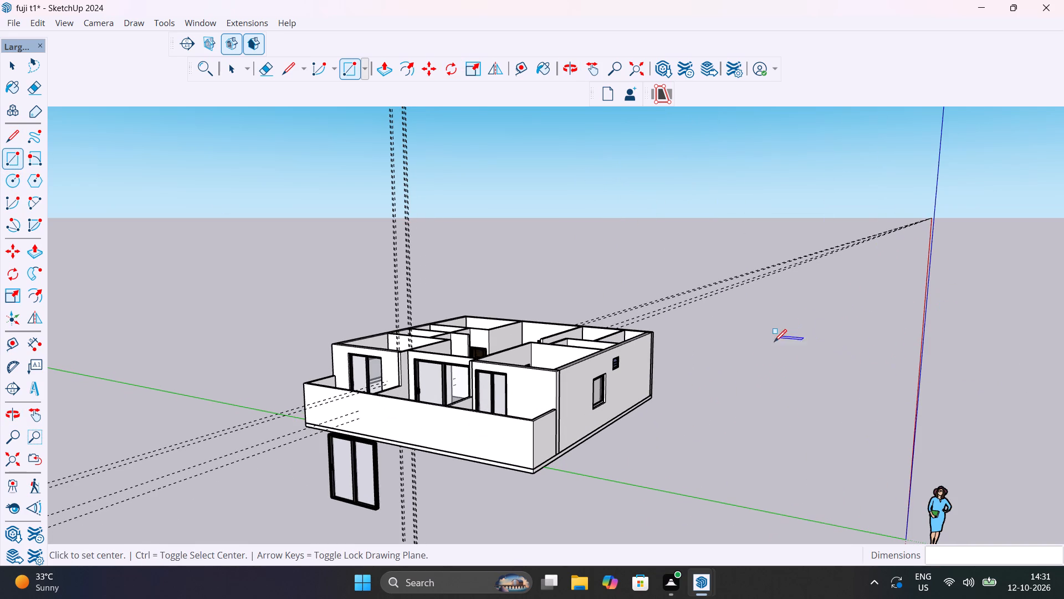
{"action": "left_click", "coordinate": [772, 342]}
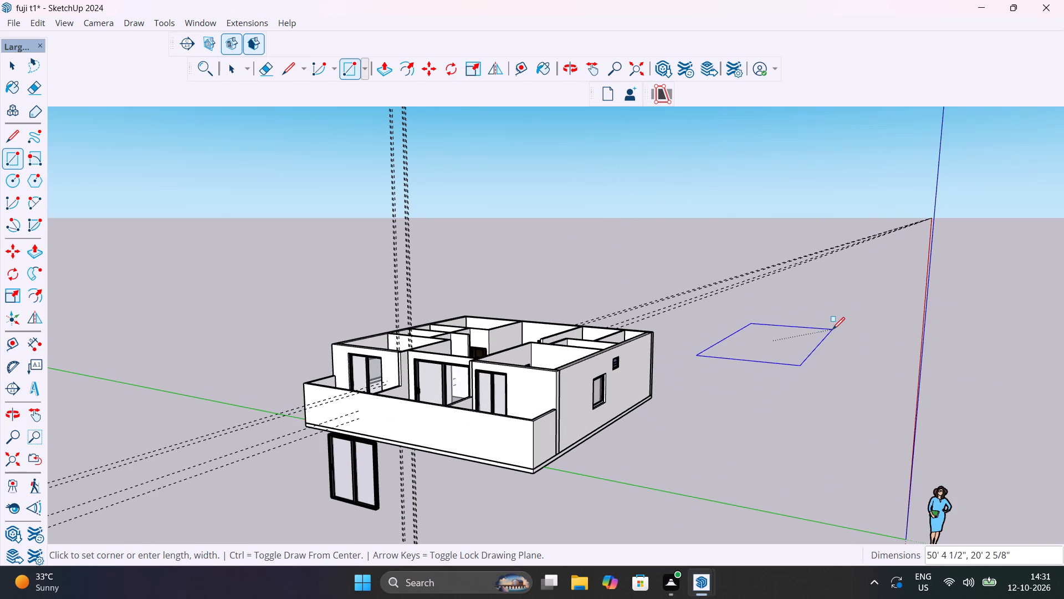
{"action": "left_click", "coordinate": [832, 329]}
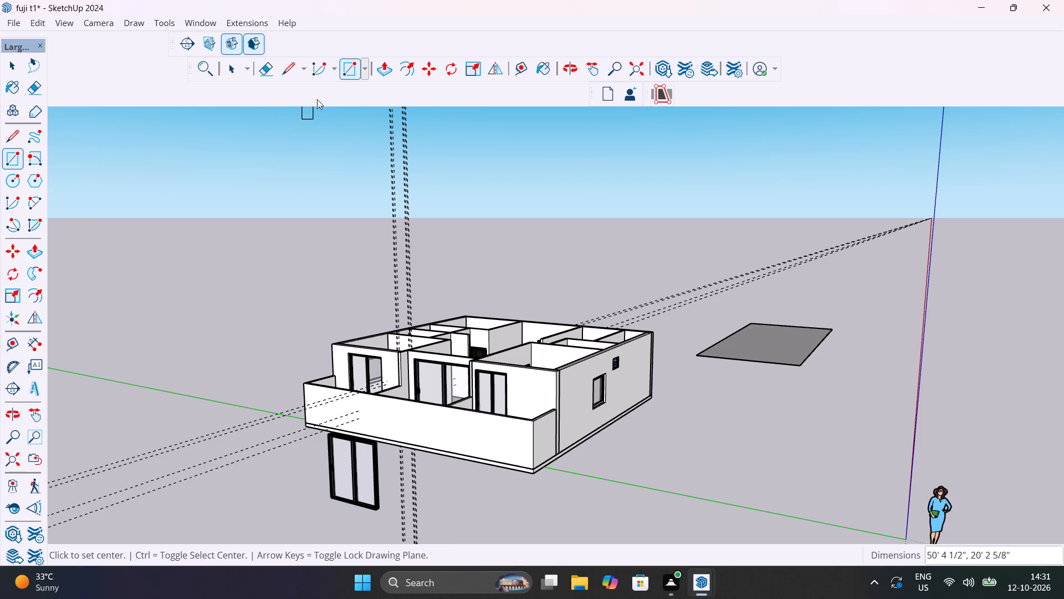
Extrude the ground rectangle upward into a box and lower its top face by about 3' 3".
{"action": "left_click", "coordinate": [380, 70]}
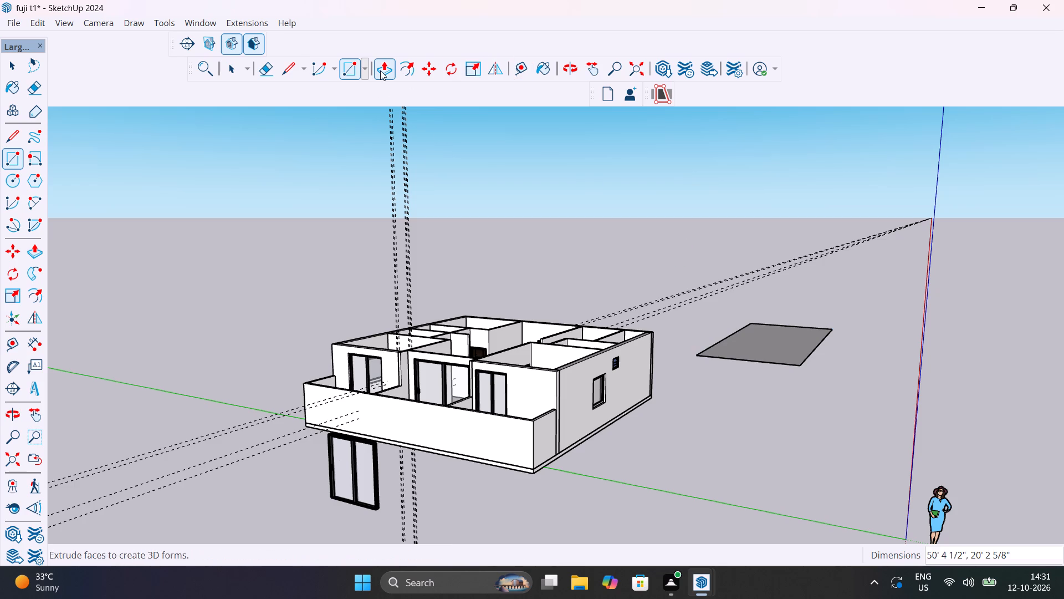
{"action": "left_click_drag", "start_coordinate": [748, 340], "coordinate": [747, 293]}
{"action": "left_click", "coordinate": [747, 293]}
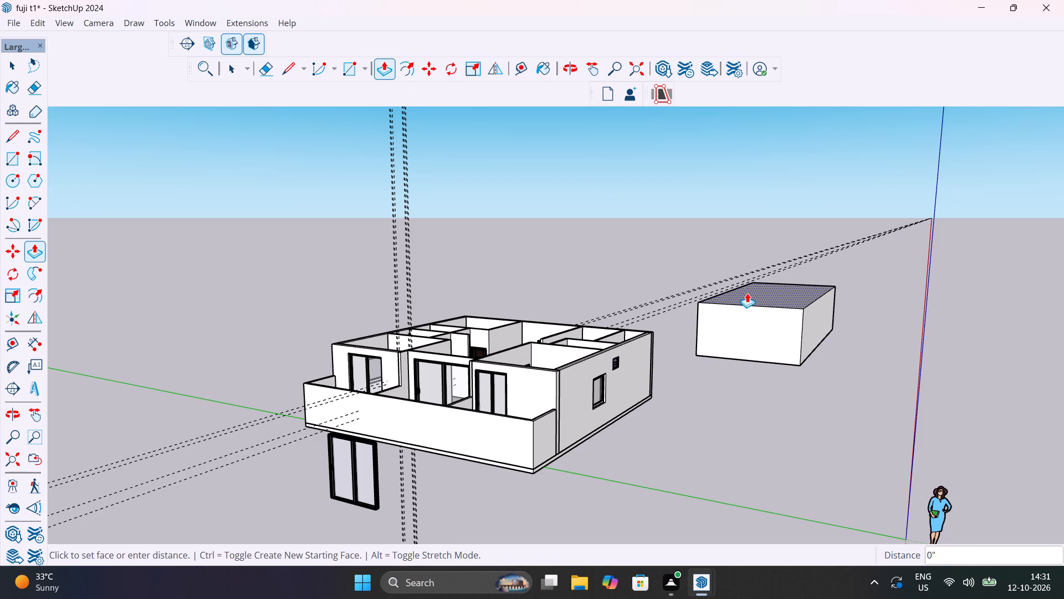
{"action": "left_click", "coordinate": [741, 307]}
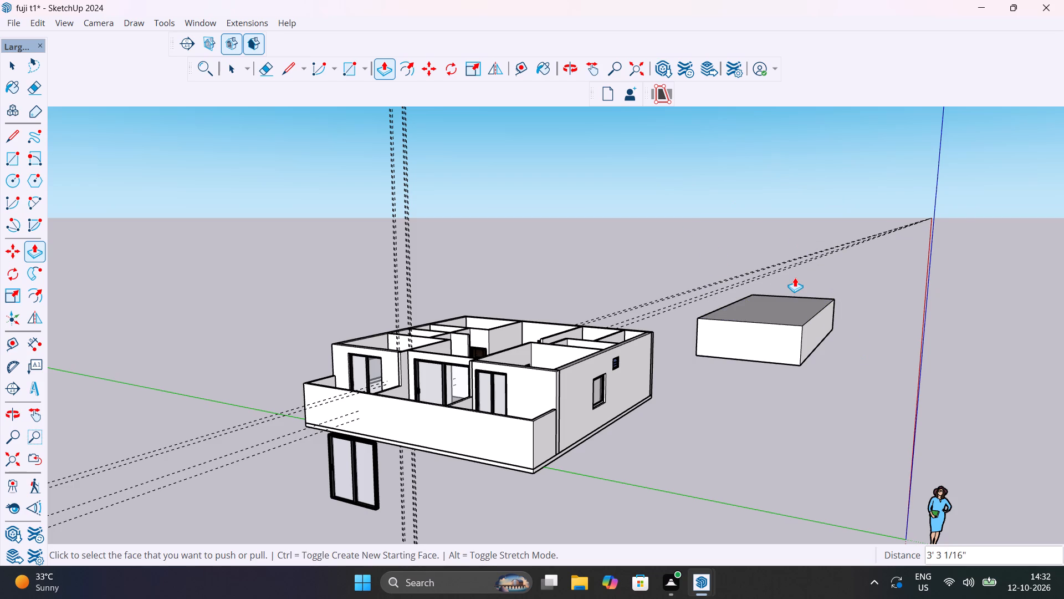
Draw an inset rectangle about 18' by 5' 6" on the box's front end face.
{"action": "scroll", "coordinate": [795, 277], "scroll_direction": "up", "scroll_amount": 9, "text": "ctrl"}
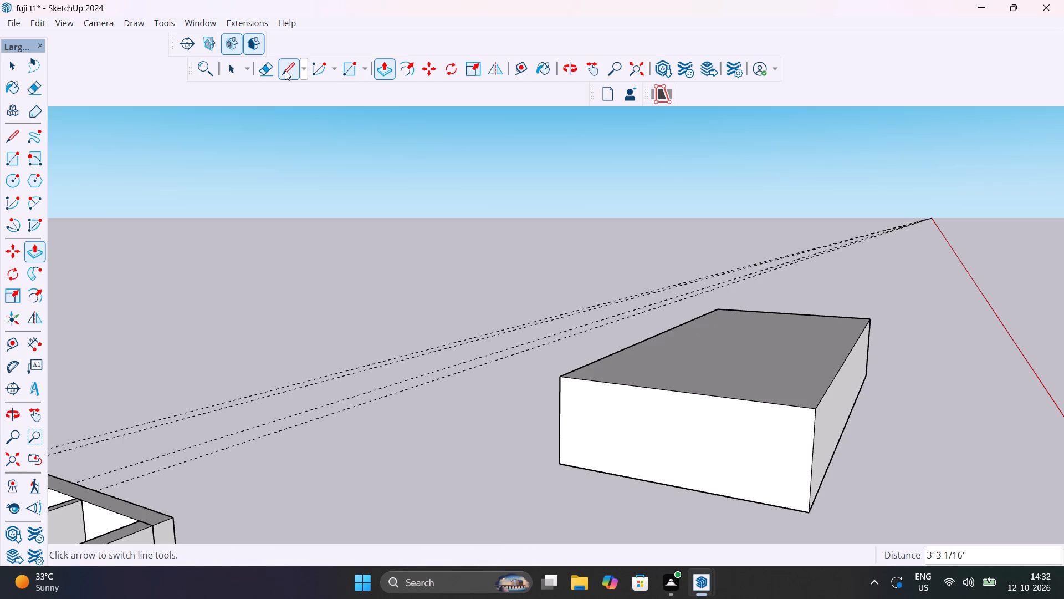
{"action": "left_click", "coordinate": [352, 68]}
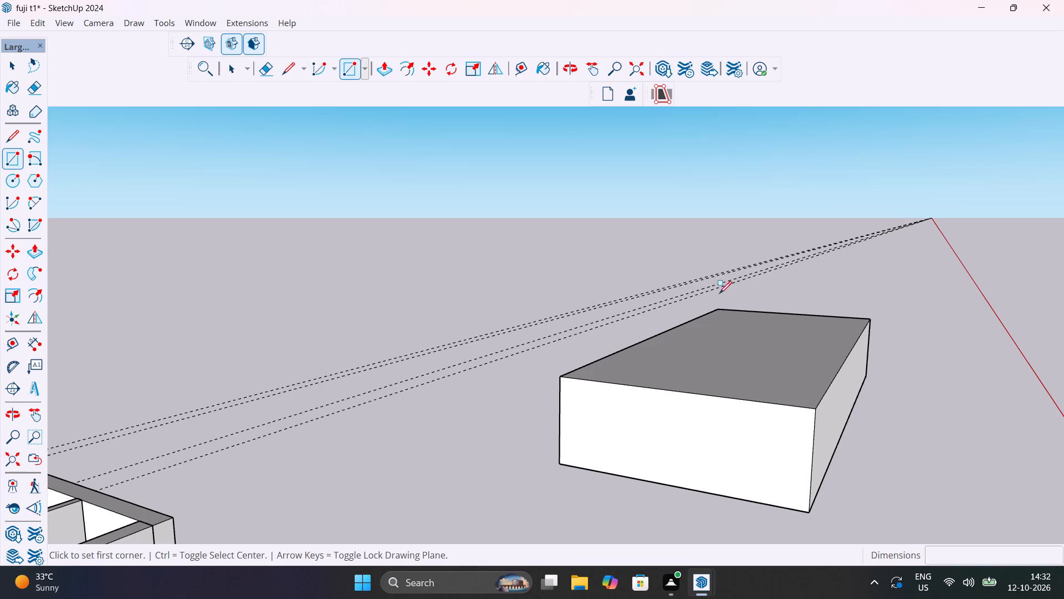
{"action": "left_click", "coordinate": [571, 393]}
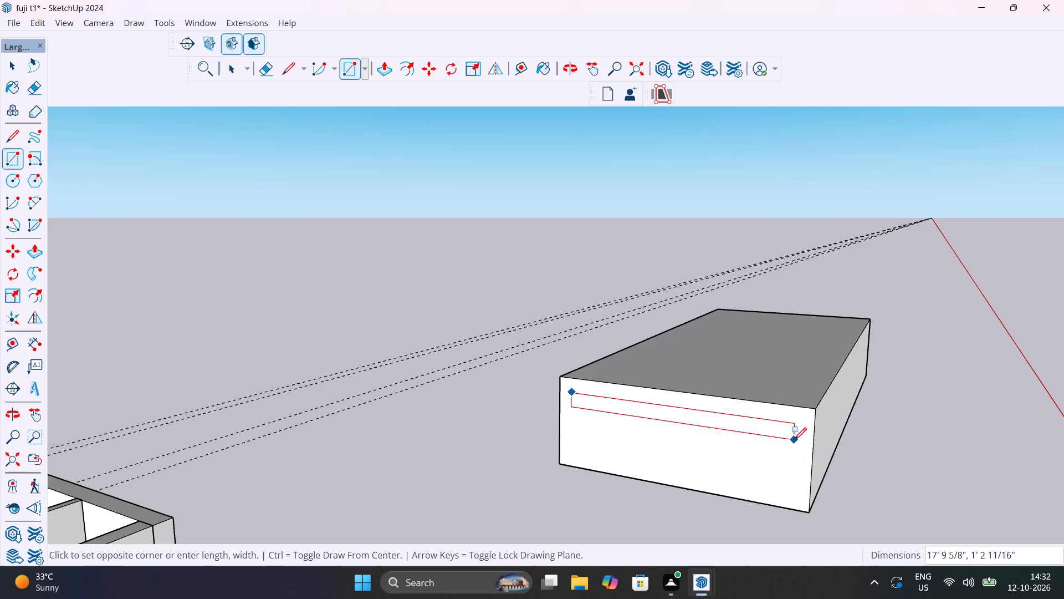
{"action": "left_click", "coordinate": [794, 498]}
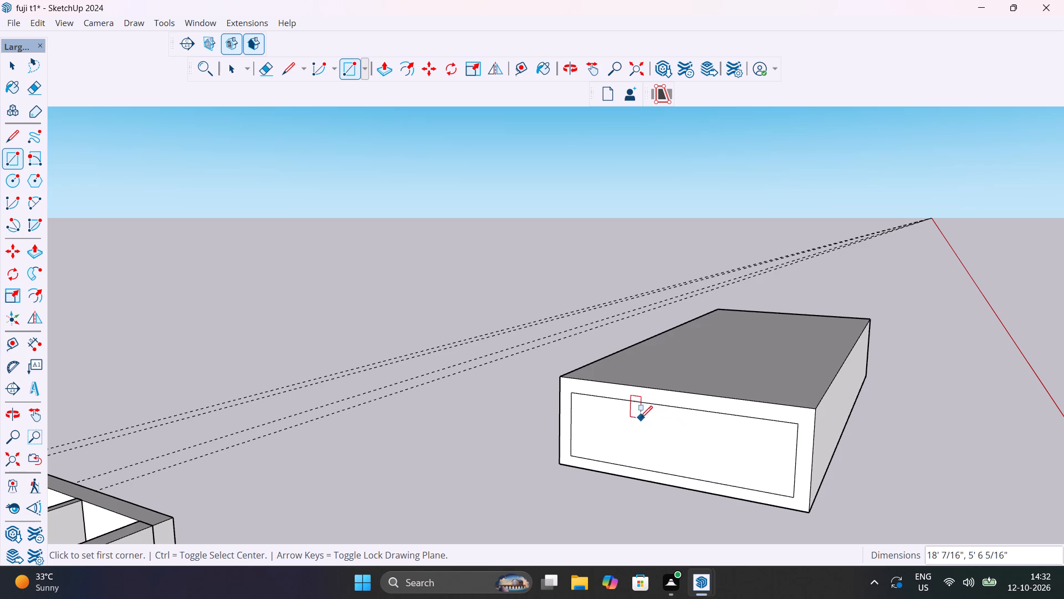
Draw a rectangle about 5' 5" by 4' 6" inside the inset outline, ending on its bottom edge near the house side.
{"action": "left_click", "coordinate": [591, 408]}
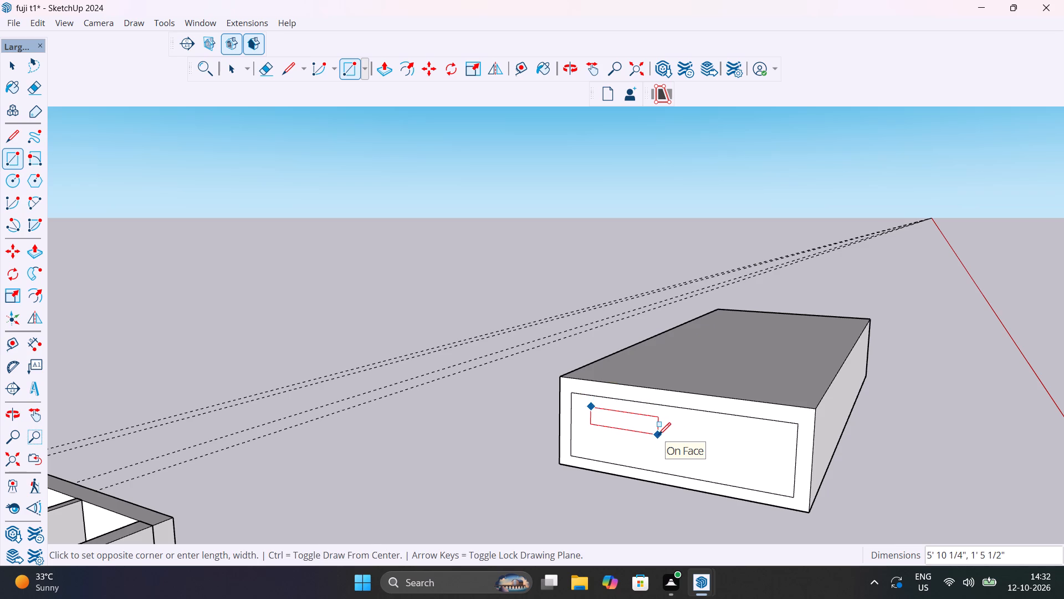
{"action": "left_click", "coordinate": [652, 469]}
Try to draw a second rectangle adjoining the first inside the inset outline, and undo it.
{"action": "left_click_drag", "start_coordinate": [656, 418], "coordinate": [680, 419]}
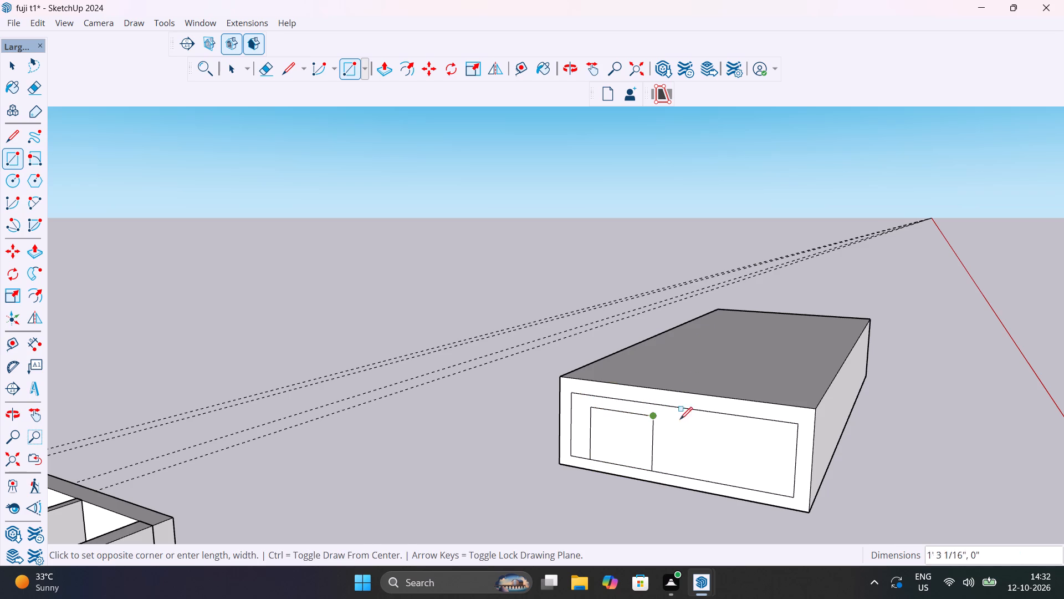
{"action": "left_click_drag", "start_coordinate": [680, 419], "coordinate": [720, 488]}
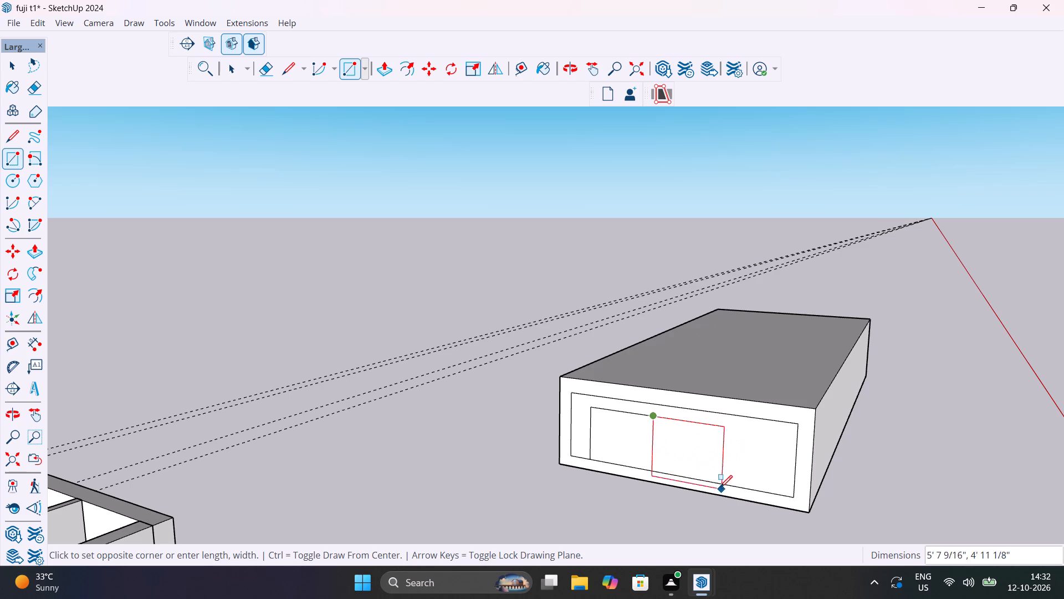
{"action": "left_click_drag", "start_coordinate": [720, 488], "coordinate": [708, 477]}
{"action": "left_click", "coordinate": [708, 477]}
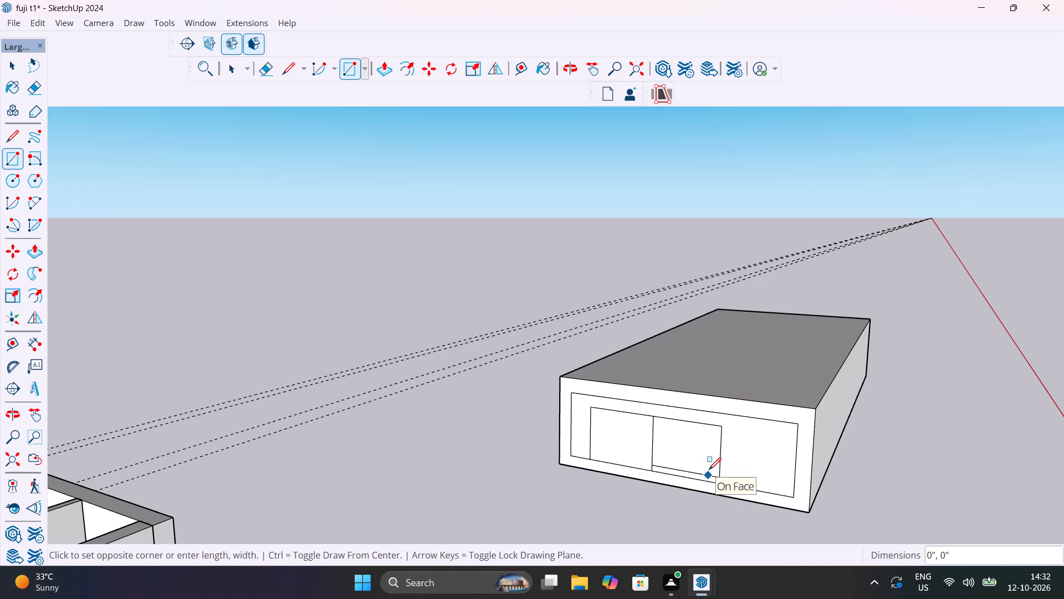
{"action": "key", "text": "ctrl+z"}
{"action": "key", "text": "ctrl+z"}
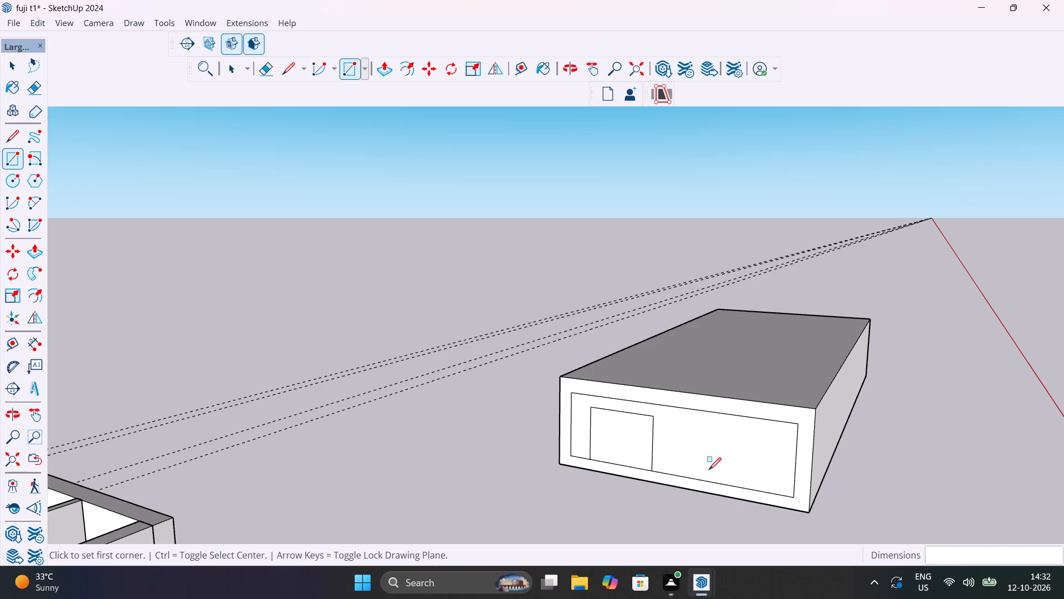
Draw two more adjoining rectangles down to the inset outline's bottom edge, about 5' 5" by 4' 6" and 4' 2" by 4' 6".
{"action": "left_click", "coordinate": [656, 414]}
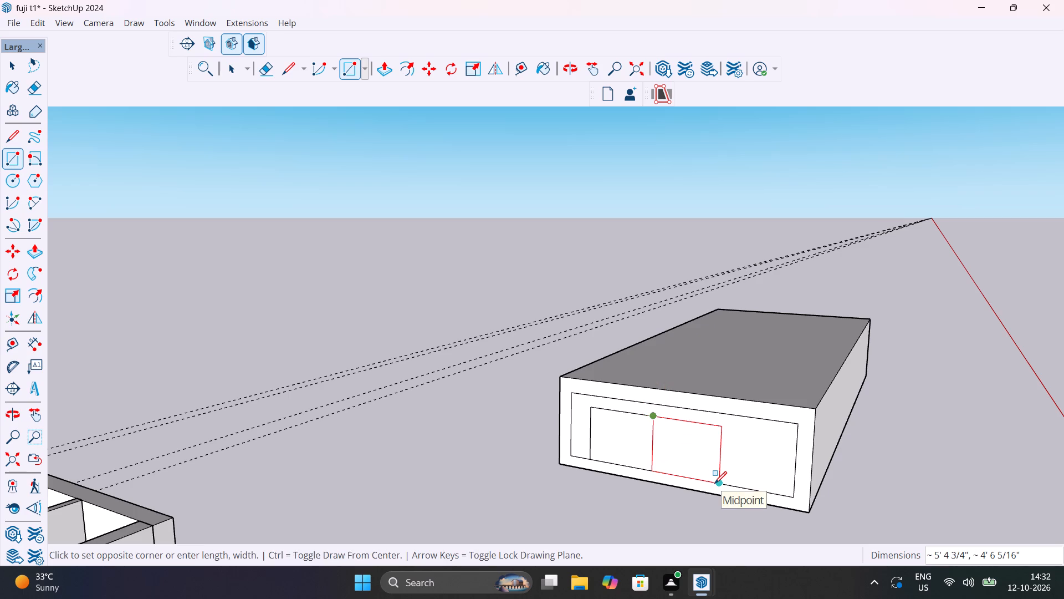
{"action": "left_click", "coordinate": [719, 483]}
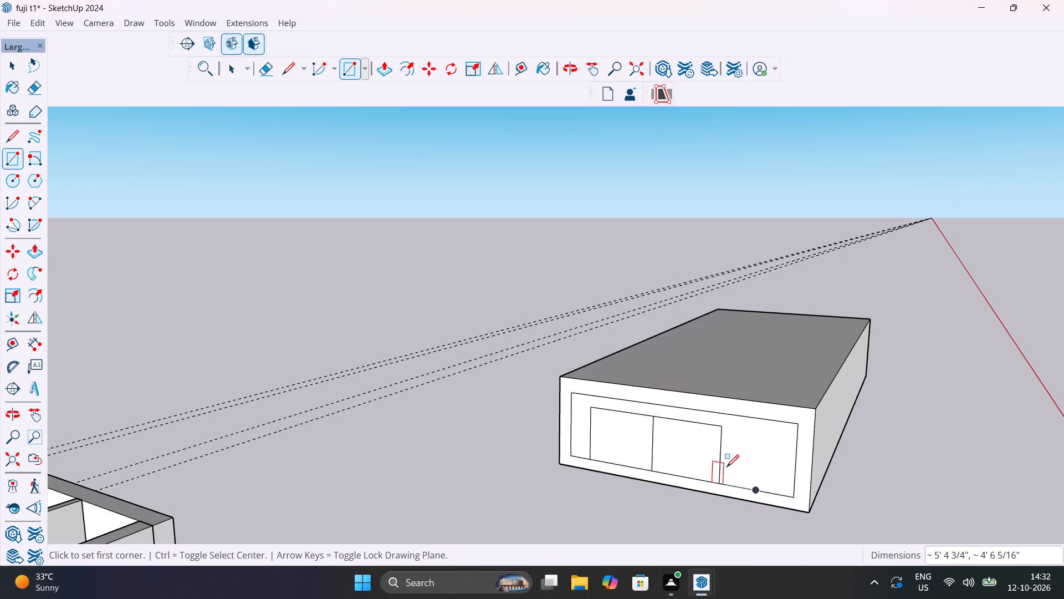
{"action": "left_click_drag", "start_coordinate": [725, 427], "coordinate": [771, 459]}
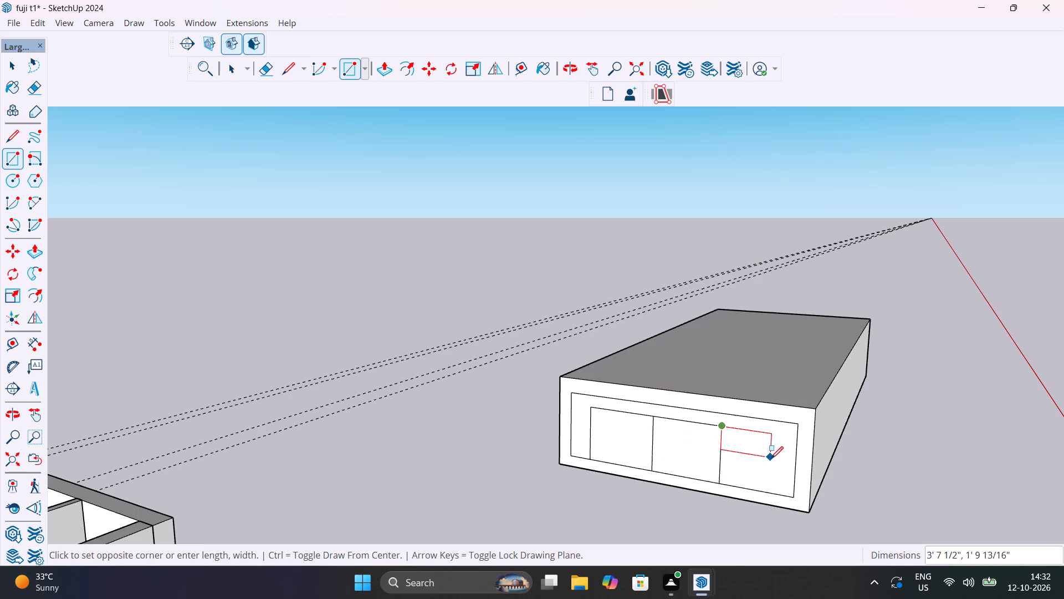
{"action": "left_click_drag", "start_coordinate": [771, 459], "coordinate": [781, 493]}
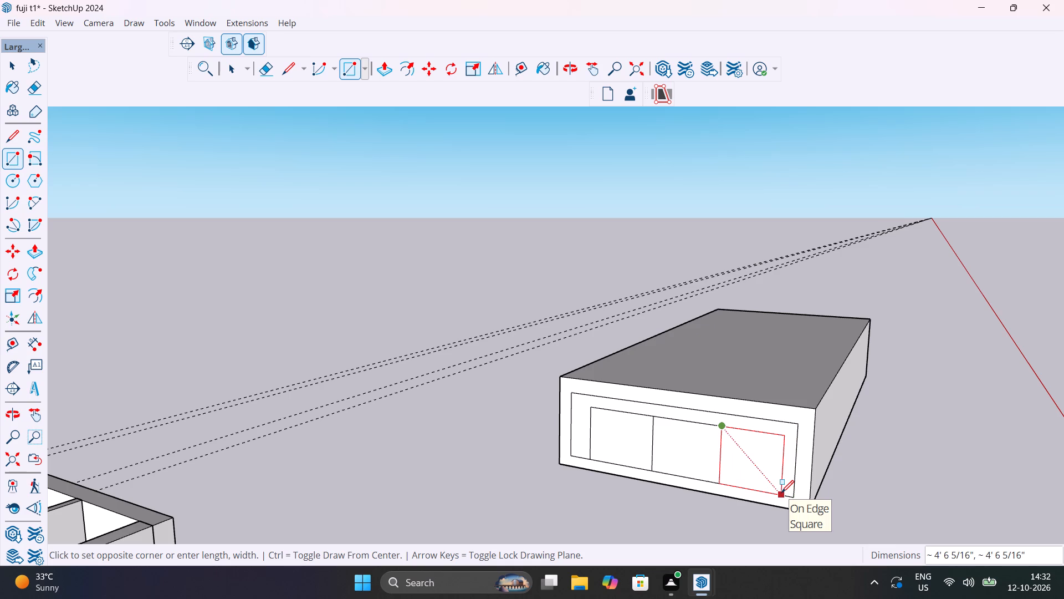
{"action": "left_click_drag", "start_coordinate": [781, 493], "coordinate": [777, 490]}
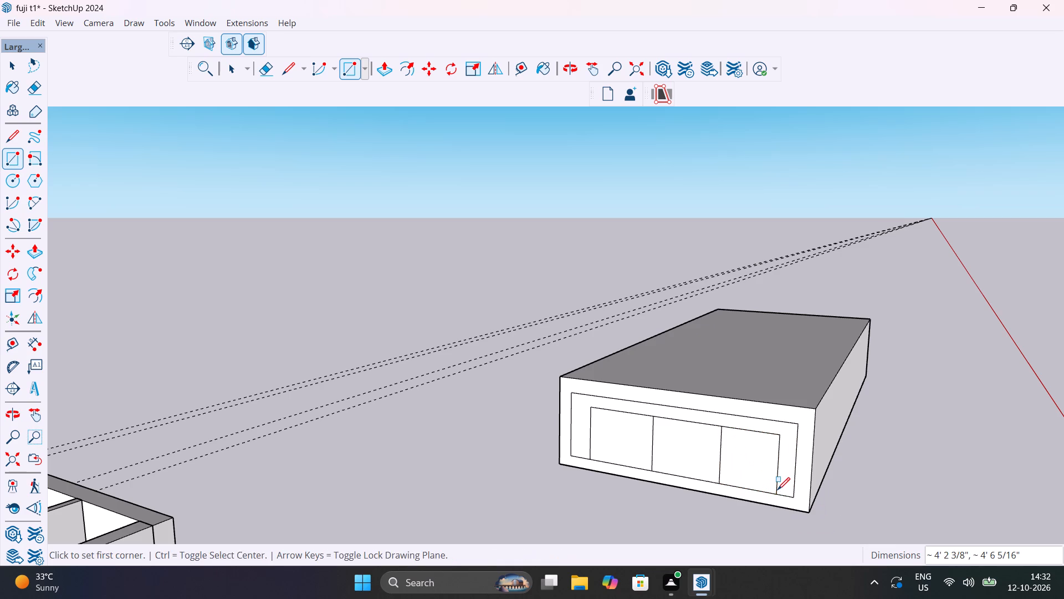
{"action": "left_click", "coordinate": [777, 490]}
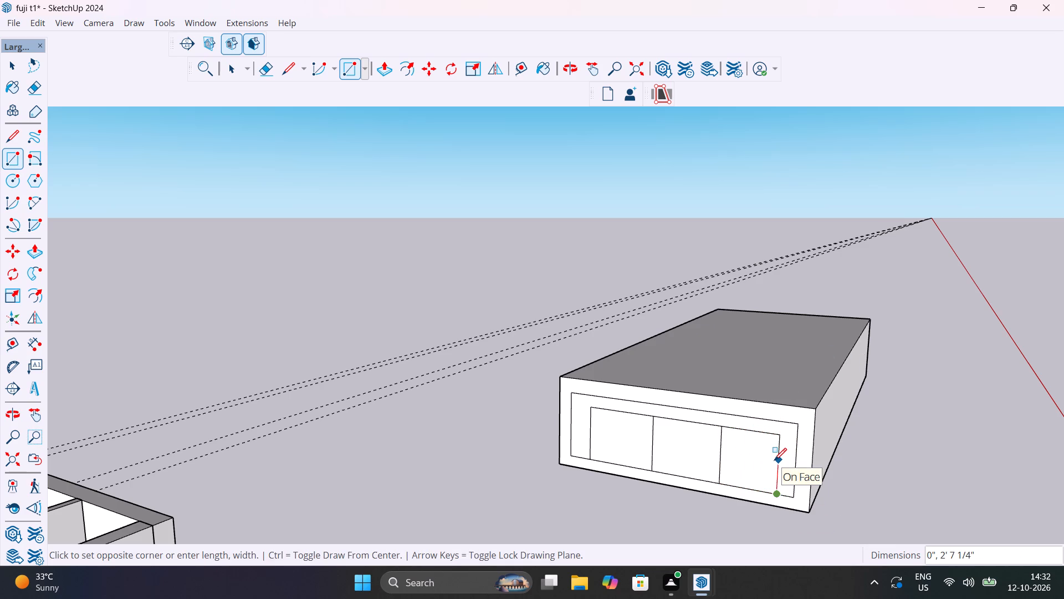
{"action": "key", "text": "Escape"}
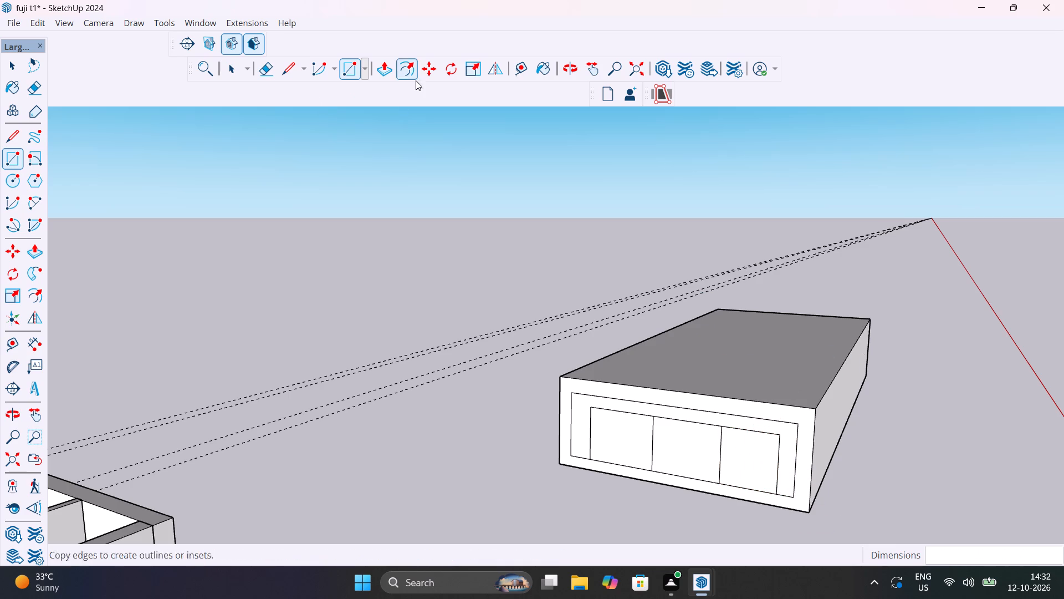
Push the first rectangle, nearest the house, into the box to form a shallow recess about 9" deep.
{"action": "left_click", "coordinate": [378, 67]}
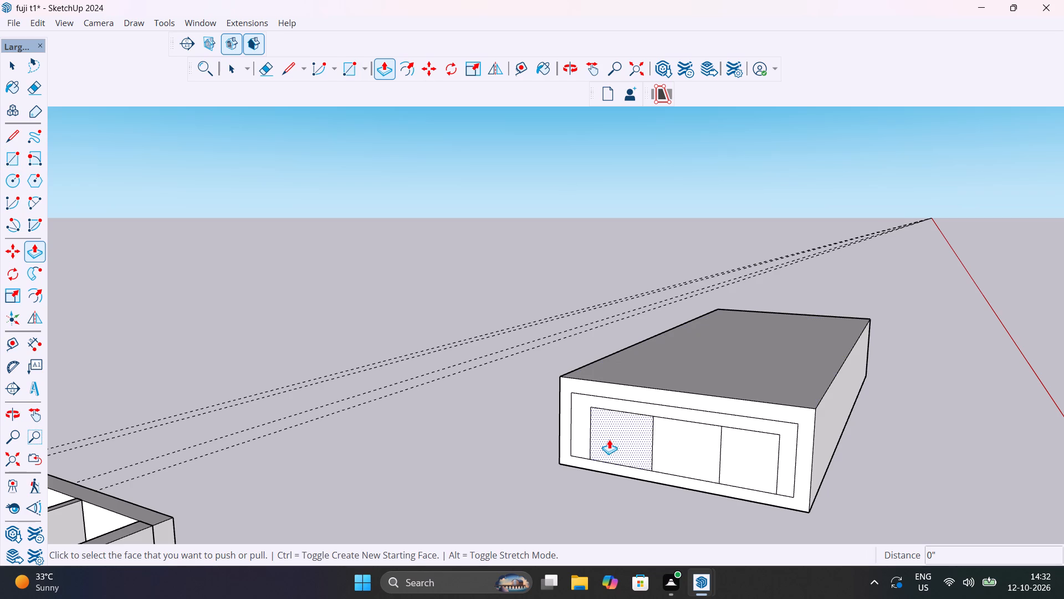
{"action": "left_click_drag", "start_coordinate": [611, 438], "coordinate": [623, 428]}
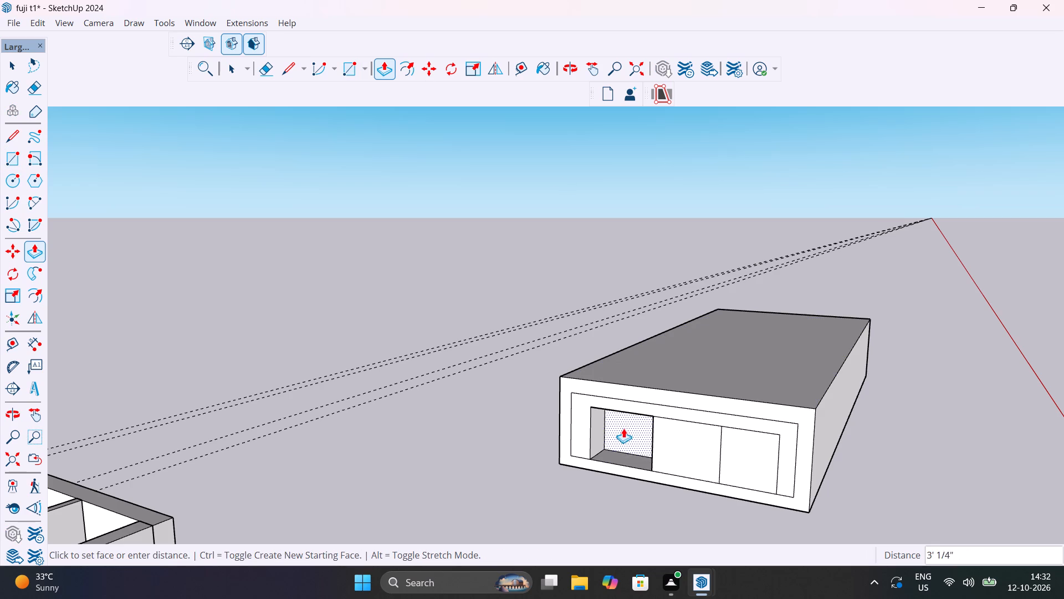
{"action": "left_click_drag", "start_coordinate": [623, 428], "coordinate": [617, 434]}
{"action": "left_click", "coordinate": [617, 434]}
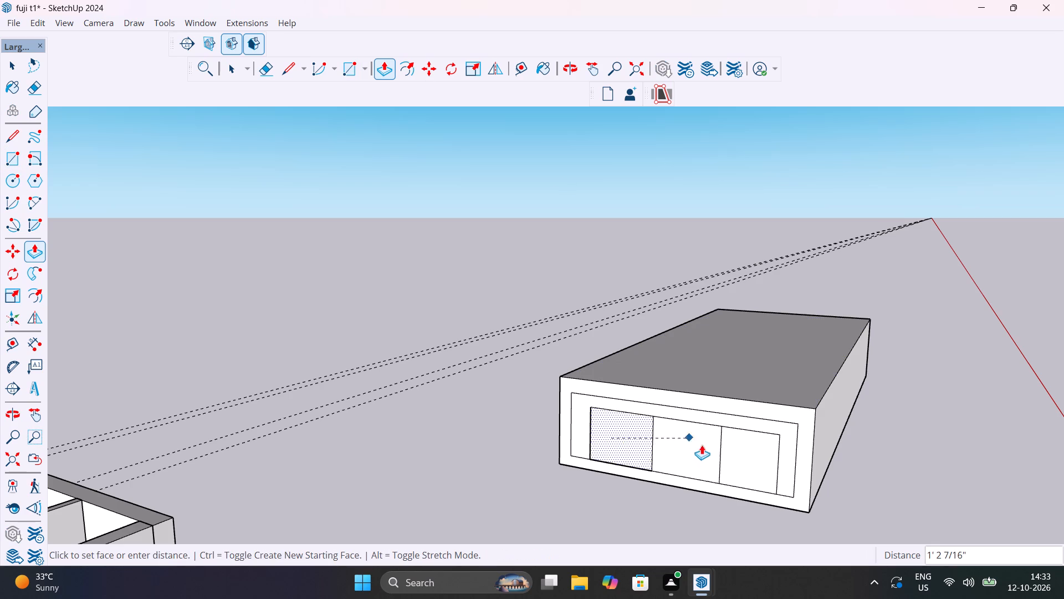
{"action": "left_click", "coordinate": [619, 442]}
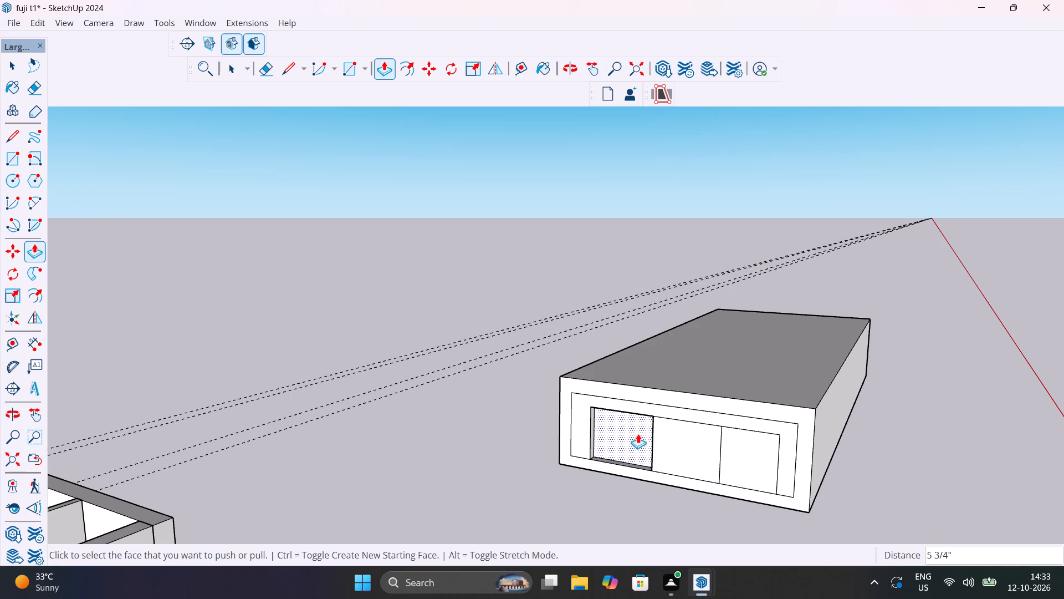
Push the middle rectangle in by 8 11/16", level with the first recess, and deepen it by a further 9' 1".
{"action": "left_click_drag", "start_coordinate": [678, 451], "coordinate": [702, 423]}
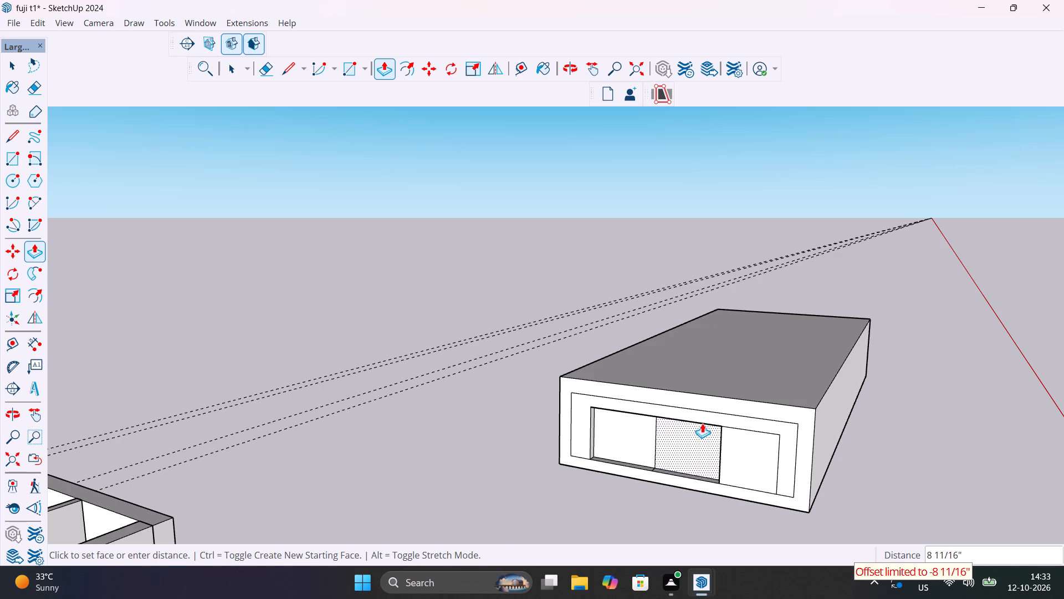
{"action": "left_click_drag", "start_coordinate": [702, 423], "coordinate": [683, 435]}
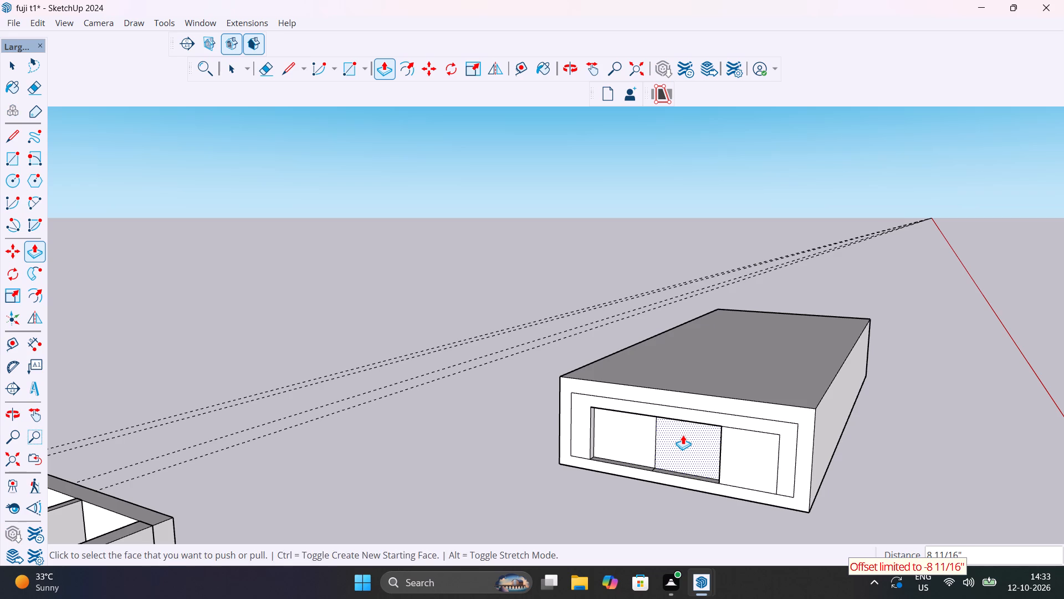
{"action": "left_click", "coordinate": [683, 435]}
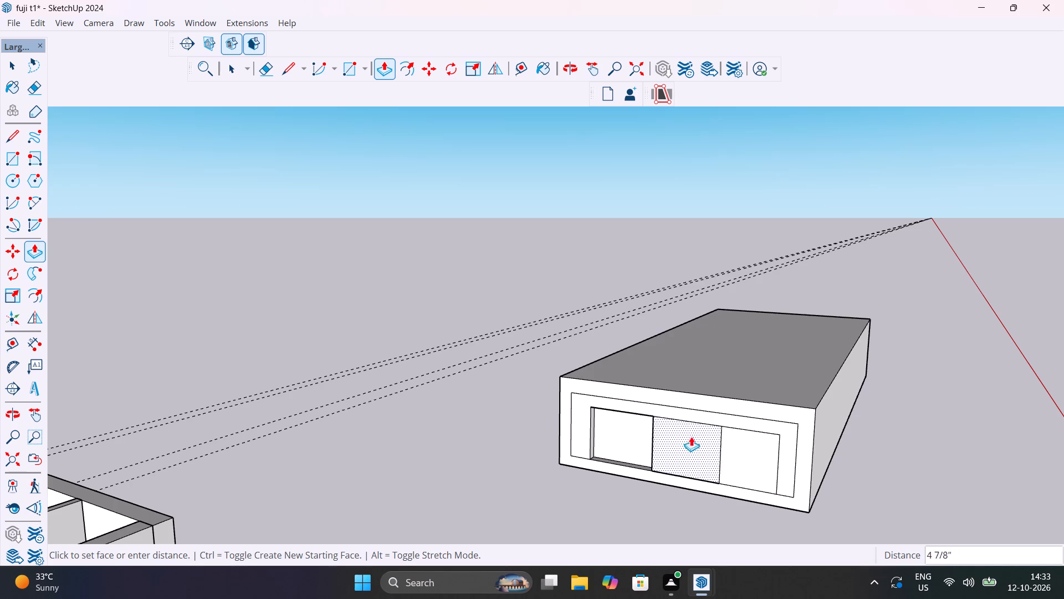
{"action": "left_click", "coordinate": [714, 408]}
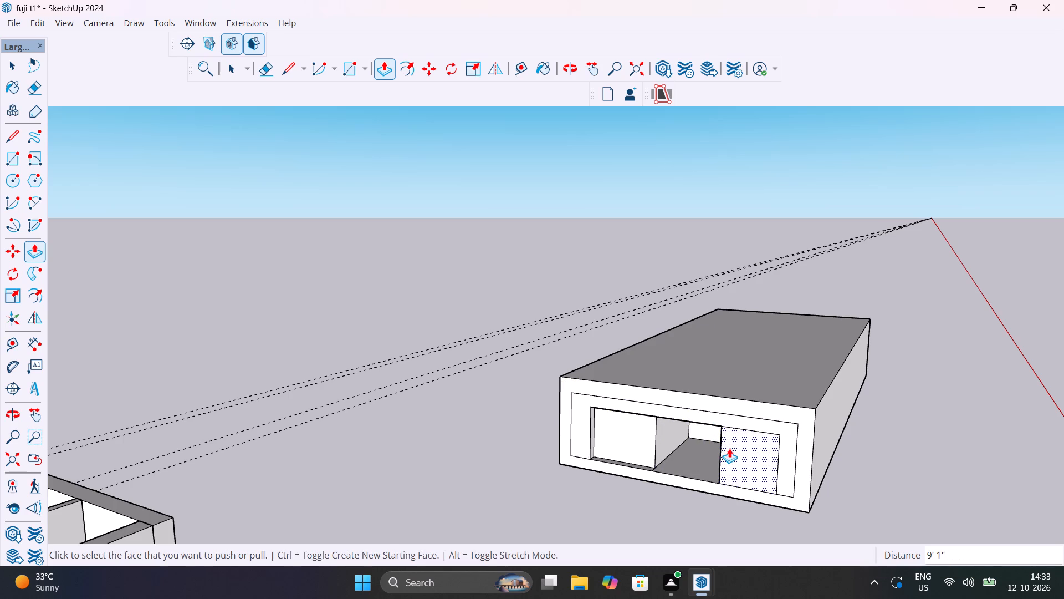
Push the third rectangle into the box by 8 11/16".
{"action": "left_click_drag", "start_coordinate": [729, 448], "coordinate": [644, 433]}
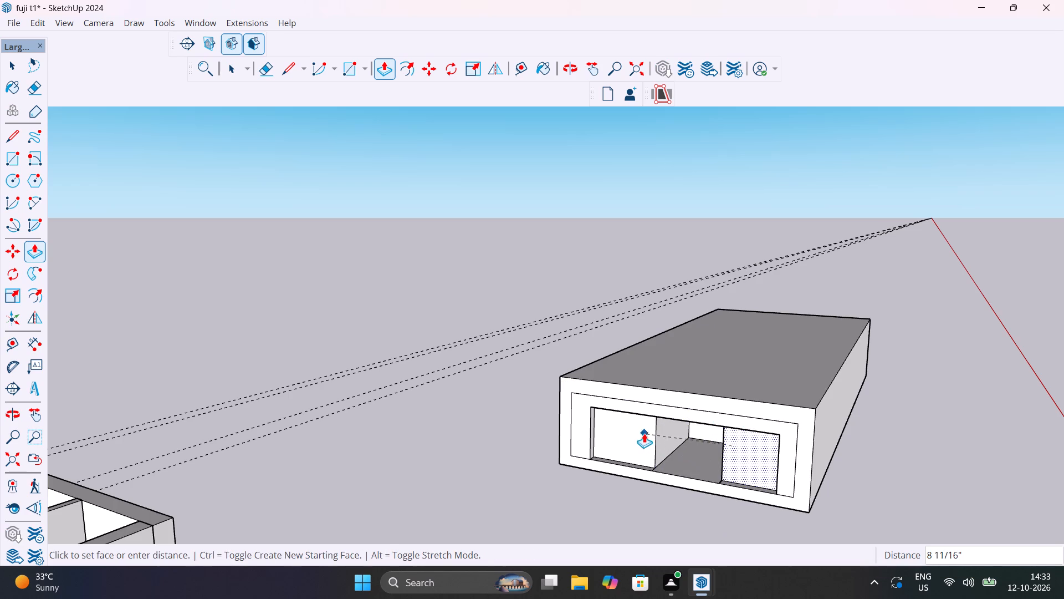
{"action": "left_click_drag", "start_coordinate": [644, 433], "coordinate": [636, 424]}
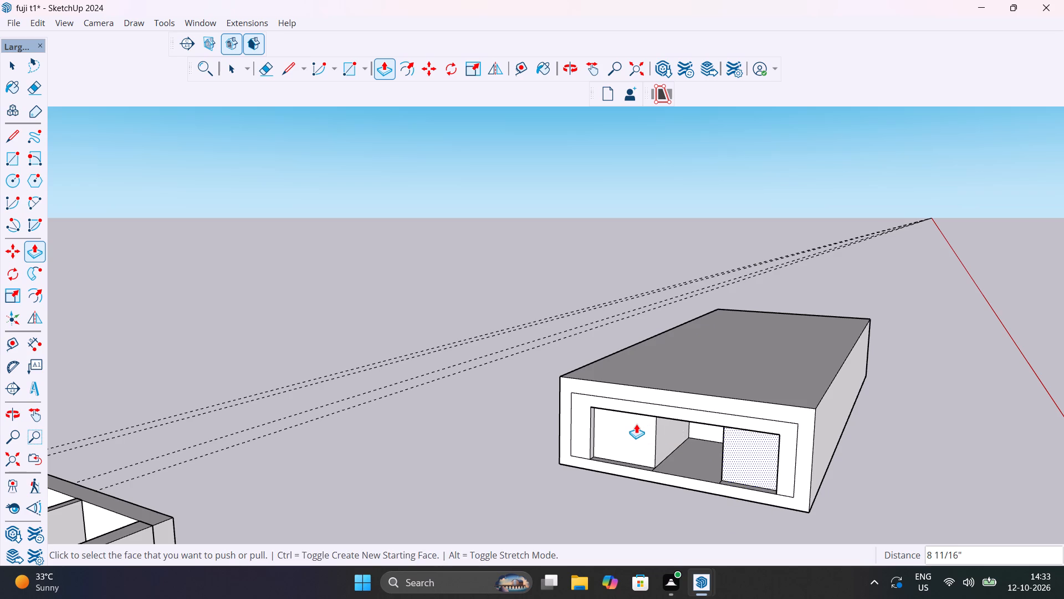
Push the back face of the first recess about 3' deeper into the box.
{"action": "left_click", "coordinate": [636, 424]}
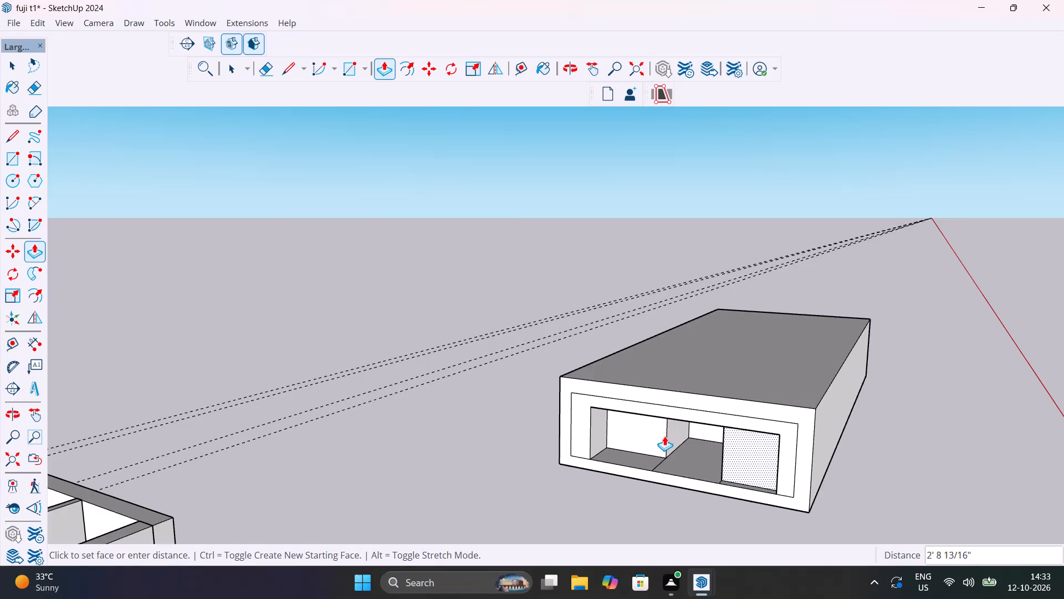
{"action": "left_click", "coordinate": [665, 435]}
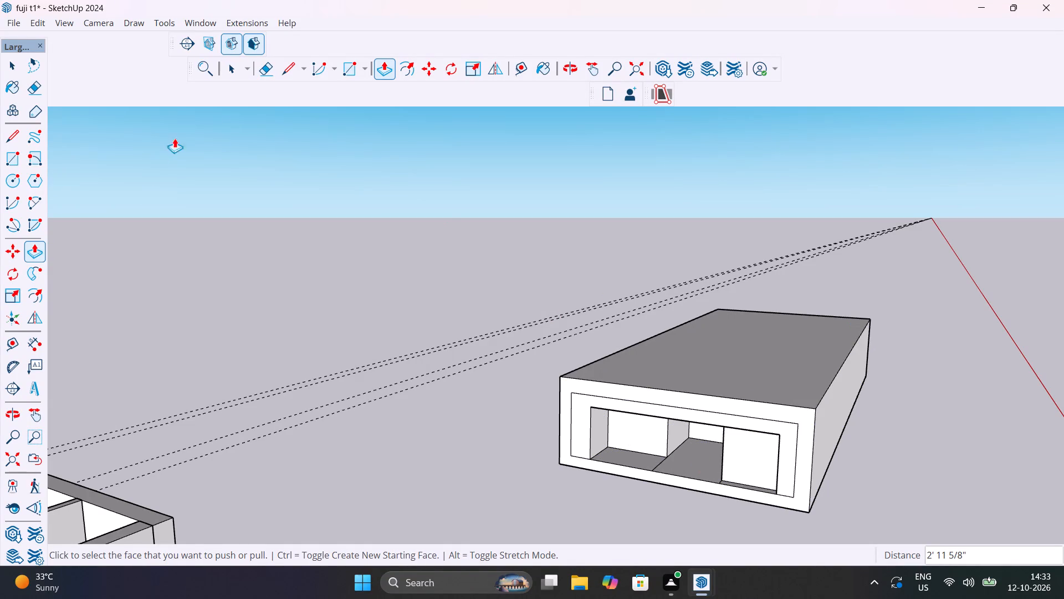
Examine the box's three front recesses from both sides, from below and at eye level.
{"action": "left_click", "coordinate": [13, 412]}
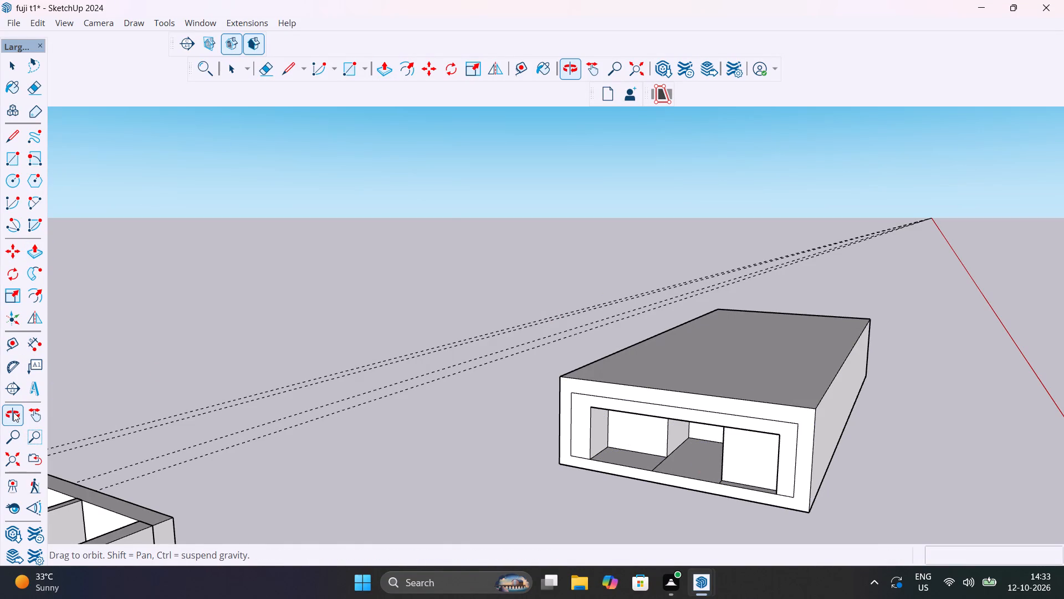
{"action": "left_click_drag", "start_coordinate": [359, 461], "coordinate": [380, 398]}
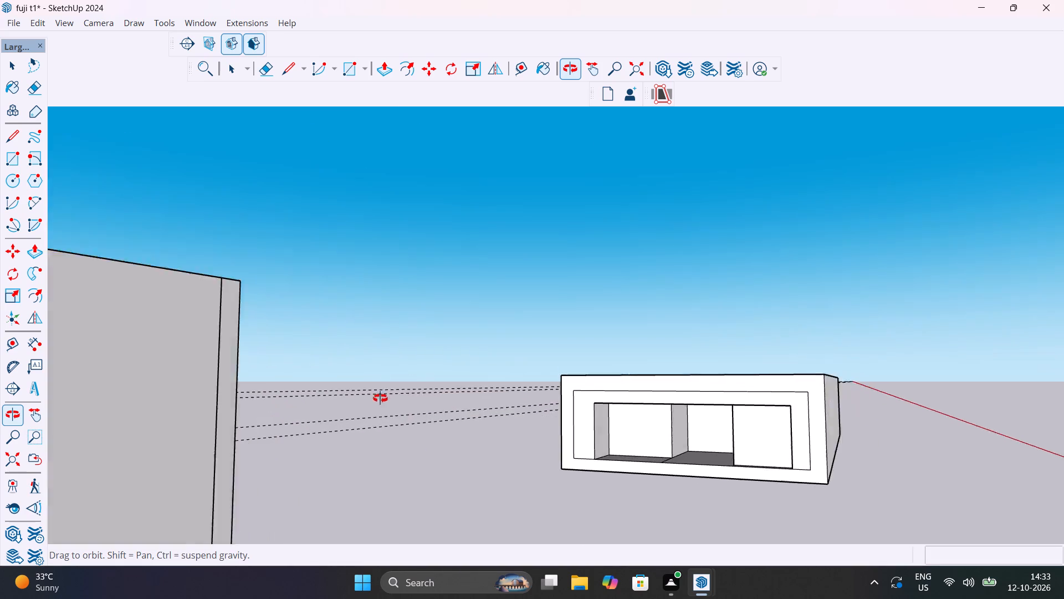
{"action": "left_click_drag", "start_coordinate": [380, 398], "coordinate": [390, 413]}
{"action": "scroll", "coordinate": [785, 465], "scroll_direction": "up", "scroll_amount": 4, "text": "ctrl"}
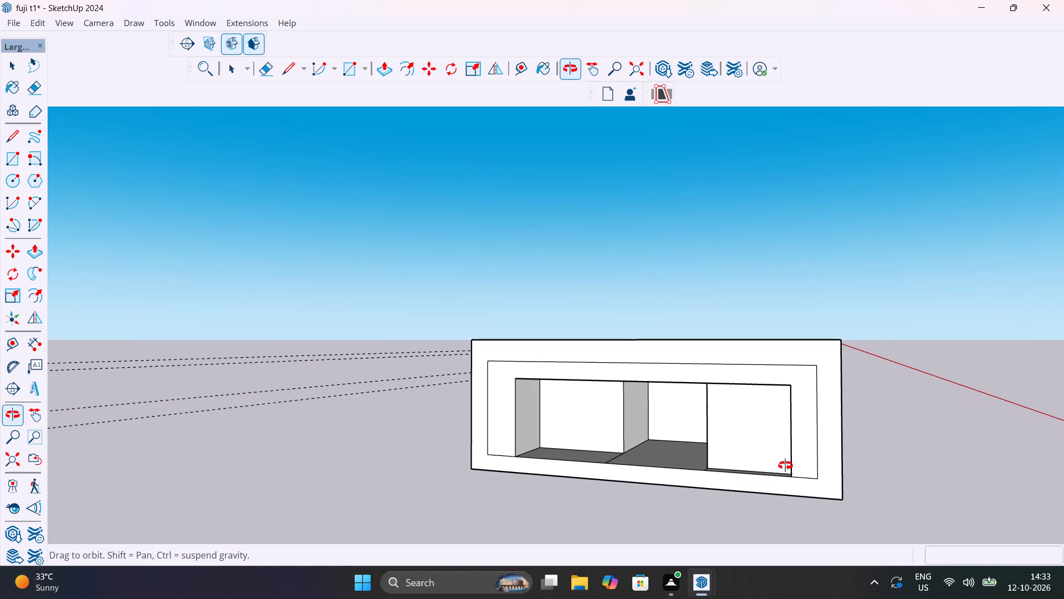
{"action": "left_click_drag", "start_coordinate": [480, 487], "coordinate": [595, 483]}
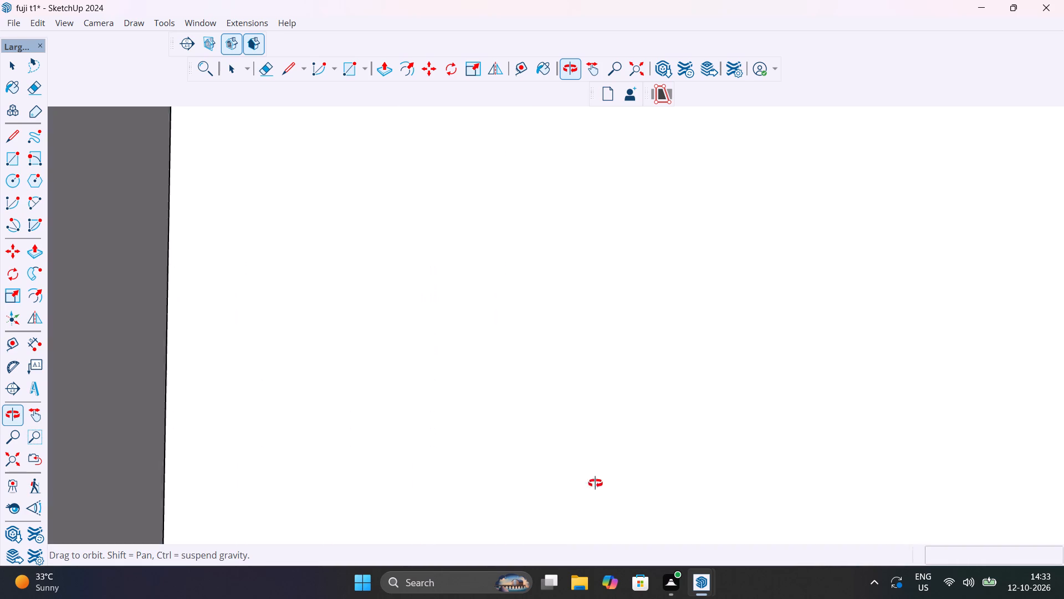
{"action": "left_click_drag", "start_coordinate": [595, 483], "coordinate": [526, 480]}
{"action": "scroll", "coordinate": [526, 480], "scroll_direction": "up", "scroll_amount": 1, "text": "ctrl"}
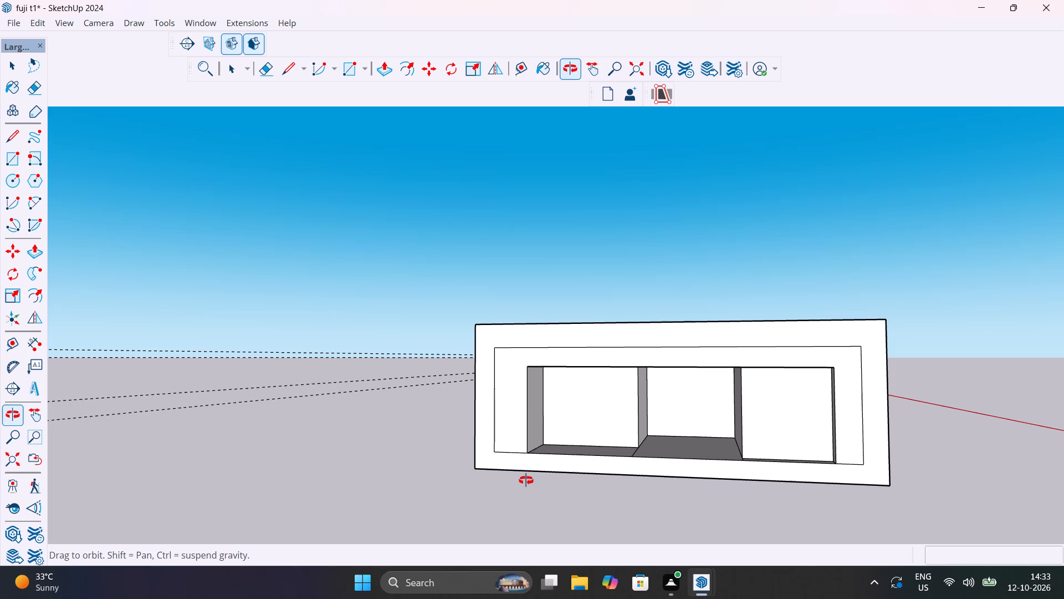
{"action": "left_click_drag", "start_coordinate": [566, 477], "coordinate": [585, 449]}
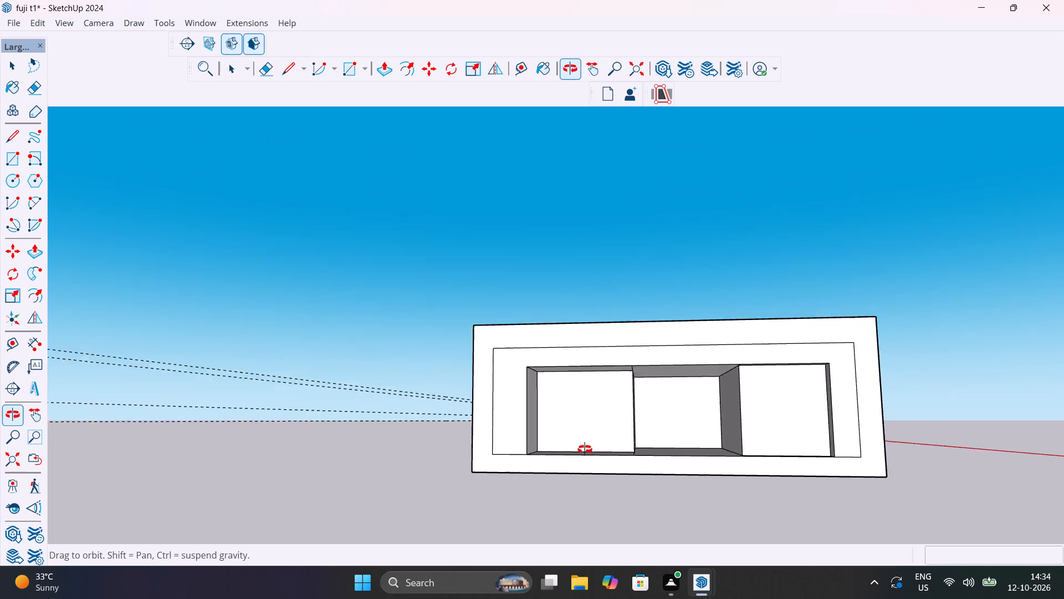
{"action": "left_click_drag", "start_coordinate": [585, 449], "coordinate": [641, 368]}
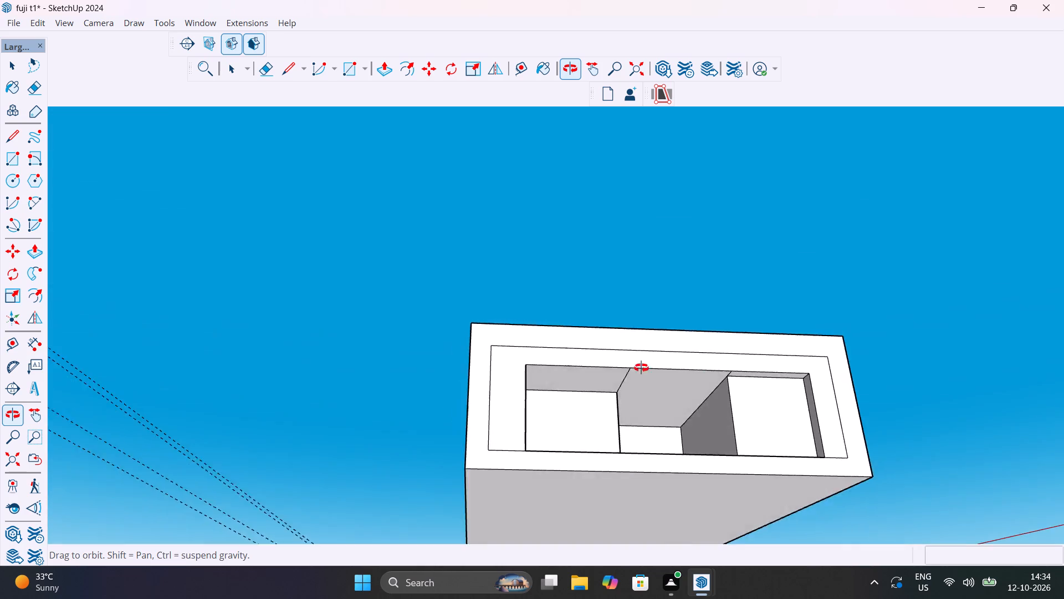
{"action": "left_click_drag", "start_coordinate": [641, 368], "coordinate": [520, 447]}
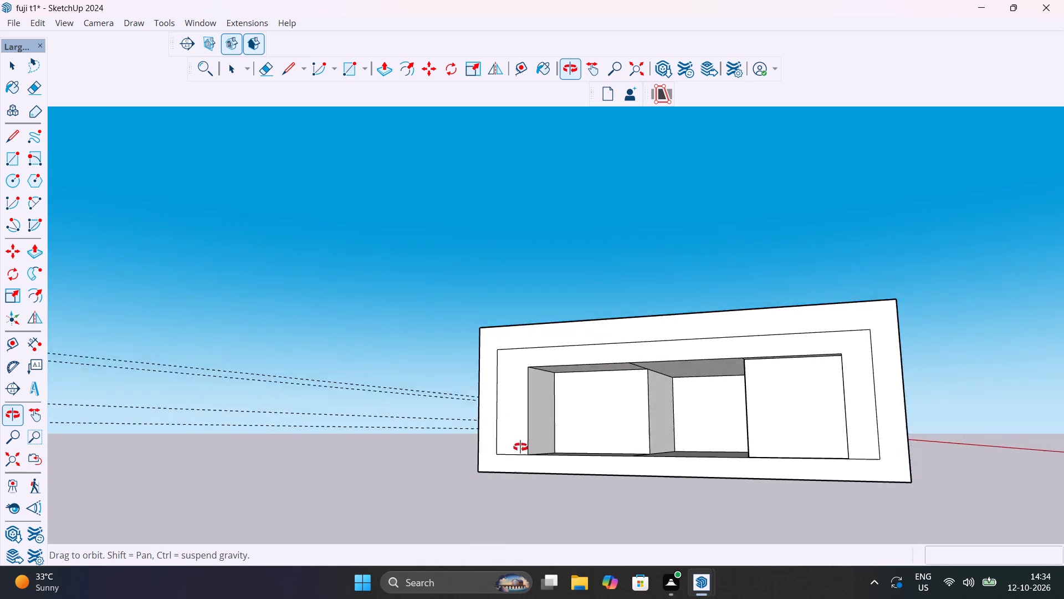
{"action": "left_click_drag", "start_coordinate": [520, 447], "coordinate": [773, 468]}
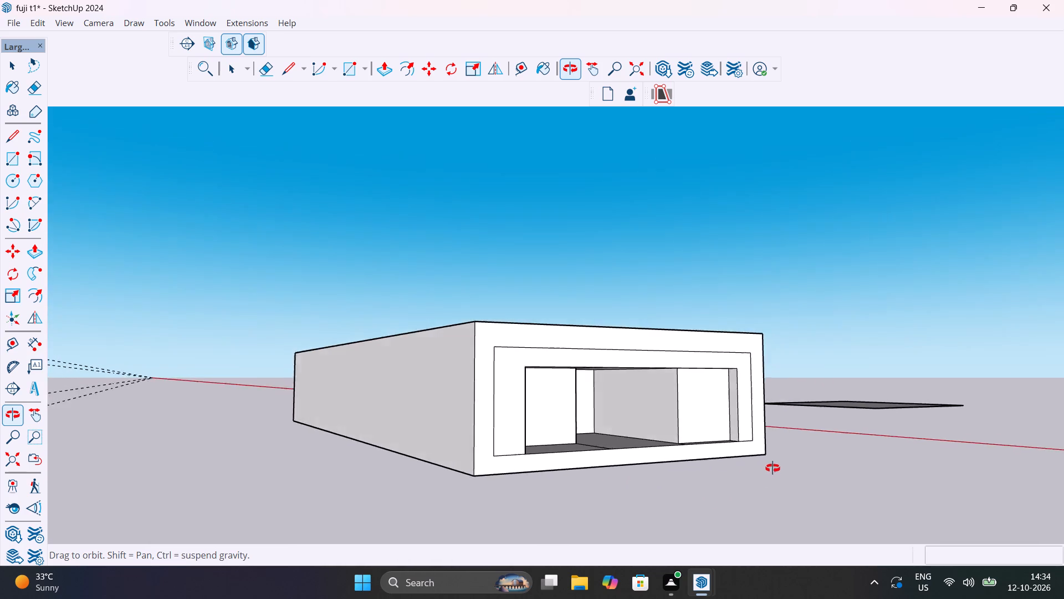
{"action": "left_click_drag", "start_coordinate": [773, 468], "coordinate": [534, 466]}
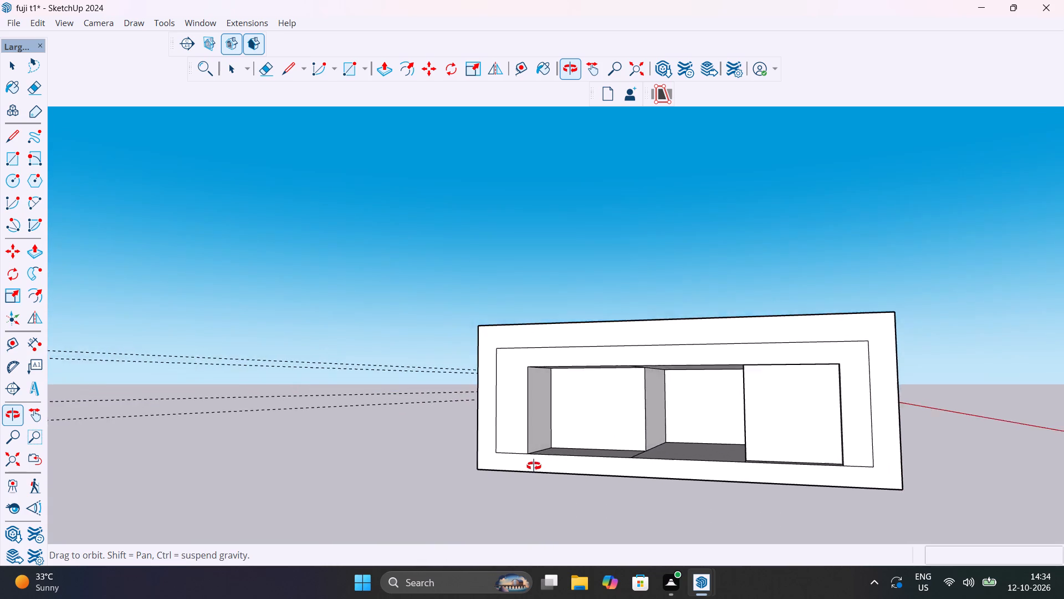
{"action": "left_click_drag", "start_coordinate": [534, 466], "coordinate": [555, 470]}
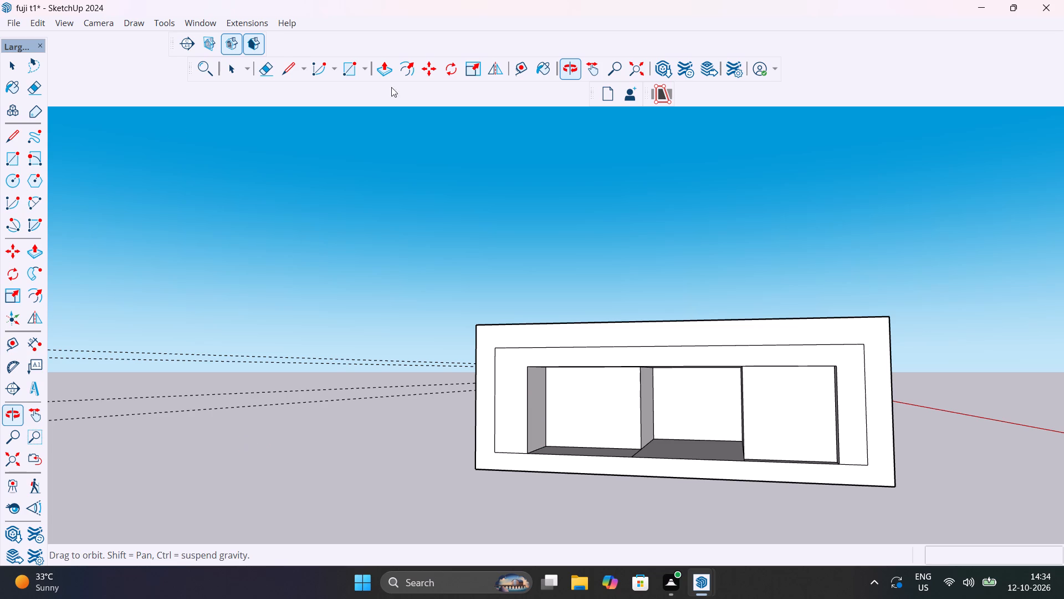
Pull the first recess's side wall 5' 6 3/8" across its opening, filling the recess up to the middle one.
{"action": "left_click", "coordinate": [378, 70]}
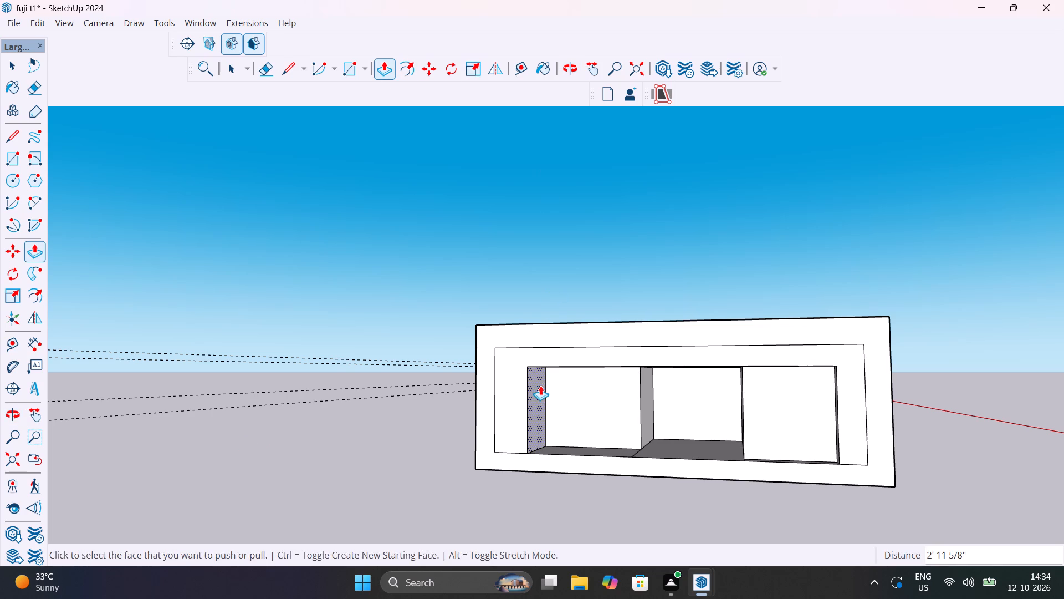
{"action": "left_click_drag", "start_coordinate": [539, 385], "coordinate": [617, 380]}
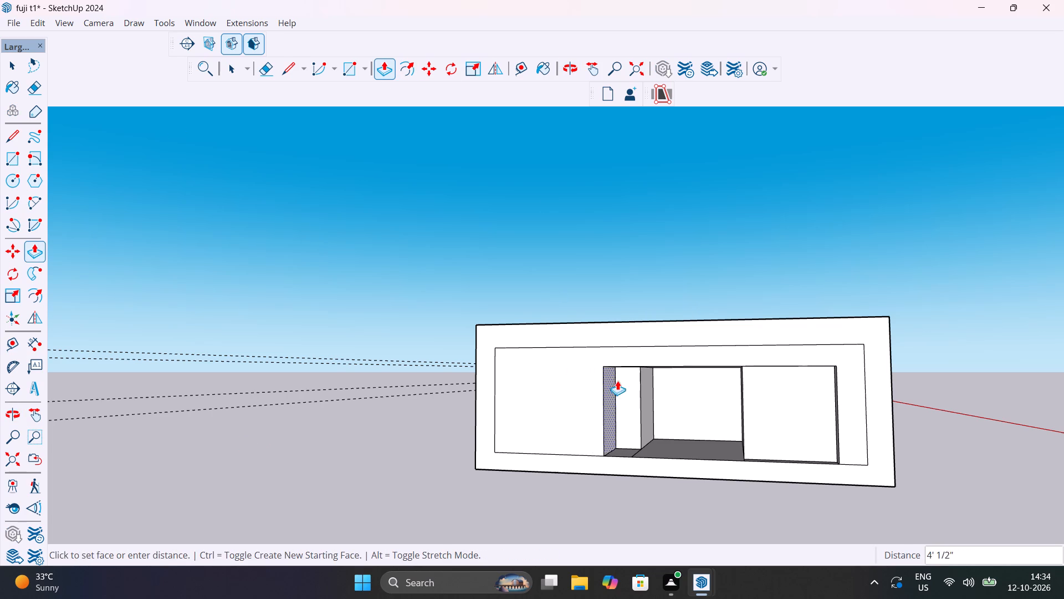
{"action": "left_click_drag", "start_coordinate": [617, 380], "coordinate": [638, 382]}
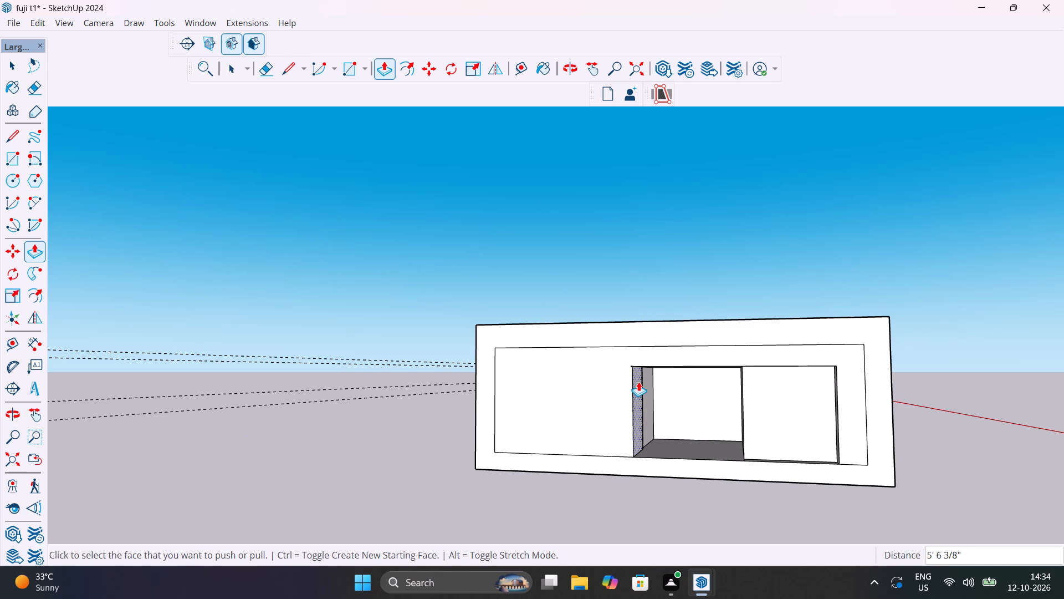
Pull the inner frame face around the openings forward out of the box front, extending it by 3' 3 5/8".
{"action": "left_click_drag", "start_coordinate": [691, 349], "coordinate": [677, 351]}
{"action": "left_click", "coordinate": [677, 351]}
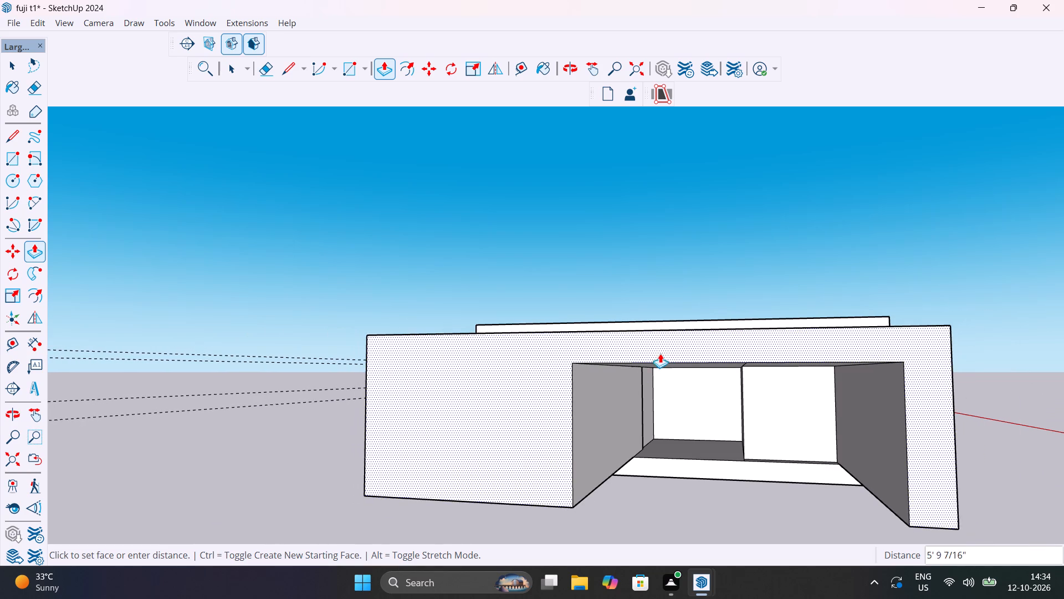
{"action": "left_click", "coordinate": [689, 344]}
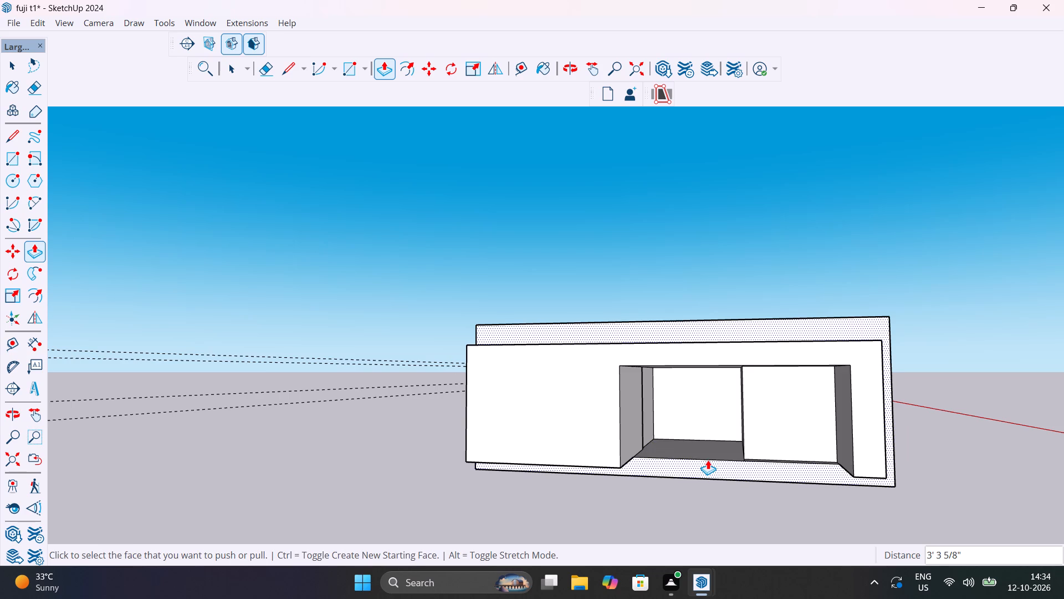
Pull the box's outer border face forward a little over 5', so it projects past the inner frame.
{"action": "left_click_drag", "start_coordinate": [708, 460], "coordinate": [694, 464]}
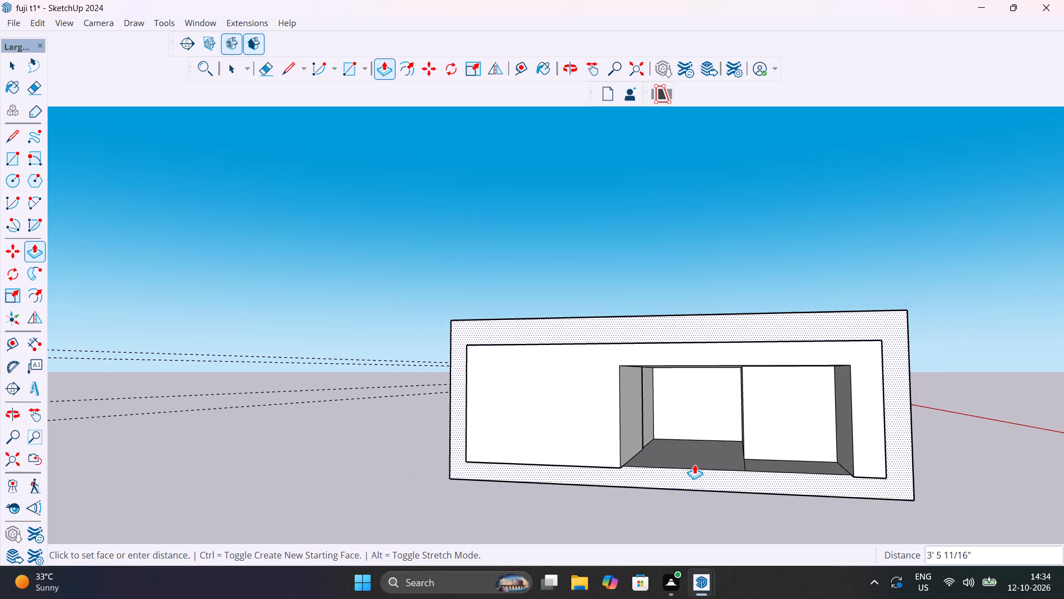
{"action": "left_click_drag", "start_coordinate": [694, 464], "coordinate": [690, 464]}
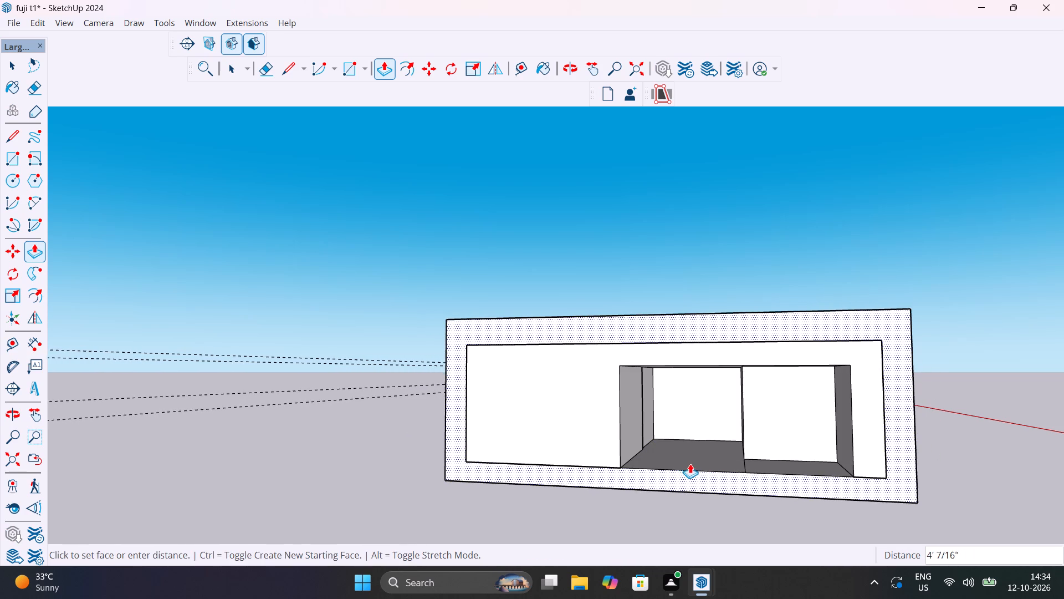
{"action": "left_click_drag", "start_coordinate": [690, 464], "coordinate": [708, 458]}
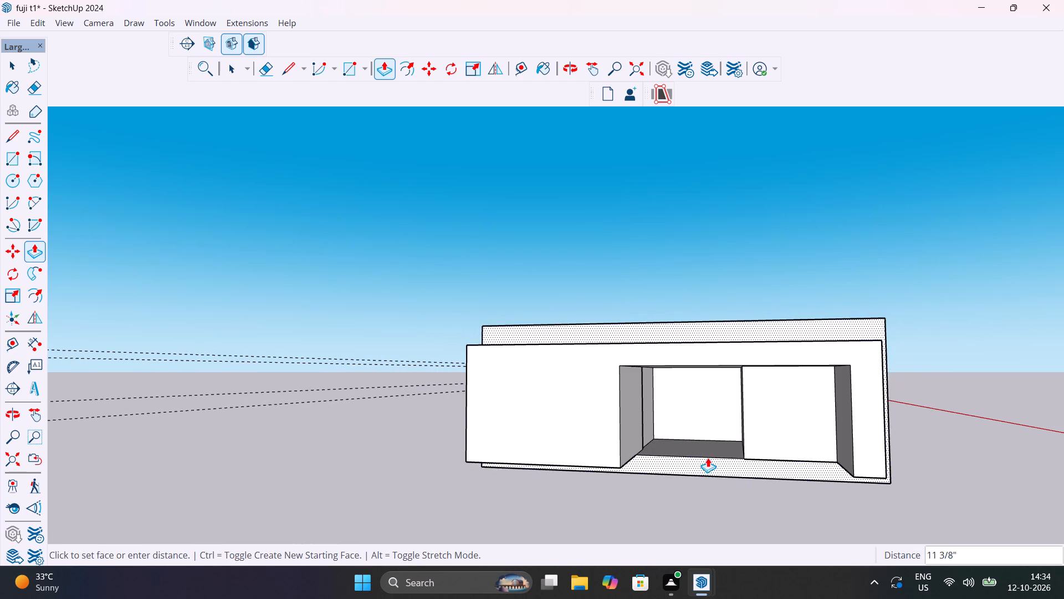
{"action": "left_click_drag", "start_coordinate": [708, 458], "coordinate": [703, 465]}
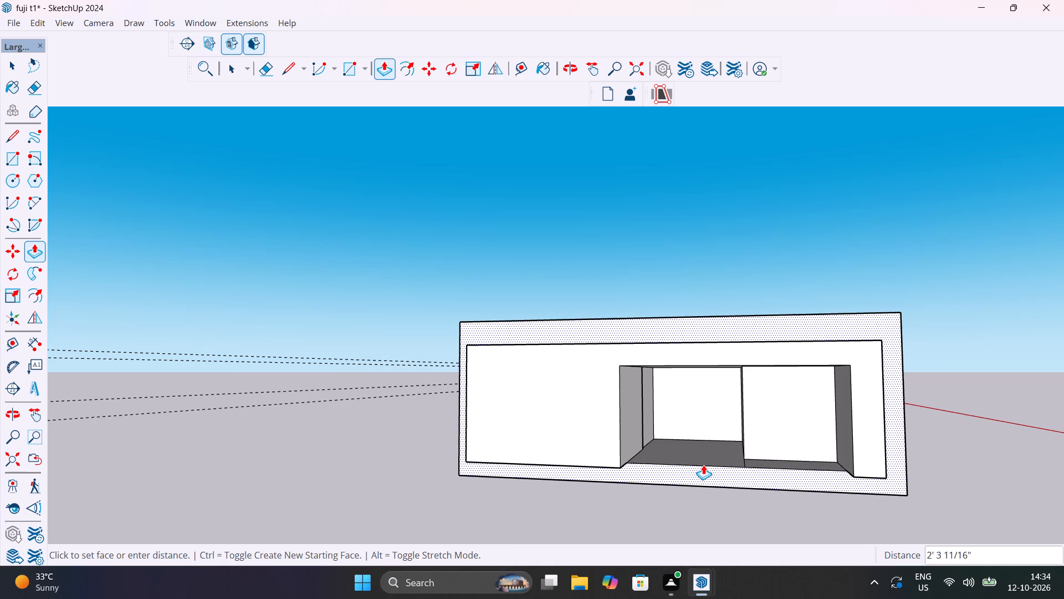
{"action": "left_click_drag", "start_coordinate": [703, 465], "coordinate": [702, 464]}
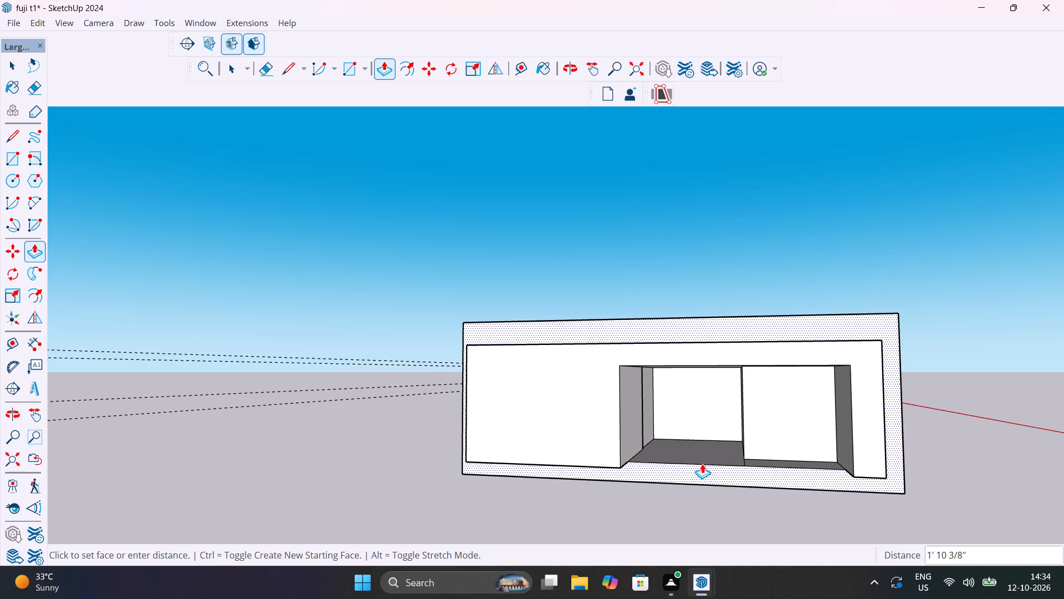
{"action": "left_click_drag", "start_coordinate": [702, 464], "coordinate": [702, 465]}
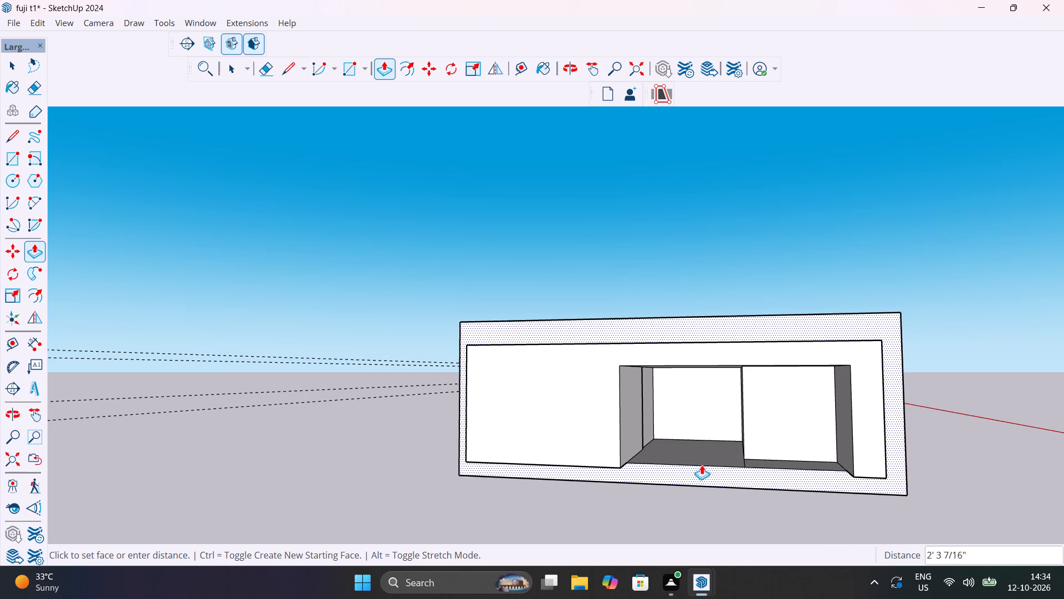
{"action": "left_click_drag", "start_coordinate": [702, 465], "coordinate": [692, 466]}
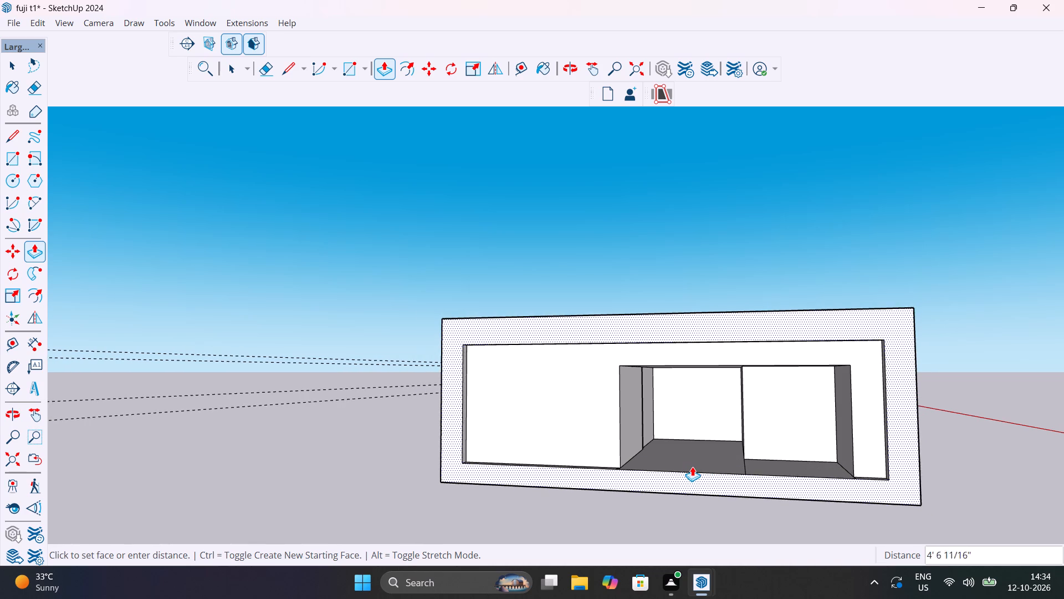
{"action": "left_click_drag", "start_coordinate": [692, 466], "coordinate": [688, 470]}
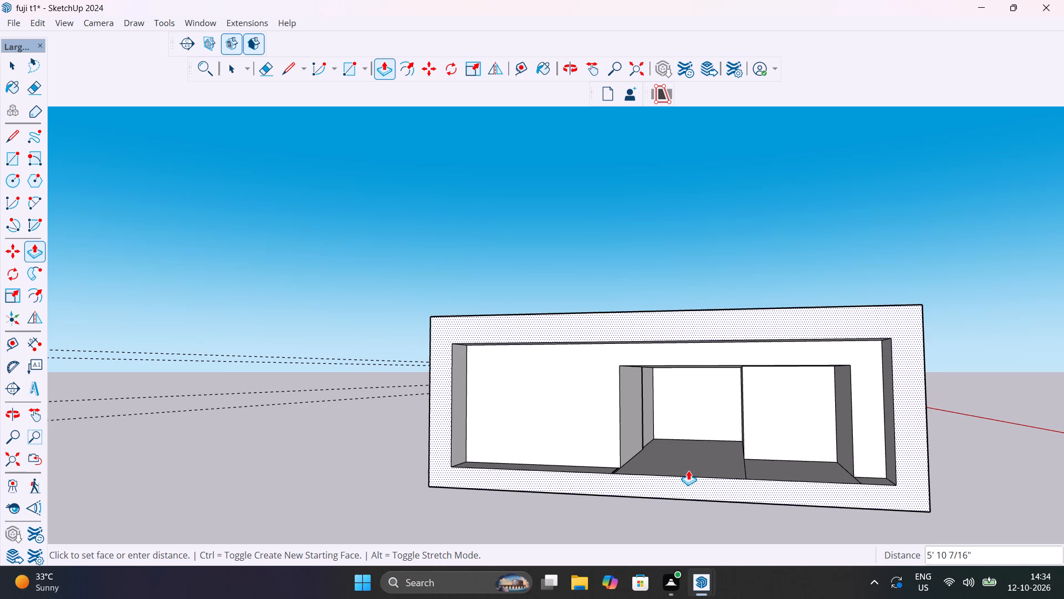
{"action": "left_click_drag", "start_coordinate": [688, 470], "coordinate": [689, 470]}
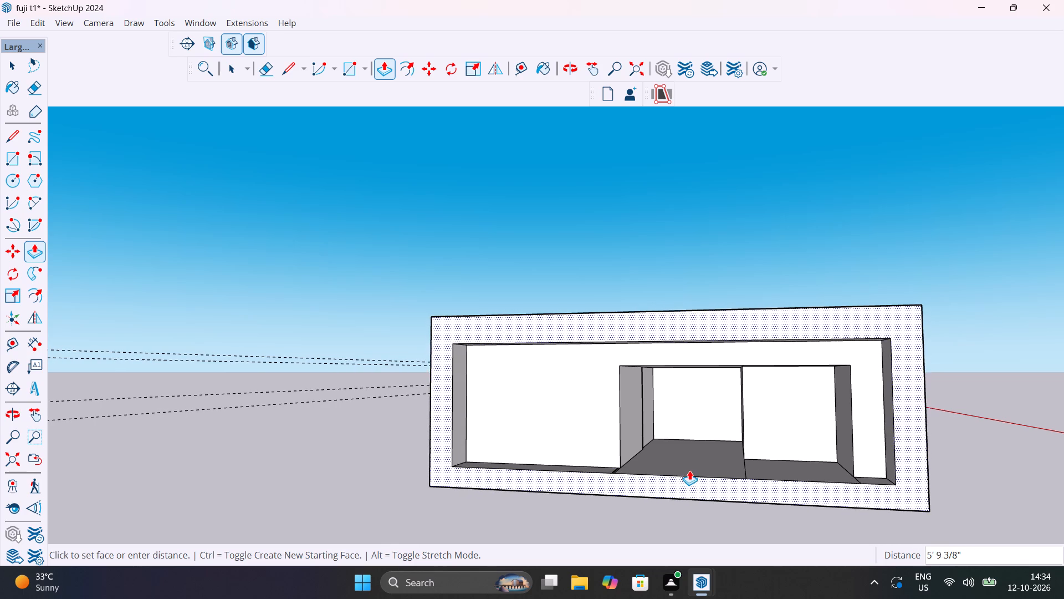
{"action": "left_click_drag", "start_coordinate": [689, 470], "coordinate": [689, 470]}
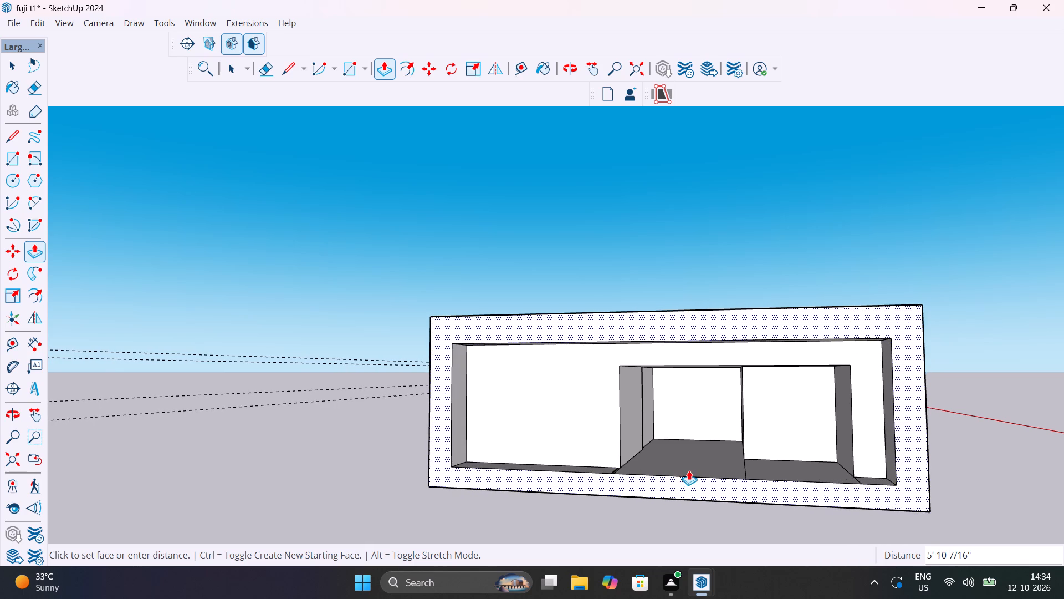
{"action": "left_click_drag", "start_coordinate": [689, 470], "coordinate": [688, 469]}
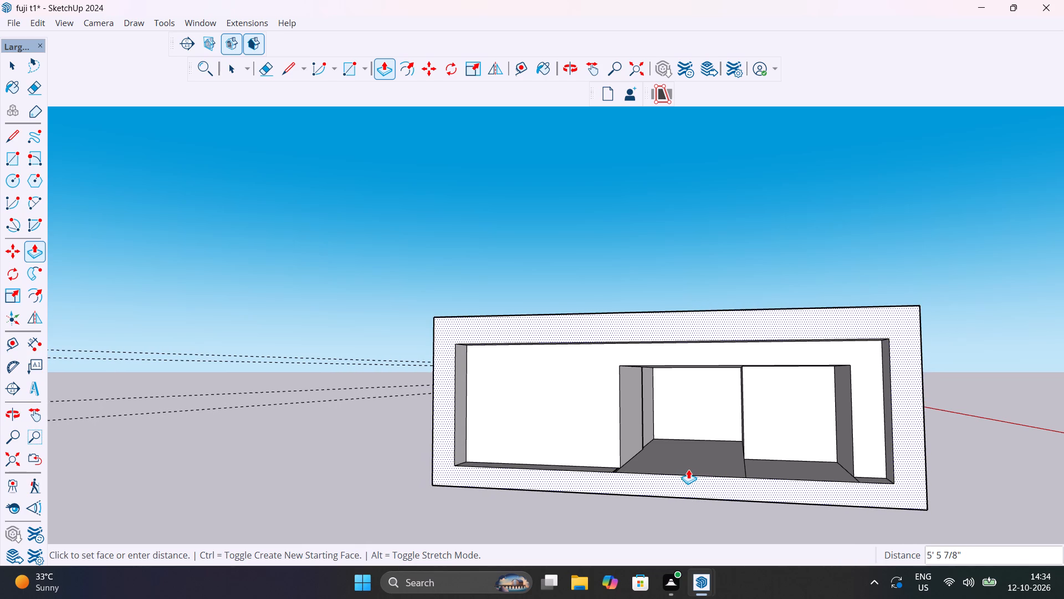
{"action": "left_click_drag", "start_coordinate": [688, 469], "coordinate": [689, 471]}
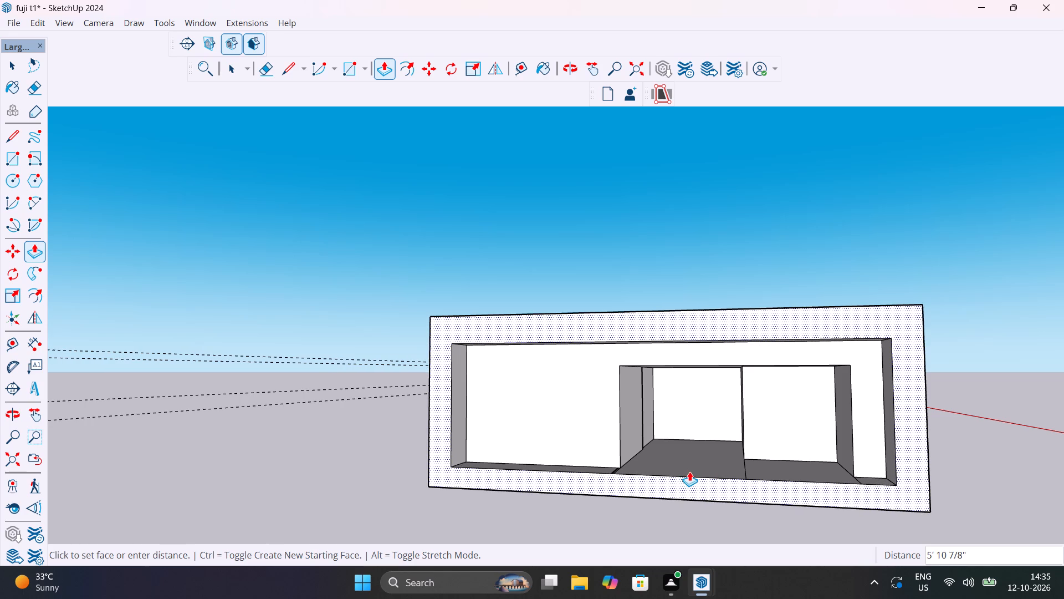
{"action": "left_click_drag", "start_coordinate": [689, 471], "coordinate": [690, 474]}
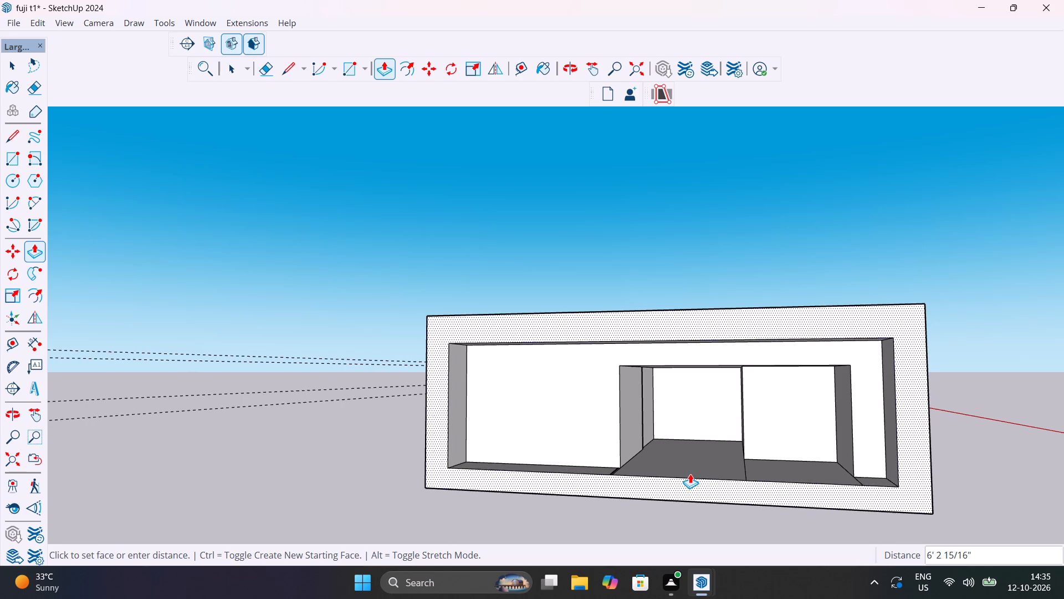
{"action": "left_click_drag", "start_coordinate": [690, 474], "coordinate": [690, 473]}
{"action": "left_click_drag", "start_coordinate": [690, 473], "coordinate": [692, 471]}
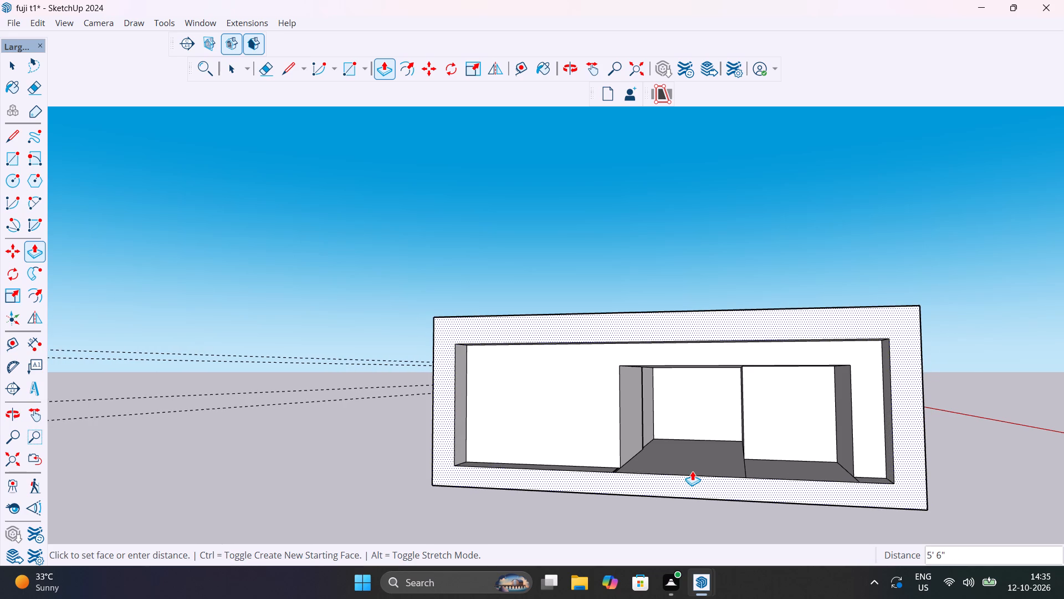
{"action": "left_click_drag", "start_coordinate": [692, 471], "coordinate": [692, 470]}
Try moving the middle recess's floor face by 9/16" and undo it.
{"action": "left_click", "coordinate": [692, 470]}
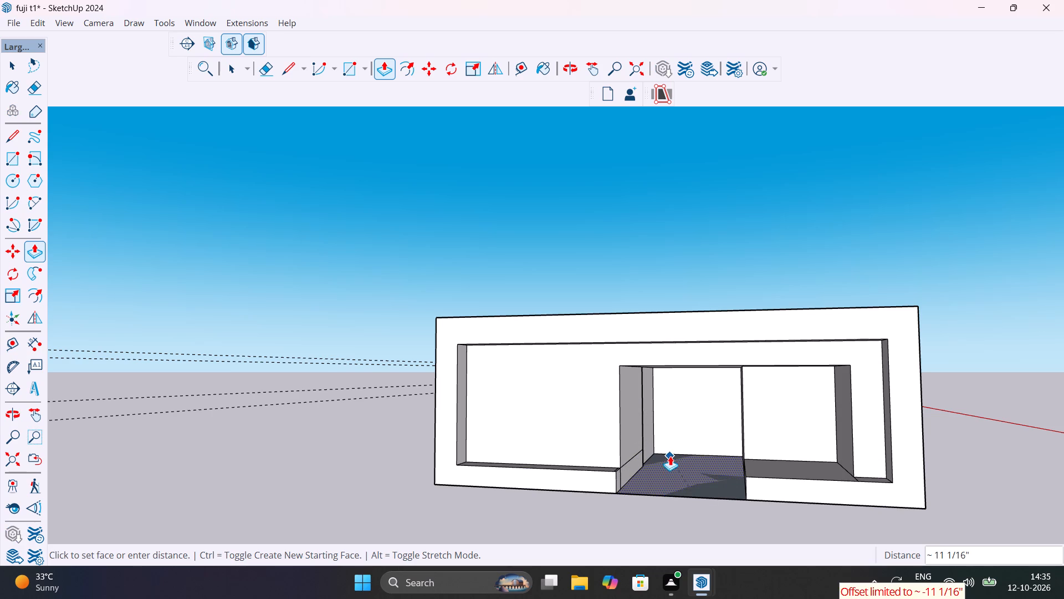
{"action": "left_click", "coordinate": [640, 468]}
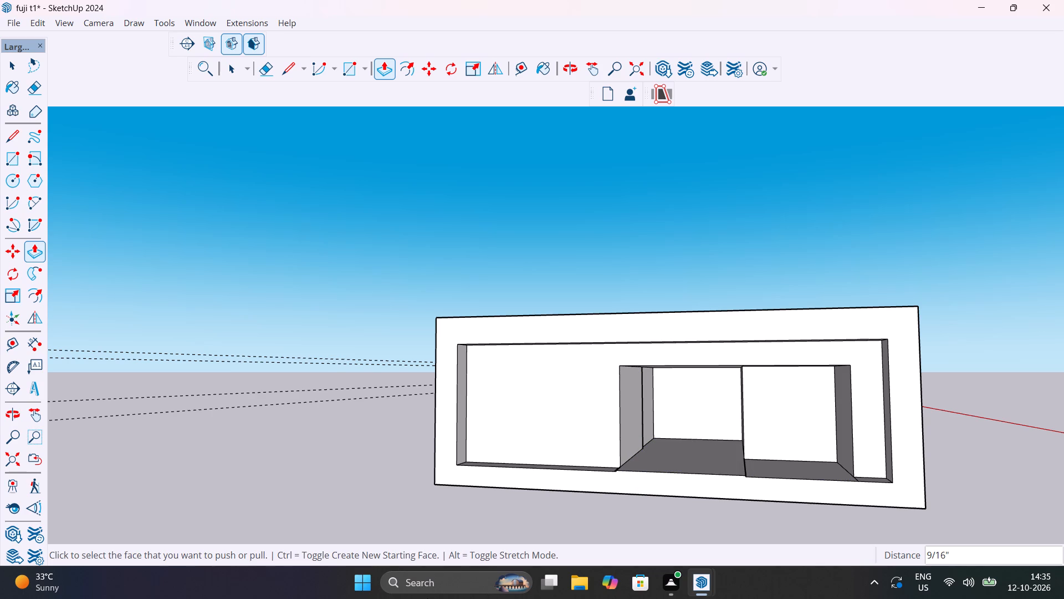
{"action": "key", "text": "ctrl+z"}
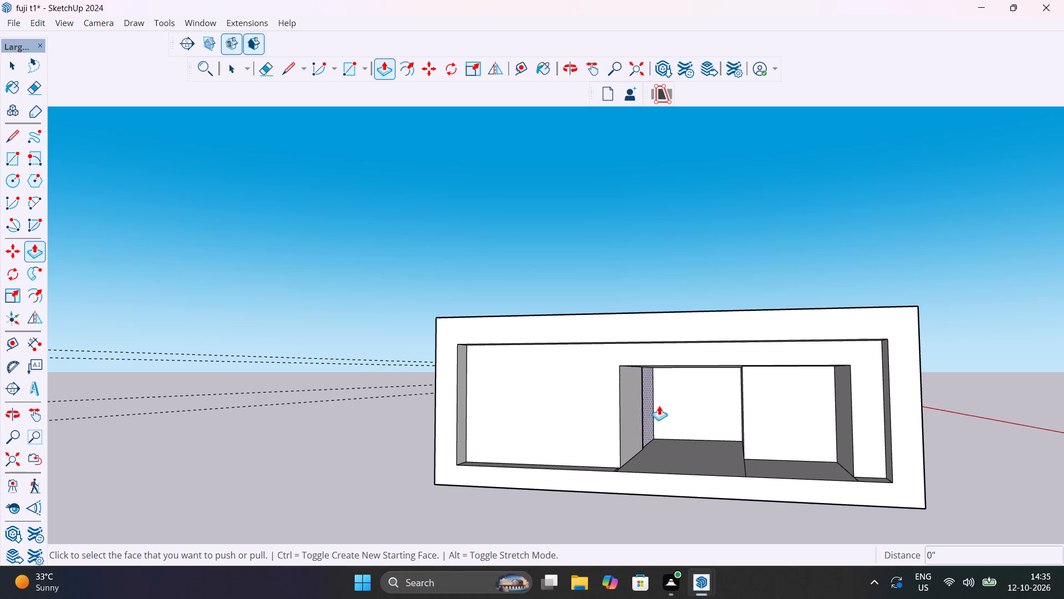
Push the middle recess's narrow side face sideways about 1' 2 1/4", in line with the side wall in front of it.
{"action": "left_click_drag", "start_coordinate": [650, 399], "coordinate": [630, 400]}
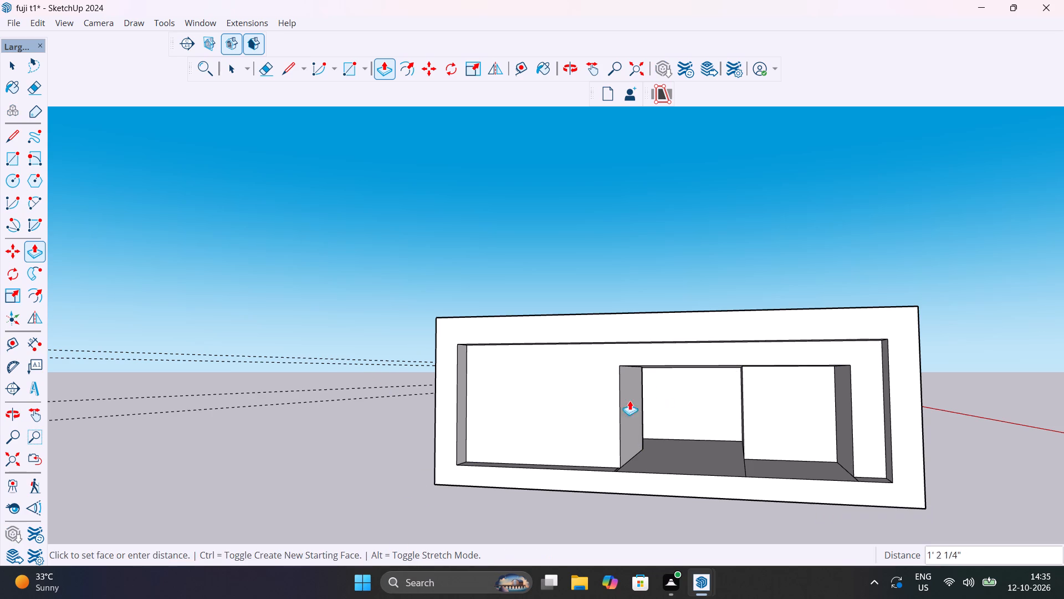
{"action": "left_click_drag", "start_coordinate": [630, 400], "coordinate": [618, 399]}
Push the inner frame face around the openings back 2' 15/16" inside the box's projecting outer border.
{"action": "left_click", "coordinate": [618, 399]}
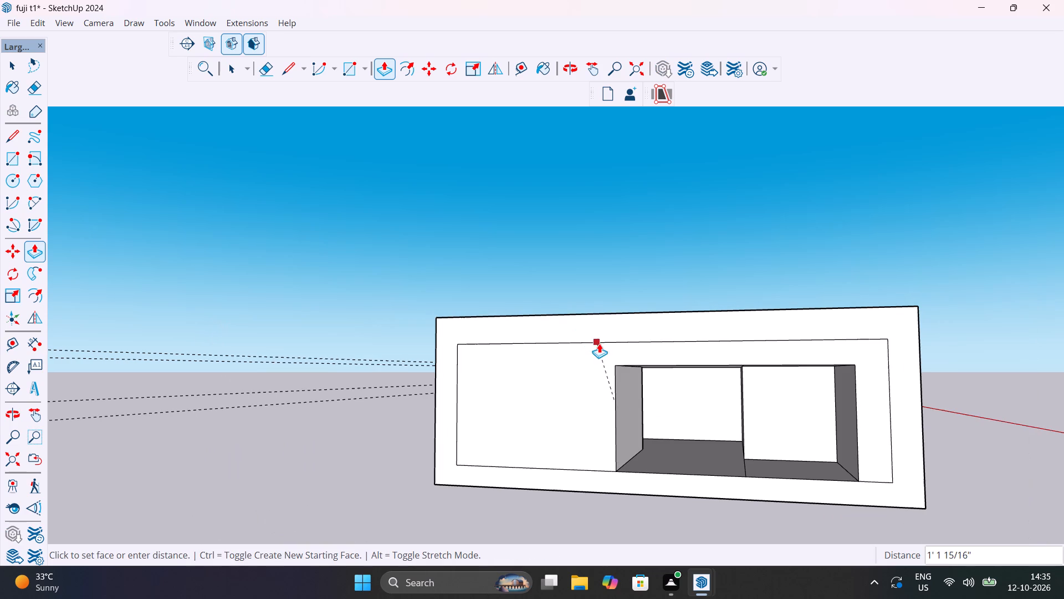
{"action": "left_click", "coordinate": [637, 348]}
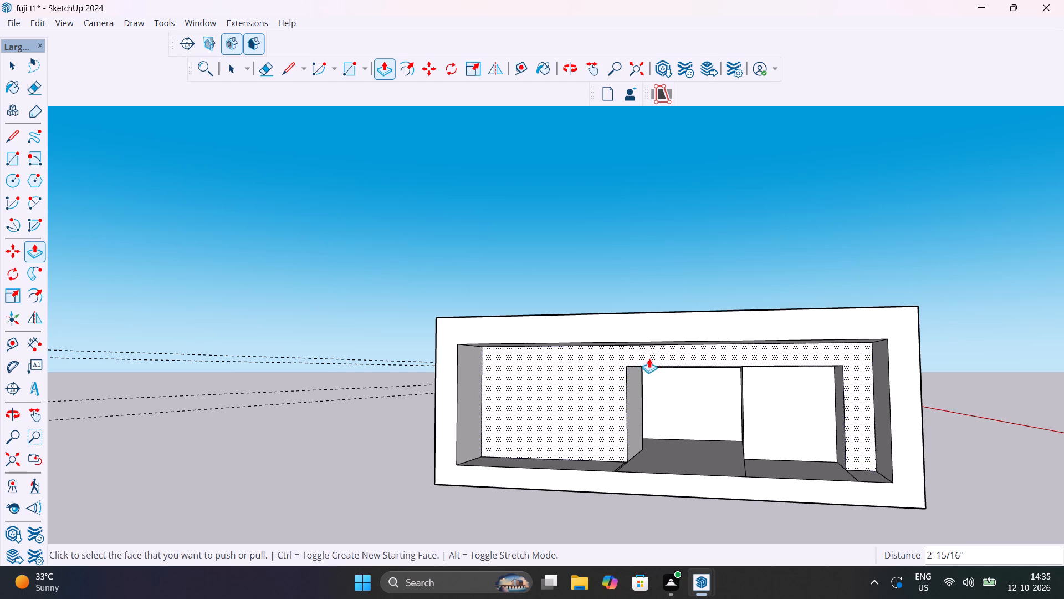
Push the last recess's back face deeper into the box until it lines up with the middle recess's back face.
{"action": "left_click_drag", "start_coordinate": [781, 408], "coordinate": [784, 429]}
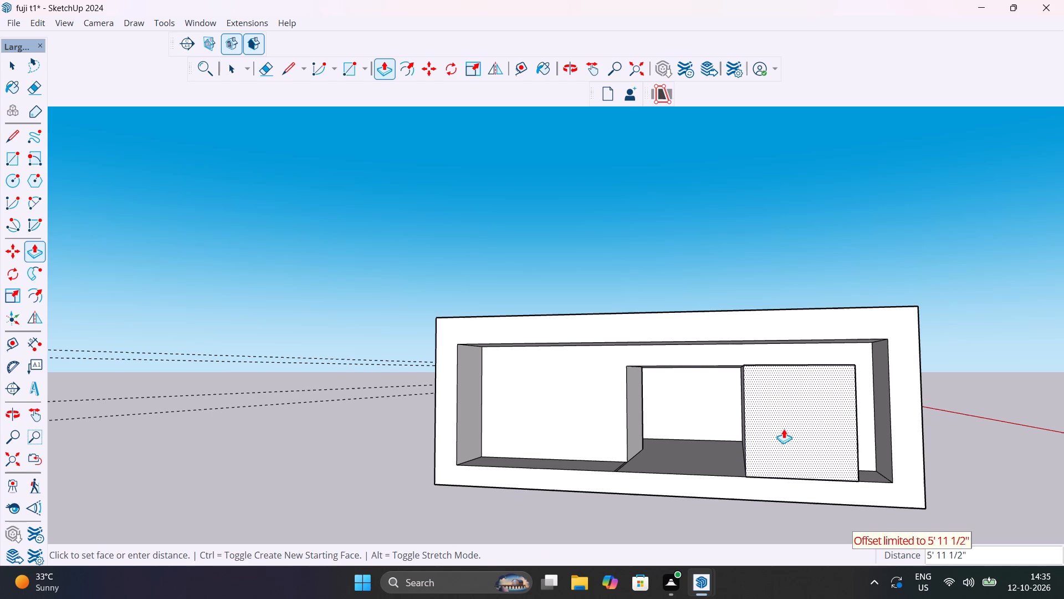
{"action": "left_click_drag", "start_coordinate": [784, 429], "coordinate": [778, 393]}
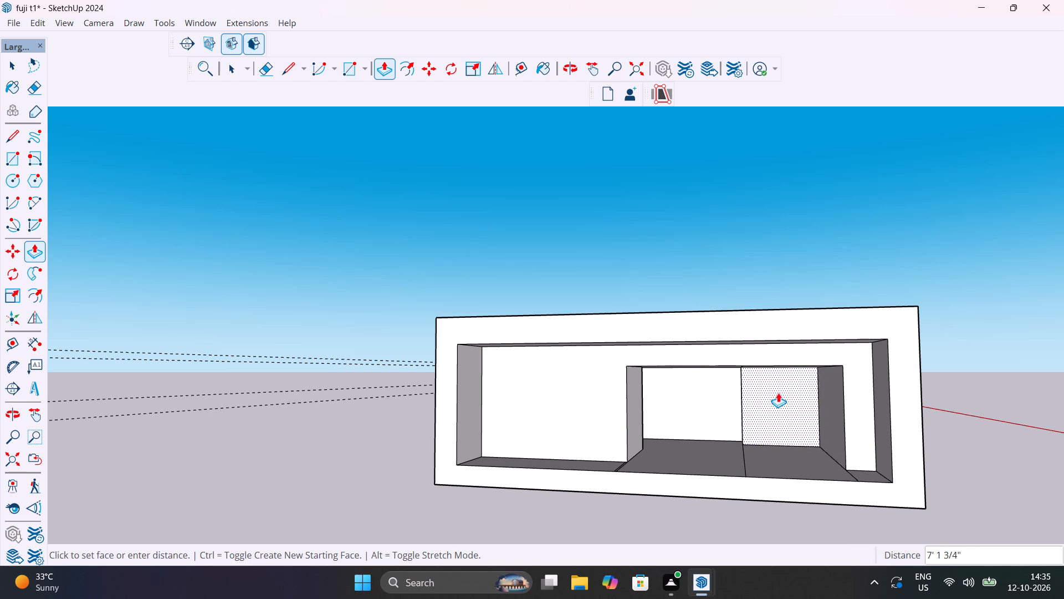
{"action": "left_click_drag", "start_coordinate": [778, 393], "coordinate": [766, 389]}
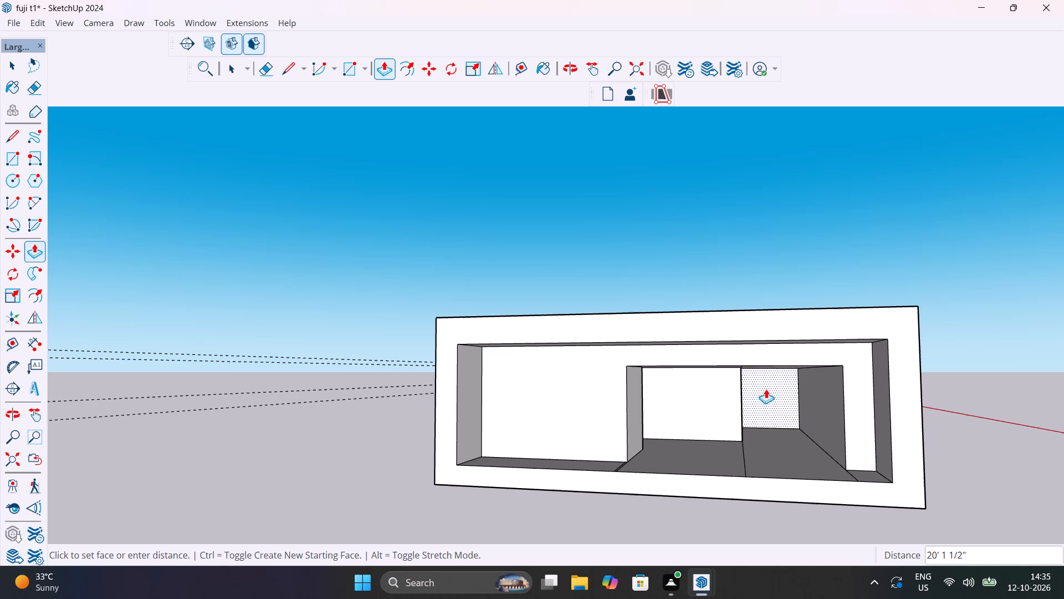
{"action": "left_click_drag", "start_coordinate": [766, 389], "coordinate": [743, 423]}
{"action": "left_click", "coordinate": [743, 423]}
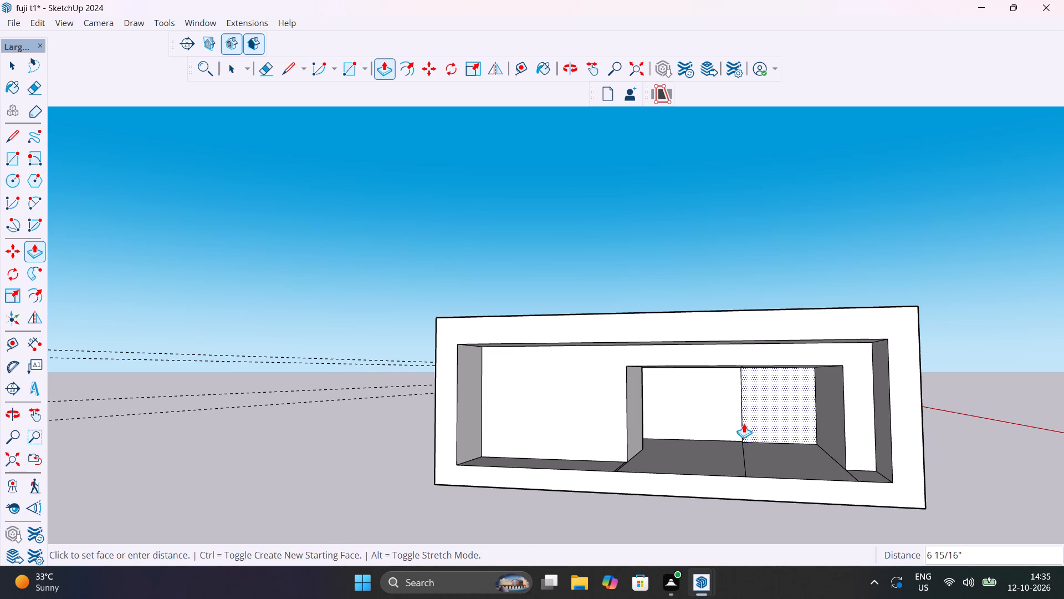
{"action": "left_click", "coordinate": [744, 423]}
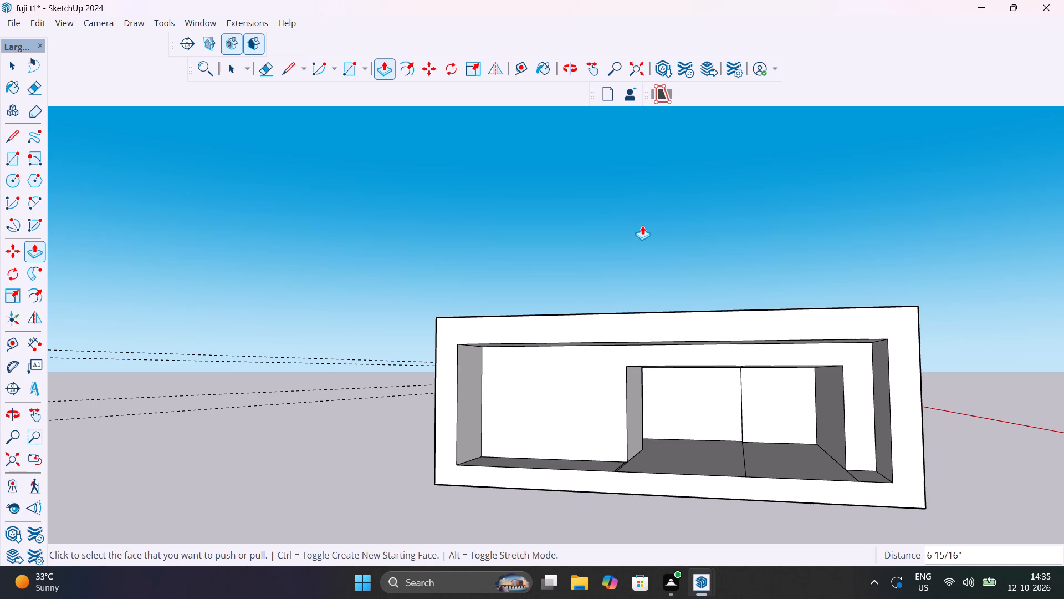
Examine the box's outer border, set-back inner frame and recessed openings from the front, side, above and below.
{"action": "scroll", "coordinate": [642, 225], "scroll_direction": "down", "scroll_amount": 4, "text": "ctrl"}
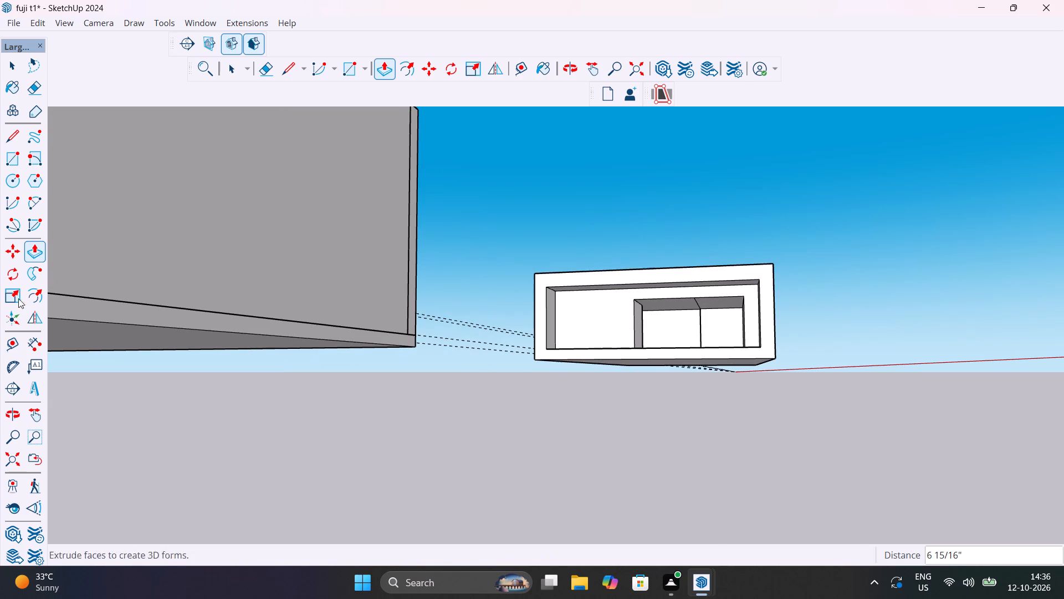
{"action": "left_click", "coordinate": [12, 410]}
{"action": "left_click_drag", "start_coordinate": [594, 354], "coordinate": [642, 418]}
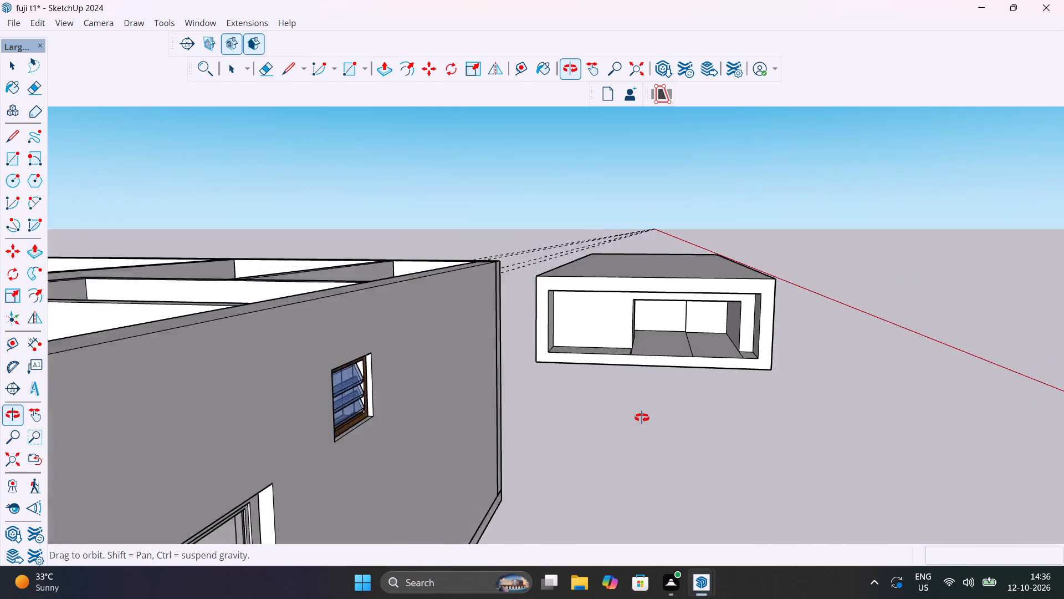
{"action": "left_click_drag", "start_coordinate": [642, 418], "coordinate": [381, 419]}
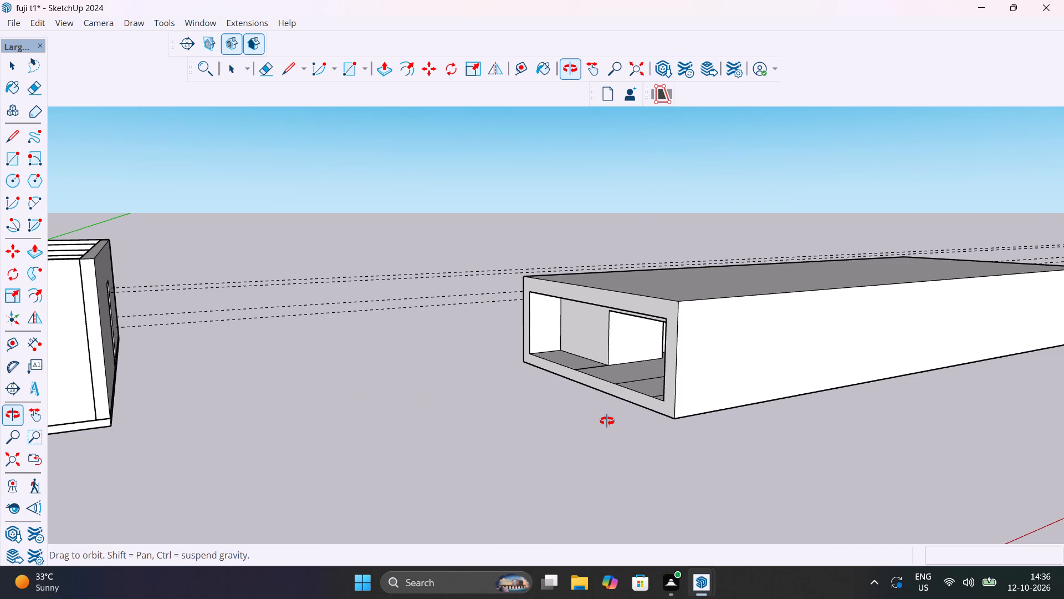
{"action": "left_click_drag", "start_coordinate": [607, 421], "coordinate": [760, 351]}
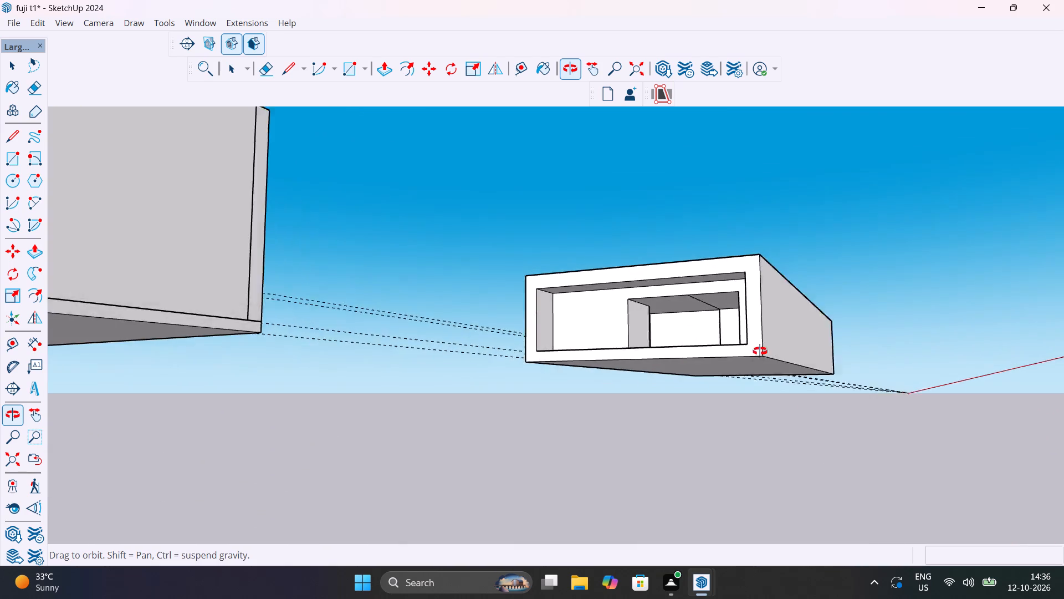
{"action": "left_click_drag", "start_coordinate": [760, 351], "coordinate": [713, 494]}
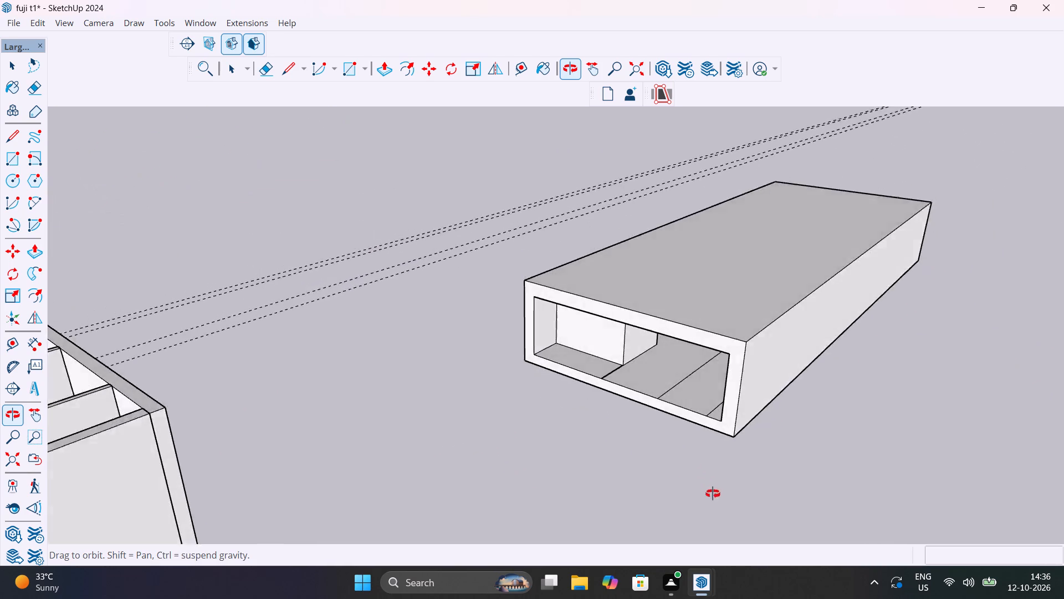
{"action": "left_click_drag", "start_coordinate": [713, 494], "coordinate": [787, 387]}
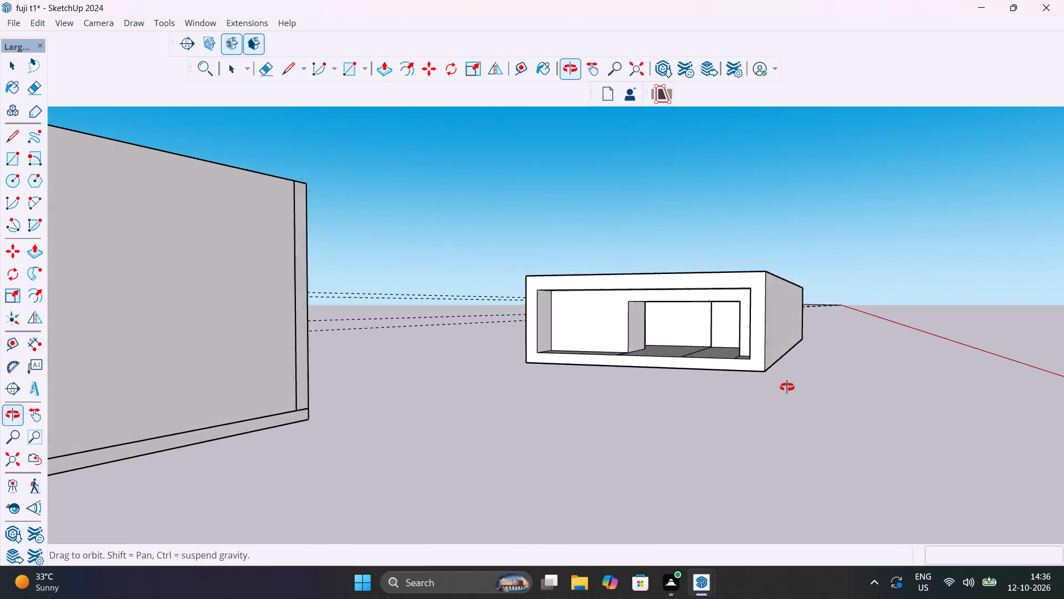
{"action": "left_click_drag", "start_coordinate": [787, 387], "coordinate": [775, 411]}
{"action": "scroll", "coordinate": [775, 411], "scroll_direction": "up", "scroll_amount": 4, "text": "ctrl"}
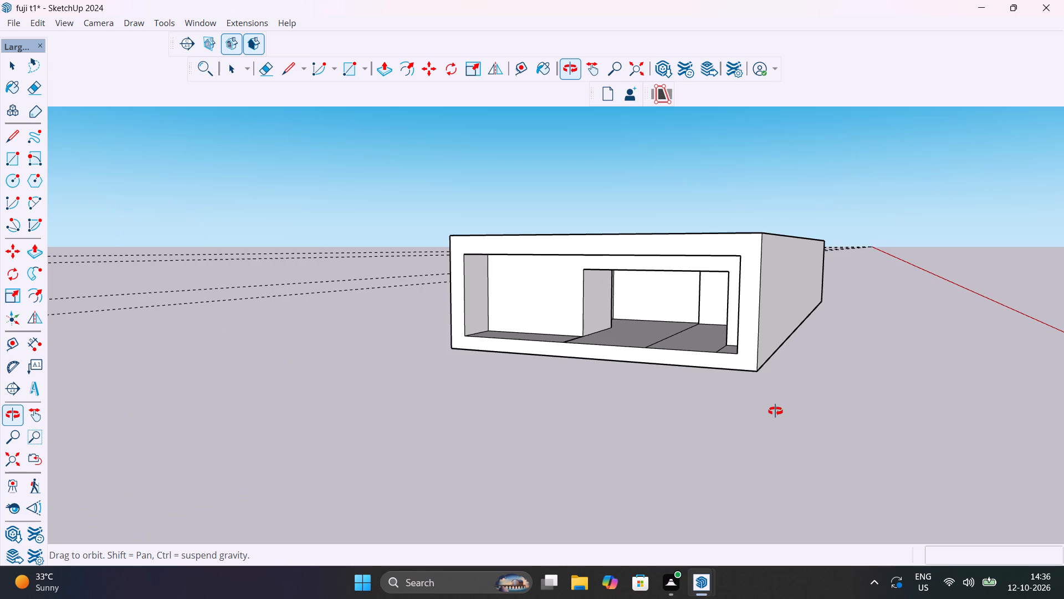
{"action": "left_click_drag", "start_coordinate": [559, 351], "coordinate": [634, 341]}
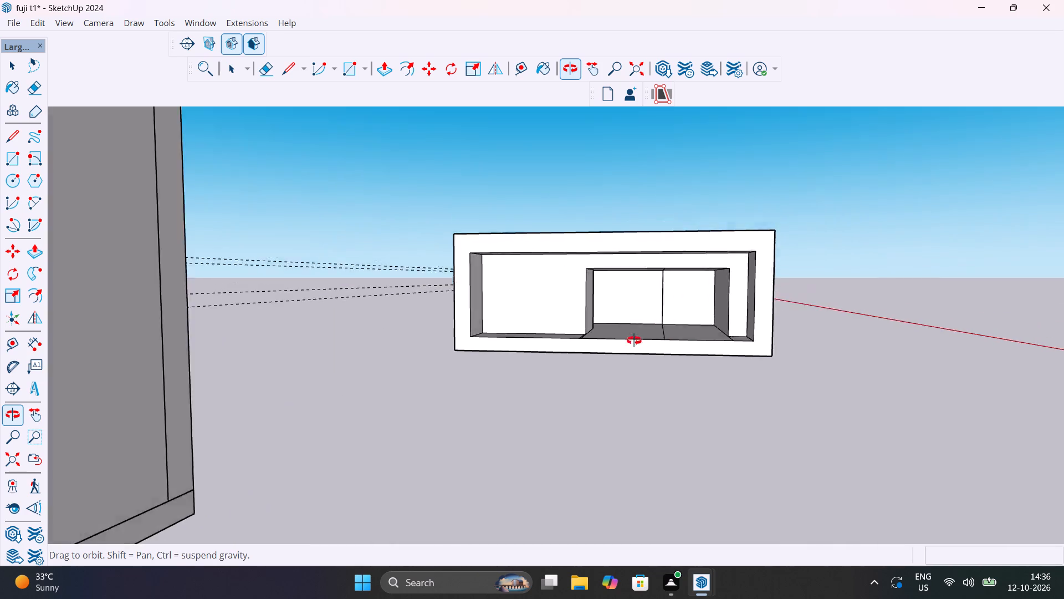
{"action": "left_click_drag", "start_coordinate": [634, 341], "coordinate": [625, 359]}
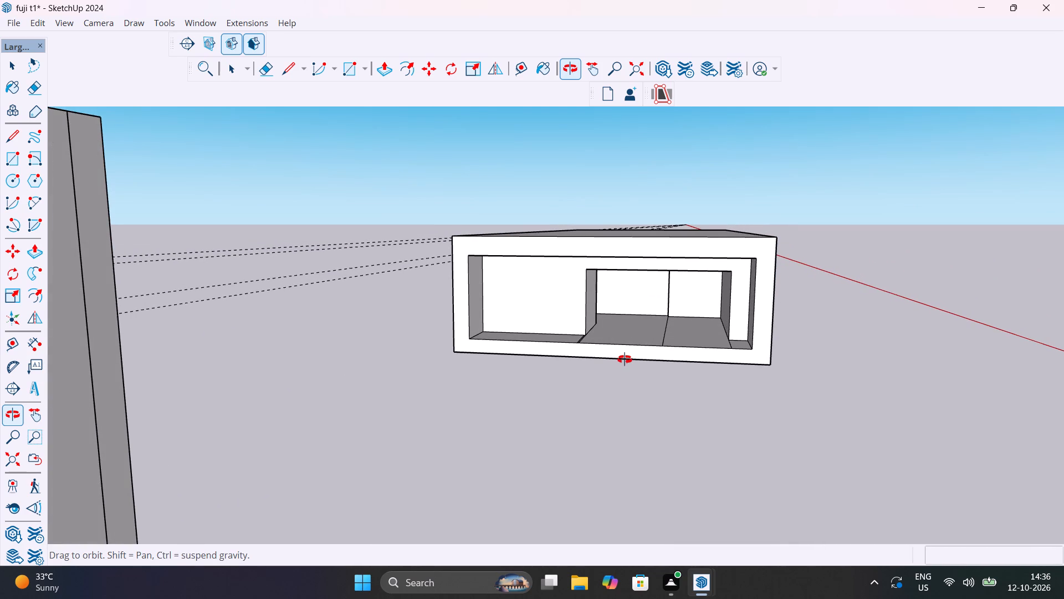
{"action": "left_click", "coordinate": [346, 70]}
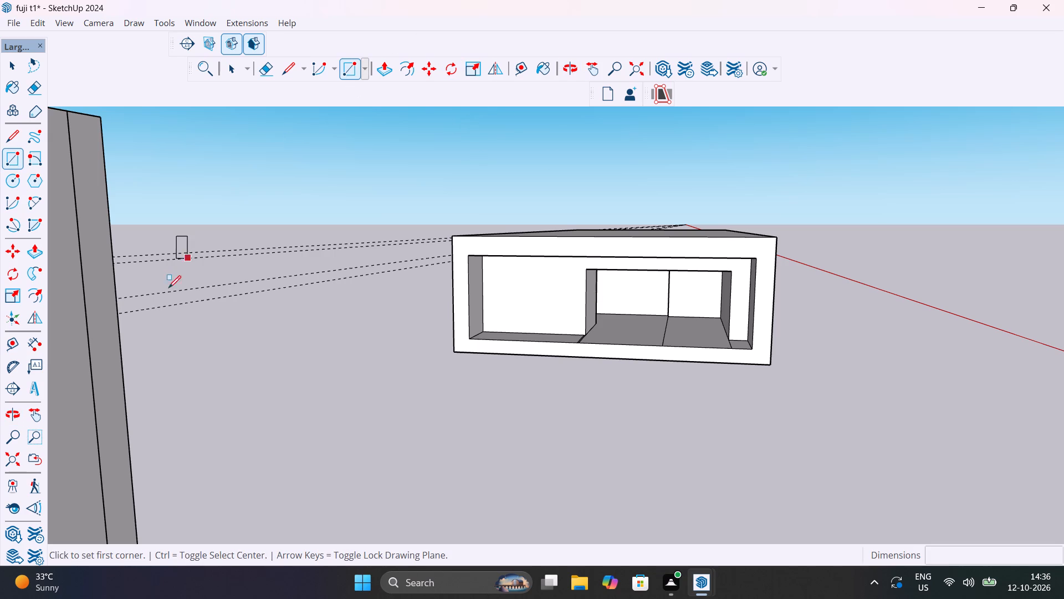
{"action": "left_click", "coordinate": [16, 417]}
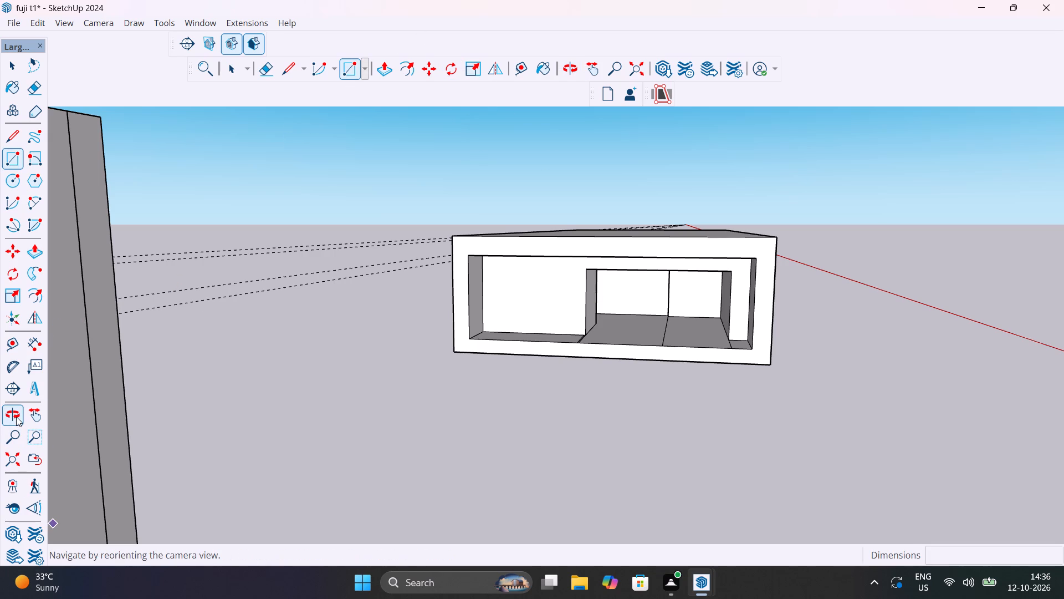
{"action": "left_click_drag", "start_coordinate": [257, 383], "coordinate": [338, 466]}
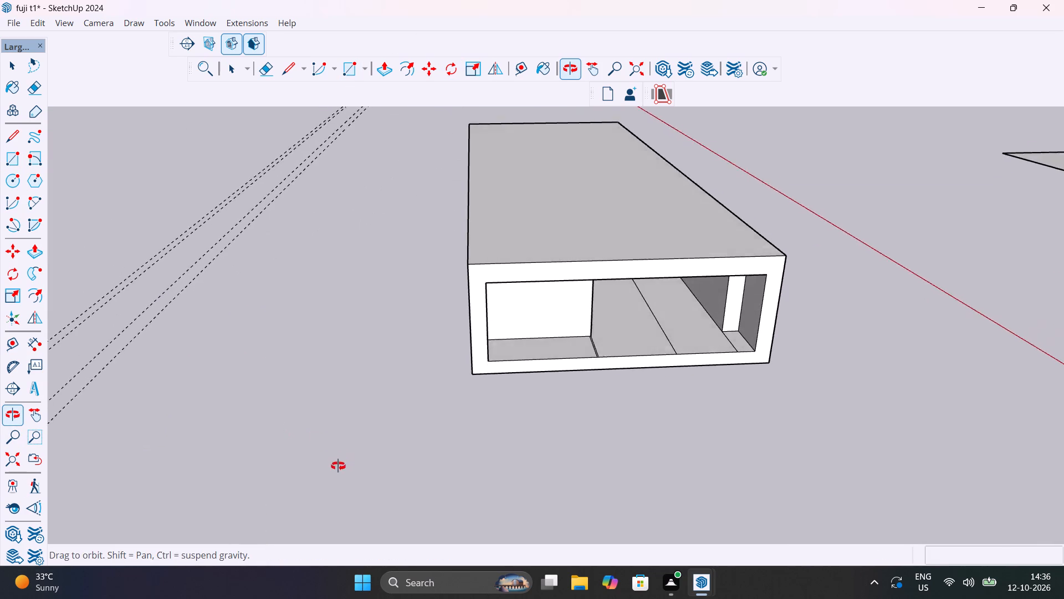
{"action": "left_click_drag", "start_coordinate": [338, 466], "coordinate": [323, 486]}
{"action": "scroll", "coordinate": [323, 486], "scroll_direction": "down", "scroll_amount": 3, "text": "ctrl"}
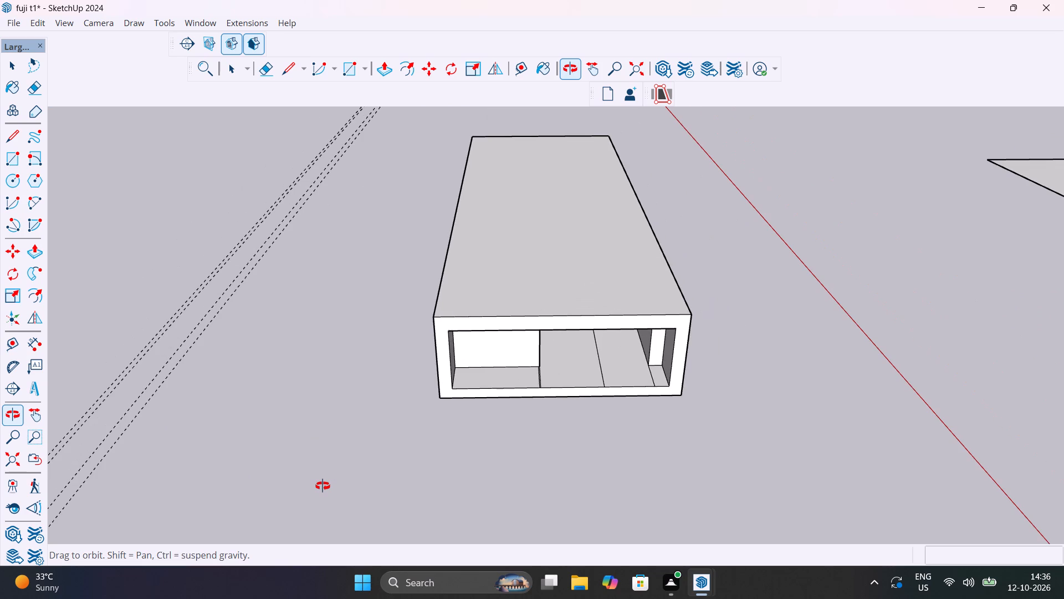
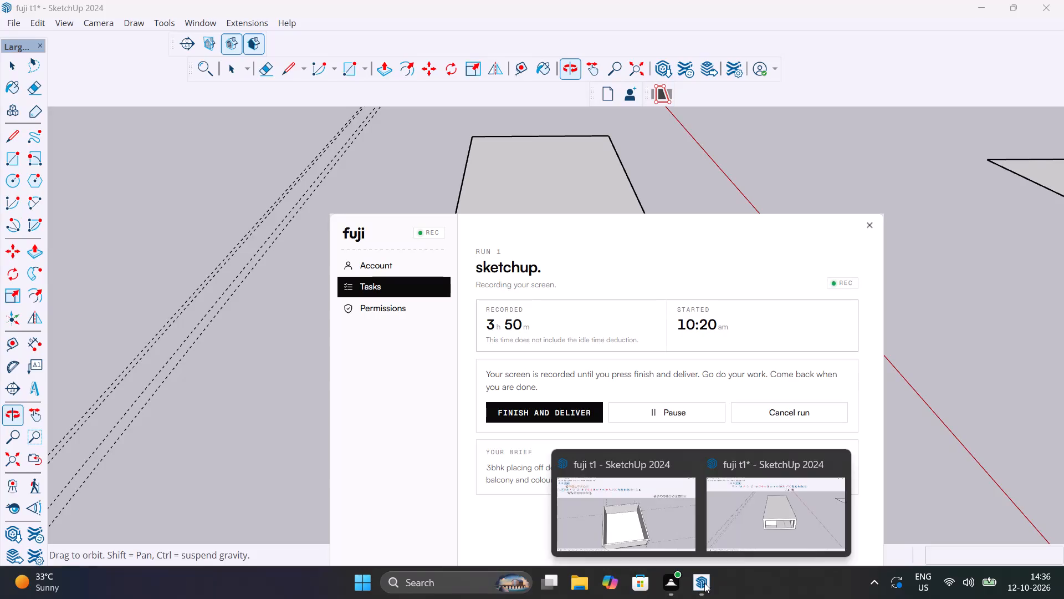
Return to the SketchUp model and draw a rectangle about 28' 1" by 17' 4" on the box's top face.
{"action": "left_click", "coordinate": [704, 583]}
{"action": "left_click", "coordinate": [755, 519]}
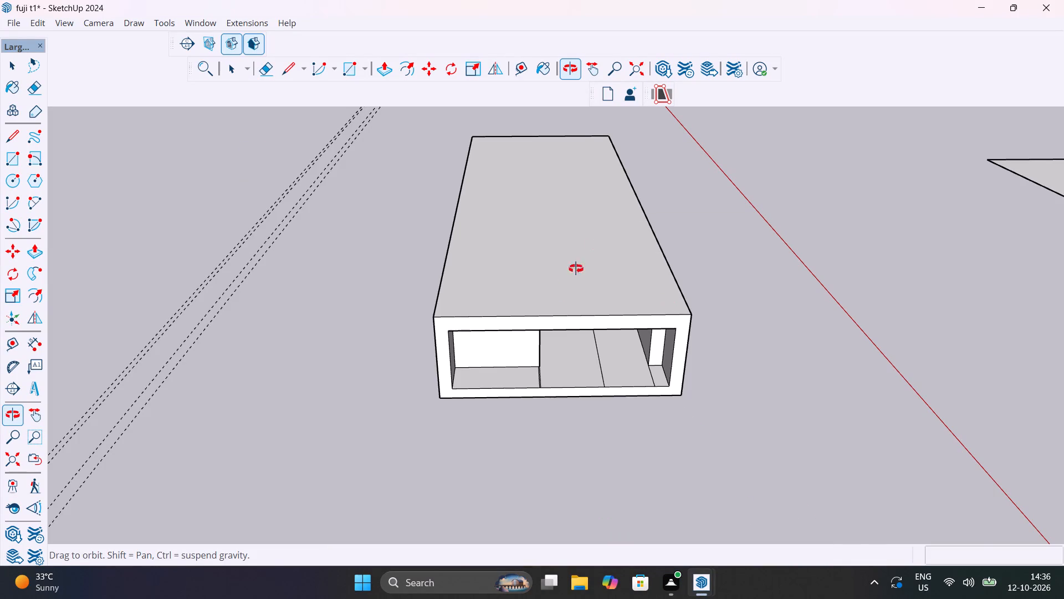
{"action": "scroll", "coordinate": [560, 295], "scroll_direction": "down", "scroll_amount": 5, "text": "ctrl"}
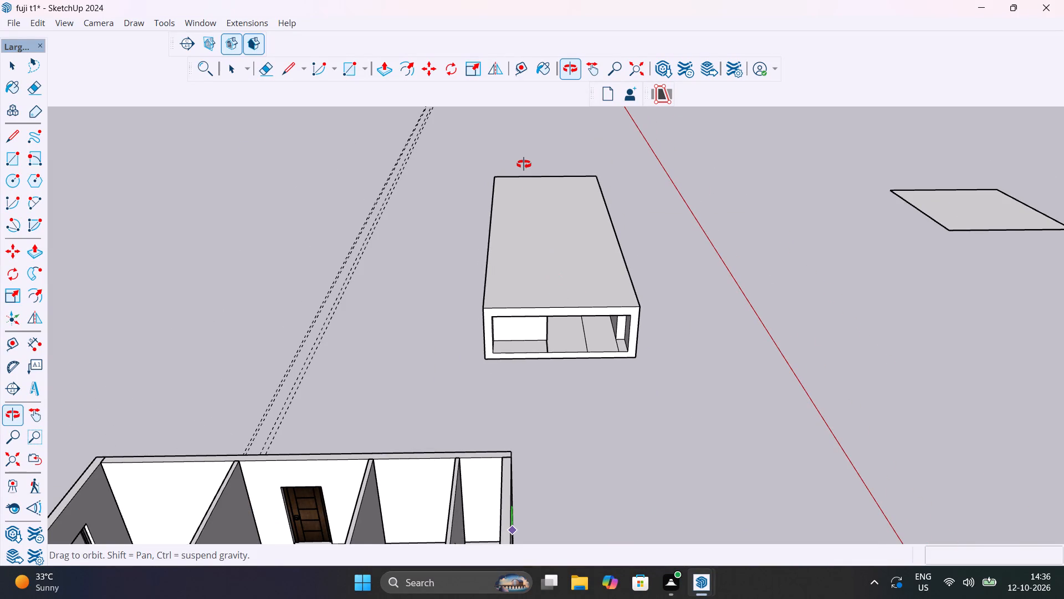
{"action": "scroll", "coordinate": [524, 164], "scroll_direction": "up", "scroll_amount": 3, "text": "ctrl"}
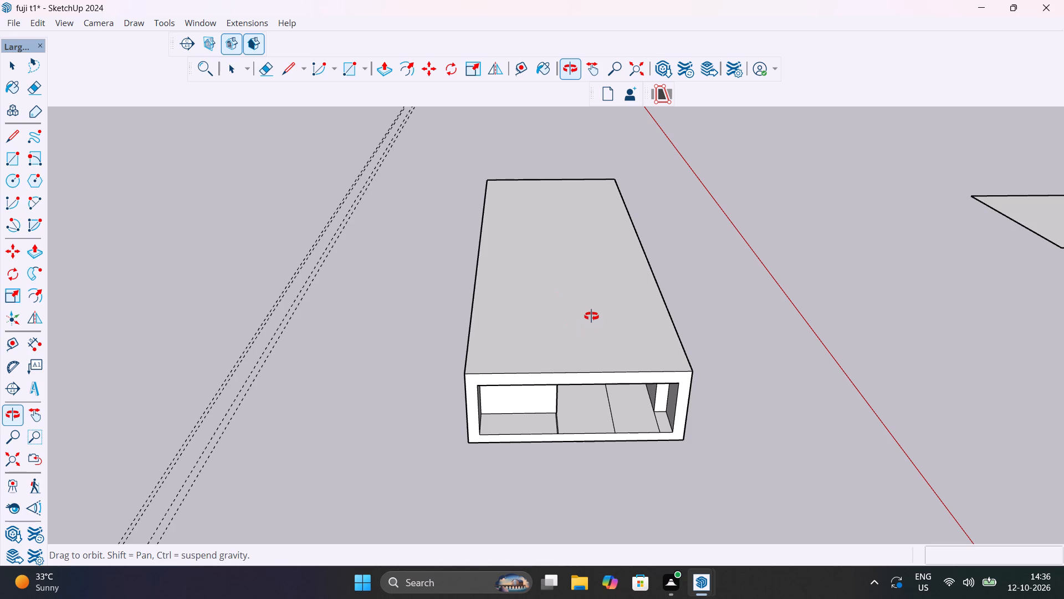
{"action": "scroll", "coordinate": [591, 314], "scroll_direction": "up", "scroll_amount": 5, "text": "ctrl"}
{"action": "scroll", "coordinate": [591, 314], "scroll_direction": "down", "scroll_amount": 1, "text": "ctrl"}
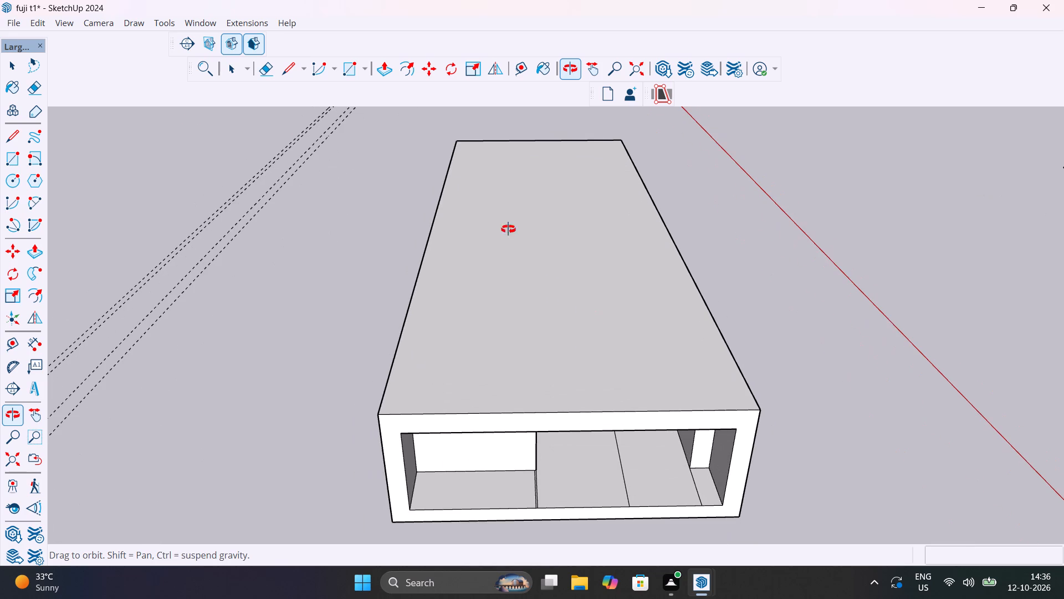
{"action": "left_click", "coordinate": [7, 157]}
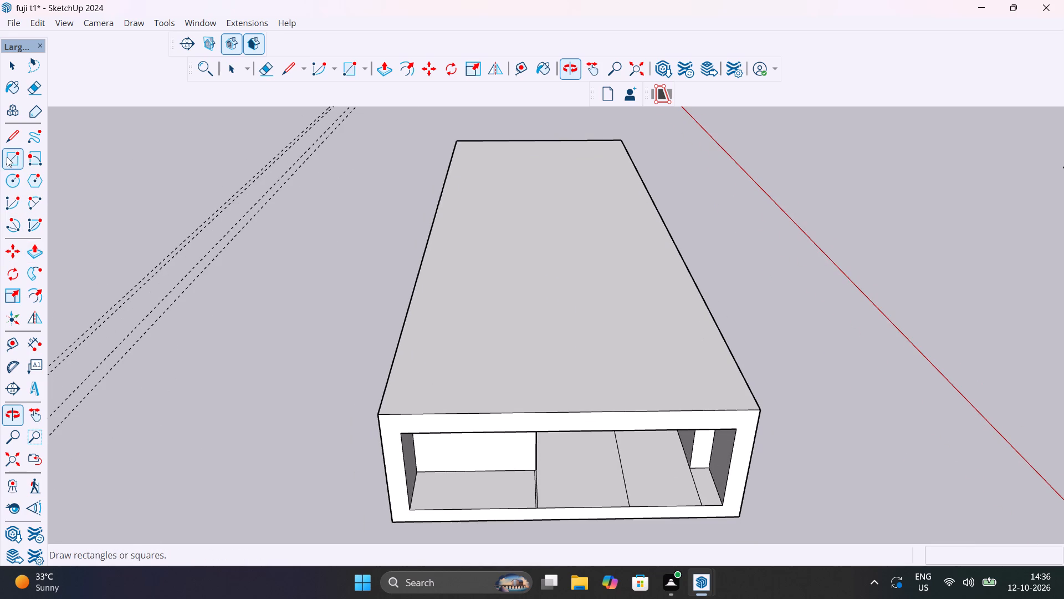
{"action": "left_click", "coordinate": [452, 212]}
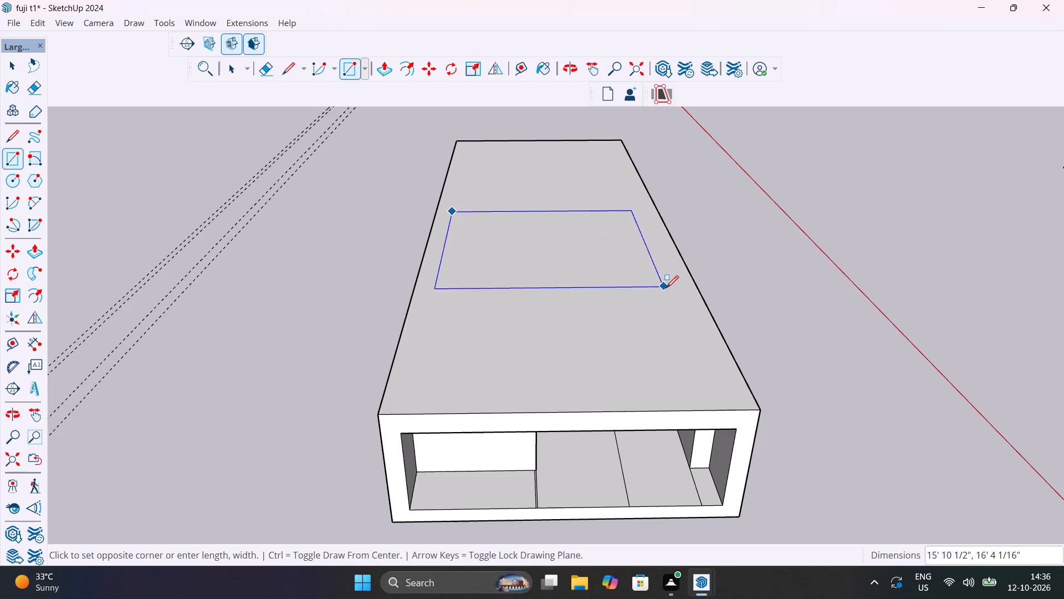
{"action": "left_click", "coordinate": [723, 384]}
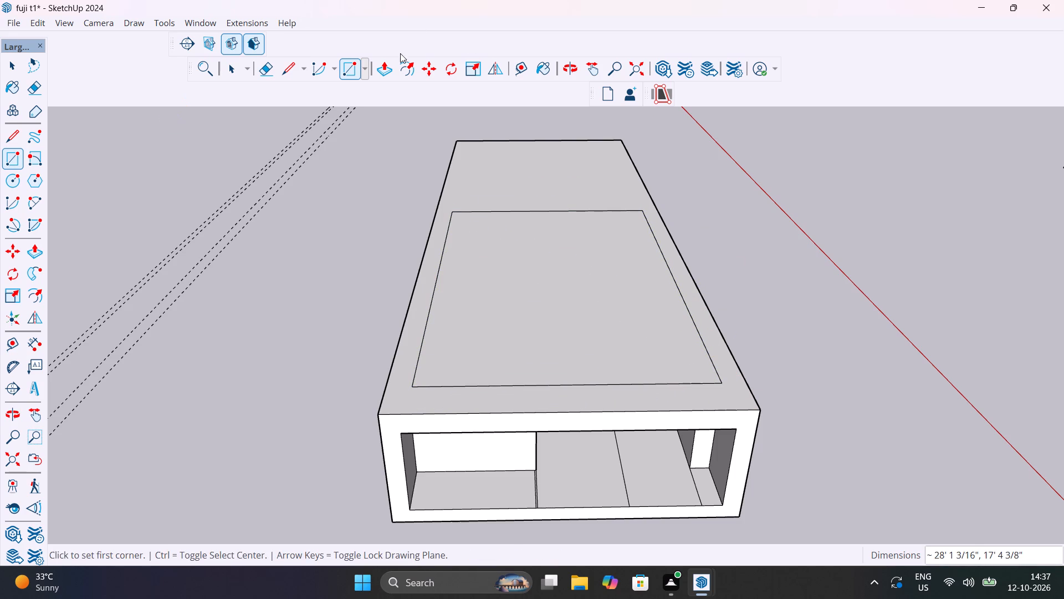
Extrude the new rectangle upward into a second block on top of the box.
{"action": "left_click", "coordinate": [389, 72]}
{"action": "left_click_drag", "start_coordinate": [581, 325], "coordinate": [580, 232]}
{"action": "left_click", "coordinate": [580, 232]}
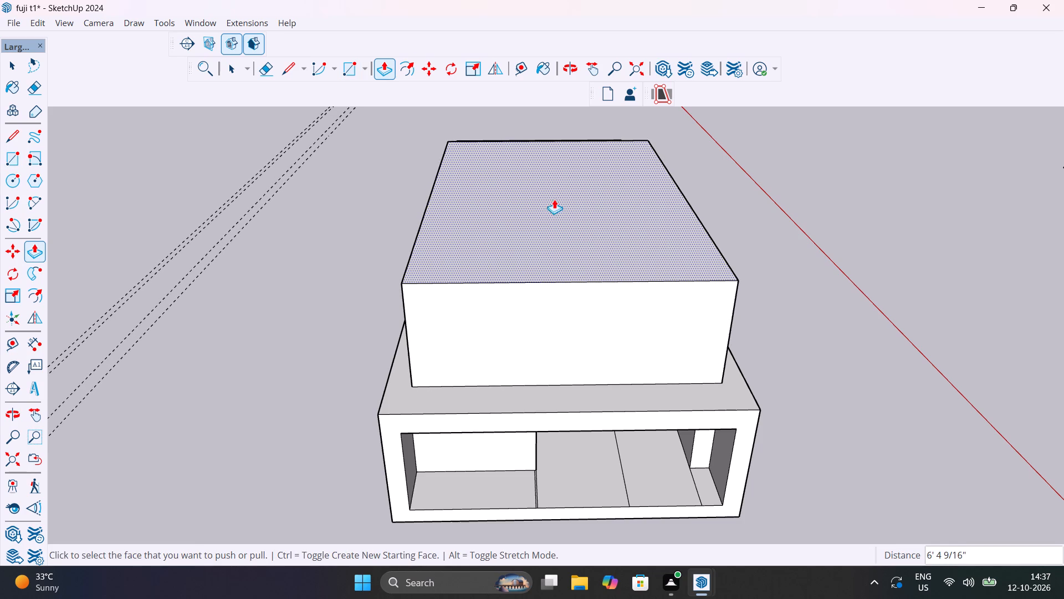
{"action": "left_click", "coordinate": [495, 219]}
Pull the upper block's front face forward so it overhangs the front of the lower box.
{"action": "left_click_drag", "start_coordinate": [531, 290], "coordinate": [536, 312]}
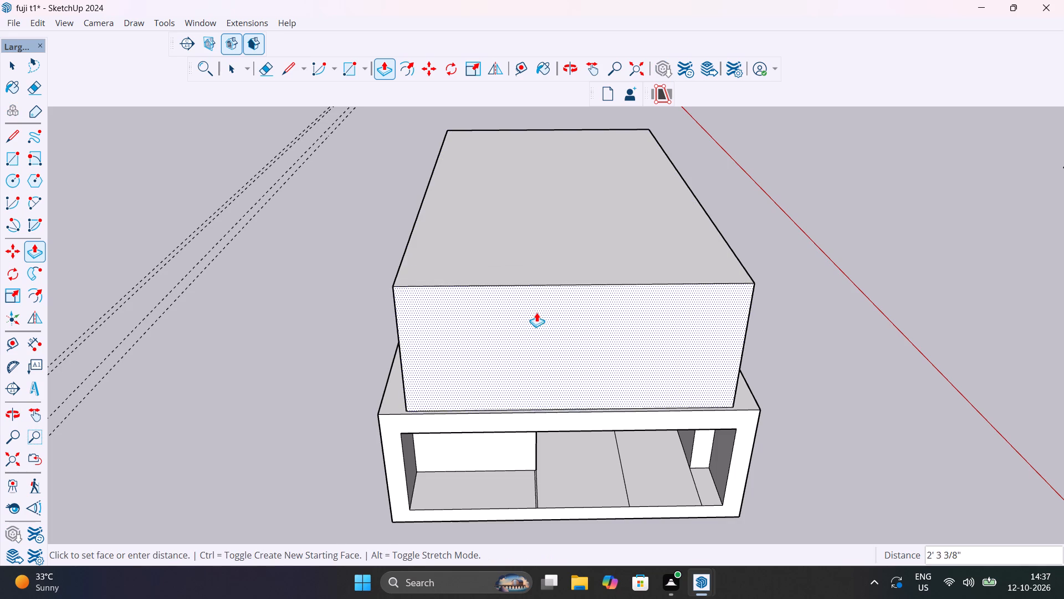
{"action": "left_click_drag", "start_coordinate": [536, 312], "coordinate": [538, 313]}
{"action": "left_click", "coordinate": [538, 313]}
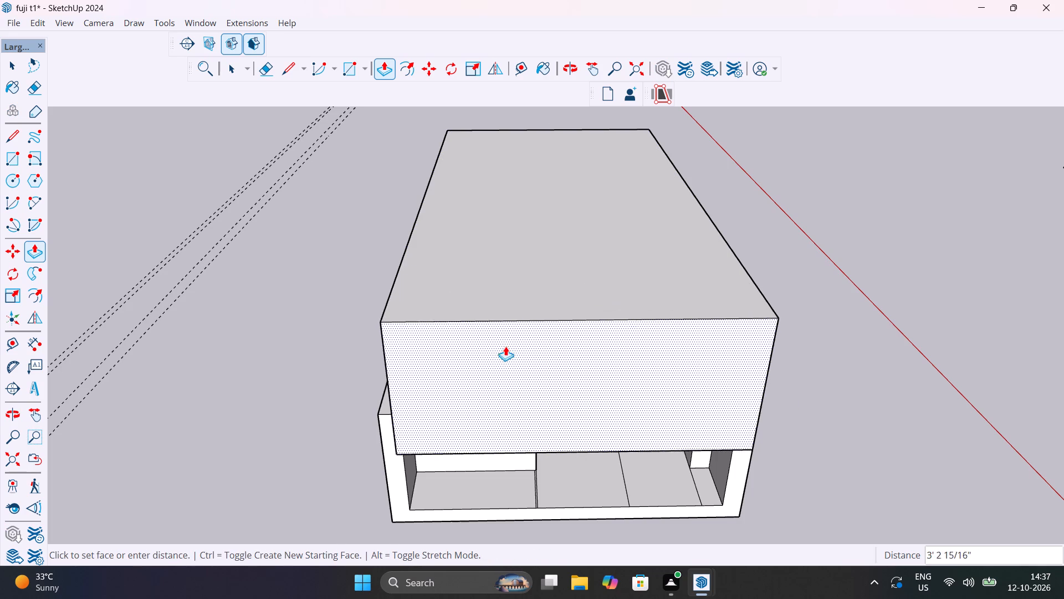
{"action": "left_click", "coordinate": [505, 344]}
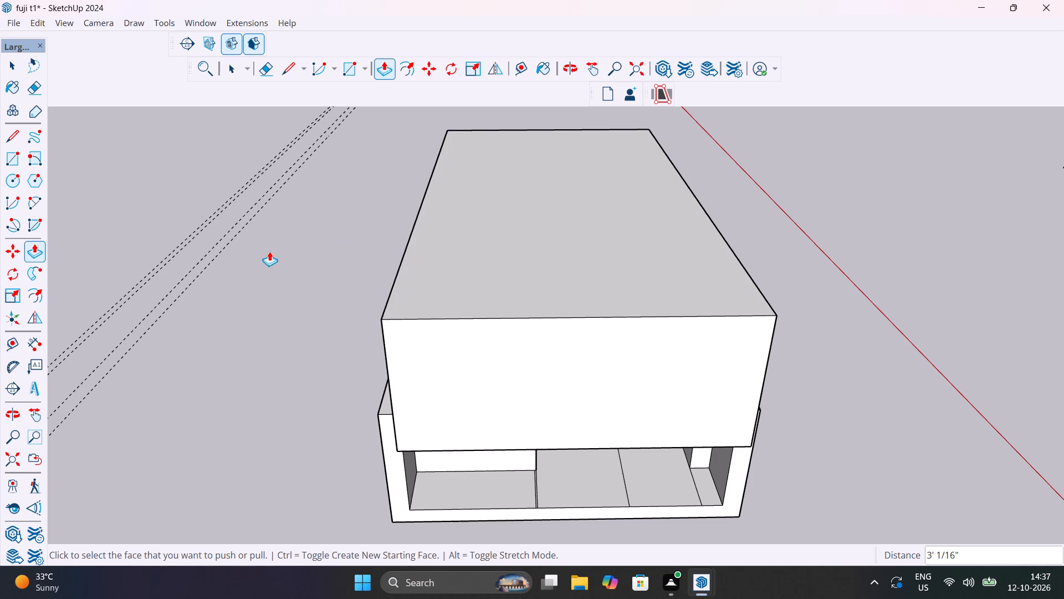
Pull the upper block's long side face outward until it lines up with the lower box's side wall.
{"action": "left_click", "coordinate": [15, 415]}
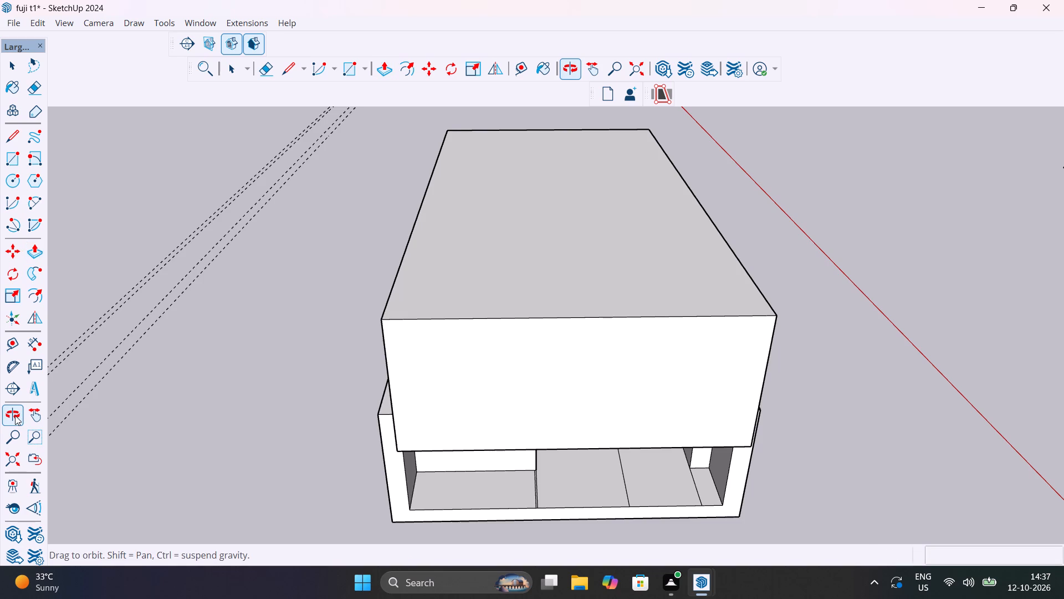
{"action": "left_click_drag", "start_coordinate": [521, 269], "coordinate": [273, 220]}
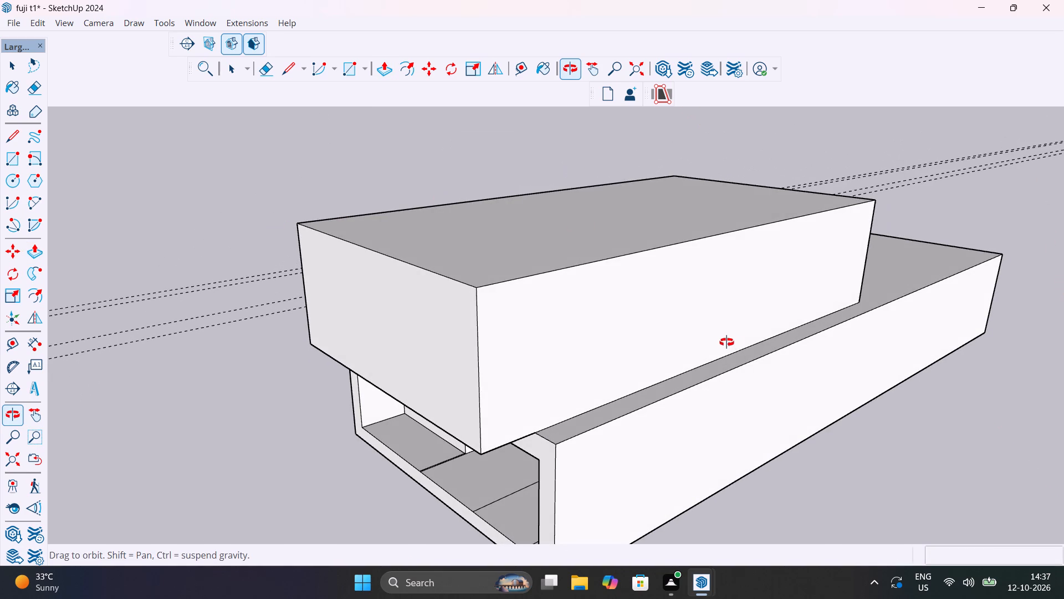
{"action": "left_click_drag", "start_coordinate": [728, 346], "coordinate": [672, 344]}
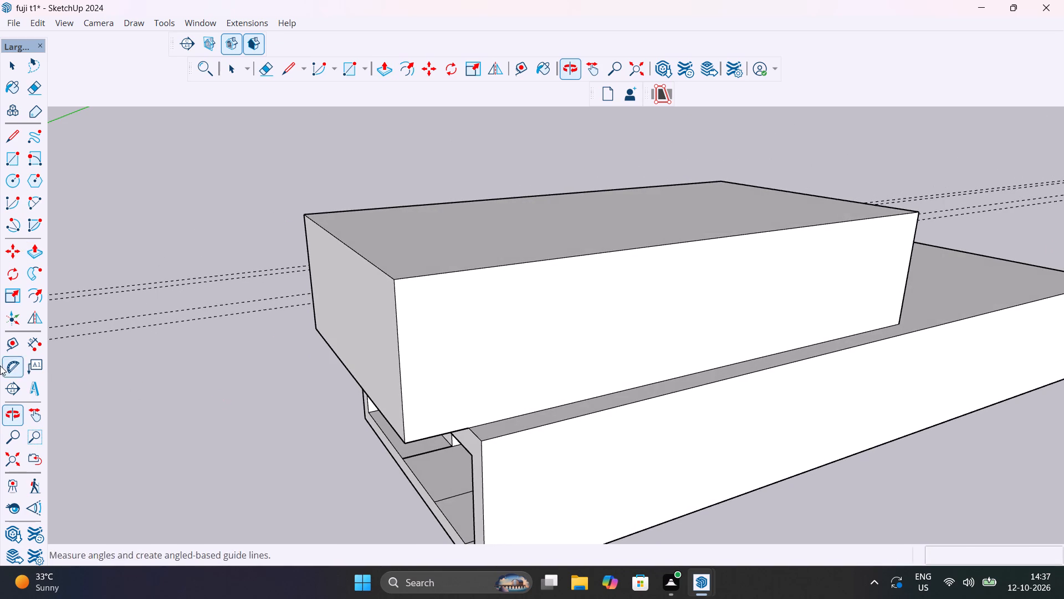
{"action": "left_click", "coordinate": [387, 67]}
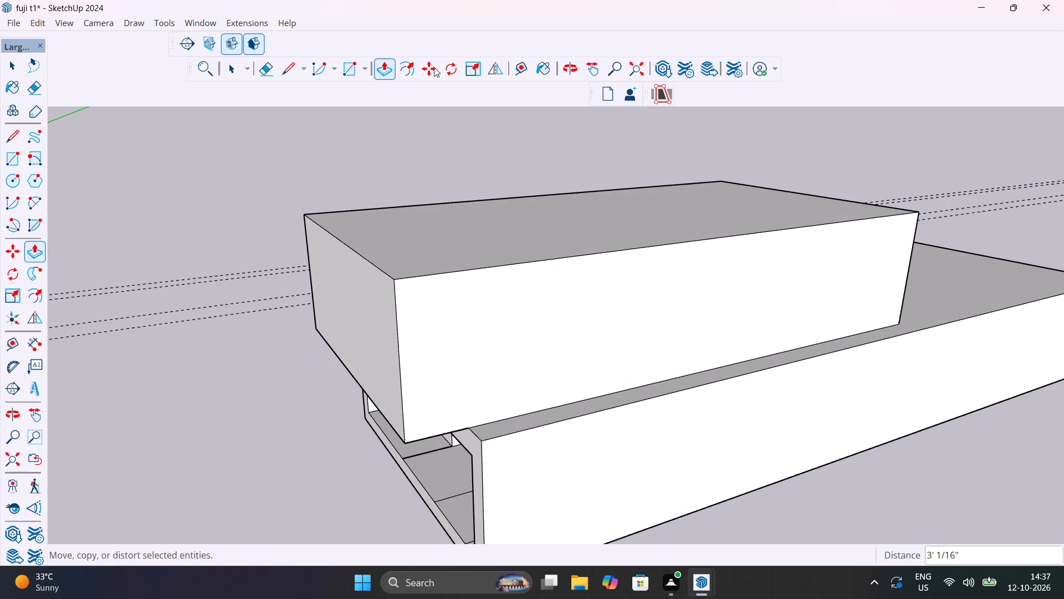
{"action": "left_click_drag", "start_coordinate": [630, 366], "coordinate": [661, 375]}
{"action": "left_click", "coordinate": [661, 375]}
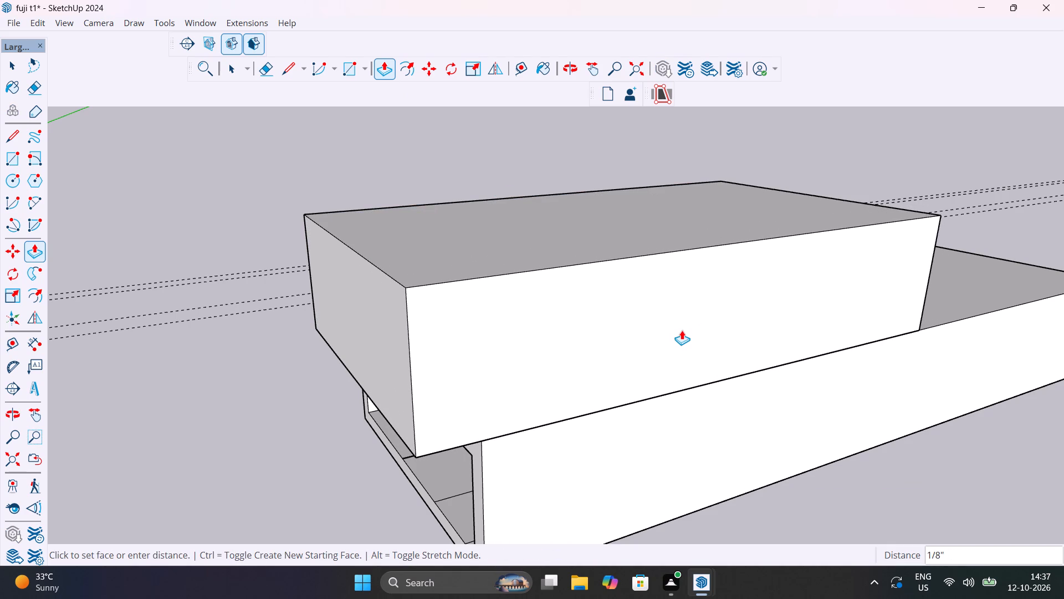
{"action": "left_click", "coordinate": [682, 330]}
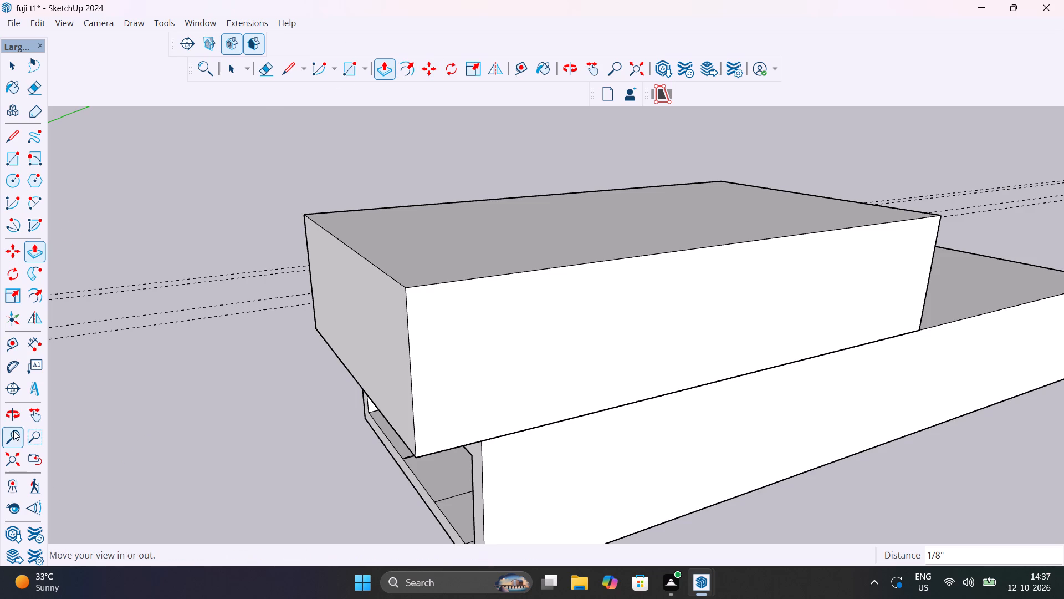
Pull the upper block's opposite long side face outward until it lines up with the lower box's other side wall.
{"action": "left_click", "coordinate": [14, 412]}
{"action": "left_click_drag", "start_coordinate": [207, 348], "coordinate": [339, 289]}
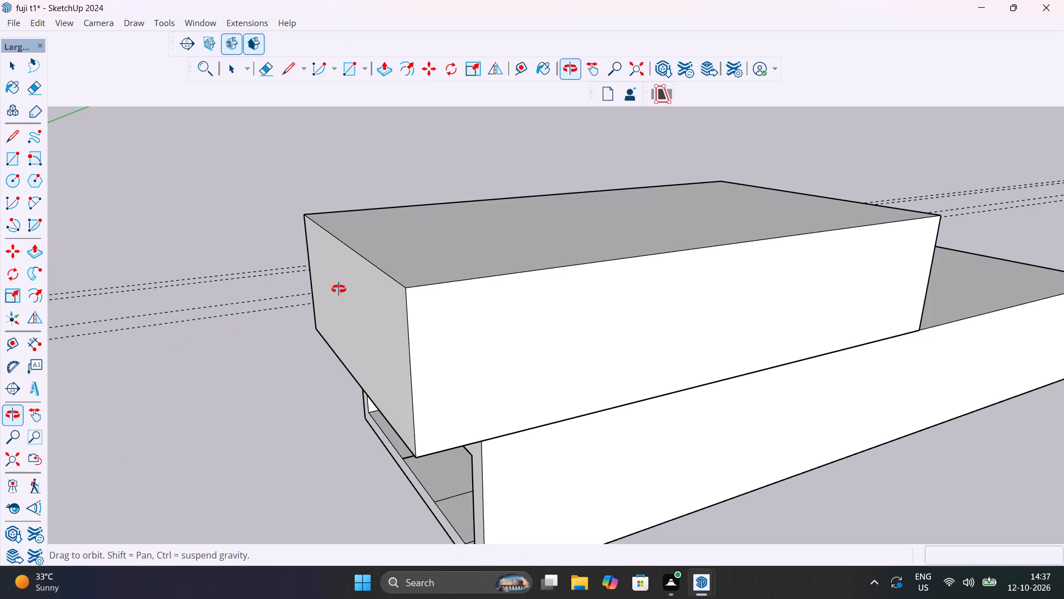
{"action": "left_click_drag", "start_coordinate": [339, 289], "coordinate": [630, 331]}
{"action": "left_click_drag", "start_coordinate": [280, 390], "coordinate": [349, 400]}
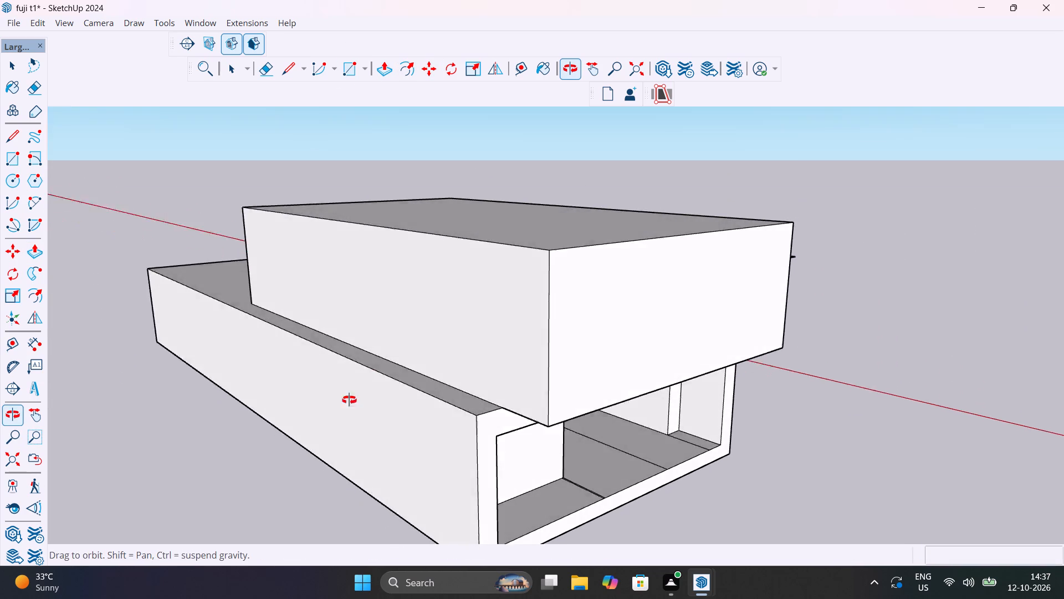
{"action": "left_click_drag", "start_coordinate": [349, 400], "coordinate": [342, 409]}
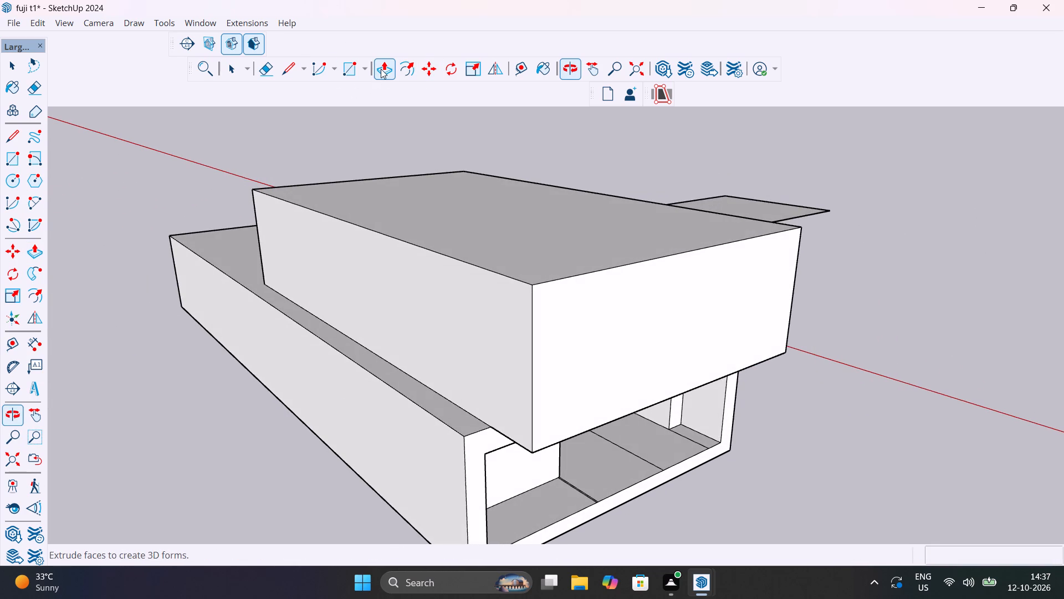
{"action": "left_click", "coordinate": [381, 69]}
{"action": "left_click_drag", "start_coordinate": [381, 283], "coordinate": [374, 289]}
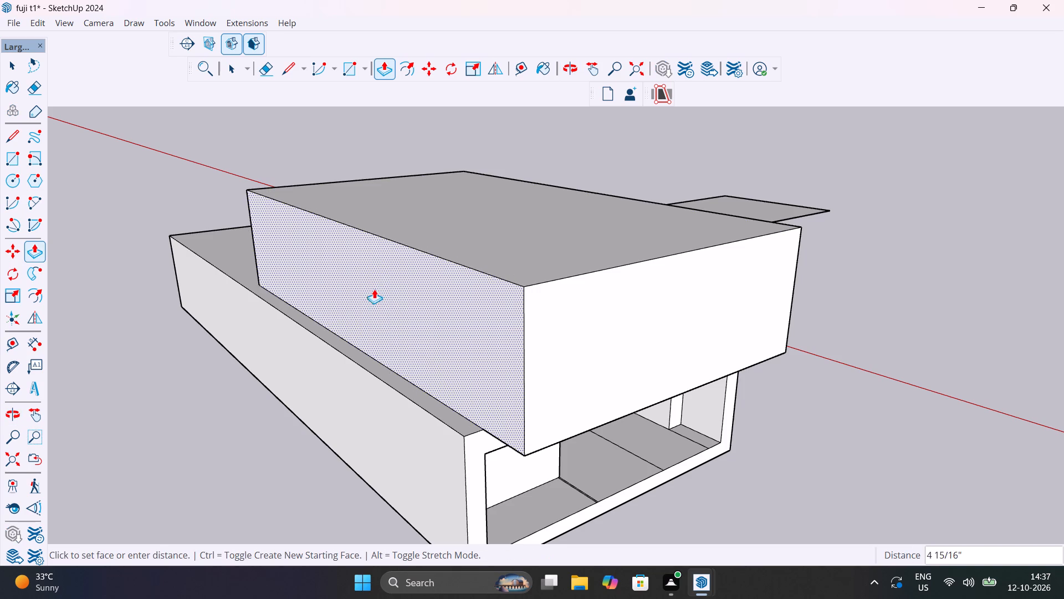
{"action": "left_click_drag", "start_coordinate": [374, 289], "coordinate": [354, 308]}
{"action": "left_click", "coordinate": [354, 308]}
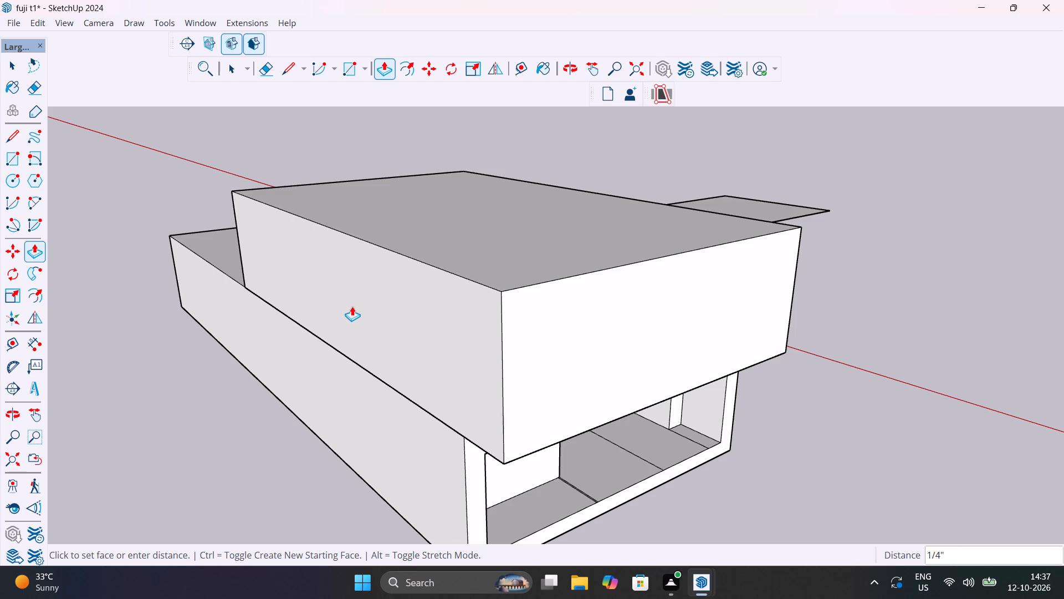
{"action": "left_click", "coordinate": [352, 307]}
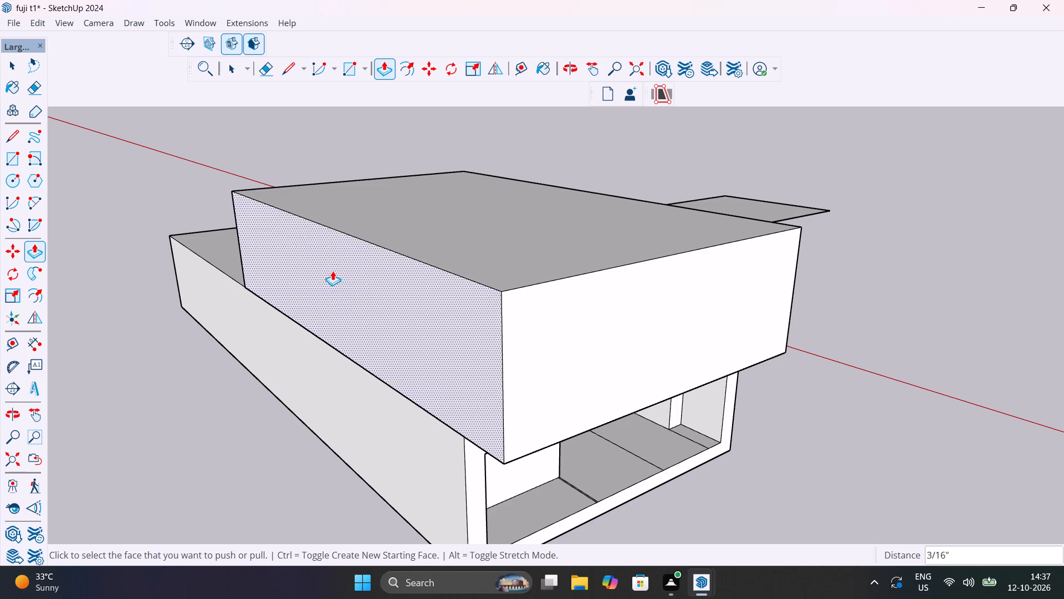
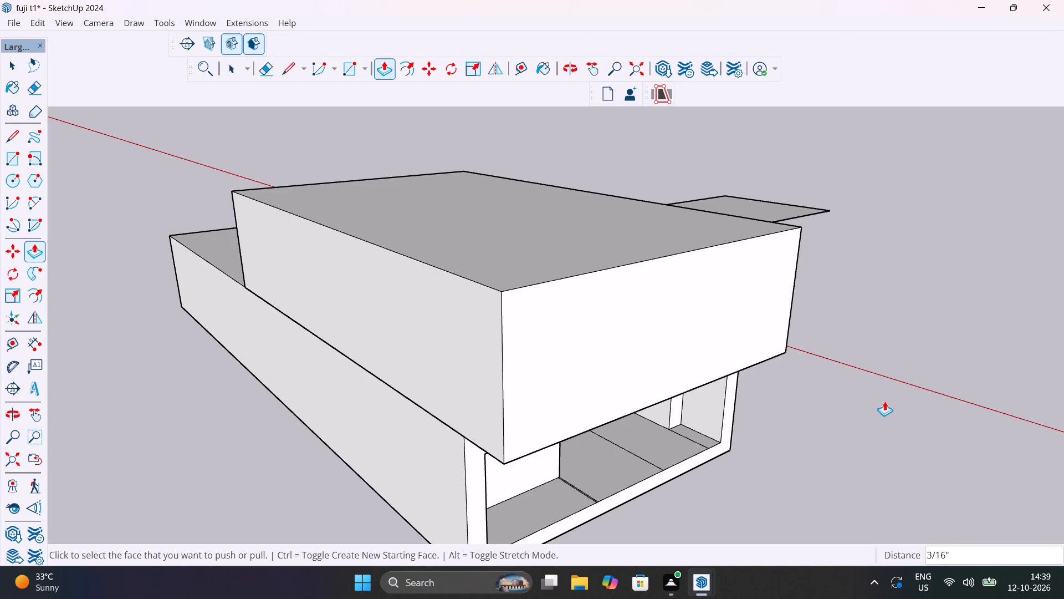
Examine the stacked blocks from several angles, checking the upper overhang and the recessed front openings of the lower box.
{"action": "scroll", "coordinate": [884, 401], "scroll_direction": "down", "scroll_amount": 3, "text": "ctrl"}
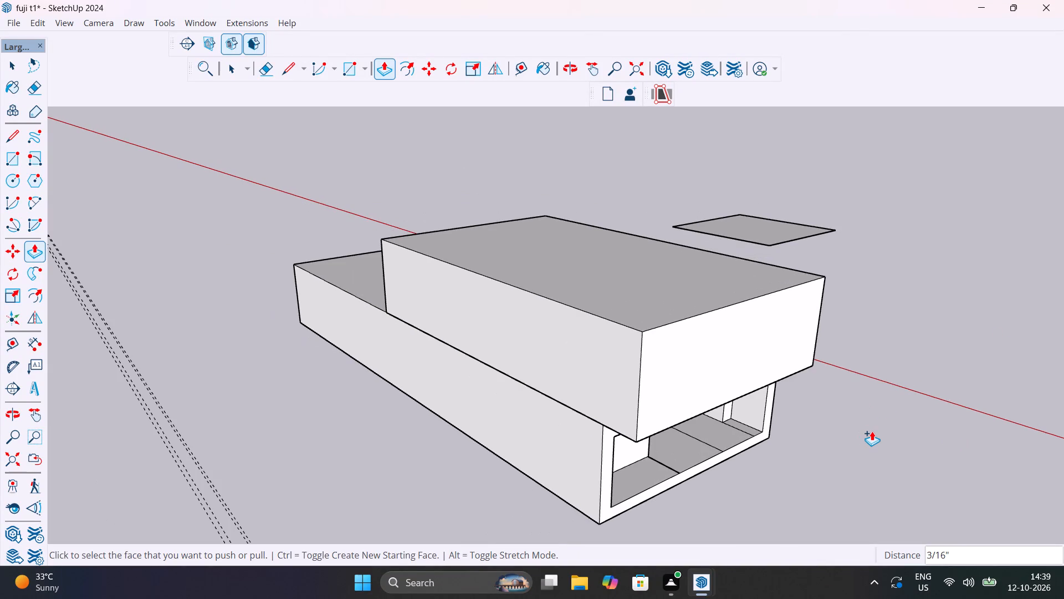
{"action": "scroll", "coordinate": [872, 431], "scroll_direction": "down", "scroll_amount": 3, "text": "ctrl"}
{"action": "scroll", "coordinate": [872, 431], "scroll_direction": "up", "scroll_amount": 6, "text": "ctrl"}
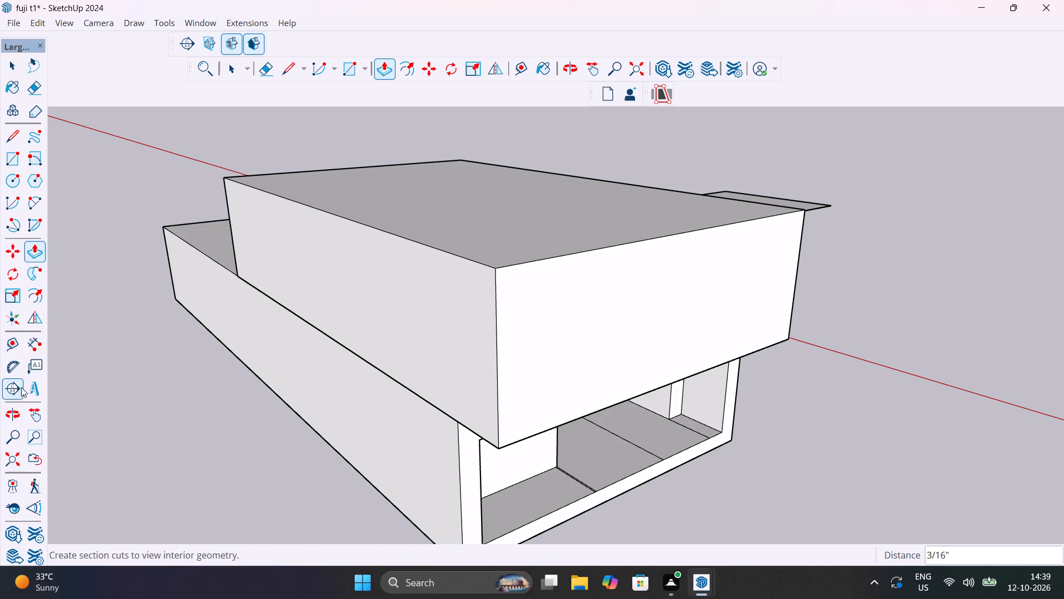
{"action": "left_click", "coordinate": [14, 419]}
{"action": "left_click_drag", "start_coordinate": [228, 412], "coordinate": [124, 350]}
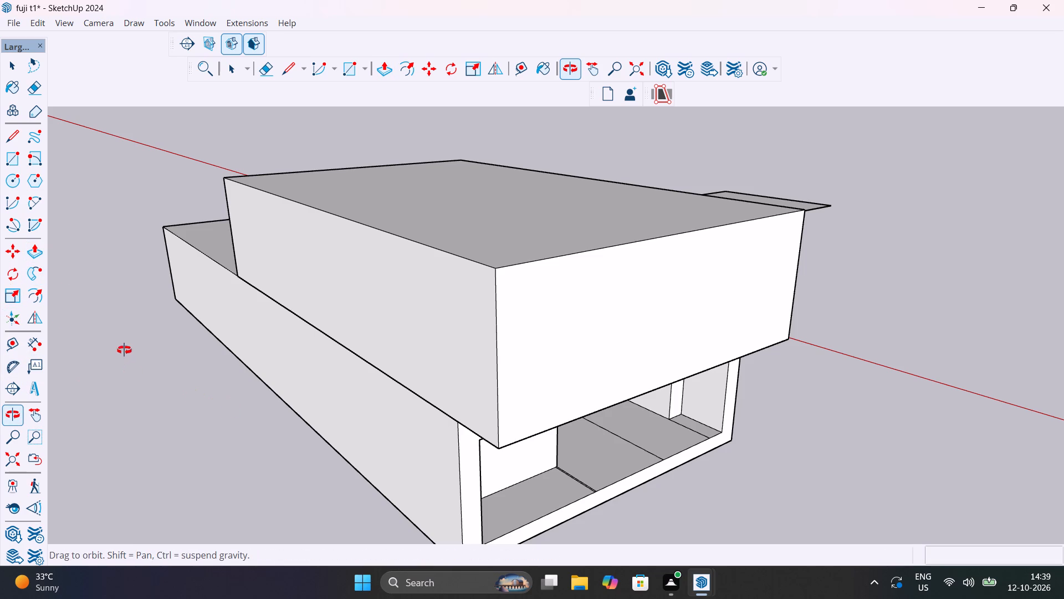
{"action": "left_click_drag", "start_coordinate": [124, 350], "coordinate": [287, 418]}
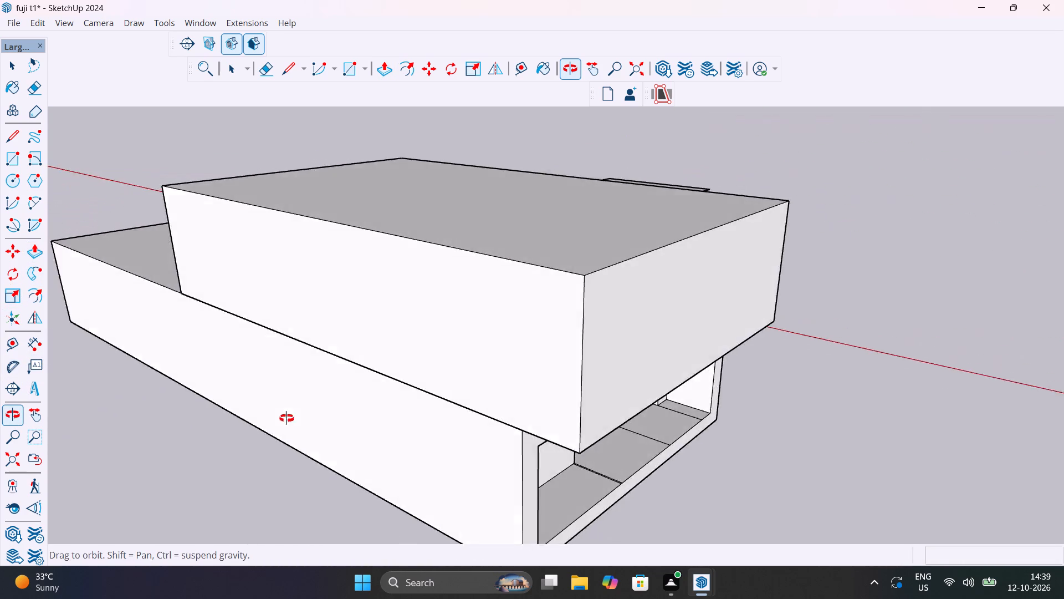
{"action": "left_click_drag", "start_coordinate": [287, 418], "coordinate": [158, 375]}
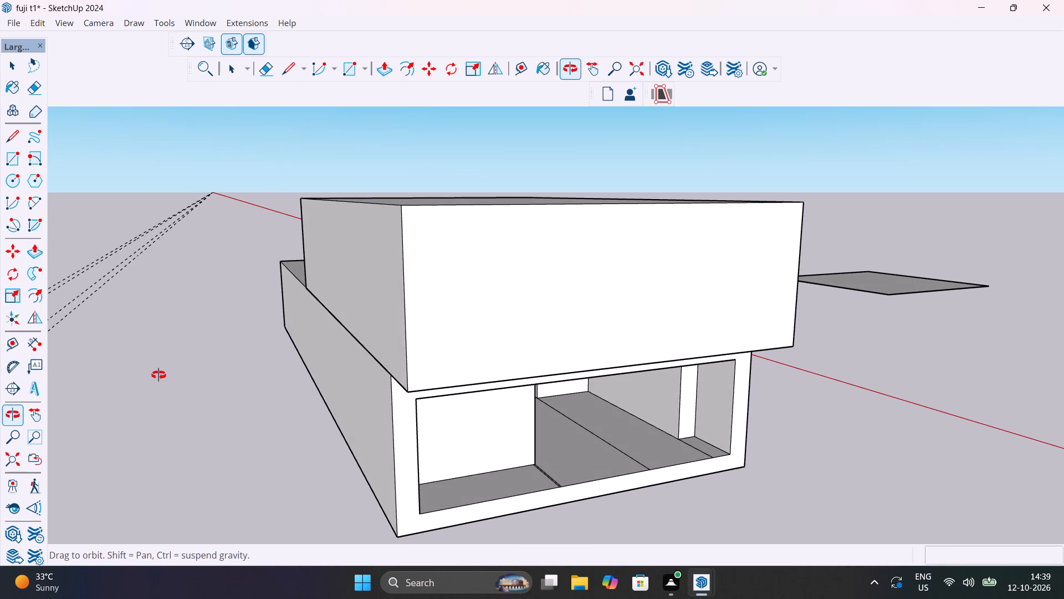
{"action": "scroll", "coordinate": [158, 375], "scroll_direction": "down", "scroll_amount": 3, "text": "ctrl"}
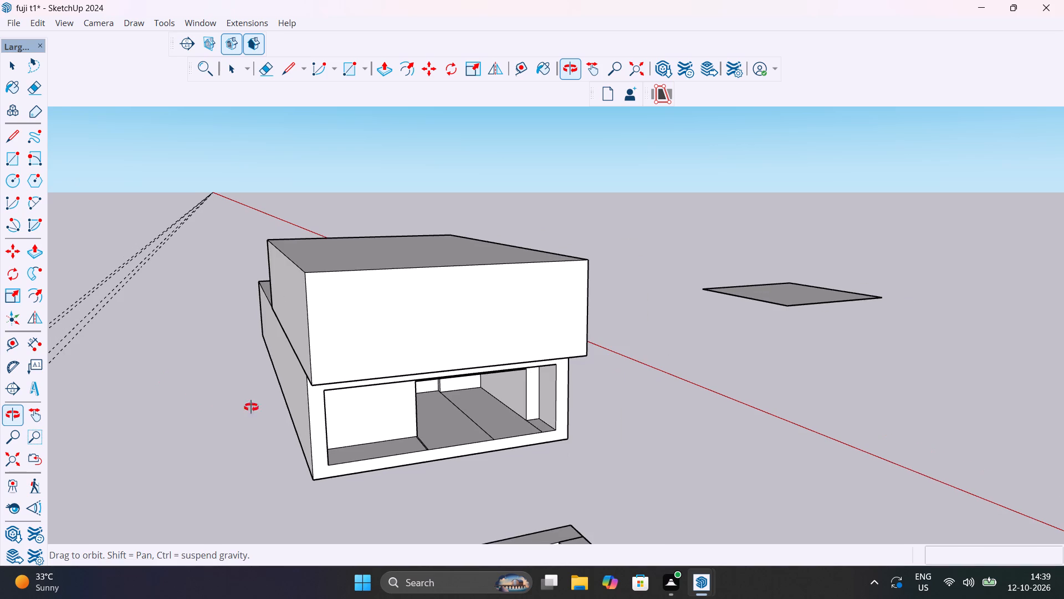
{"action": "left_click_drag", "start_coordinate": [279, 408], "coordinate": [445, 398]}
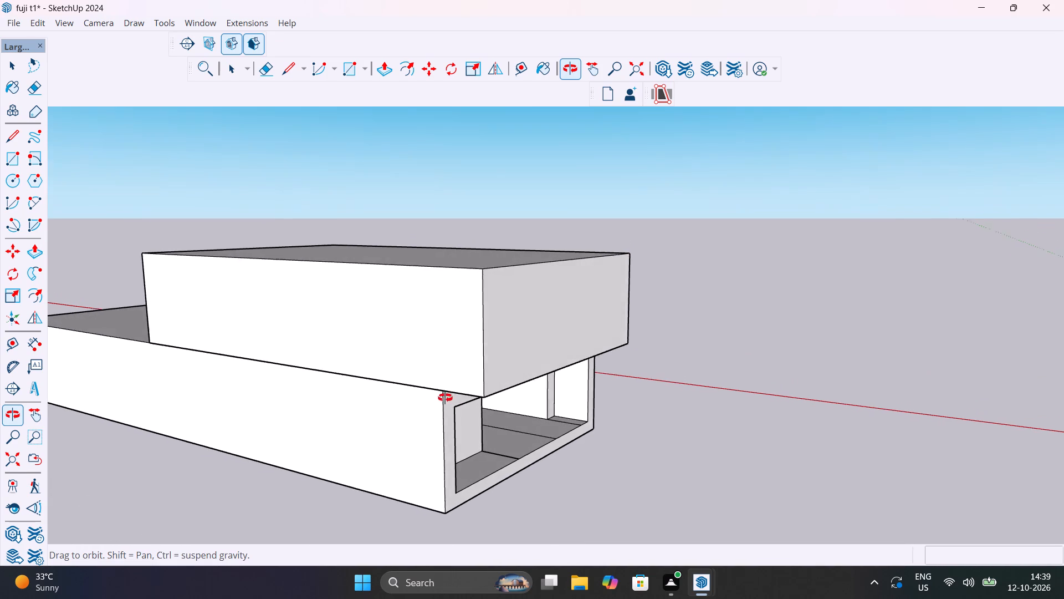
{"action": "left_click_drag", "start_coordinate": [445, 398], "coordinate": [448, 395]}
{"action": "left_click_drag", "start_coordinate": [648, 445], "coordinate": [689, 403]}
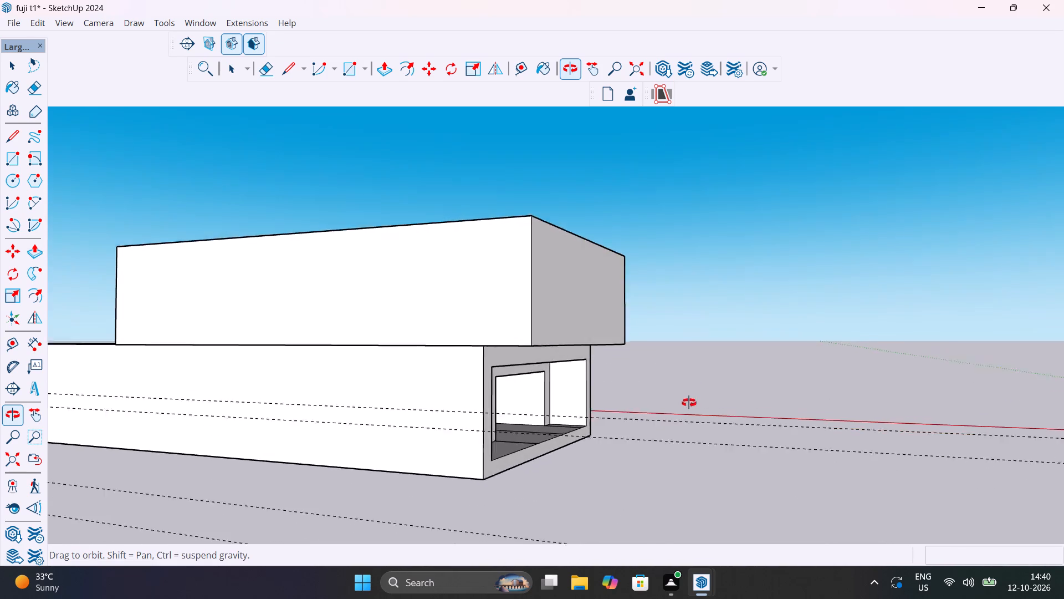
{"action": "left_click_drag", "start_coordinate": [689, 403], "coordinate": [572, 443]}
{"action": "scroll", "coordinate": [572, 443], "scroll_direction": "up", "scroll_amount": 4, "text": "ctrl"}
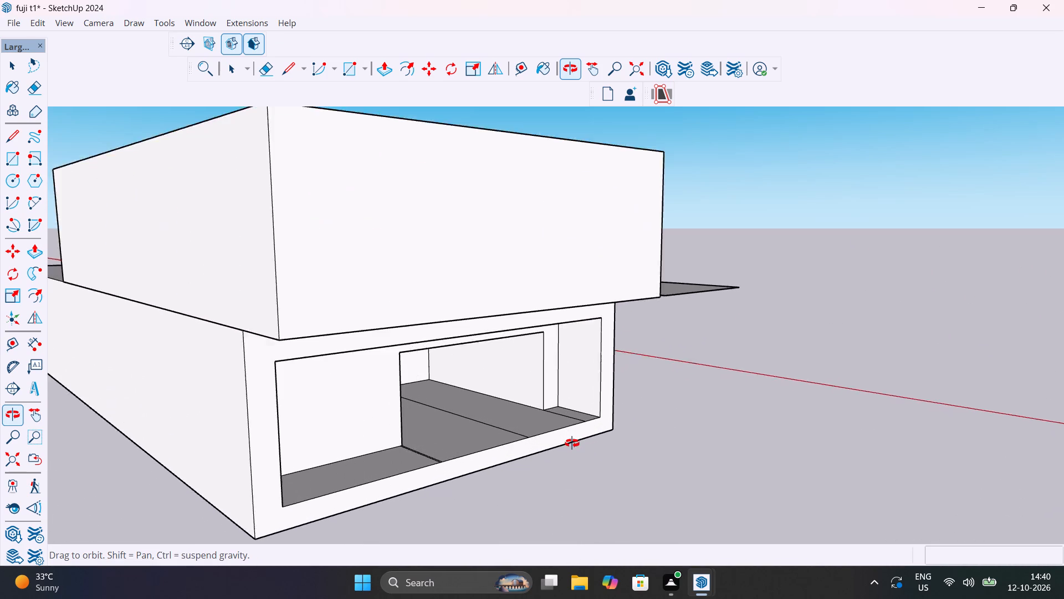
{"action": "scroll", "coordinate": [572, 443], "scroll_direction": "up", "scroll_amount": 1, "text": "ctrl"}
{"action": "scroll", "coordinate": [572, 443], "scroll_direction": "down", "scroll_amount": 2, "text": "ctrl"}
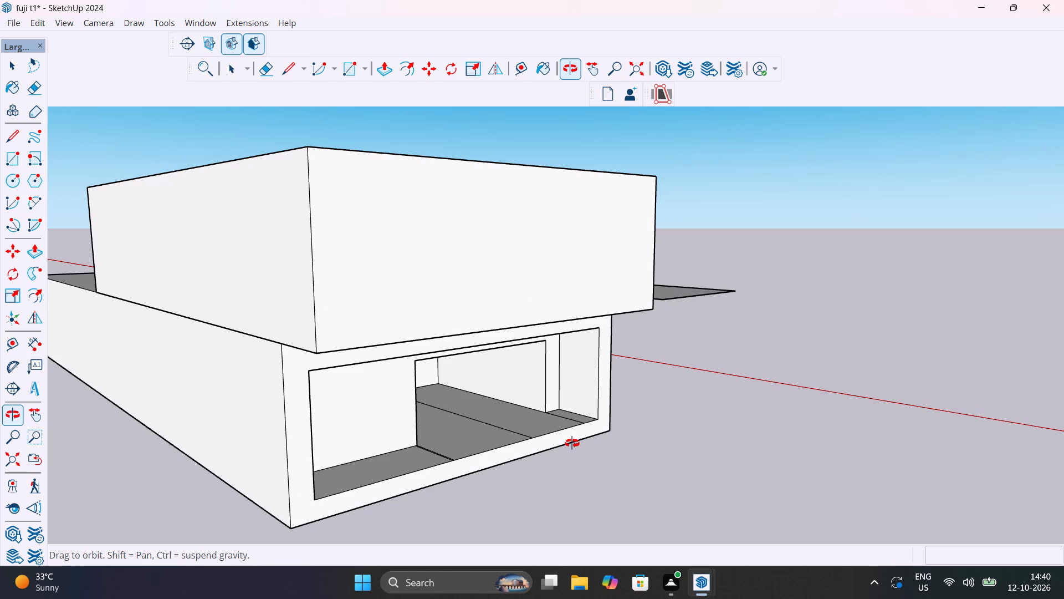
Push the middle floor strip inside the lower box's opening down about 11 inches, through the slab's full thickness.
{"action": "left_click", "coordinate": [383, 69]}
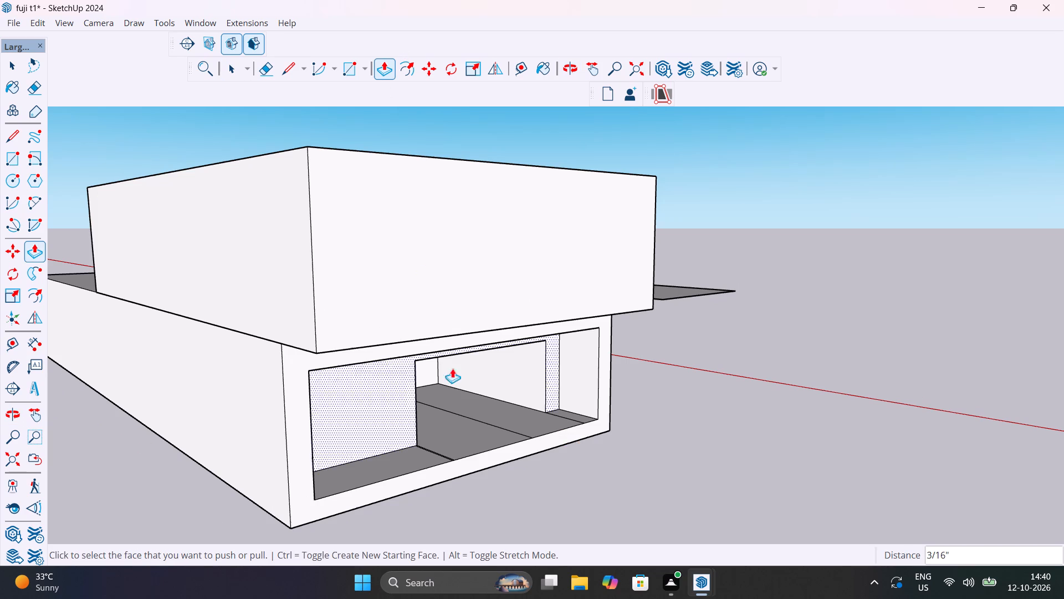
{"action": "left_click_drag", "start_coordinate": [431, 437], "coordinate": [459, 449]}
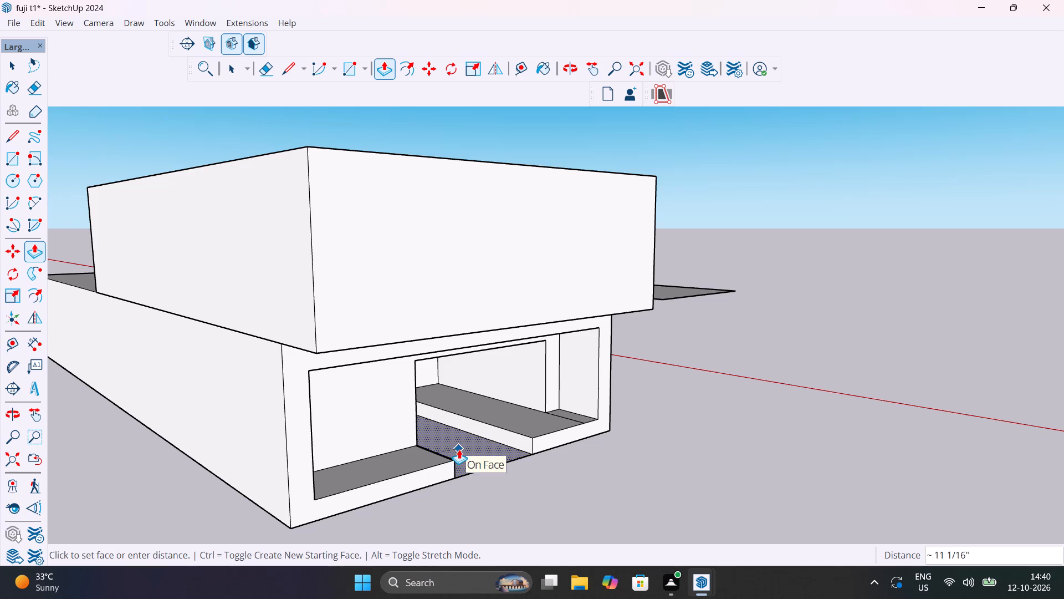
{"action": "left_click_drag", "start_coordinate": [459, 449], "coordinate": [454, 428]}
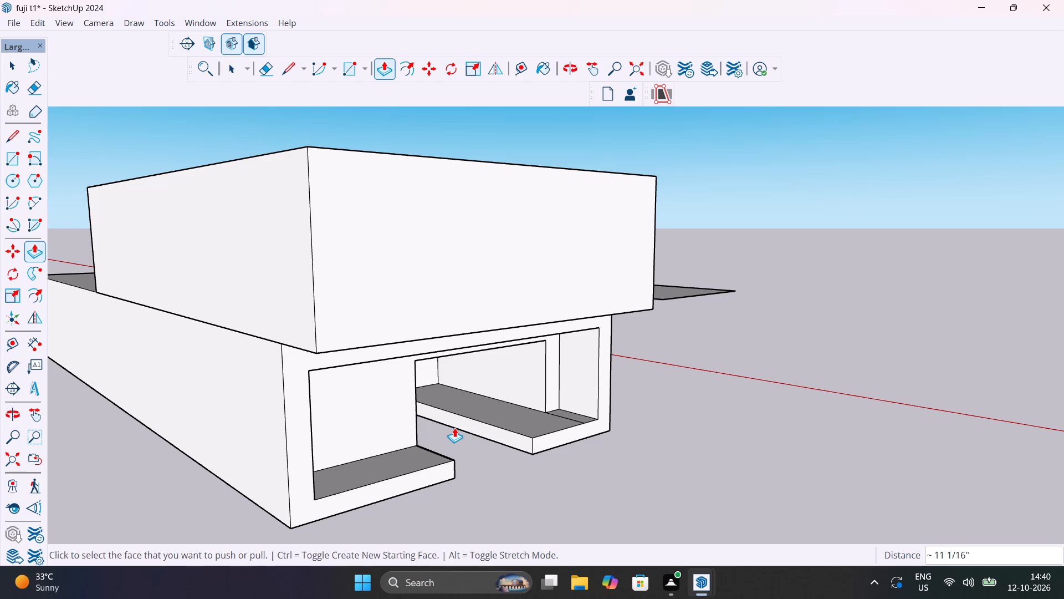
Pull the floor slab's exposed inner side face about 5' 4" across the gap to meet the opposite slab section.
{"action": "left_click", "coordinate": [454, 428]}
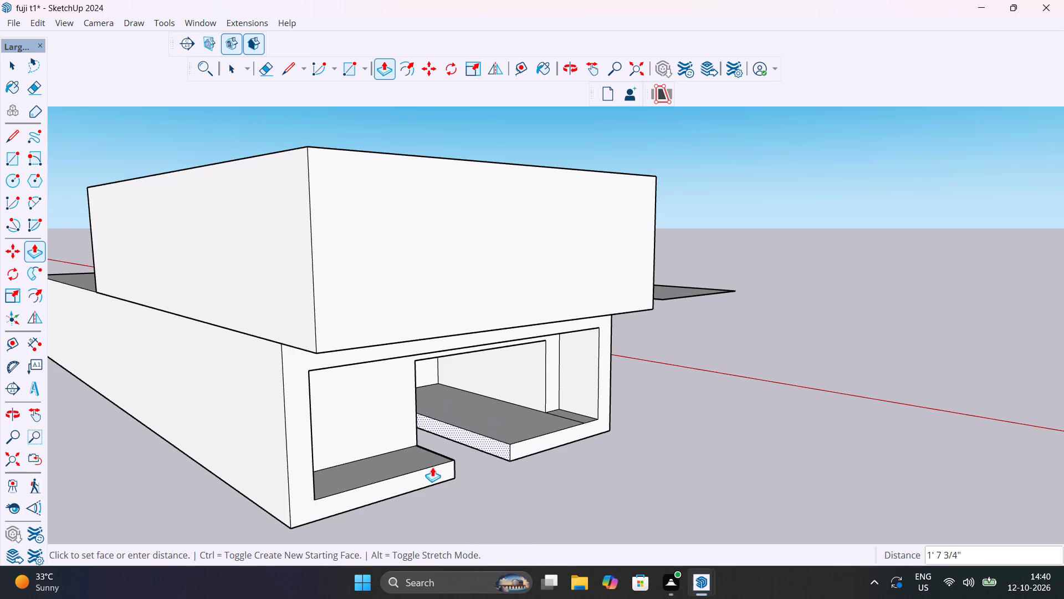
{"action": "left_click", "coordinate": [346, 516]}
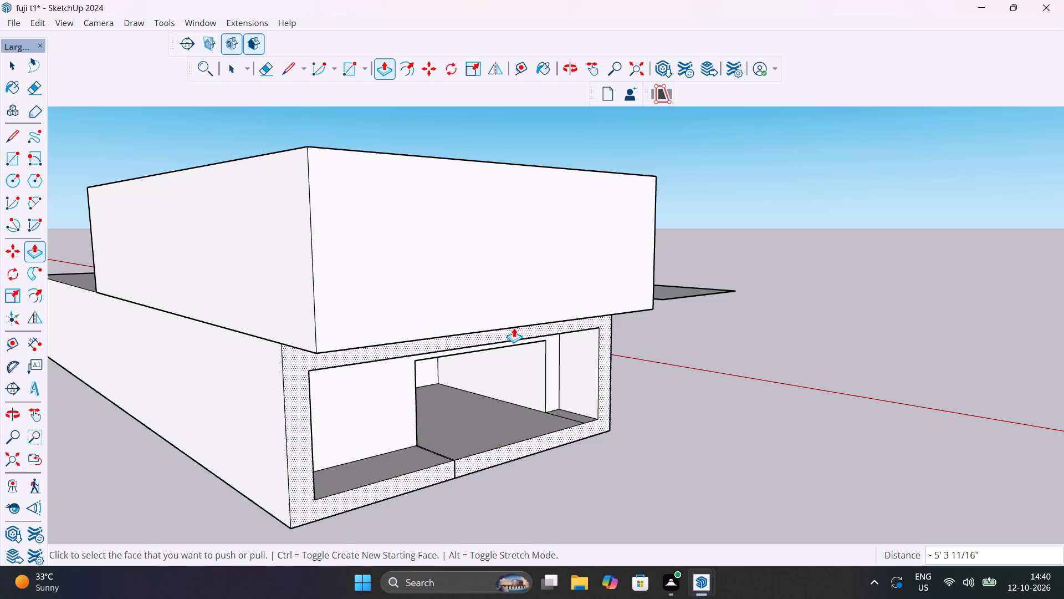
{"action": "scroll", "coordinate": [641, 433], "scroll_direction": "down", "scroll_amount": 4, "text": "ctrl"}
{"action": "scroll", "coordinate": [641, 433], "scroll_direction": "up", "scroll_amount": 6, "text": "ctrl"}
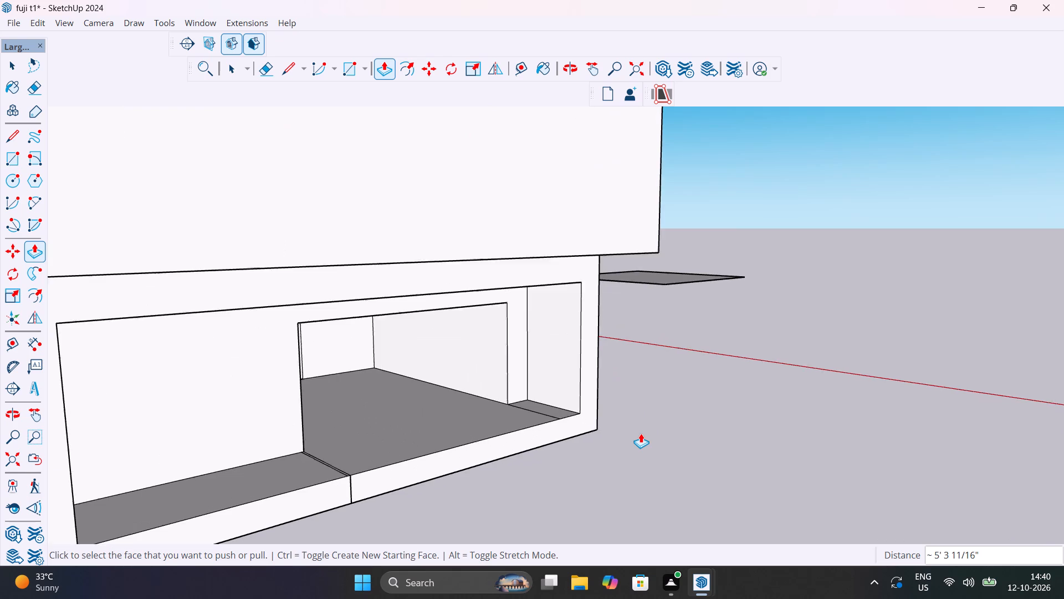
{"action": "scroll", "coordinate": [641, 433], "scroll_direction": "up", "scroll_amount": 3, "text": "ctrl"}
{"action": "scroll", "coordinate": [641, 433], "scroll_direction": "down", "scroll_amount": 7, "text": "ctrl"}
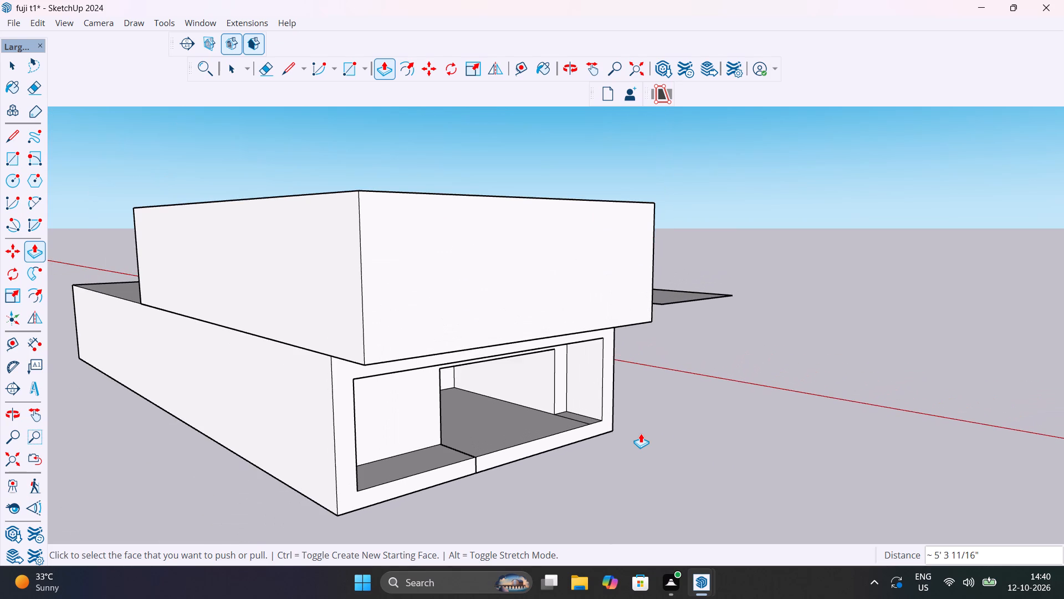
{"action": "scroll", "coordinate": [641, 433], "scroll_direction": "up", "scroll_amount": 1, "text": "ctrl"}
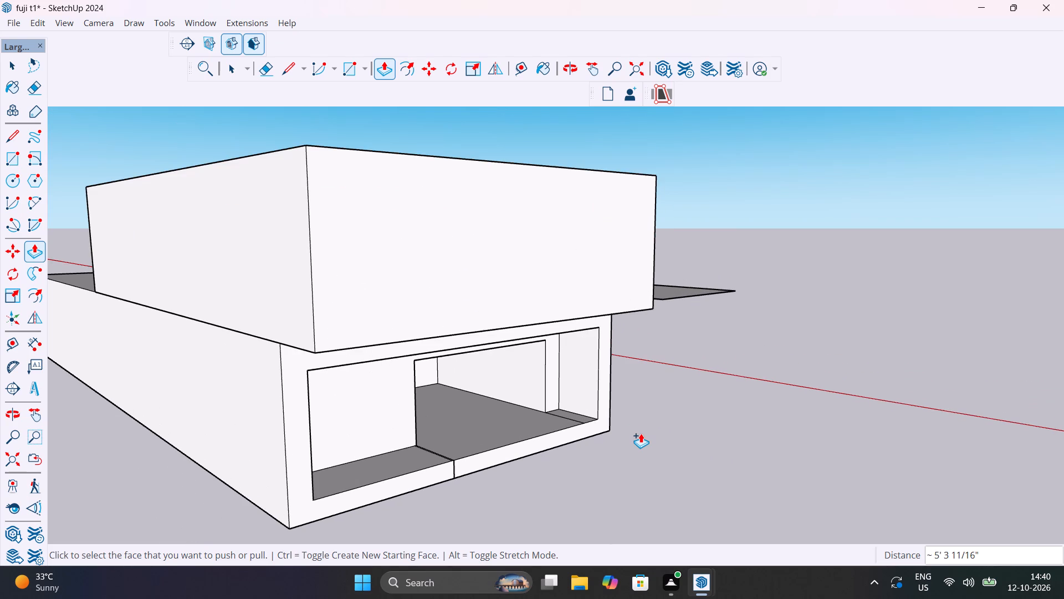
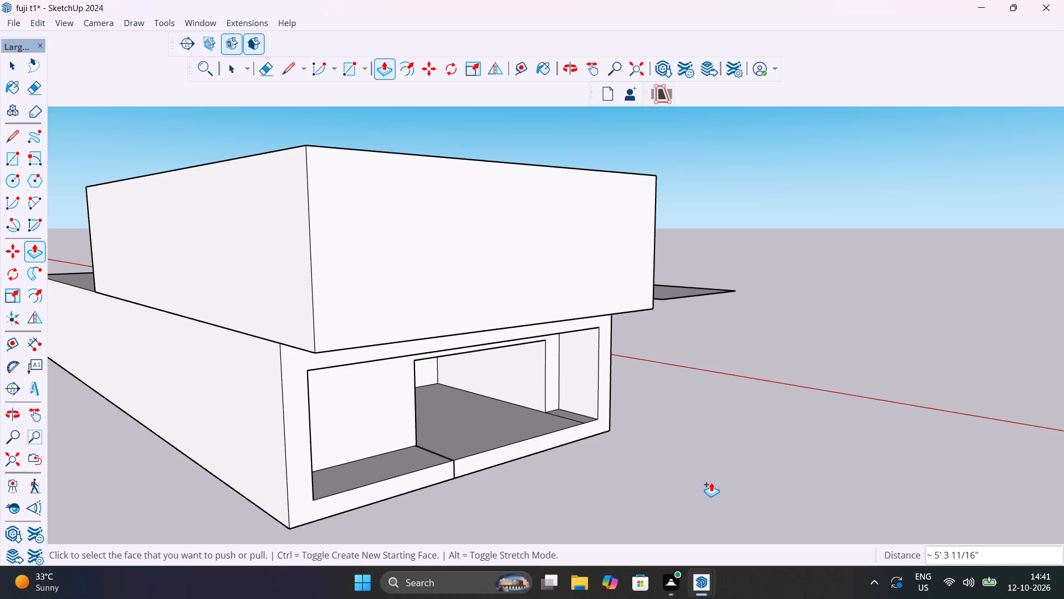
Select the upper block, the lower box's top geometry and the separate flat rectangle beside the house, and delete them.
{"action": "key", "text": "space"}
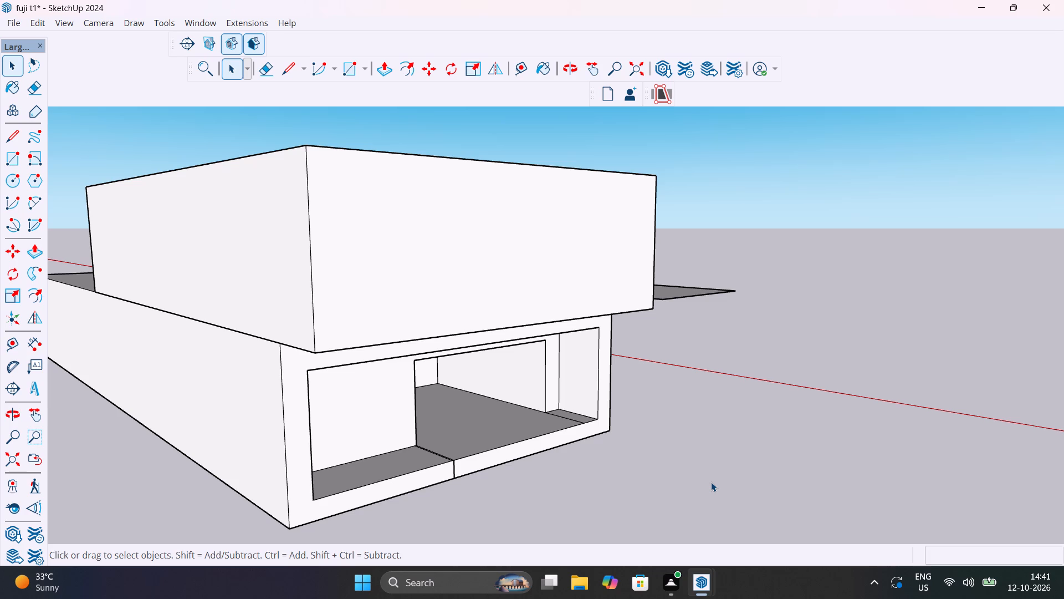
{"action": "scroll", "coordinate": [711, 482], "scroll_direction": "up", "scroll_amount": 2}
{"action": "scroll", "coordinate": [779, 424], "scroll_direction": "down", "scroll_amount": 14}
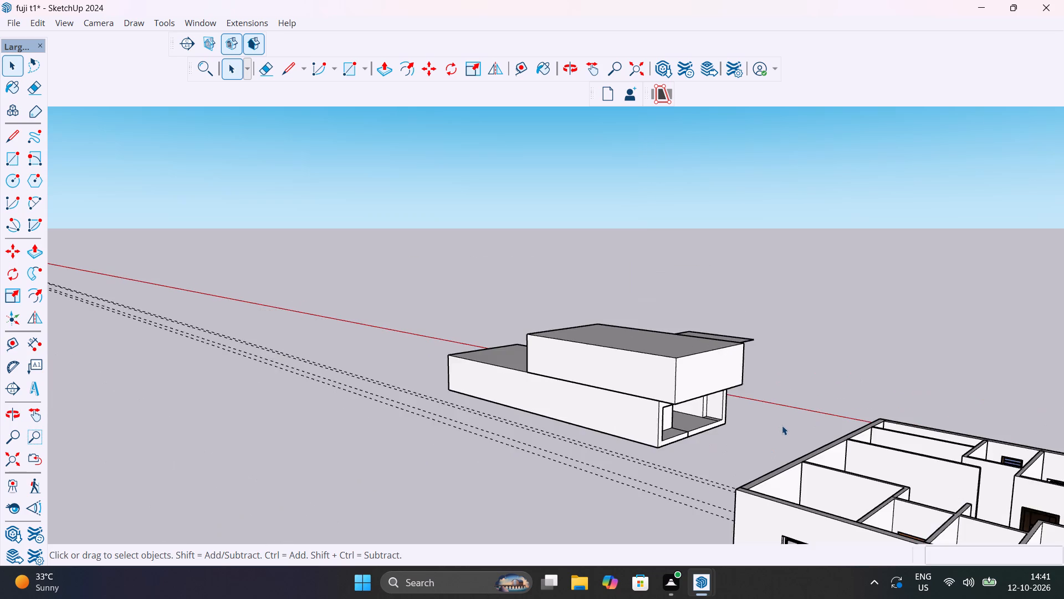
{"action": "scroll", "coordinate": [785, 426], "scroll_direction": "down", "scroll_amount": 1}
{"action": "middle_click_drag", "start_coordinate": [785, 426], "coordinate": [909, 466]}
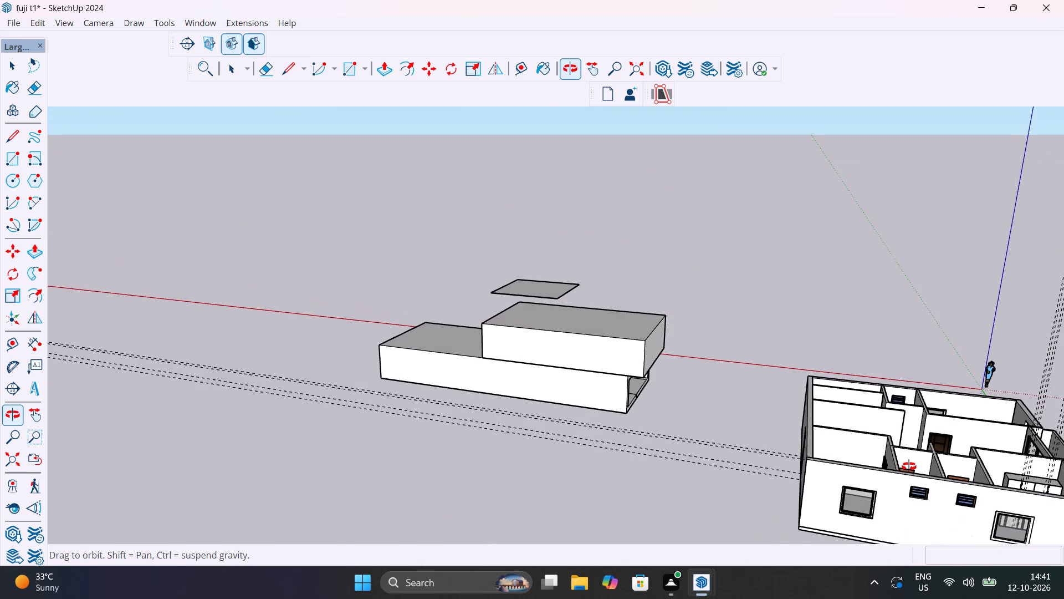
{"action": "middle_click_drag", "start_coordinate": [909, 466], "coordinate": [909, 467]}
{"action": "scroll", "coordinate": [656, 375], "scroll_direction": "up", "scroll_amount": 6}
{"action": "middle_click_drag", "start_coordinate": [648, 420], "coordinate": [431, 347]}
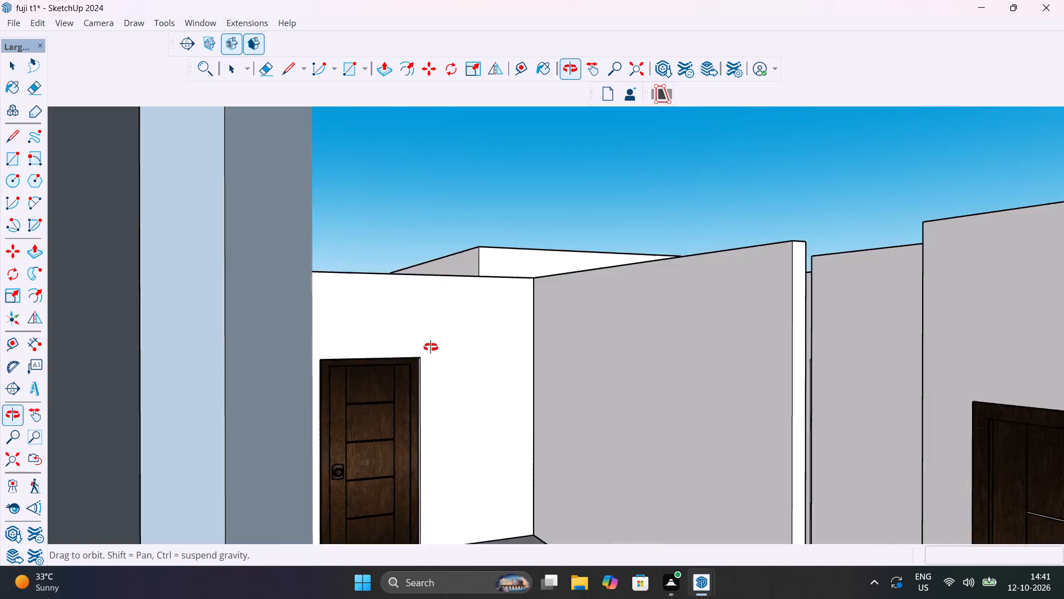
{"action": "middle_click_drag", "start_coordinate": [431, 347], "coordinate": [472, 541]}
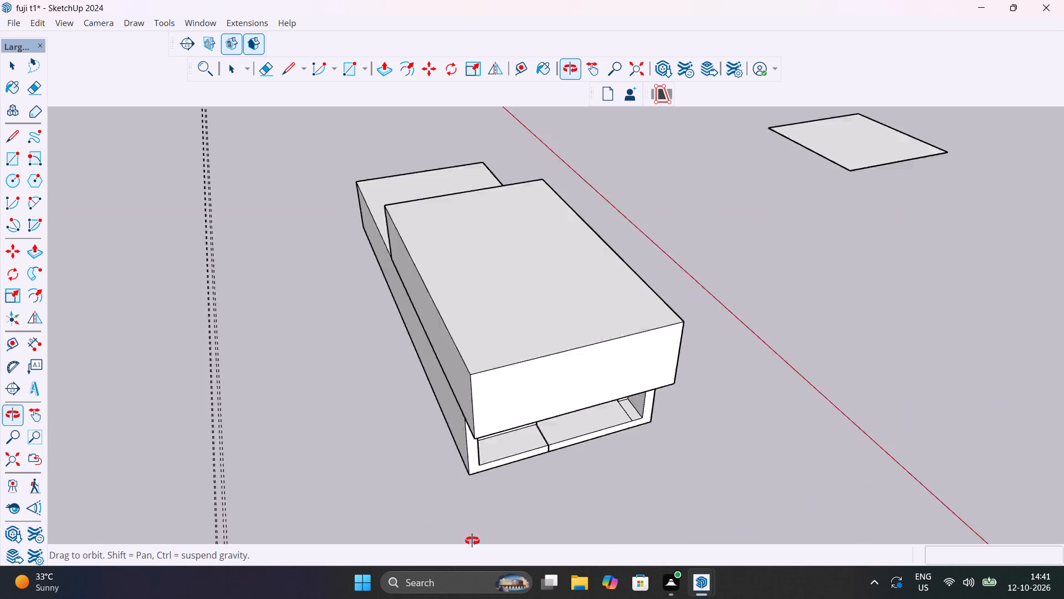
{"action": "middle_click_drag", "start_coordinate": [472, 541], "coordinate": [817, 498]}
{"action": "scroll", "coordinate": [235, 296], "scroll_direction": "down", "scroll_amount": 6}
{"action": "left_click_drag", "start_coordinate": [84, 156], "coordinate": [93, 339]}
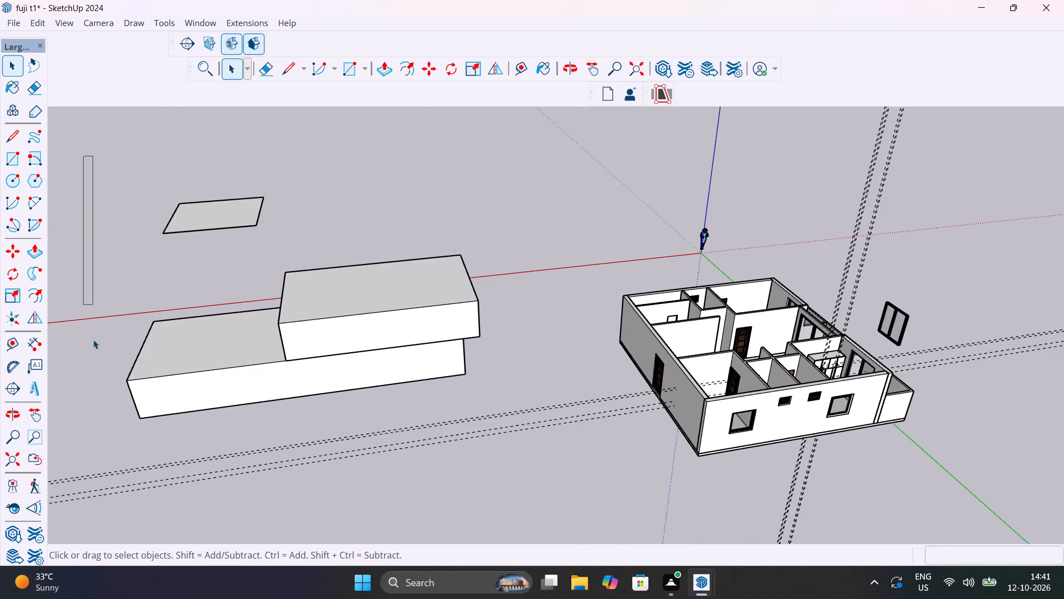
{"action": "left_click_drag", "start_coordinate": [93, 339], "coordinate": [494, 398]}
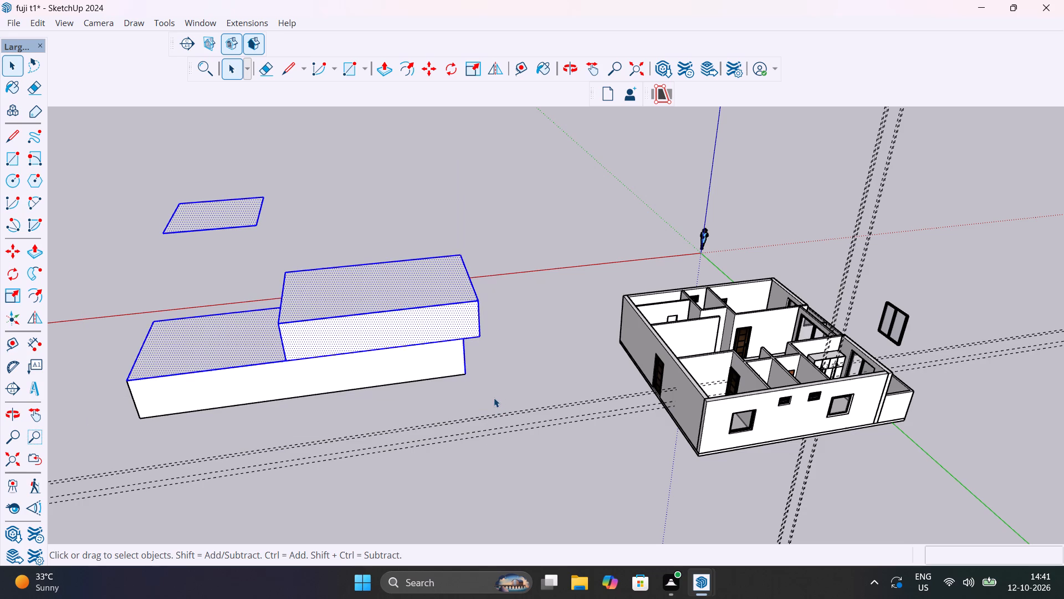
{"action": "key", "text": "Delete"}
Delete the leftover base and corner edges of the lower box.
{"action": "left_click_drag", "start_coordinate": [98, 300], "coordinate": [482, 396]}
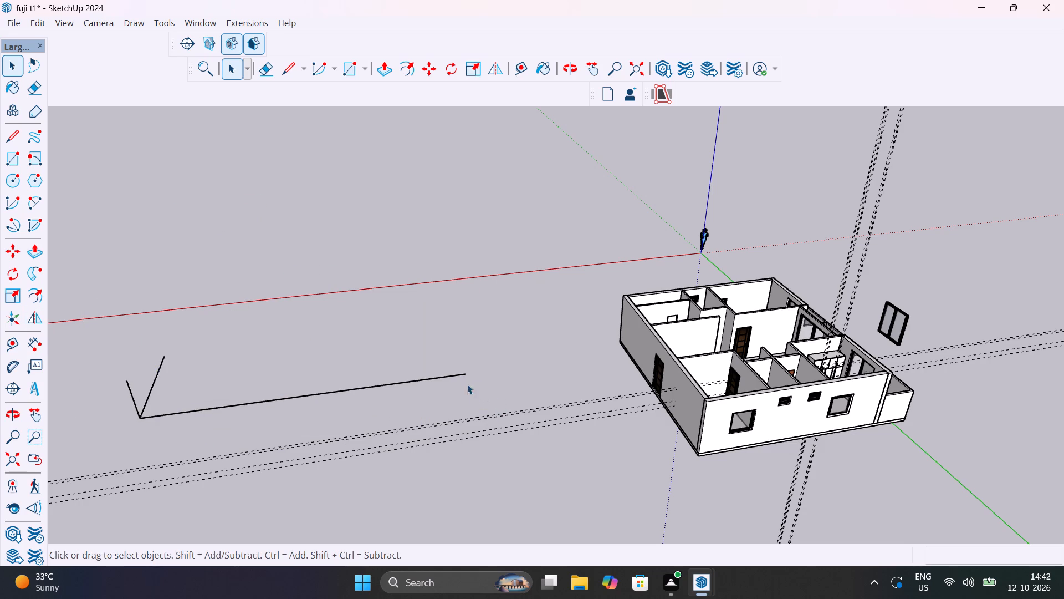
{"action": "left_click_drag", "start_coordinate": [478, 394], "coordinate": [71, 390]}
{"action": "key", "text": "Delete"}
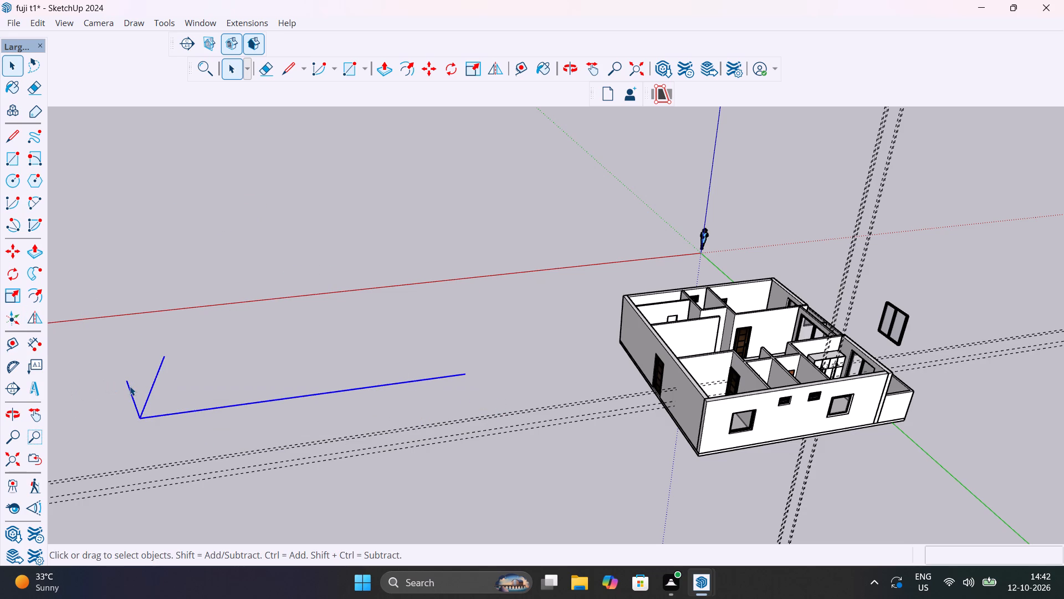
{"action": "key", "text": "Delete"}
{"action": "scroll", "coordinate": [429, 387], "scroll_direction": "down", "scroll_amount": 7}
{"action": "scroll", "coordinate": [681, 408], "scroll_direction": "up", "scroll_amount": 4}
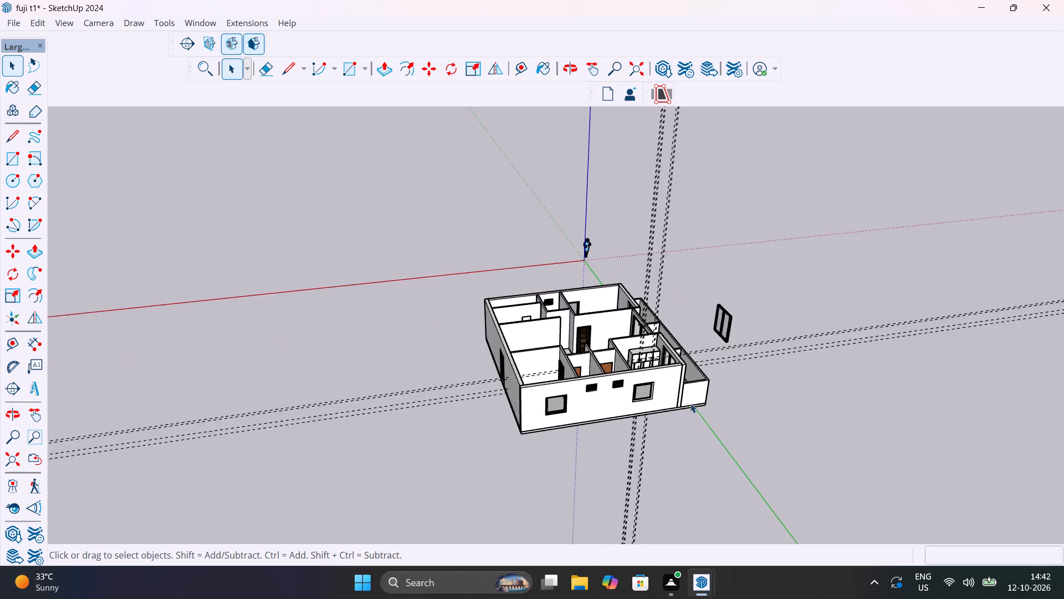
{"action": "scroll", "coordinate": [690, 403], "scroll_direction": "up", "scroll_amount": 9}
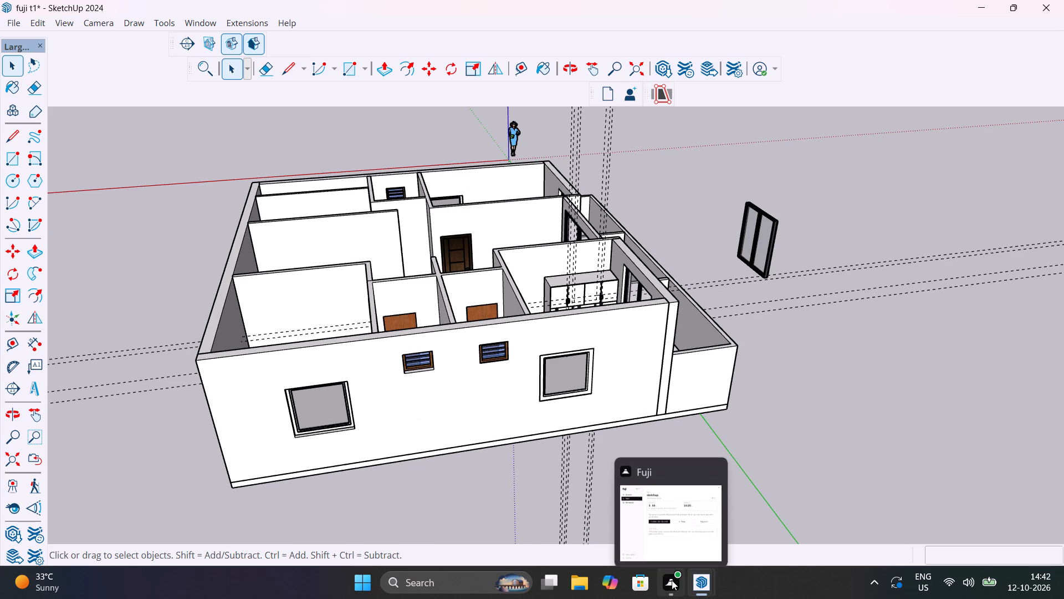
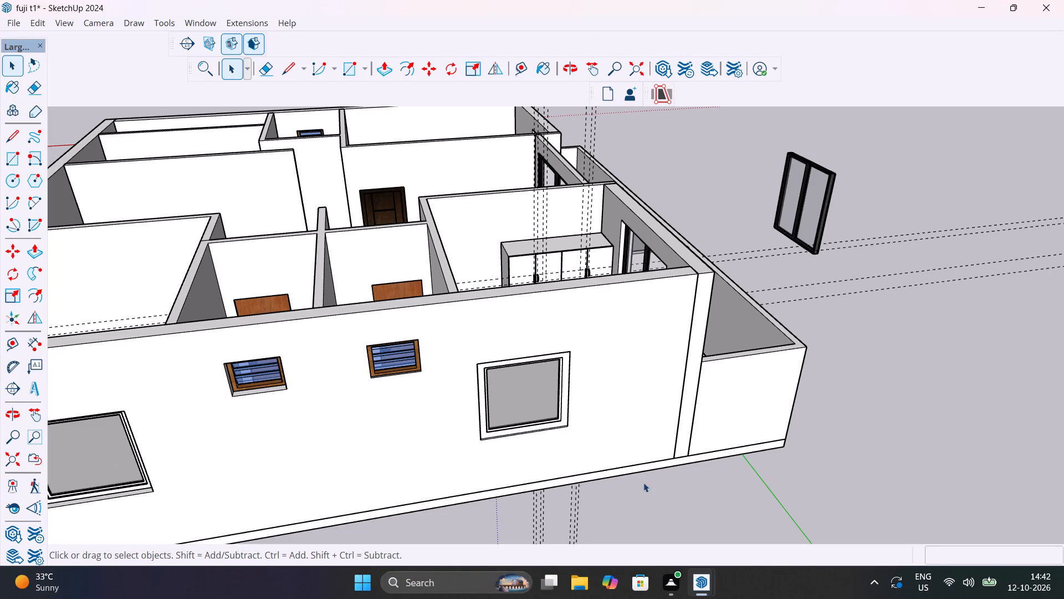
Scale the left handle of the paired handles on the wardrobe's lower doors lengthwise by about 1.33, up to the upper guide.
{"action": "scroll", "coordinate": [592, 254], "scroll_direction": "up", "scroll_amount": 10}
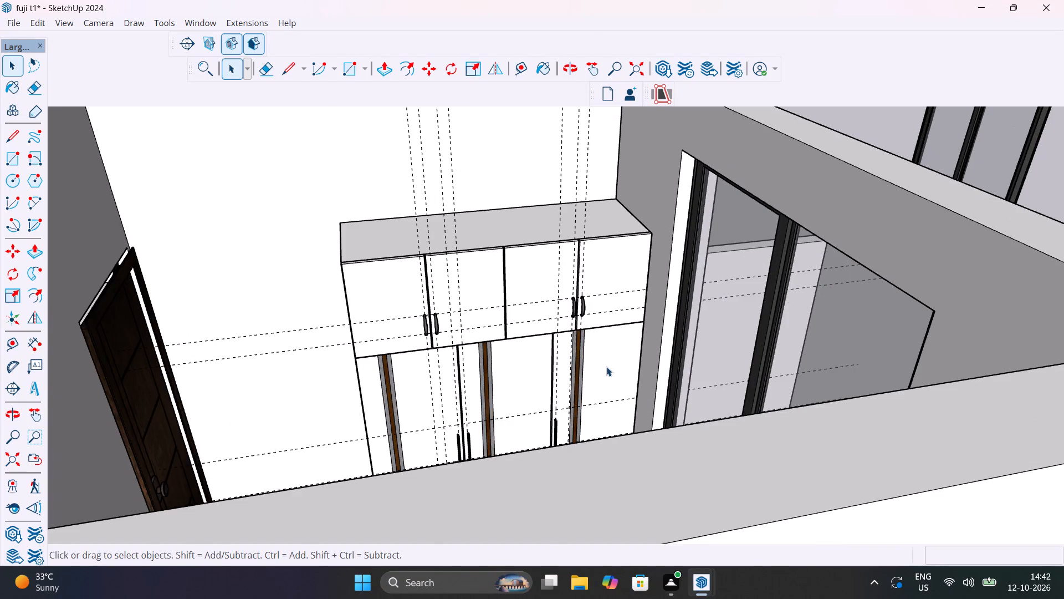
{"action": "scroll", "coordinate": [607, 367], "scroll_direction": "down", "scroll_amount": 7}
{"action": "middle_click_drag", "start_coordinate": [588, 365], "coordinate": [815, 479]}
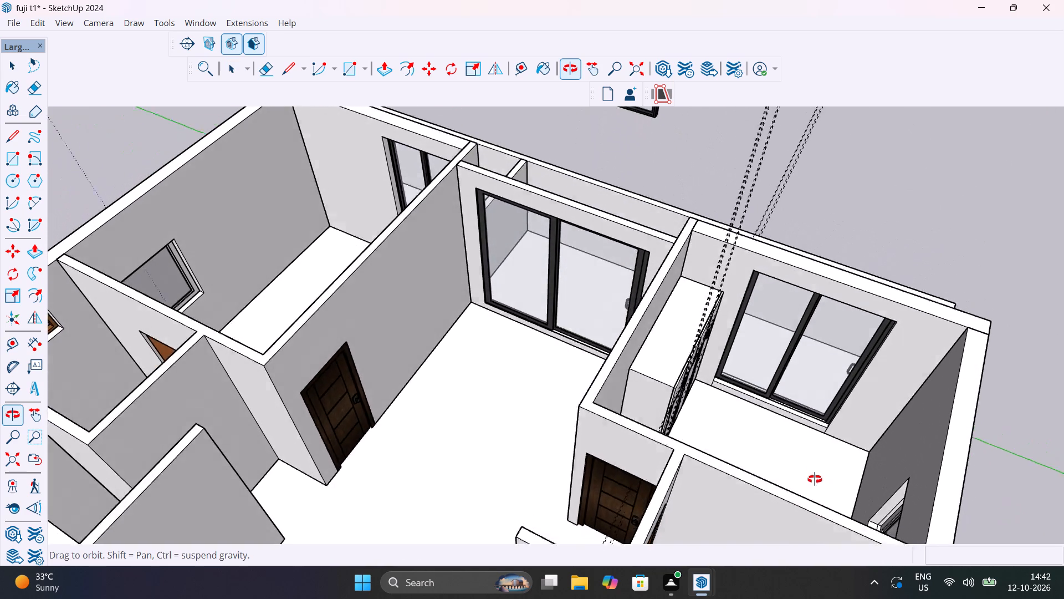
{"action": "middle_click_drag", "start_coordinate": [815, 479], "coordinate": [563, 418]}
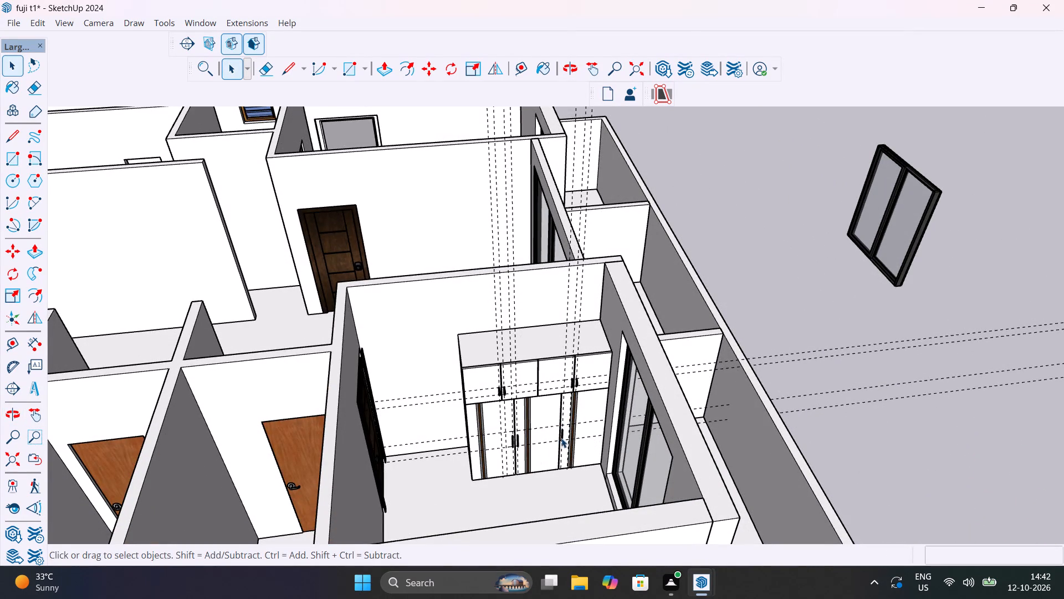
{"action": "scroll", "coordinate": [561, 438], "scroll_direction": "up", "scroll_amount": 12}
{"action": "scroll", "coordinate": [391, 445], "scroll_direction": "up", "scroll_amount": 6}
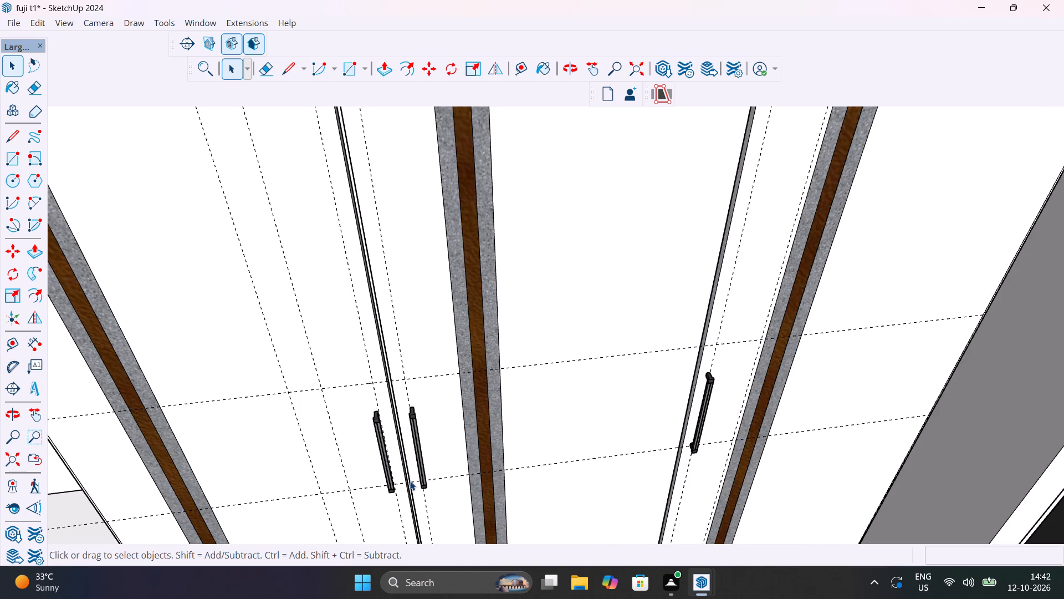
{"action": "middle_click_drag", "start_coordinate": [449, 475], "coordinate": [635, 443], "text": "shift"}
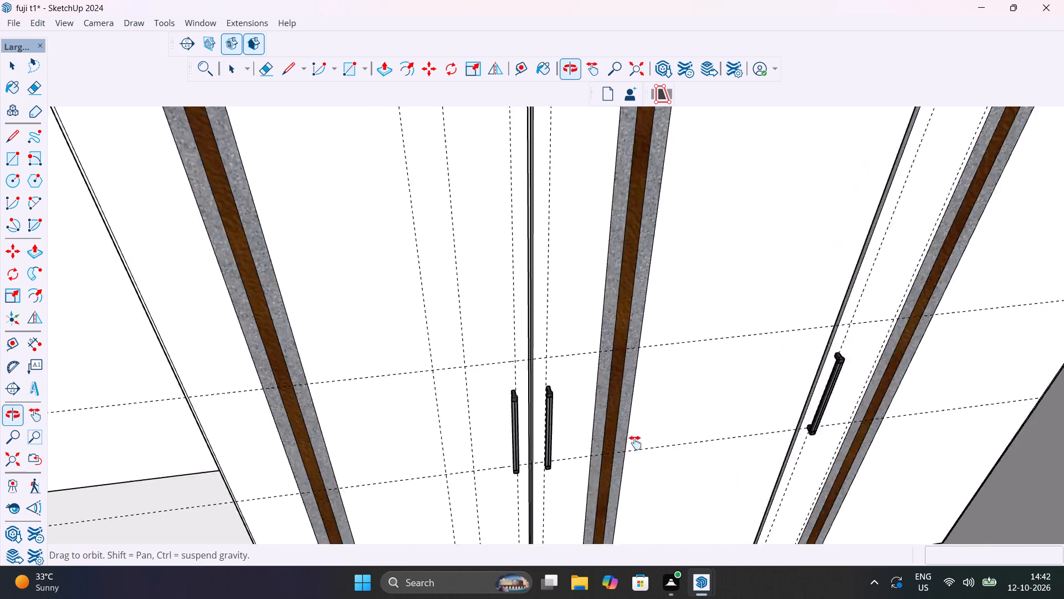
{"action": "middle_click_drag", "start_coordinate": [635, 443], "coordinate": [733, 481], "text": "shift"}
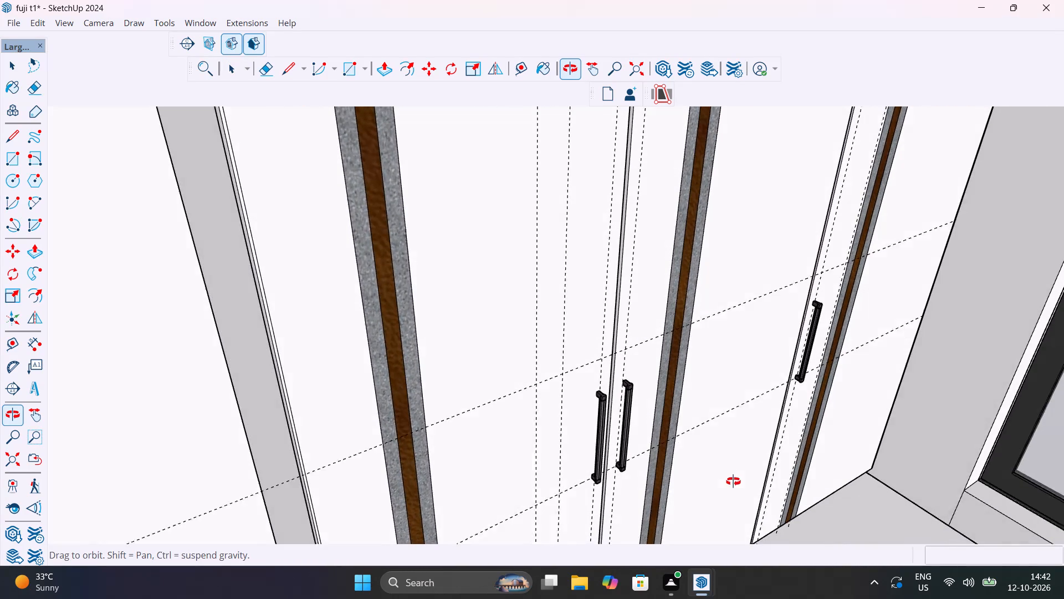
{"action": "middle_click_drag", "start_coordinate": [733, 481], "coordinate": [736, 481], "text": "shift"}
{"action": "scroll", "coordinate": [628, 400], "scroll_direction": "up", "scroll_amount": 10}
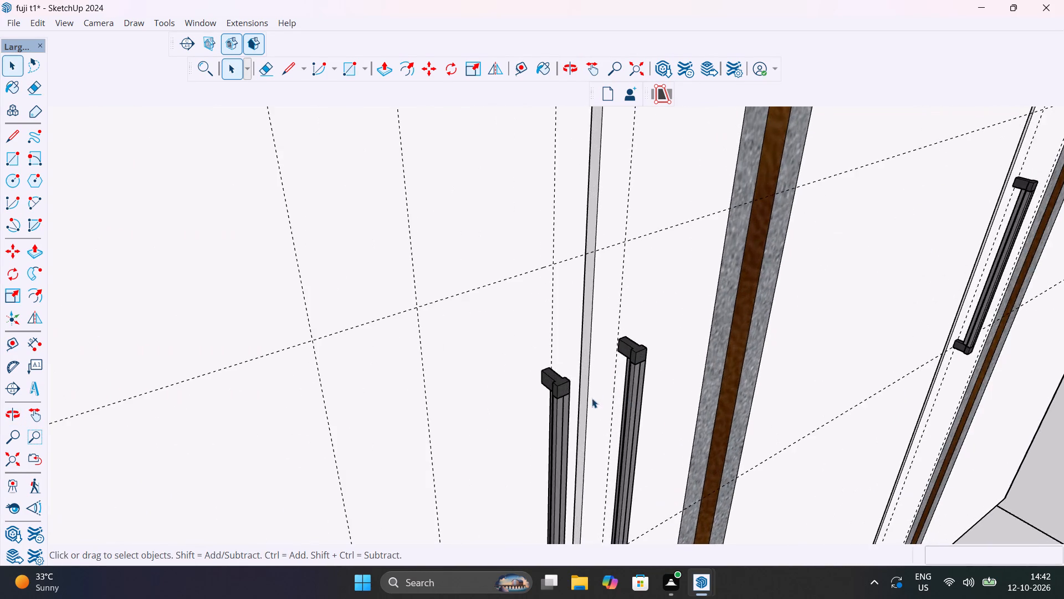
{"action": "scroll", "coordinate": [592, 398], "scroll_direction": "down", "scroll_amount": 7}
{"action": "left_click", "coordinate": [575, 420]}
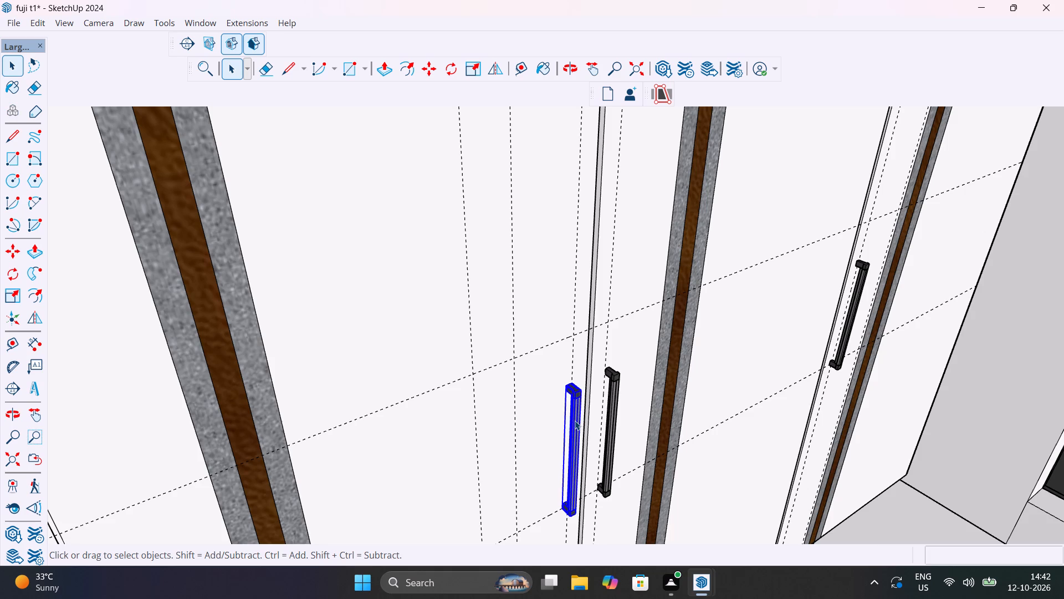
{"action": "scroll", "coordinate": [582, 402], "scroll_direction": "up", "scroll_amount": 5}
{"action": "key", "text": "s"}
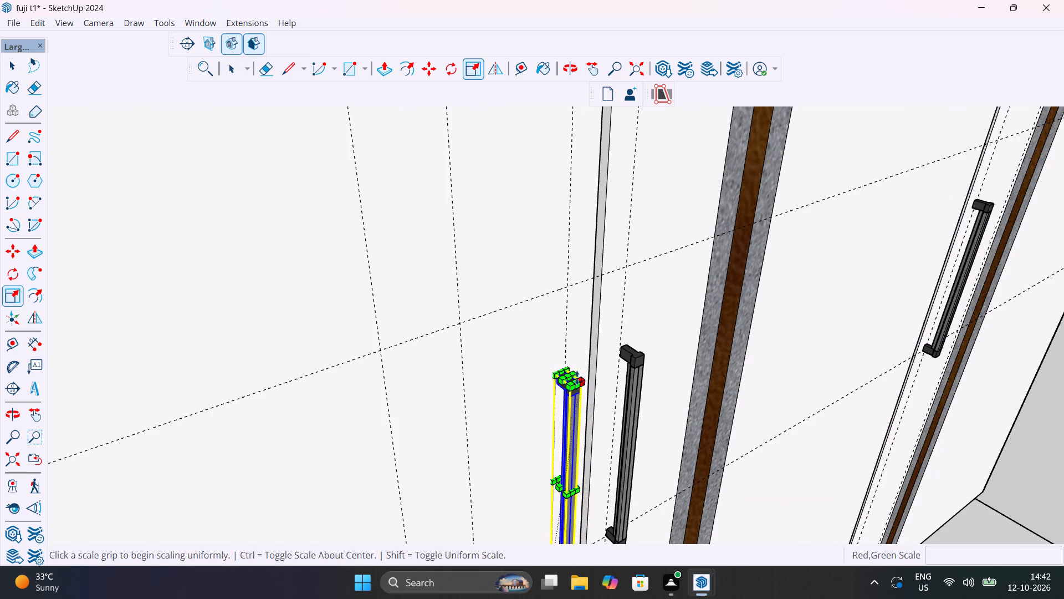
{"action": "left_click", "coordinate": [571, 375]}
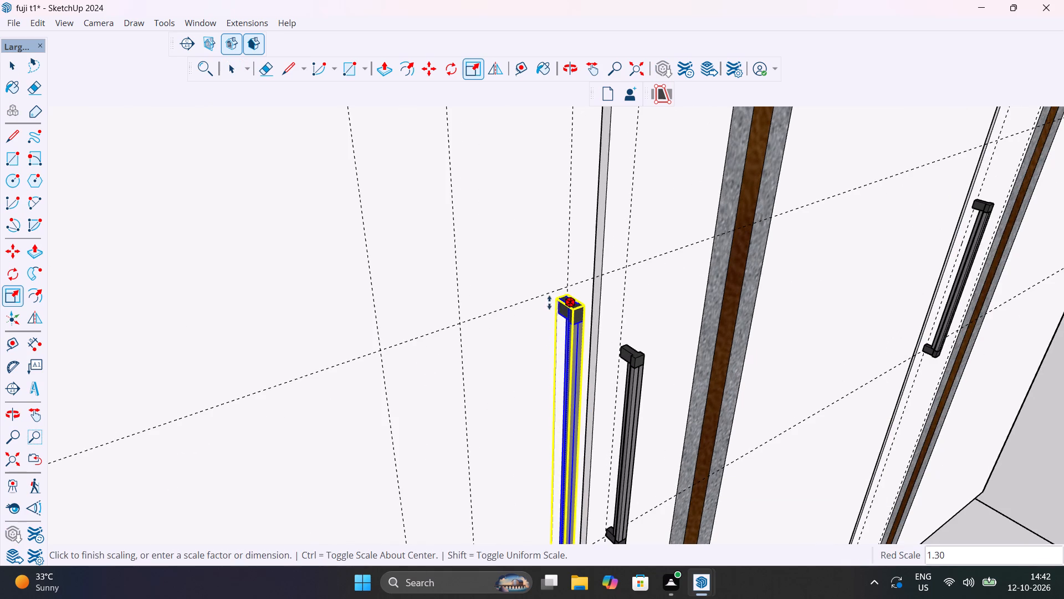
{"action": "left_click", "coordinate": [535, 301]}
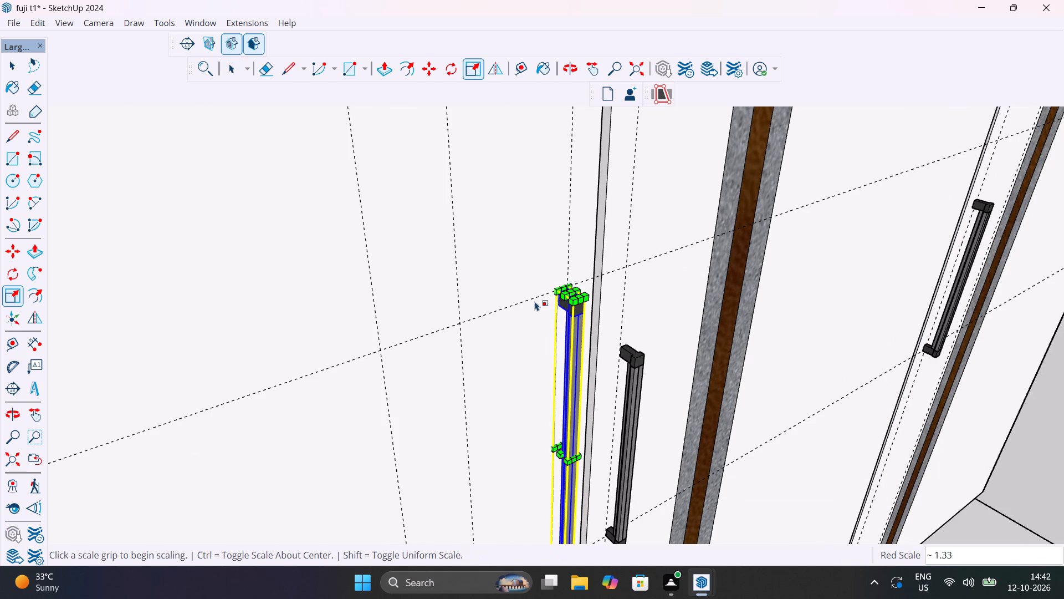
Scale the right handle of the lower-door pair lengthwise by about 1.33, up to the same upper guide.
{"action": "scroll", "coordinate": [576, 335], "scroll_direction": "down", "scroll_amount": 5}
{"action": "middle_click_drag", "start_coordinate": [616, 372], "coordinate": [562, 374]}
{"action": "scroll", "coordinate": [585, 363], "scroll_direction": "up", "scroll_amount": 6}
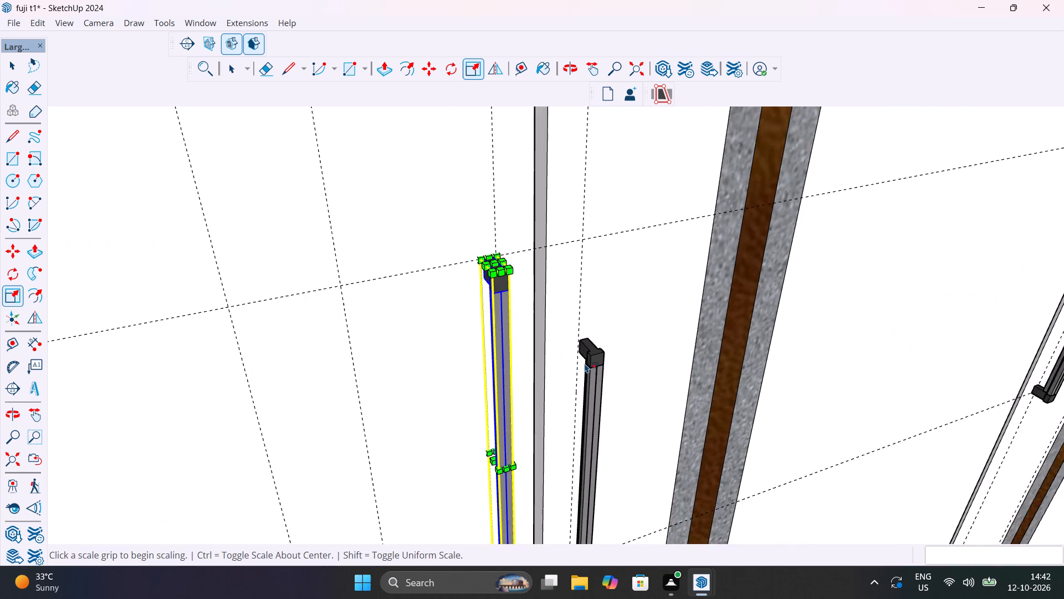
{"action": "scroll", "coordinate": [585, 363], "scroll_direction": "up", "scroll_amount": 4}
{"action": "left_click", "coordinate": [595, 366]}
{"action": "left_click", "coordinate": [608, 363]}
{"action": "key", "text": "space"}
{"action": "left_click", "coordinate": [608, 363]}
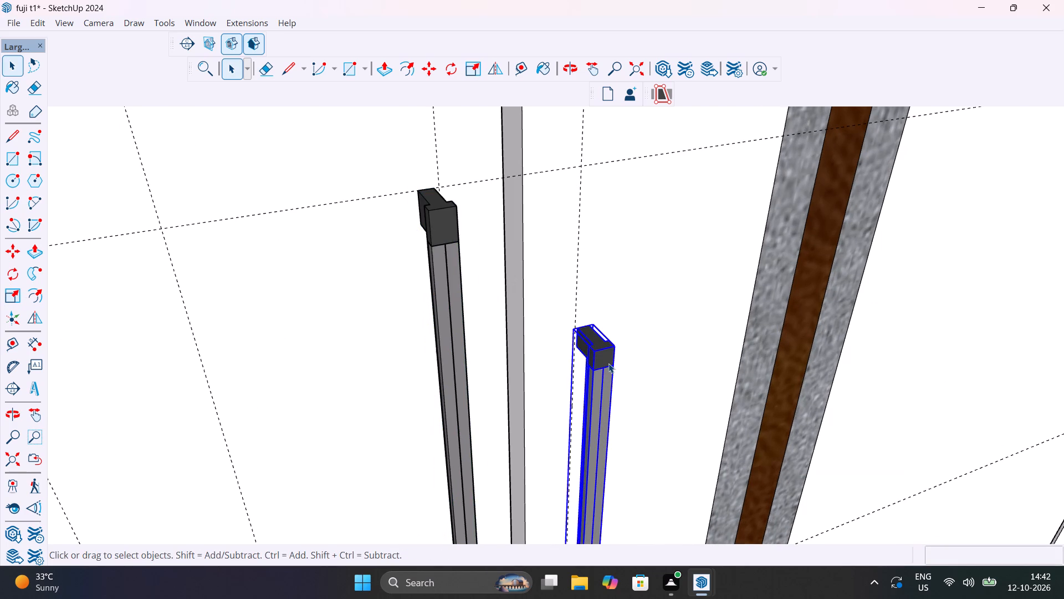
{"action": "key", "text": "s"}
{"action": "left_click", "coordinate": [595, 331]}
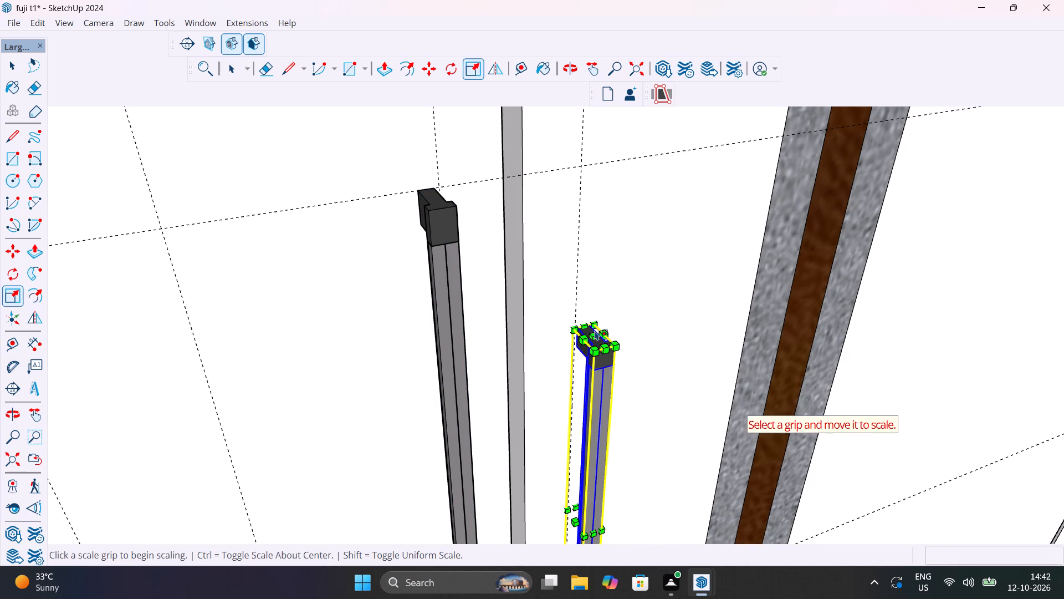
{"action": "left_click", "coordinate": [595, 334]}
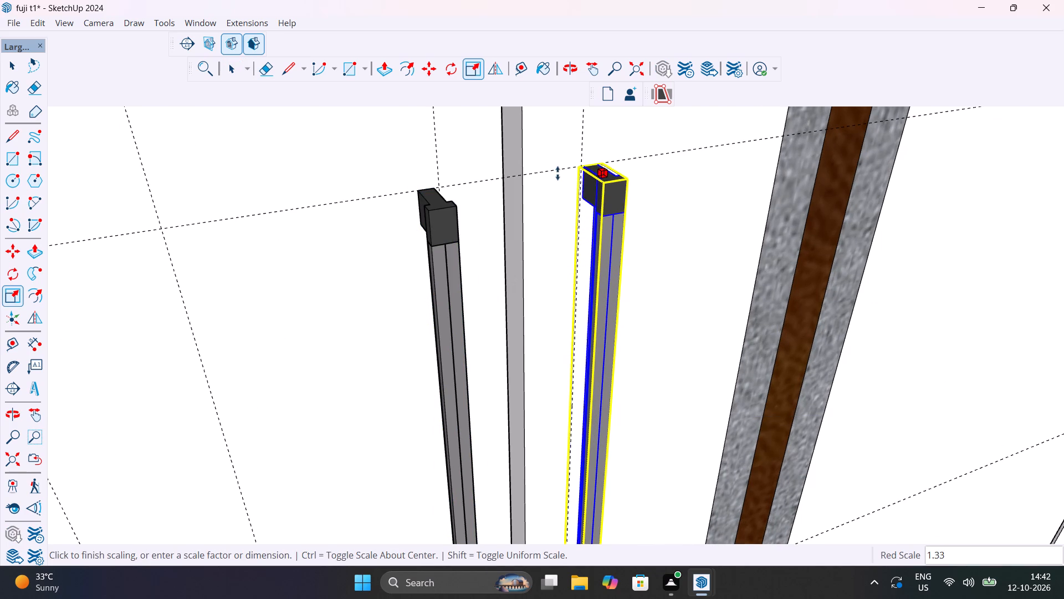
{"action": "left_click", "coordinate": [554, 172]}
{"action": "key", "text": "space"}
Scale the single handle on the wardrobe's other lower door lengthwise by about 1.33, up to the upper guide.
{"action": "scroll", "coordinate": [637, 235], "scroll_direction": "down", "scroll_amount": 6}
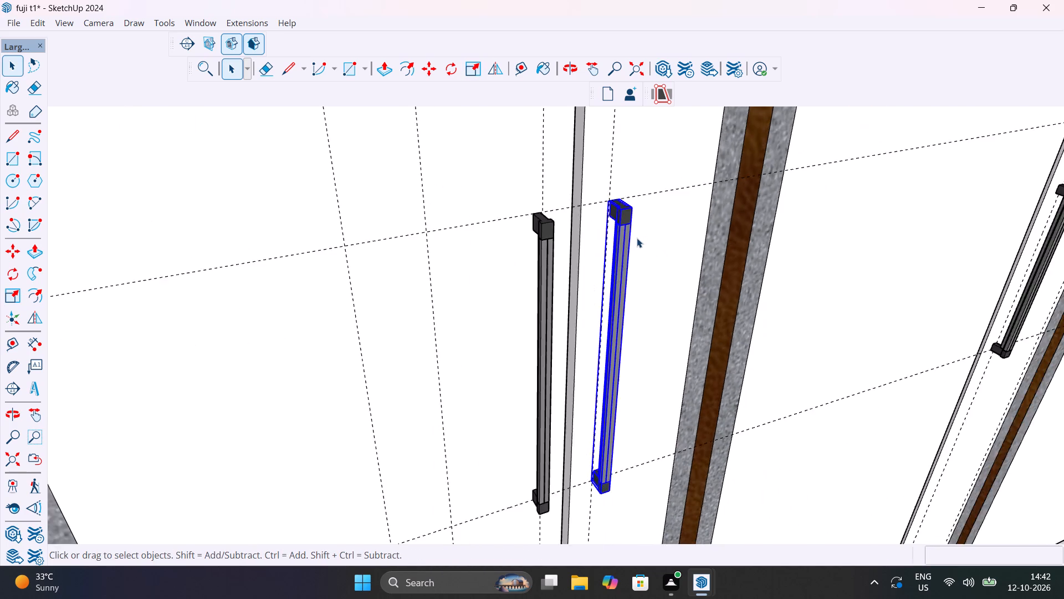
{"action": "scroll", "coordinate": [637, 238], "scroll_direction": "down", "scroll_amount": 14}
{"action": "middle_click_drag", "start_coordinate": [702, 287], "coordinate": [526, 363], "text": "shift"}
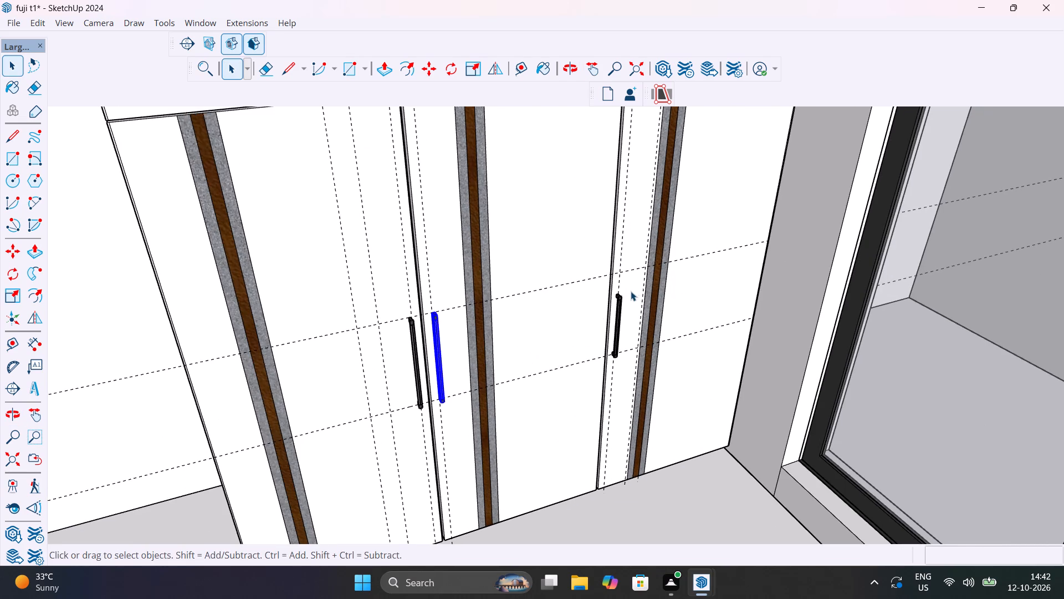
{"action": "scroll", "coordinate": [634, 288], "scroll_direction": "up", "scroll_amount": 10}
{"action": "left_click", "coordinate": [595, 335]}
{"action": "scroll", "coordinate": [598, 309], "scroll_direction": "up", "scroll_amount": 5}
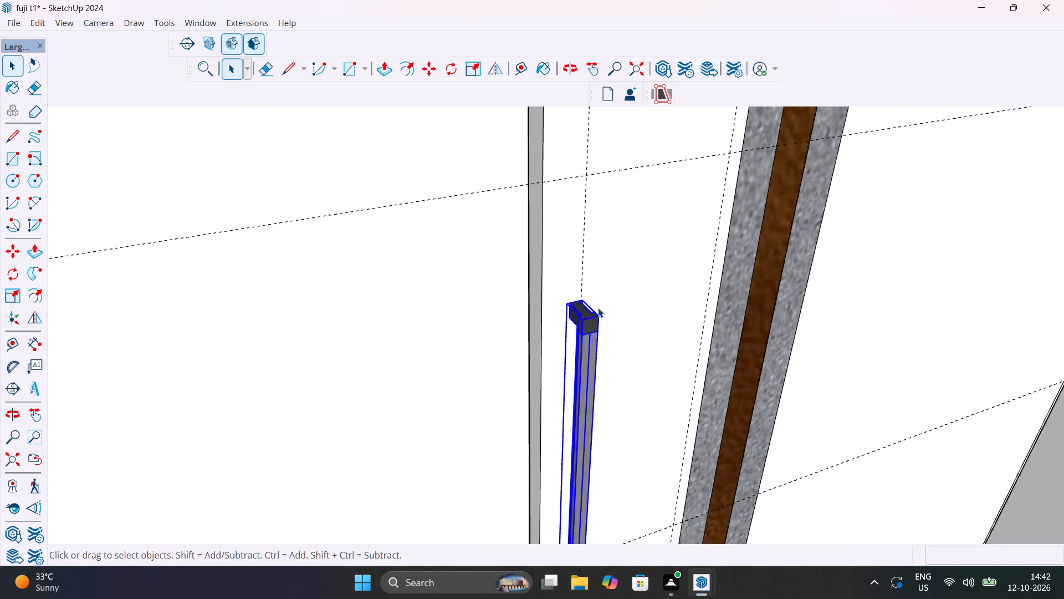
{"action": "scroll", "coordinate": [598, 308], "scroll_direction": "up", "scroll_amount": 7}
{"action": "key", "text": "s"}
{"action": "left_click", "coordinate": [571, 309]}
{"action": "scroll", "coordinate": [574, 292], "scroll_direction": "down", "scroll_amount": 5}
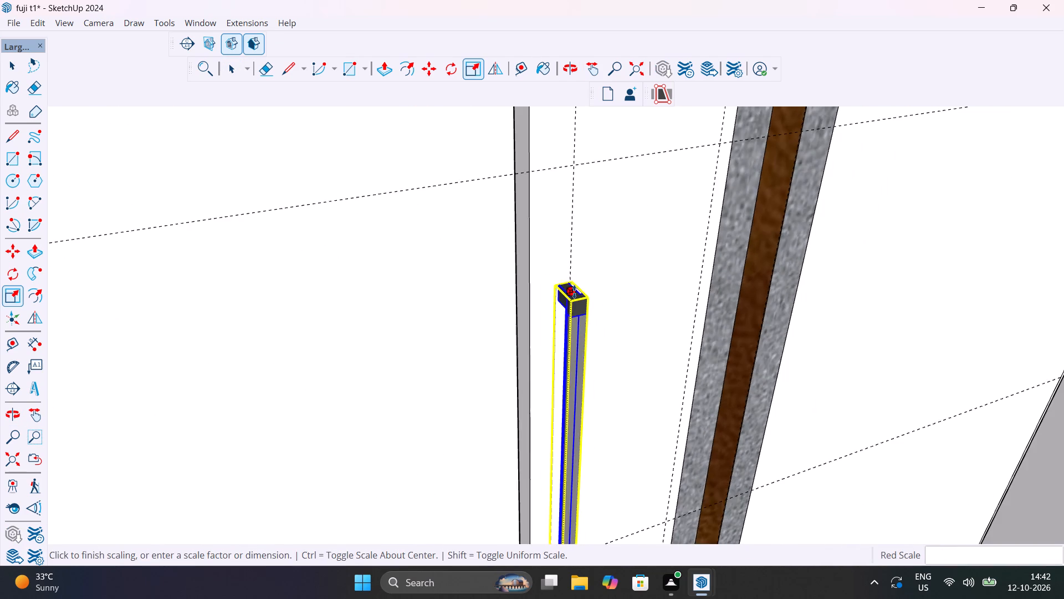
{"action": "scroll", "coordinate": [574, 292], "scroll_direction": "down", "scroll_amount": 8}
{"action": "left_click", "coordinate": [559, 227]}
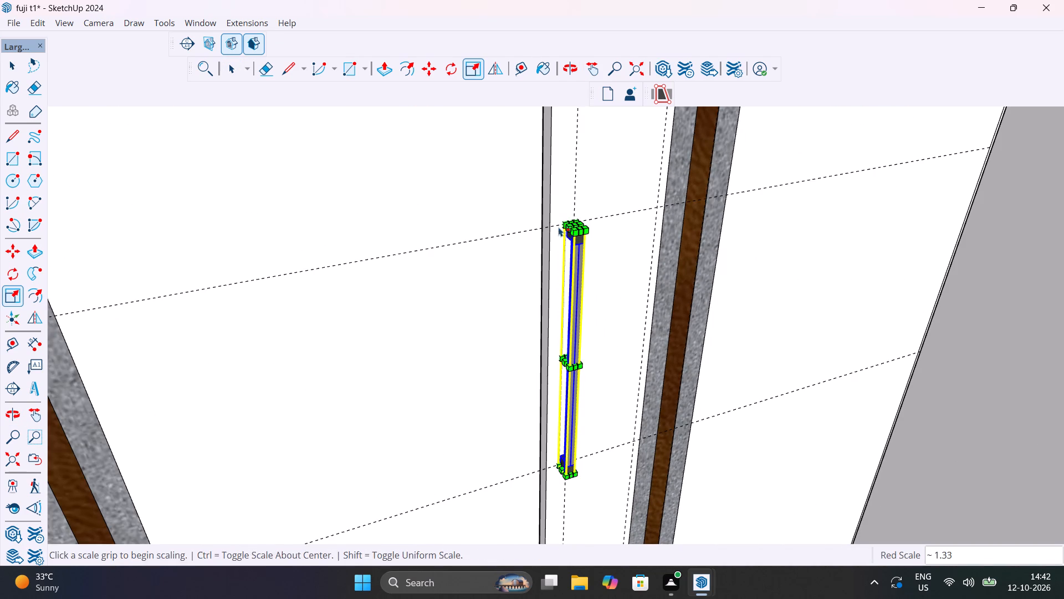
{"action": "key", "text": "space"}
Examine the wardrobe's doors and handles up close and from across the bedroom.
{"action": "scroll", "coordinate": [608, 324], "scroll_direction": "down", "scroll_amount": 19}
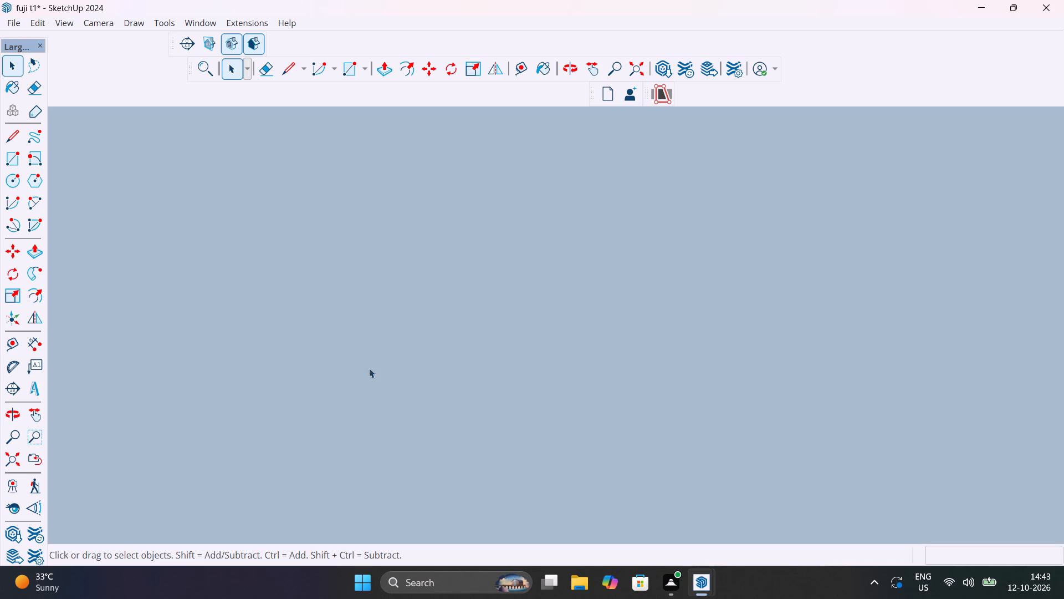
{"action": "left_click", "coordinate": [11, 459]}
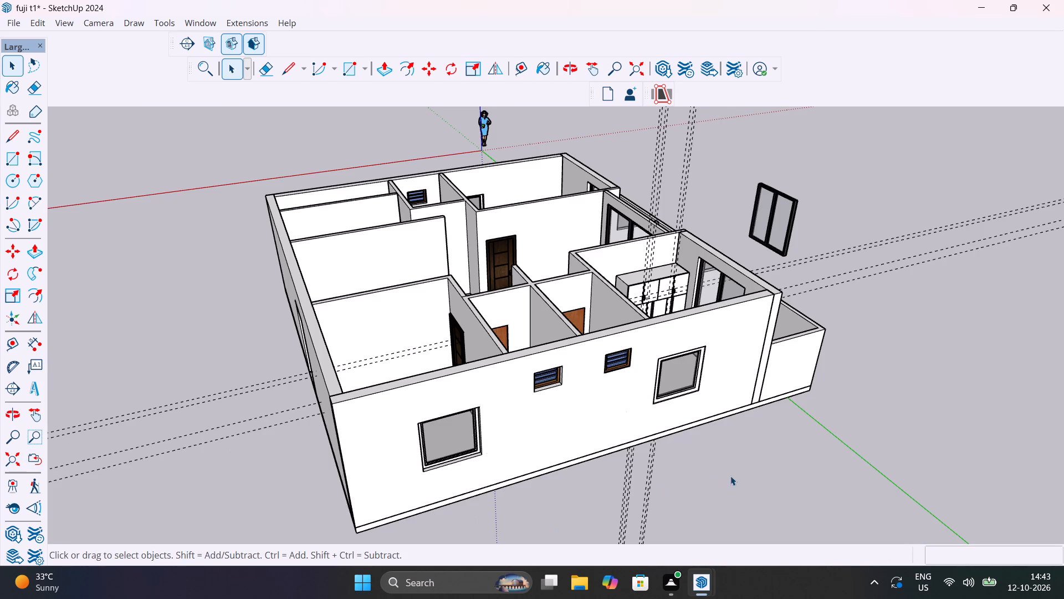
{"action": "left_click", "coordinate": [731, 476]}
{"action": "scroll", "coordinate": [678, 305], "scroll_direction": "up", "scroll_amount": 17}
{"action": "middle_click_drag", "start_coordinate": [667, 347], "coordinate": [660, 346]}
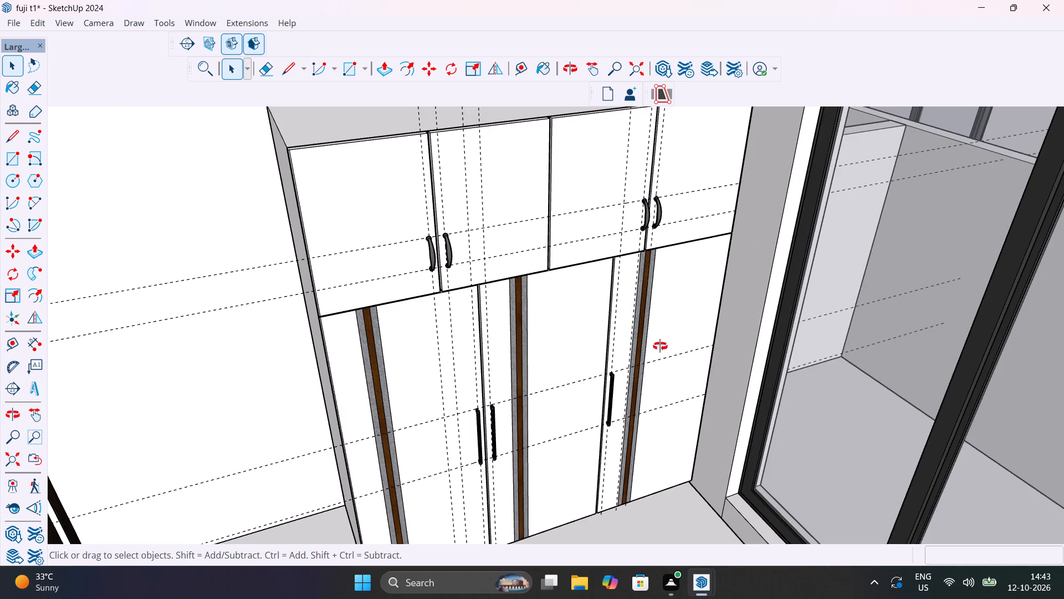
{"action": "middle_click_drag", "start_coordinate": [660, 346], "coordinate": [637, 371]}
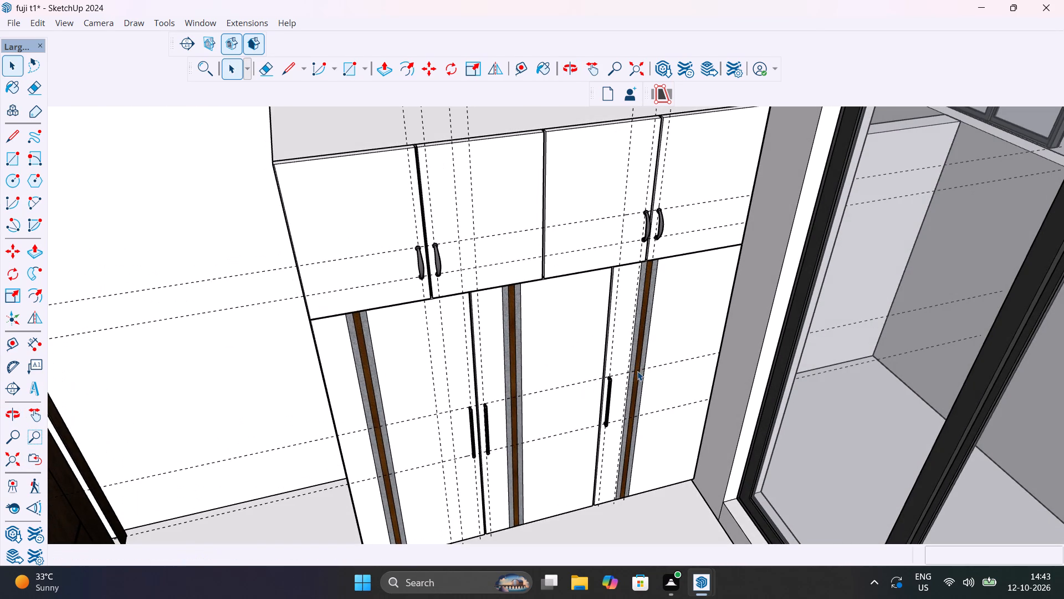
{"action": "scroll", "coordinate": [533, 429], "scroll_direction": "up", "scroll_amount": 6}
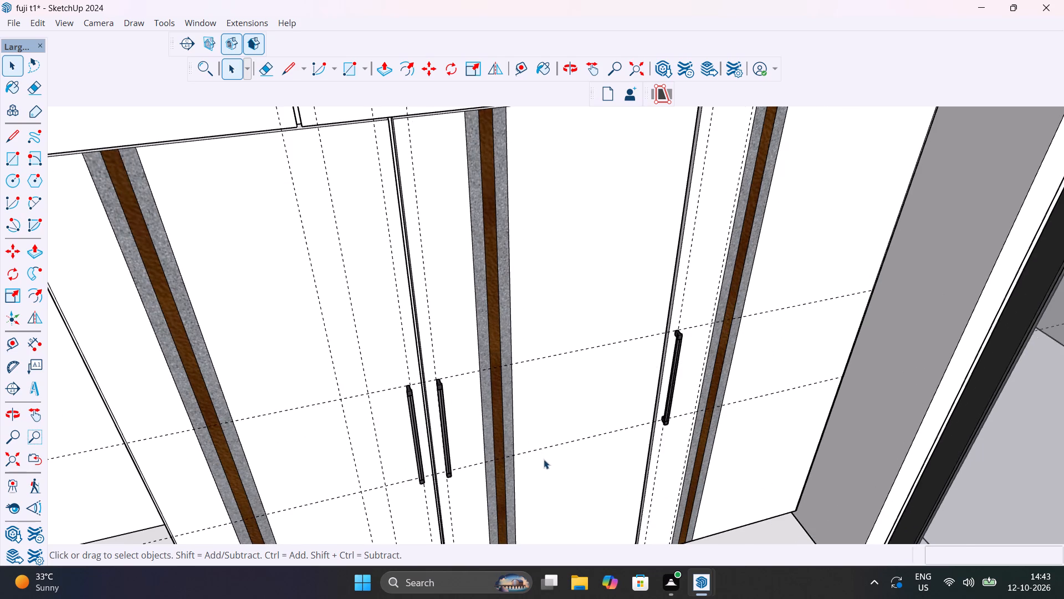
{"action": "scroll", "coordinate": [544, 459], "scroll_direction": "down", "scroll_amount": 6}
{"action": "middle_click_drag", "start_coordinate": [571, 479], "coordinate": [694, 439]}
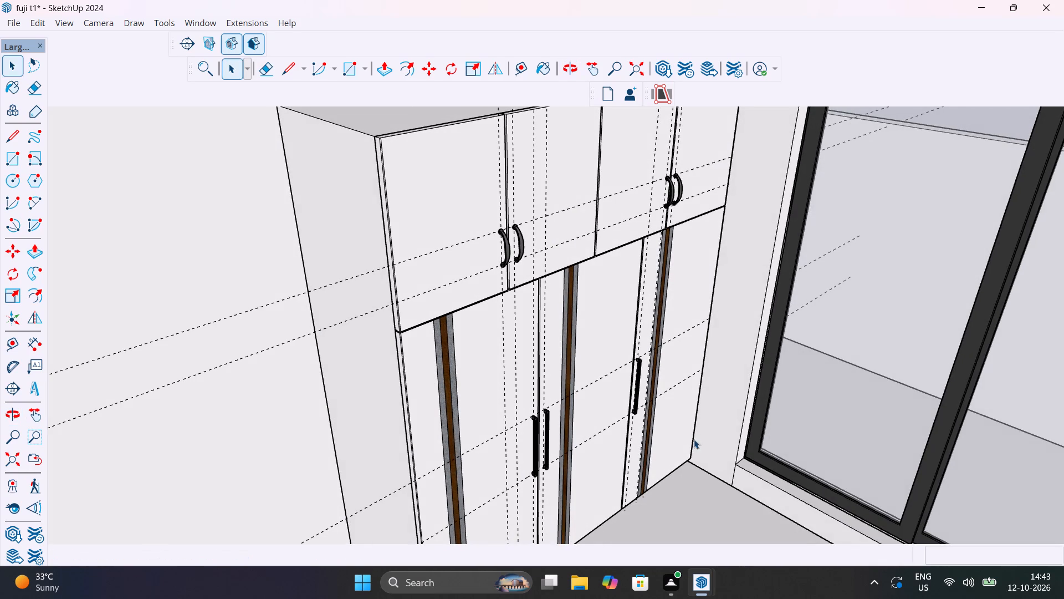
{"action": "scroll", "coordinate": [540, 454], "scroll_direction": "up", "scroll_amount": 5}
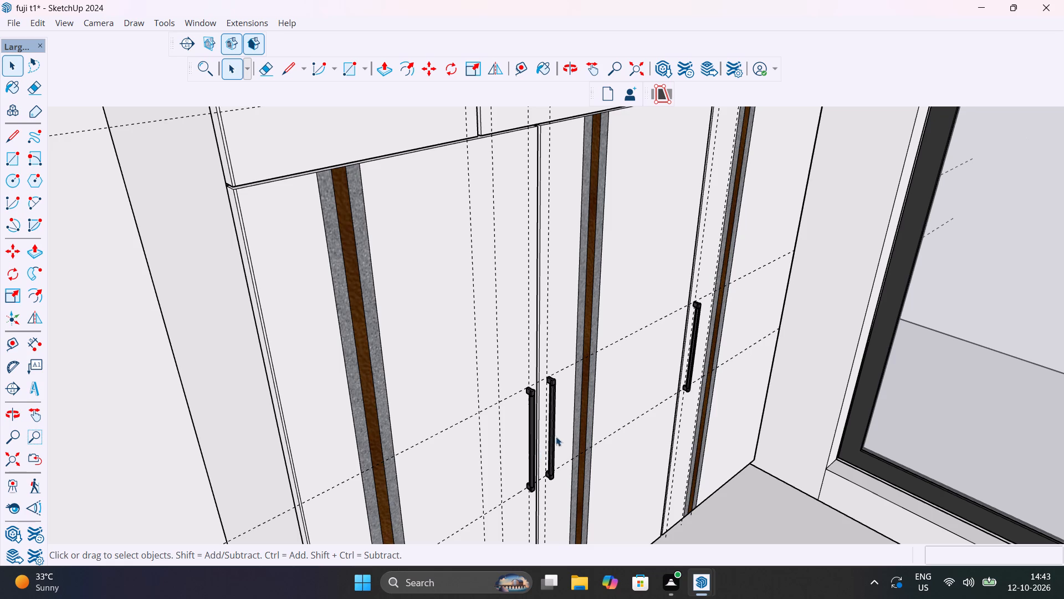
{"action": "scroll", "coordinate": [556, 436], "scroll_direction": "down", "scroll_amount": 7}
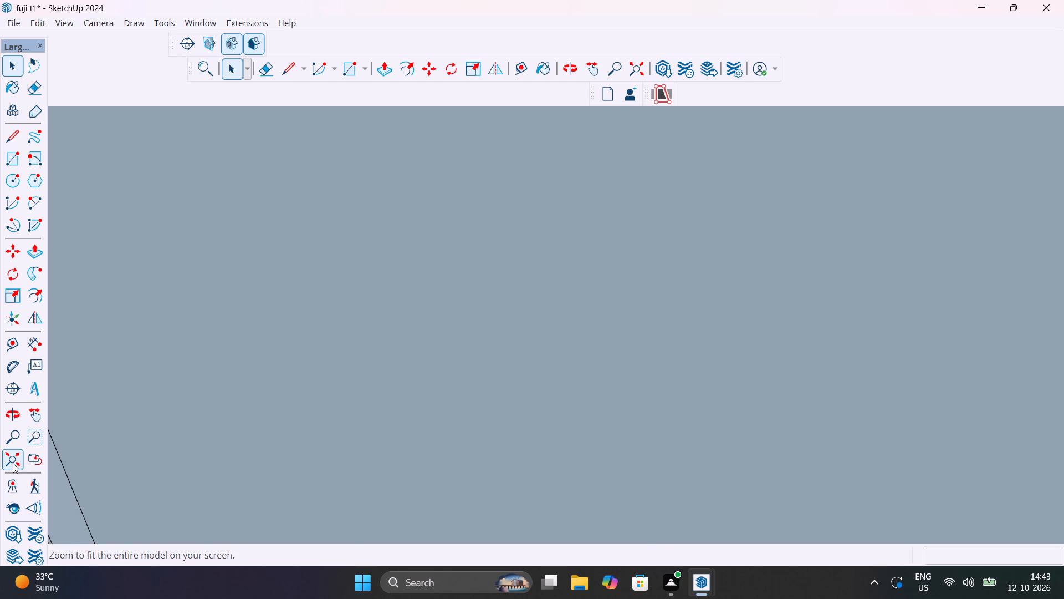
{"action": "left_click", "coordinate": [13, 463]}
{"action": "scroll", "coordinate": [733, 201], "scroll_direction": "up", "scroll_amount": 4}
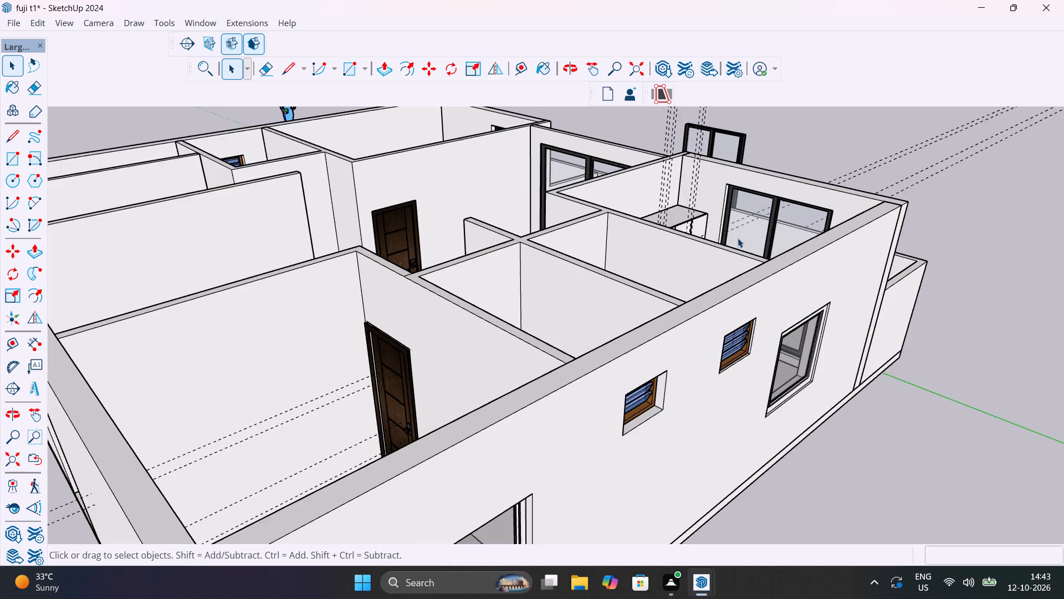
{"action": "scroll", "coordinate": [737, 246], "scroll_direction": "up", "scroll_amount": 5}
{"action": "middle_click_drag", "start_coordinate": [669, 256], "coordinate": [607, 307]}
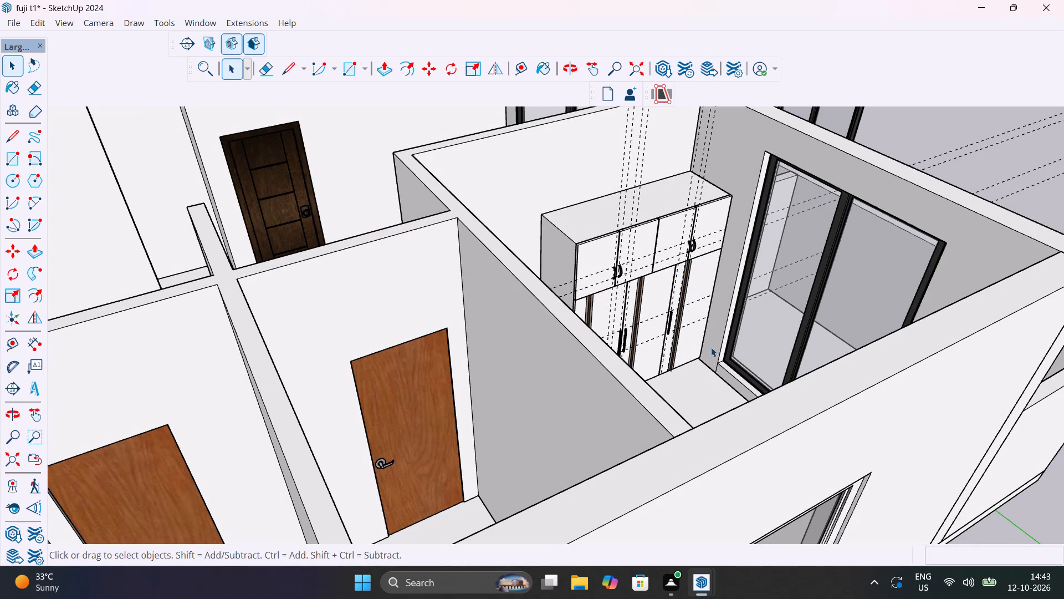
Delete all the dashed guide lines in the house model.
{"action": "scroll", "coordinate": [712, 354], "scroll_direction": "down", "scroll_amount": 11}
{"action": "middle_click_drag", "start_coordinate": [737, 369], "coordinate": [596, 319]}
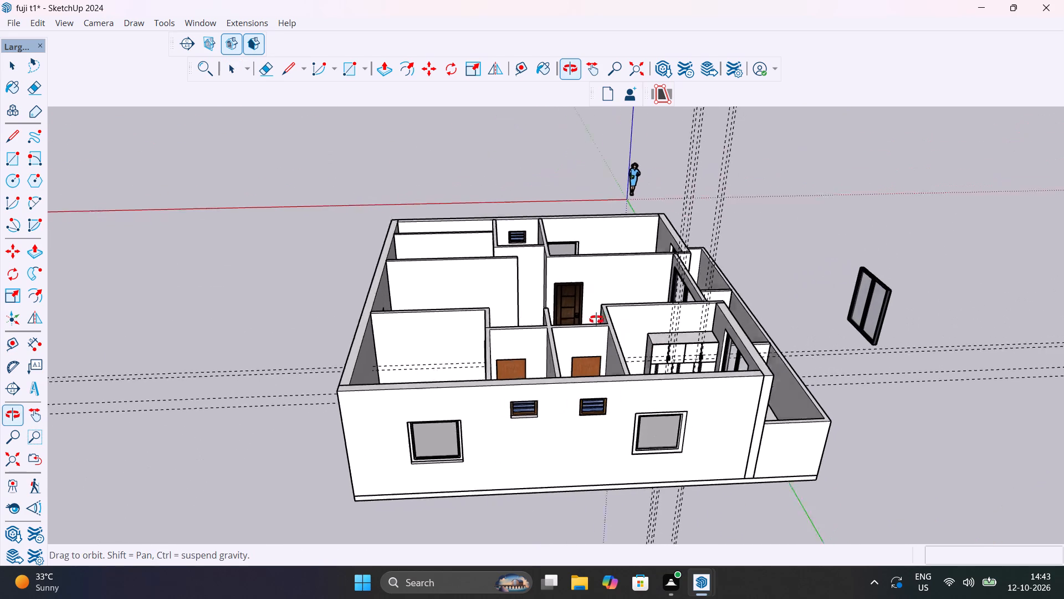
{"action": "middle_click_drag", "start_coordinate": [596, 319], "coordinate": [594, 319]}
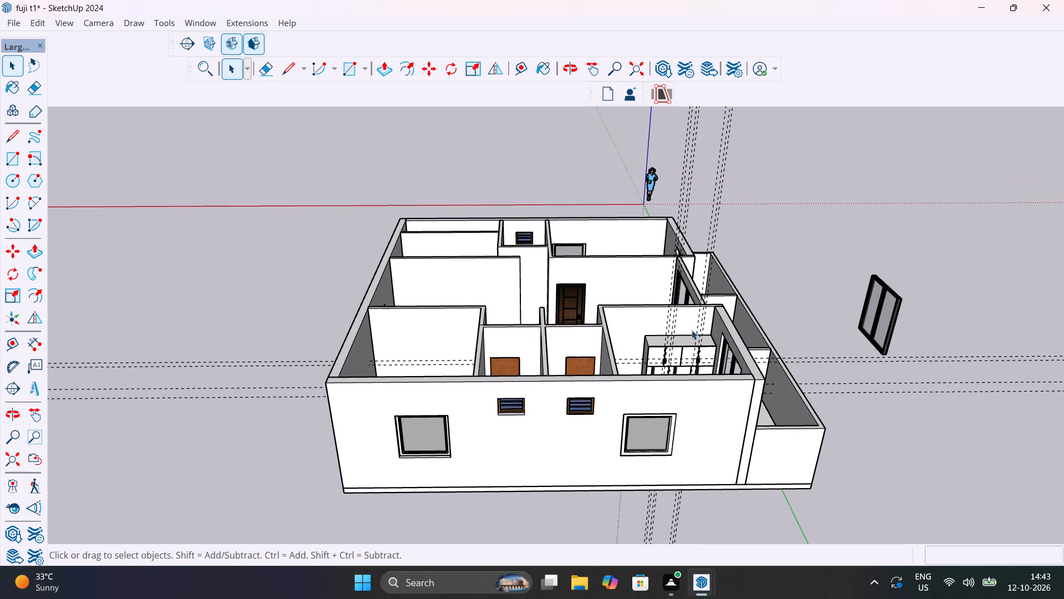
{"action": "scroll", "coordinate": [702, 326], "scroll_direction": "up", "scroll_amount": 5}
{"action": "scroll", "coordinate": [702, 326], "scroll_direction": "down", "scroll_amount": 12}
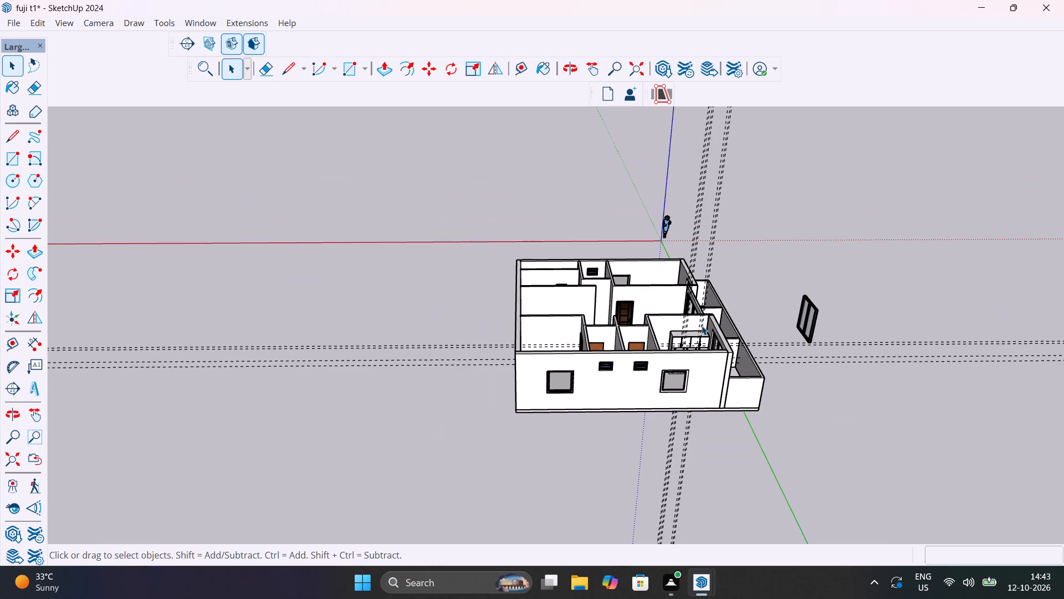
{"action": "left_click", "coordinate": [40, 25]}
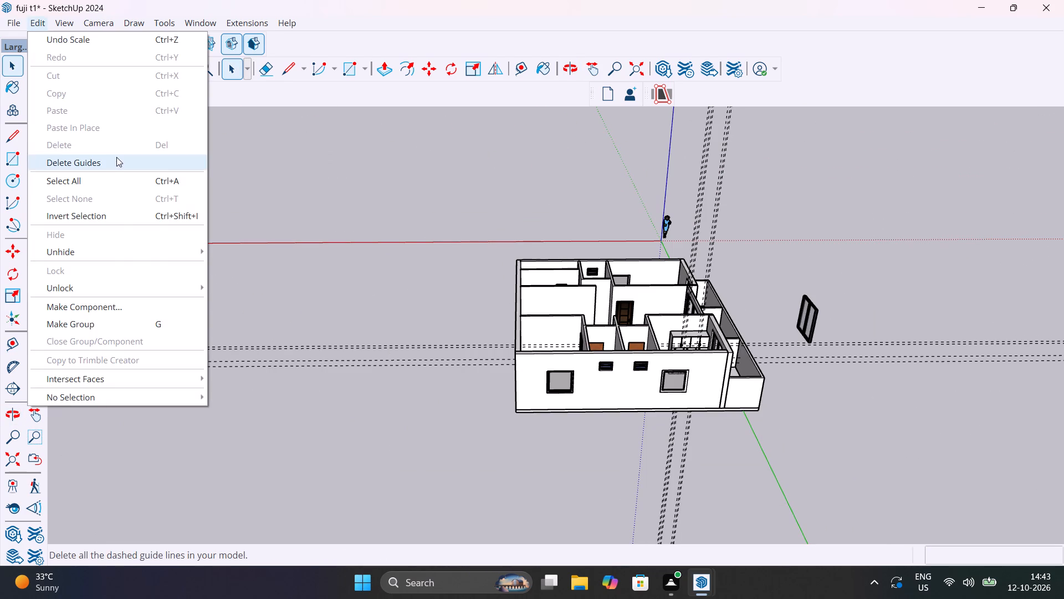
{"action": "left_click", "coordinate": [117, 161]}
{"action": "scroll", "coordinate": [704, 355], "scroll_direction": "up", "scroll_amount": 3}
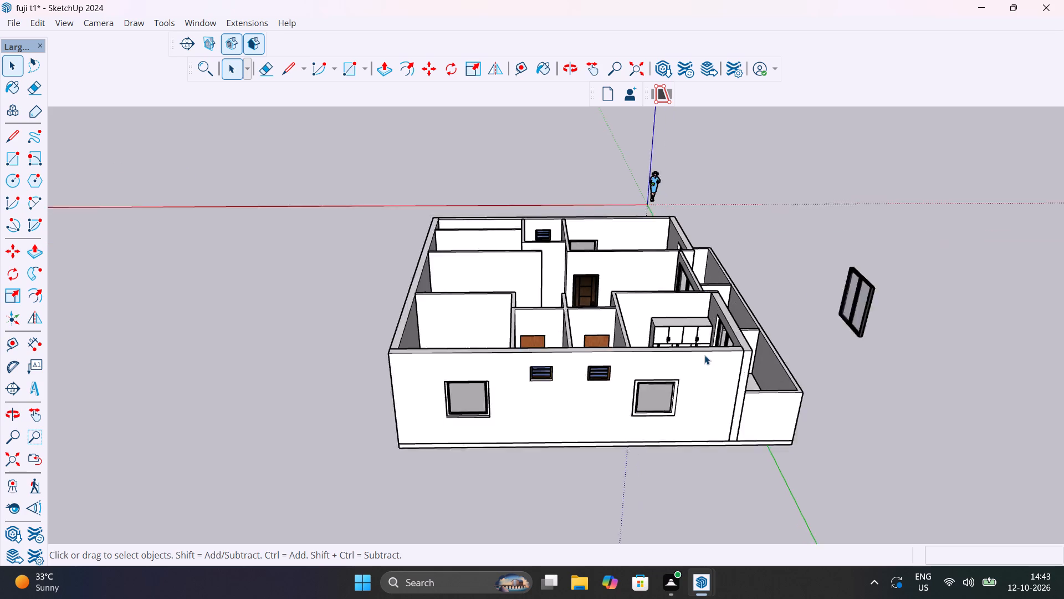
Examine the bedroom wardrobe's doors, vertical decorative strips and handles up close and from several angles.
{"action": "scroll", "coordinate": [704, 355], "scroll_direction": "up", "scroll_amount": 14}
{"action": "middle_click_drag", "start_coordinate": [699, 333], "coordinate": [619, 450]}
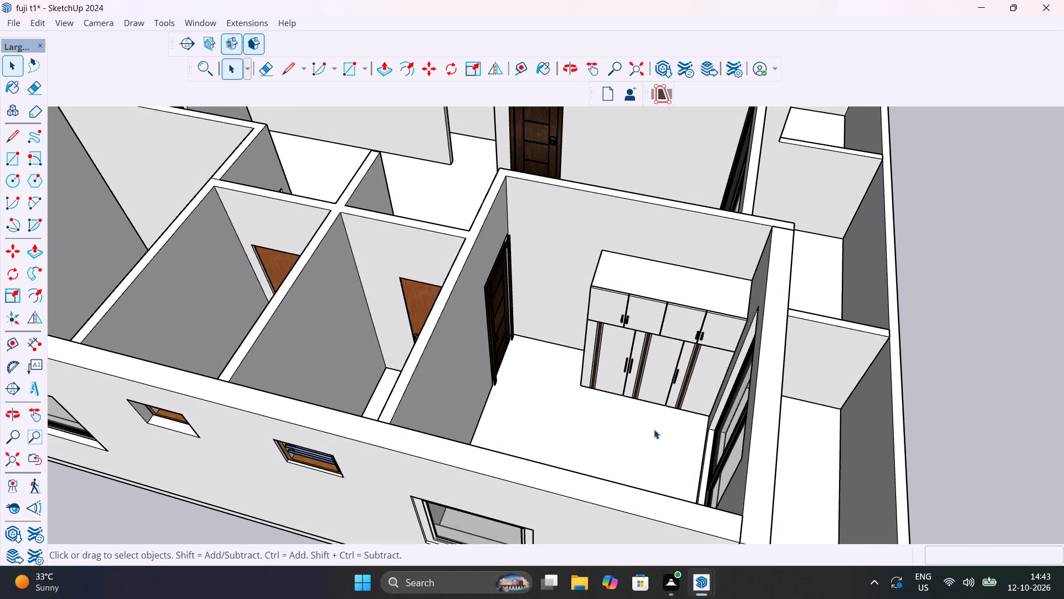
{"action": "scroll", "coordinate": [697, 359], "scroll_direction": "up", "scroll_amount": 12}
{"action": "middle_click_drag", "start_coordinate": [705, 361], "coordinate": [741, 349]}
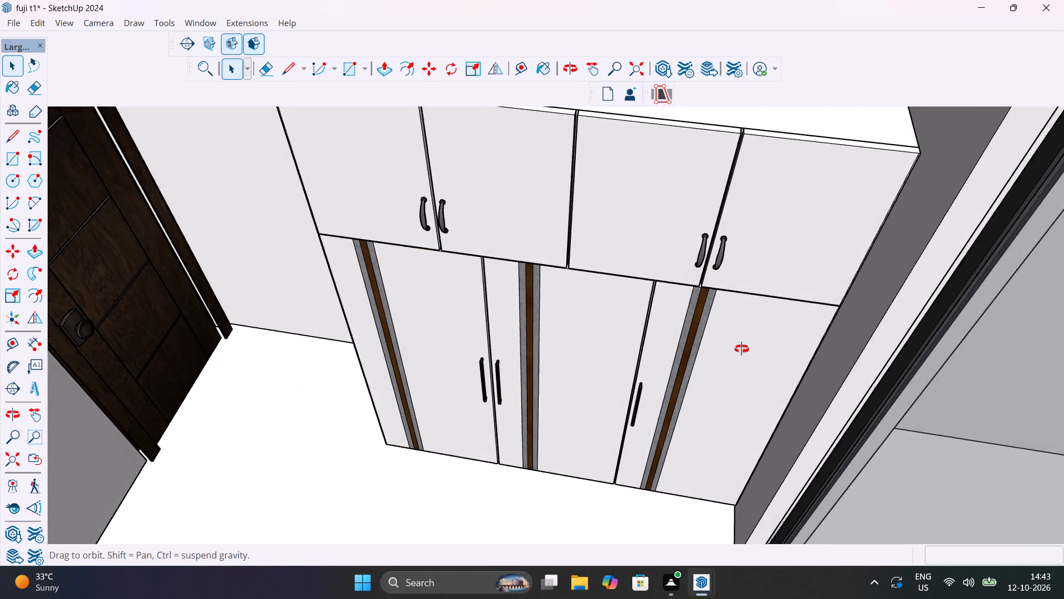
{"action": "middle_click_drag", "start_coordinate": [741, 349], "coordinate": [805, 333]}
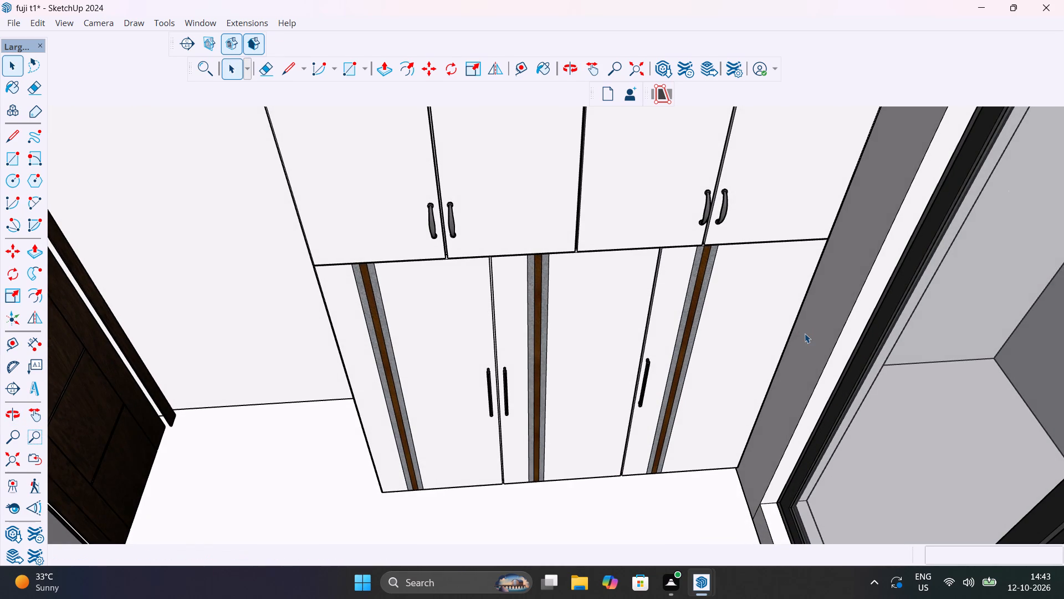
{"action": "scroll", "coordinate": [560, 428], "scroll_direction": "down", "scroll_amount": 7}
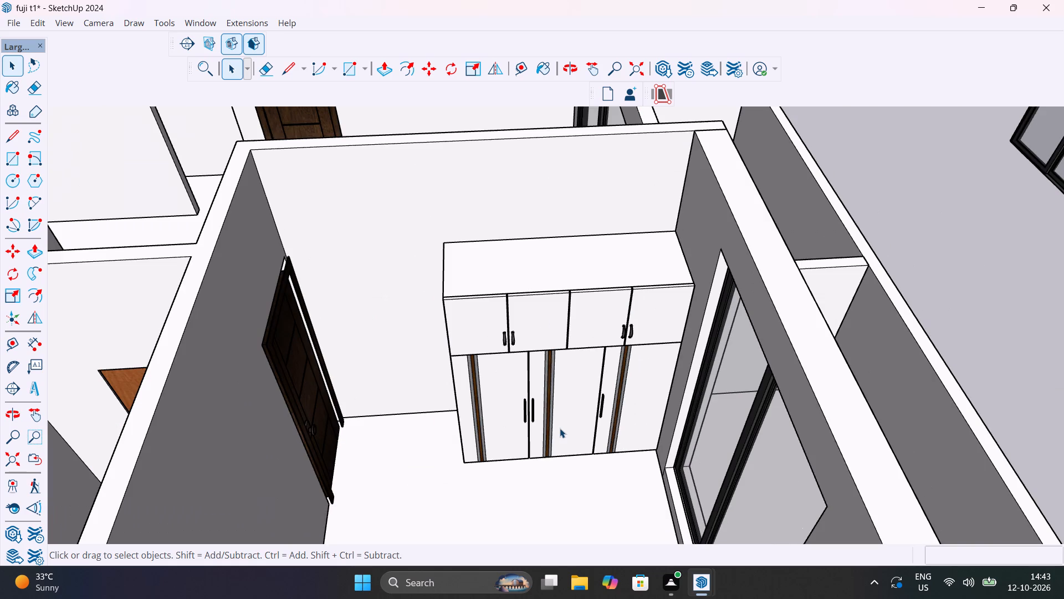
{"action": "middle_click_drag", "start_coordinate": [591, 422], "coordinate": [659, 414]}
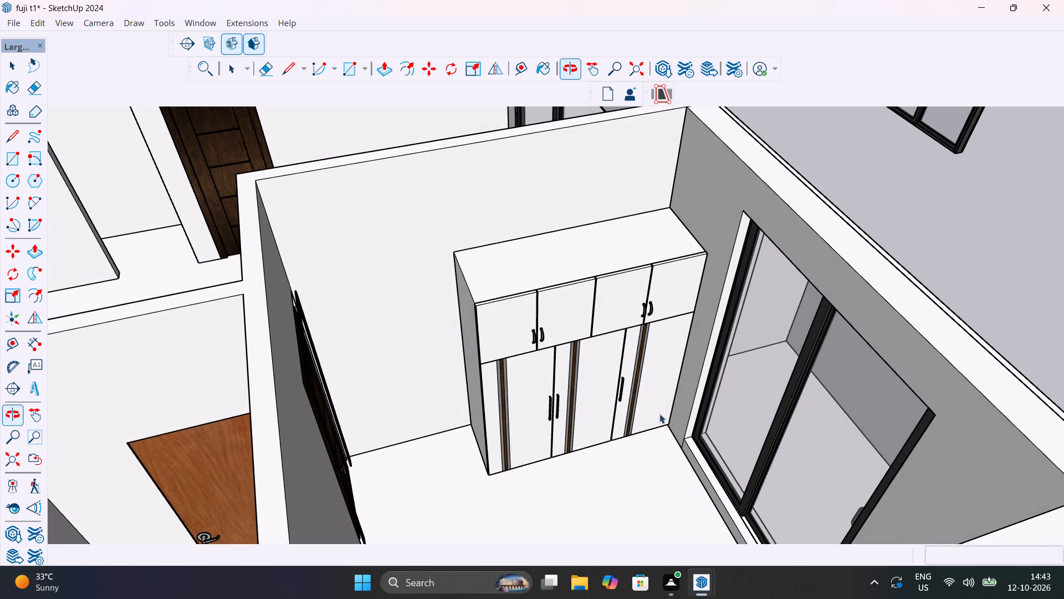
{"action": "scroll", "coordinate": [502, 381], "scroll_direction": "up", "scroll_amount": 10}
{"action": "middle_click_drag", "start_coordinate": [533, 403], "coordinate": [632, 340]}
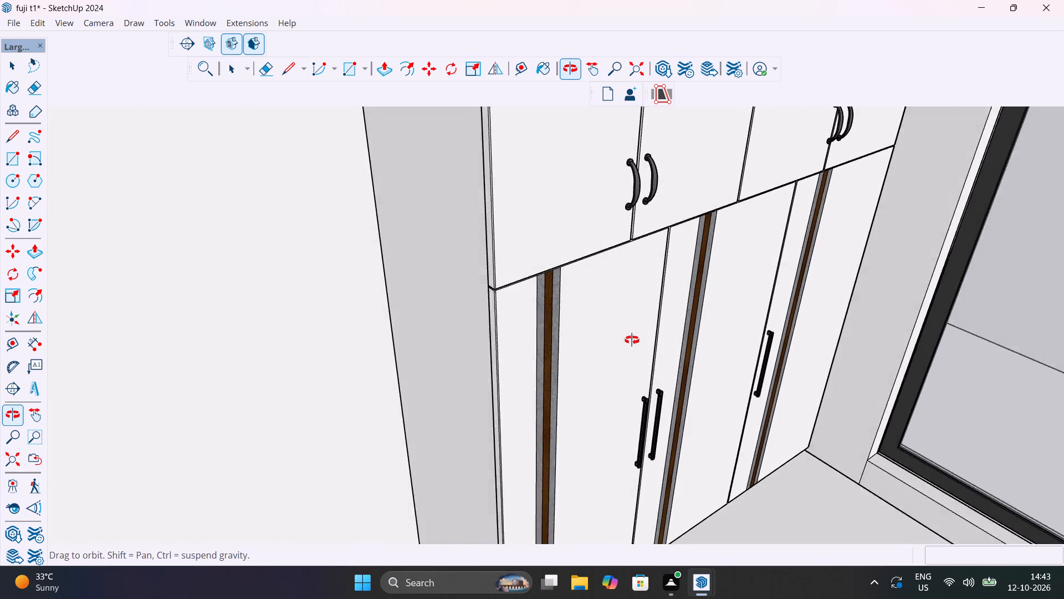
{"action": "middle_click_drag", "start_coordinate": [632, 340], "coordinate": [499, 362]}
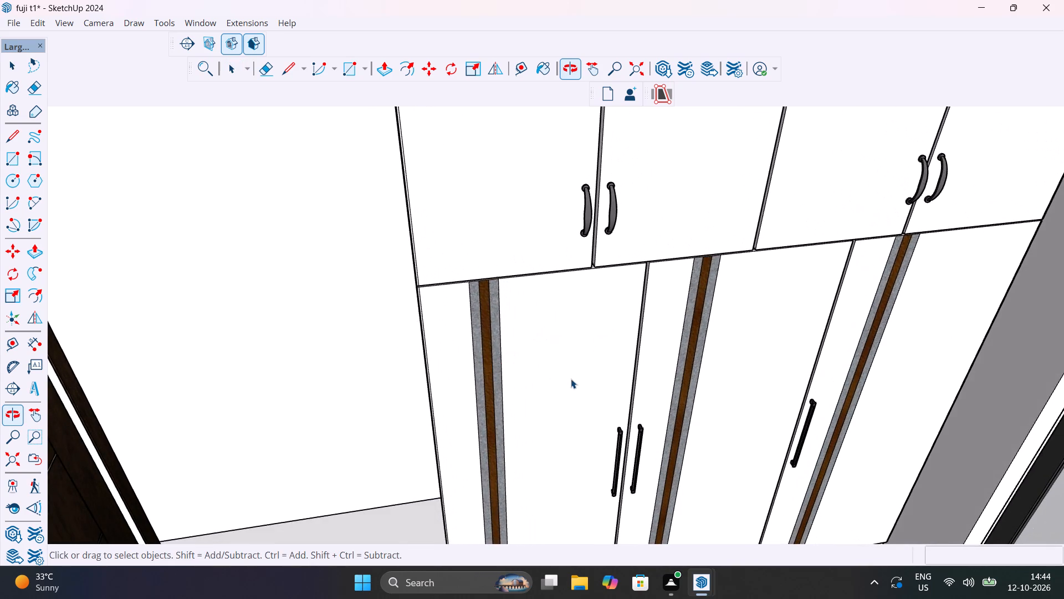
Review the house's rooms, doors and windows from opposite sides, ending with a close check of the bedroom wardrobe's front.
{"action": "scroll", "coordinate": [576, 380], "scroll_direction": "down", "scroll_amount": 18}
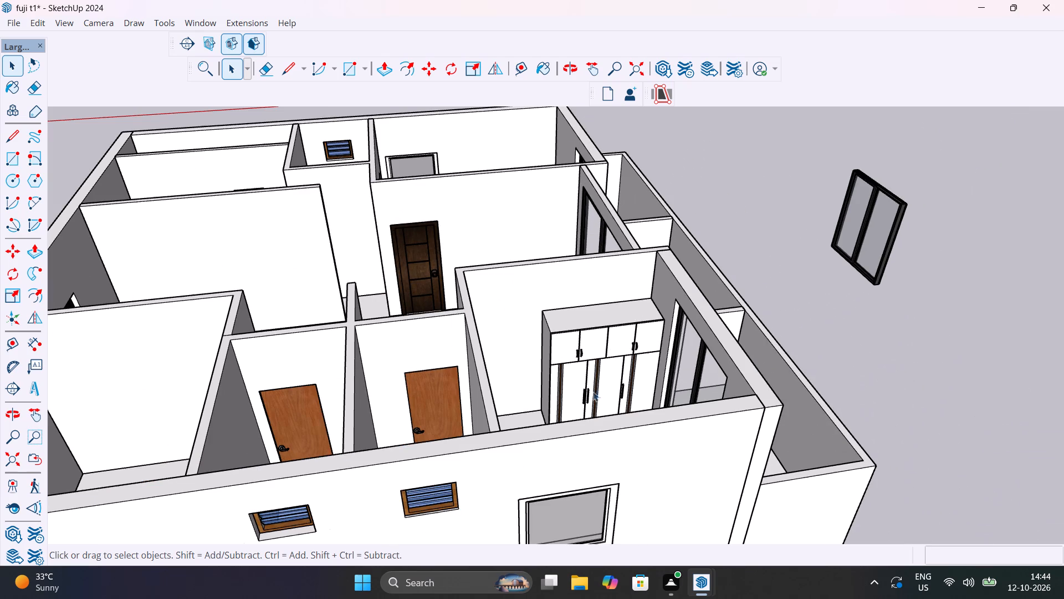
{"action": "middle_click_drag", "start_coordinate": [597, 388], "coordinate": [513, 377]}
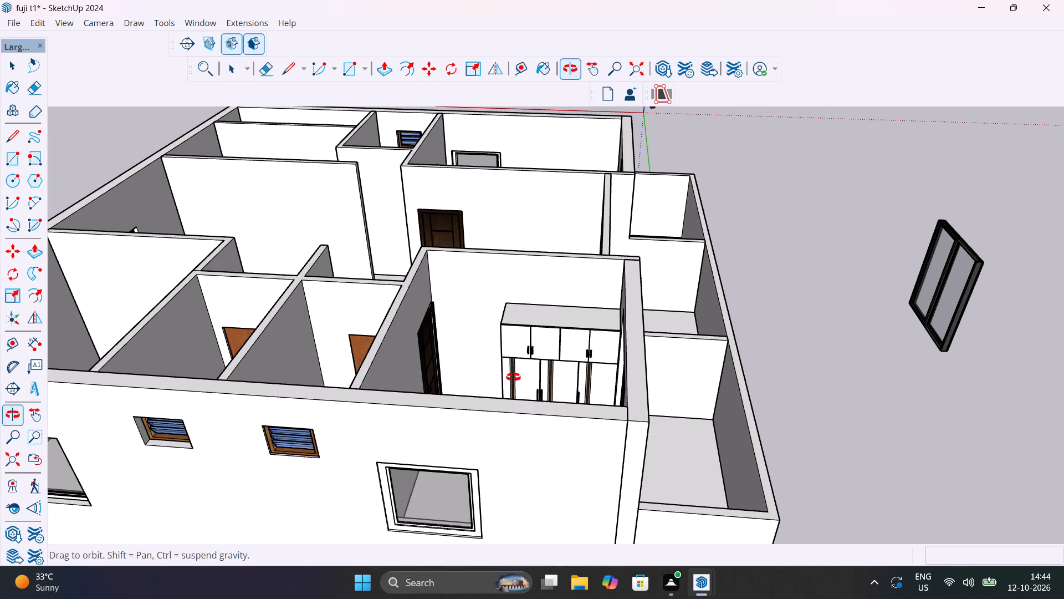
{"action": "middle_click_drag", "start_coordinate": [513, 377], "coordinate": [705, 425]}
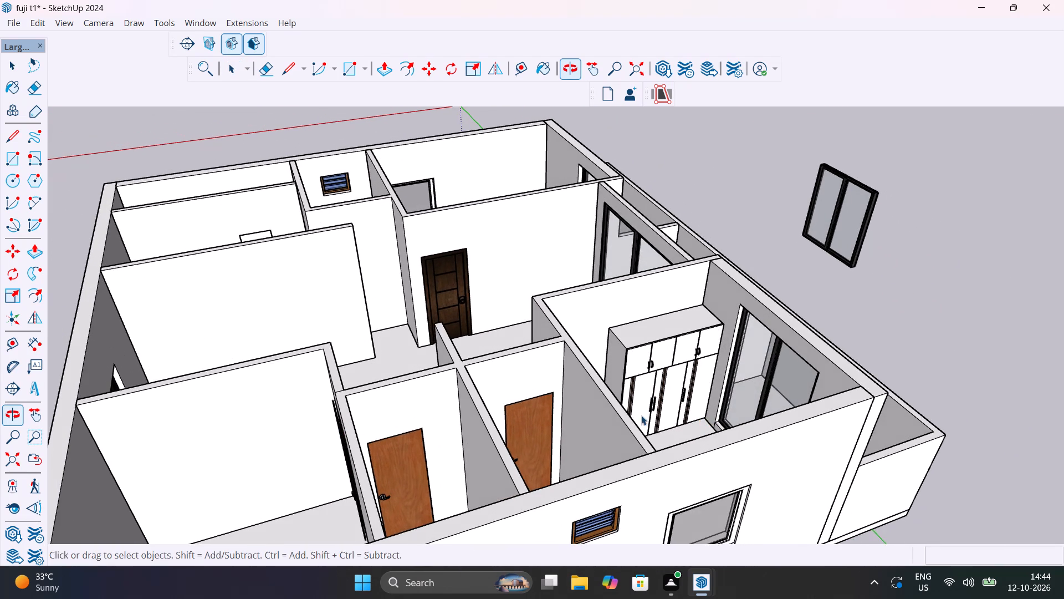
{"action": "scroll", "coordinate": [557, 407], "scroll_direction": "down", "scroll_amount": 7}
{"action": "middle_click_drag", "start_coordinate": [531, 412], "coordinate": [923, 404]}
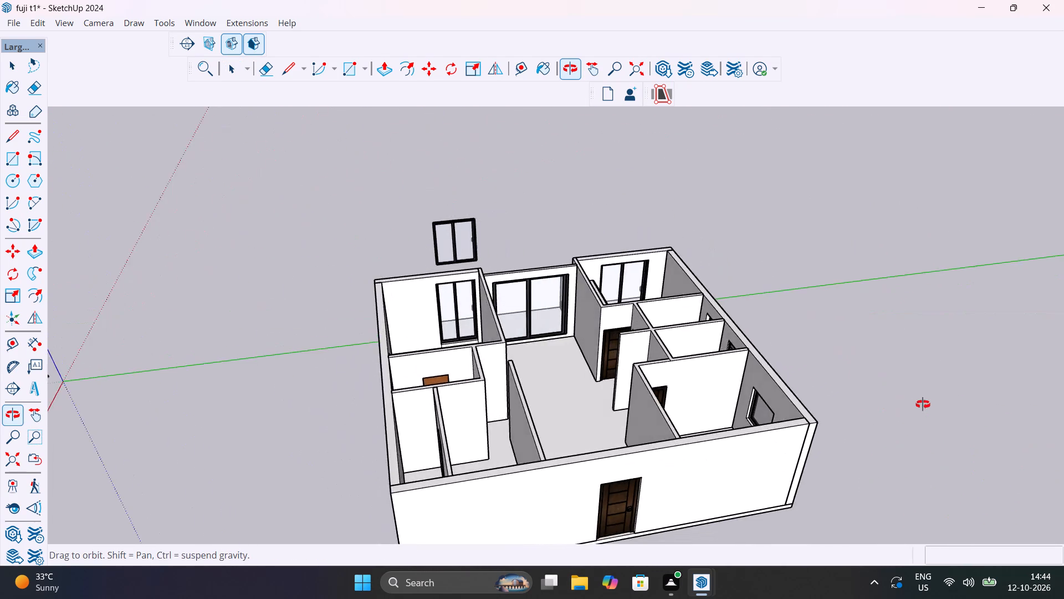
{"action": "middle_click_drag", "start_coordinate": [923, 404], "coordinate": [457, 423]}
{"action": "scroll", "coordinate": [589, 415], "scroll_direction": "up", "scroll_amount": 13}
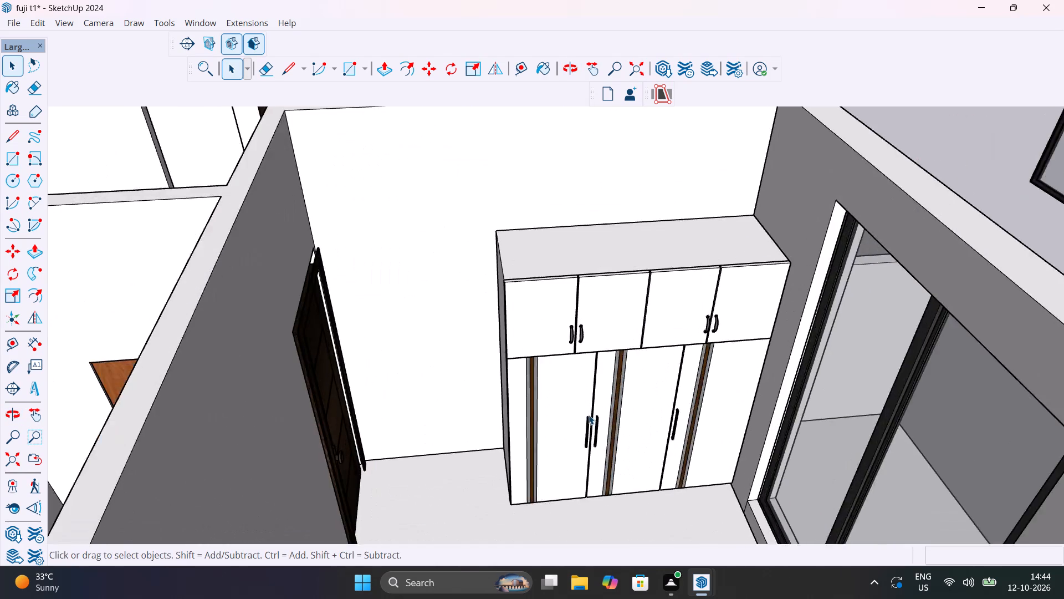
{"action": "scroll", "coordinate": [589, 415], "scroll_direction": "up", "scroll_amount": 7}
{"action": "middle_click_drag", "start_coordinate": [640, 434], "coordinate": [592, 381]}
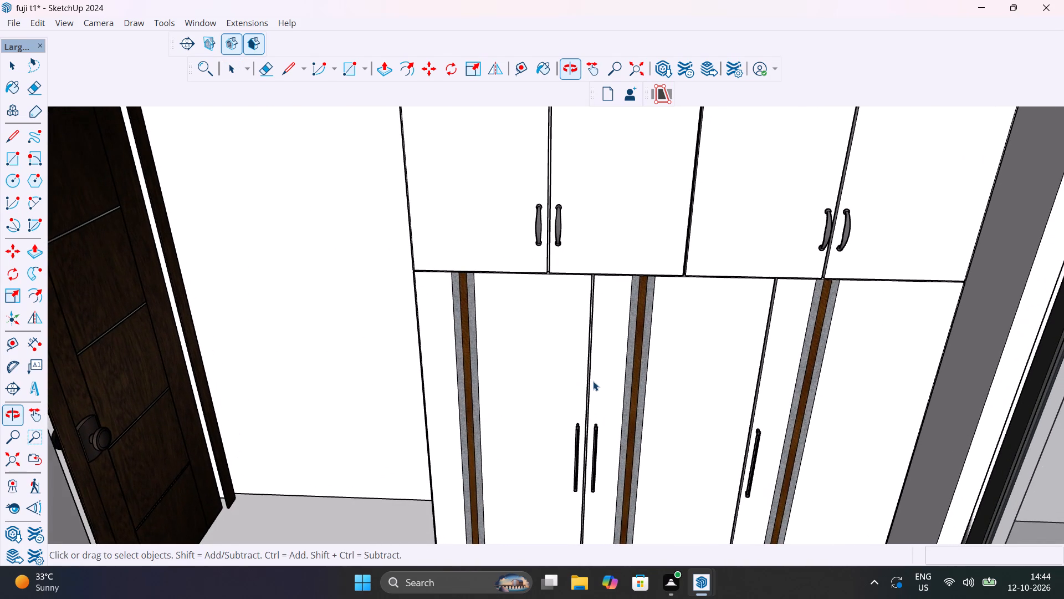
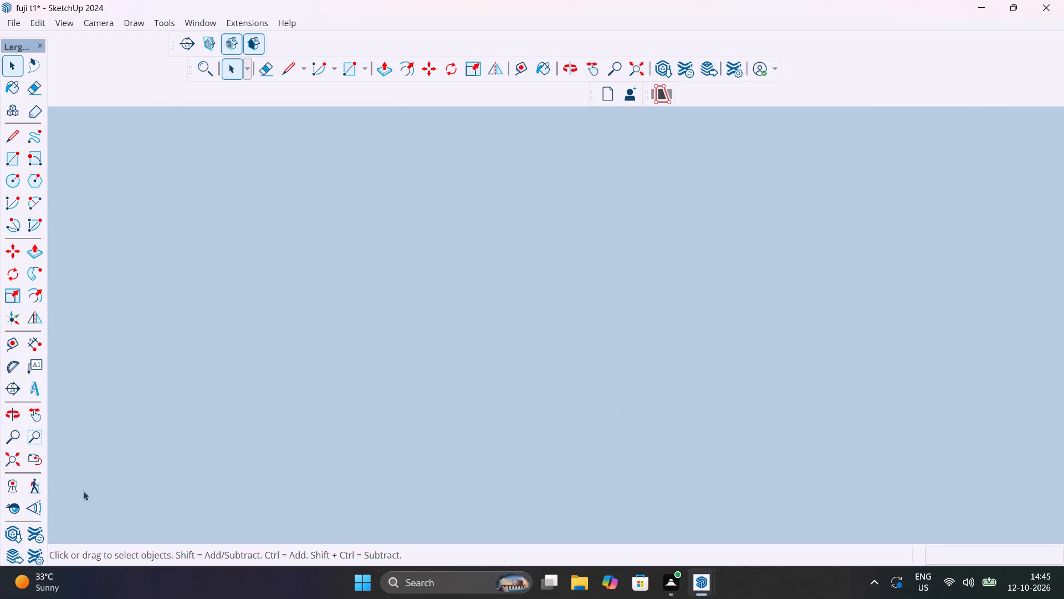
Bring the whole house back into view and examine the bedroom wardrobe's front, handles and surroundings up close and from above.
{"action": "left_click", "coordinate": [9, 464]}
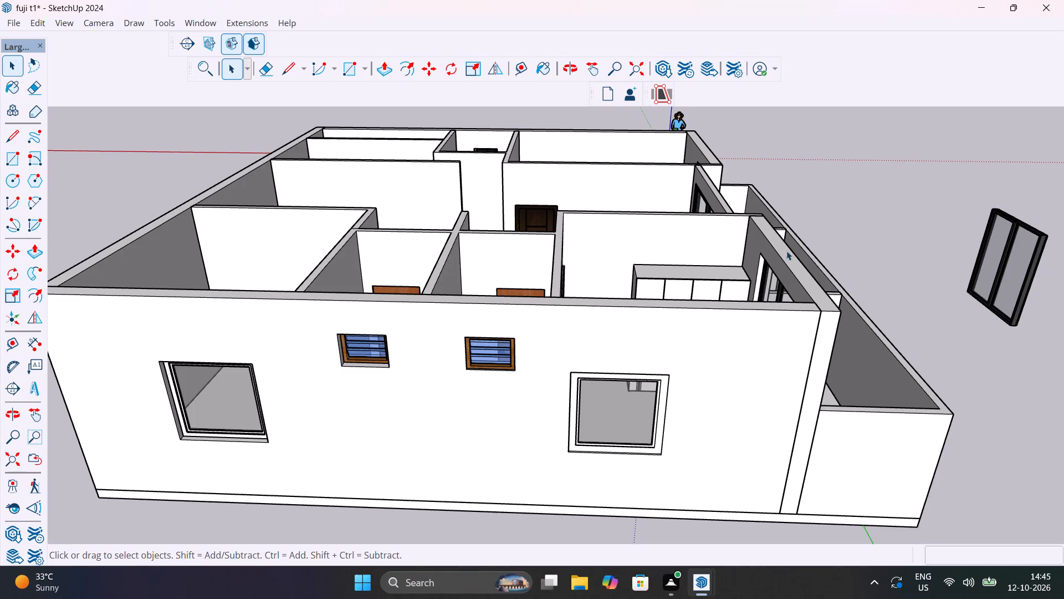
{"action": "scroll", "coordinate": [727, 266], "scroll_direction": "up", "scroll_amount": 10}
{"action": "middle_click_drag", "start_coordinate": [673, 380], "coordinate": [760, 424]}
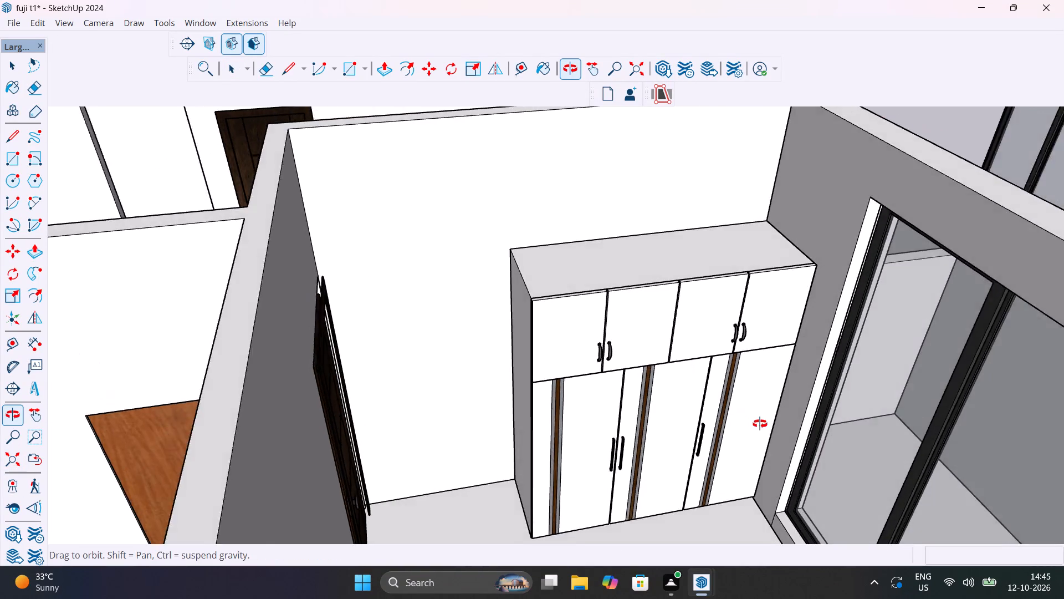
{"action": "middle_click_drag", "start_coordinate": [760, 424], "coordinate": [688, 388]}
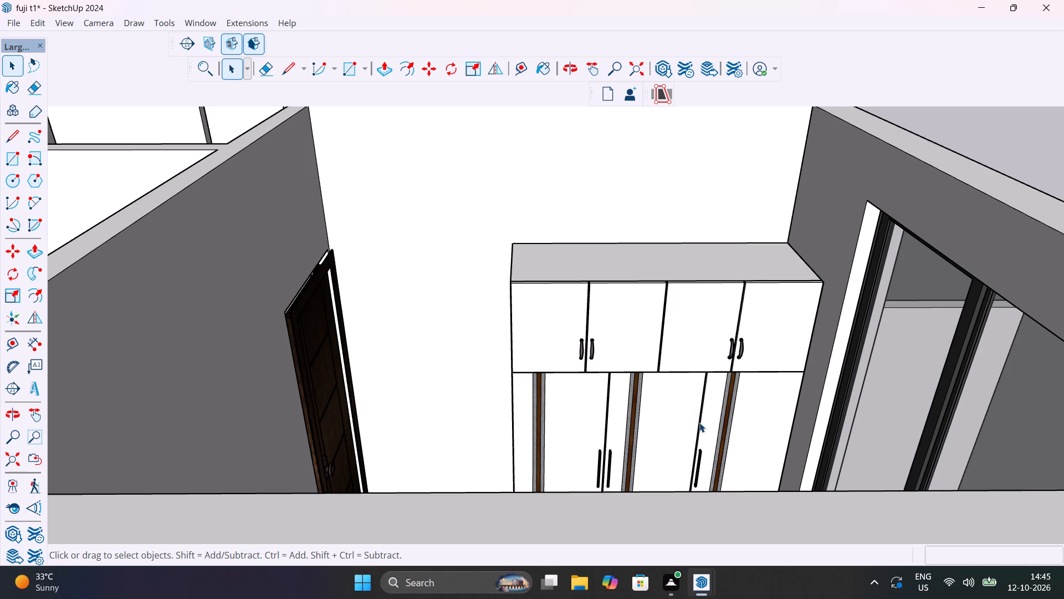
{"action": "scroll", "coordinate": [699, 423], "scroll_direction": "down", "scroll_amount": 9}
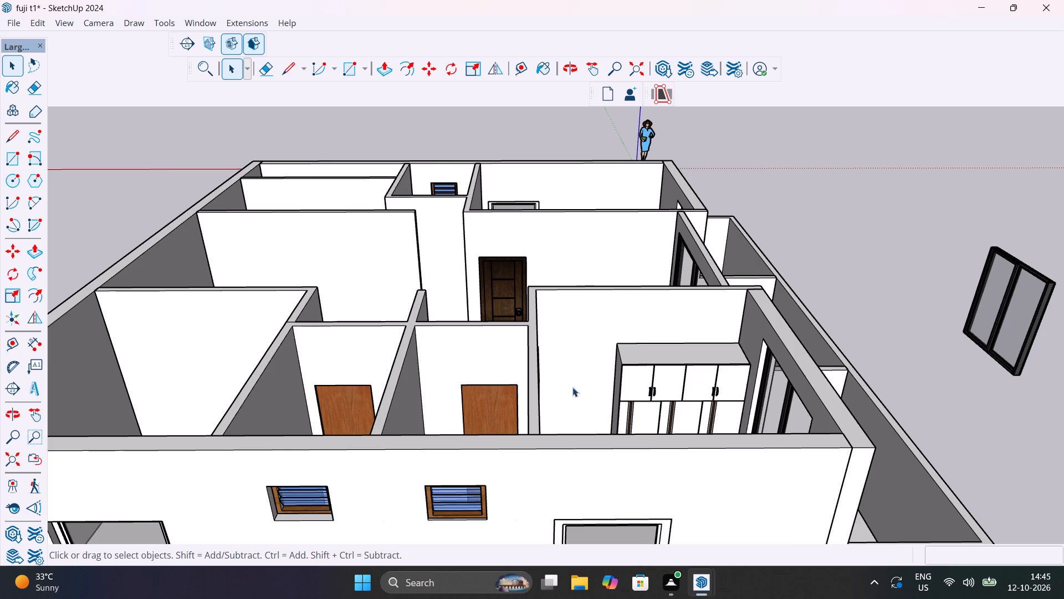
{"action": "middle_click_drag", "start_coordinate": [562, 398], "coordinate": [618, 499]}
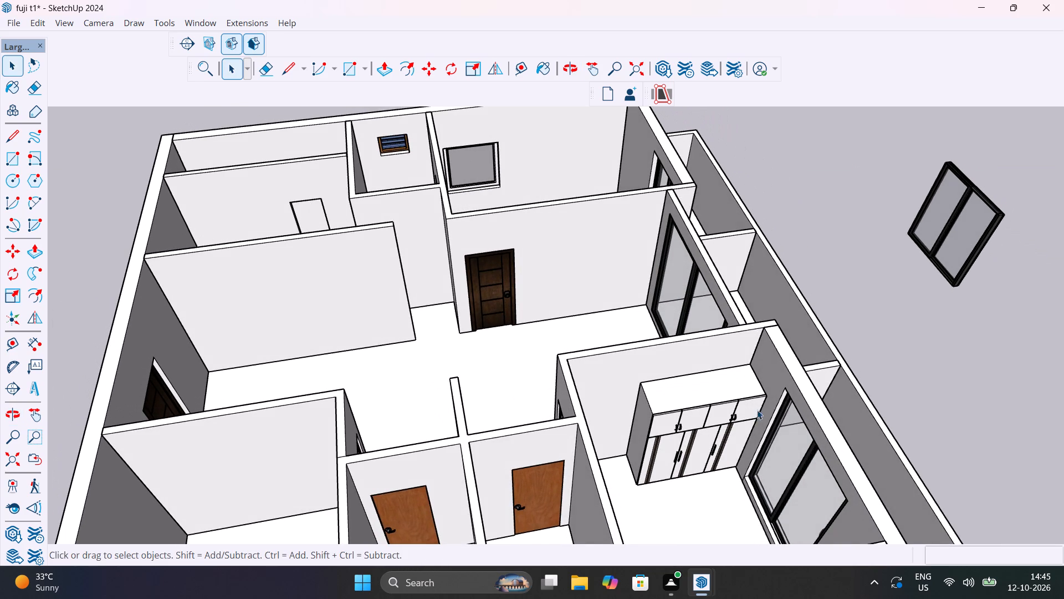
Examine the sliding glass doors of the bedrooms and main hall up close and from several angles.
{"action": "scroll", "coordinate": [610, 190], "scroll_direction": "up", "scroll_amount": 6}
{"action": "middle_click_drag", "start_coordinate": [586, 255], "coordinate": [913, 354]}
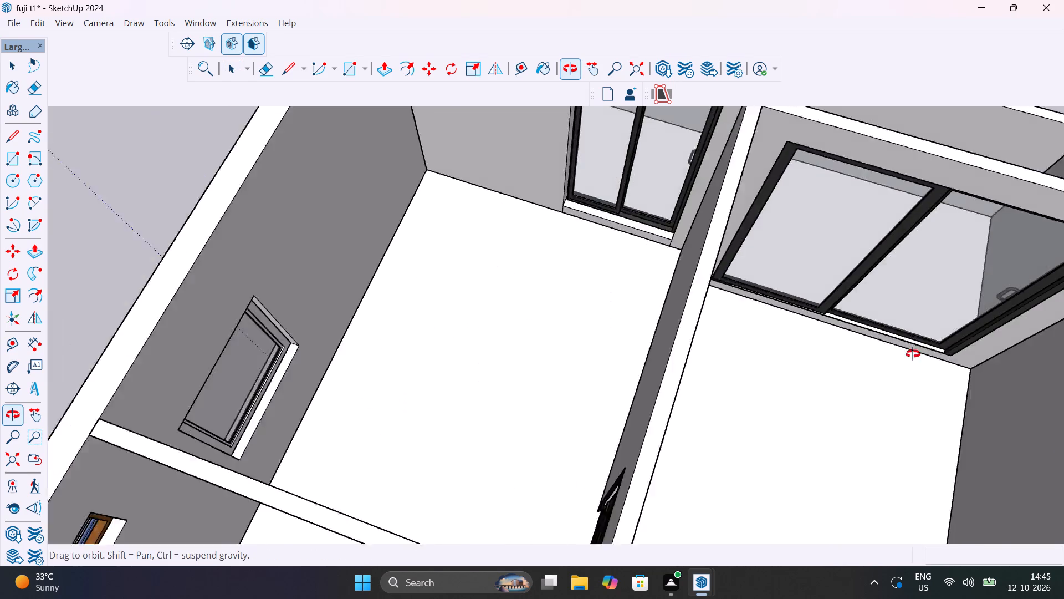
{"action": "middle_click_drag", "start_coordinate": [913, 354], "coordinate": [840, 267]}
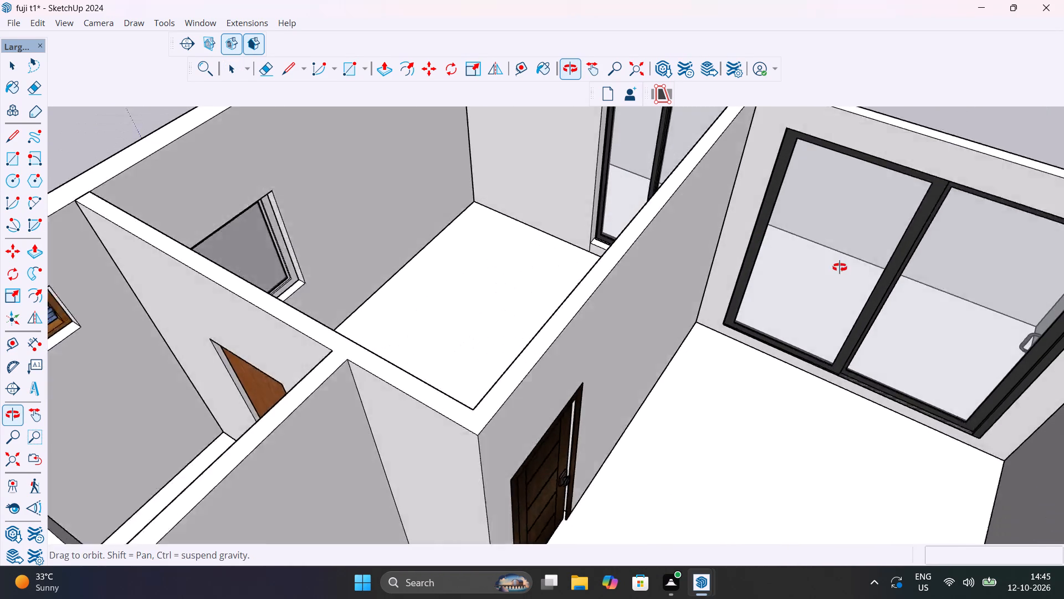
{"action": "middle_click_drag", "start_coordinate": [840, 267], "coordinate": [841, 267]}
{"action": "scroll", "coordinate": [831, 292], "scroll_direction": "down", "scroll_amount": 6}
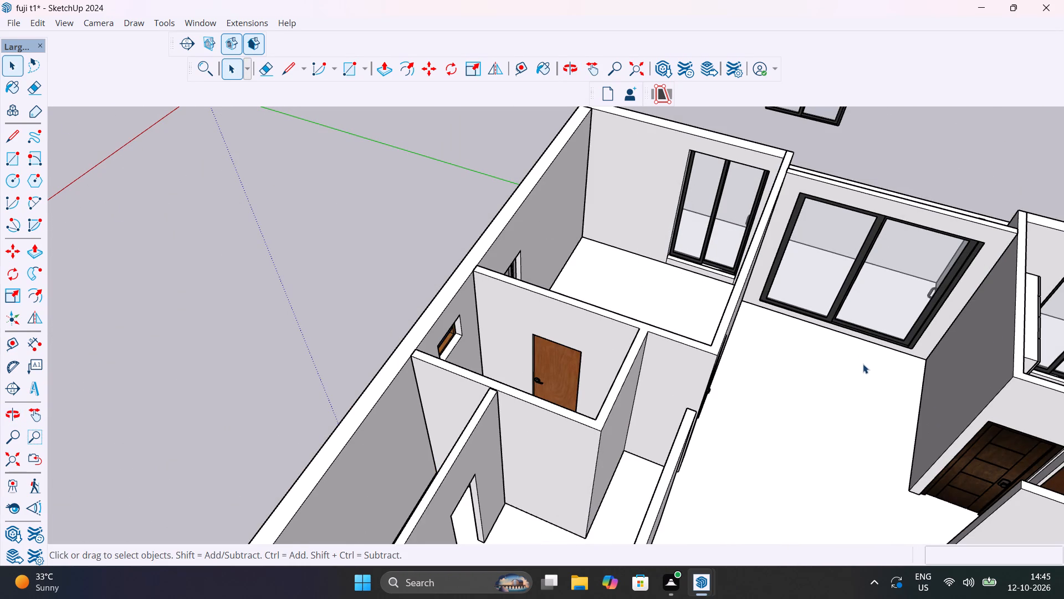
{"action": "middle_click_drag", "start_coordinate": [657, 360], "coordinate": [685, 424], "text": "shift"}
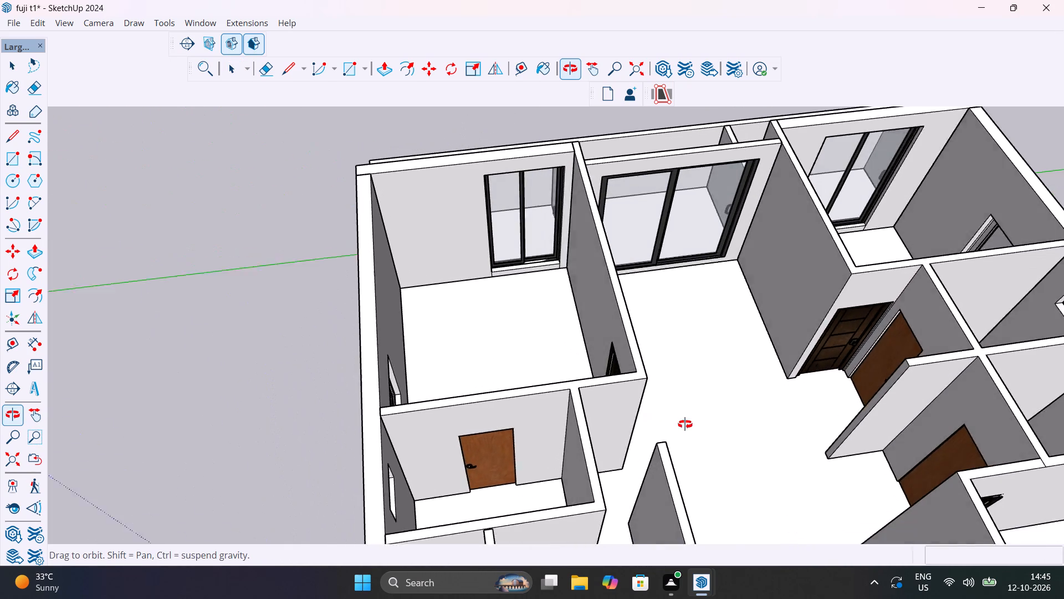
{"action": "middle_click_drag", "start_coordinate": [685, 424], "coordinate": [692, 424], "text": "shift"}
{"action": "scroll", "coordinate": [530, 190], "scroll_direction": "up", "scroll_amount": 12}
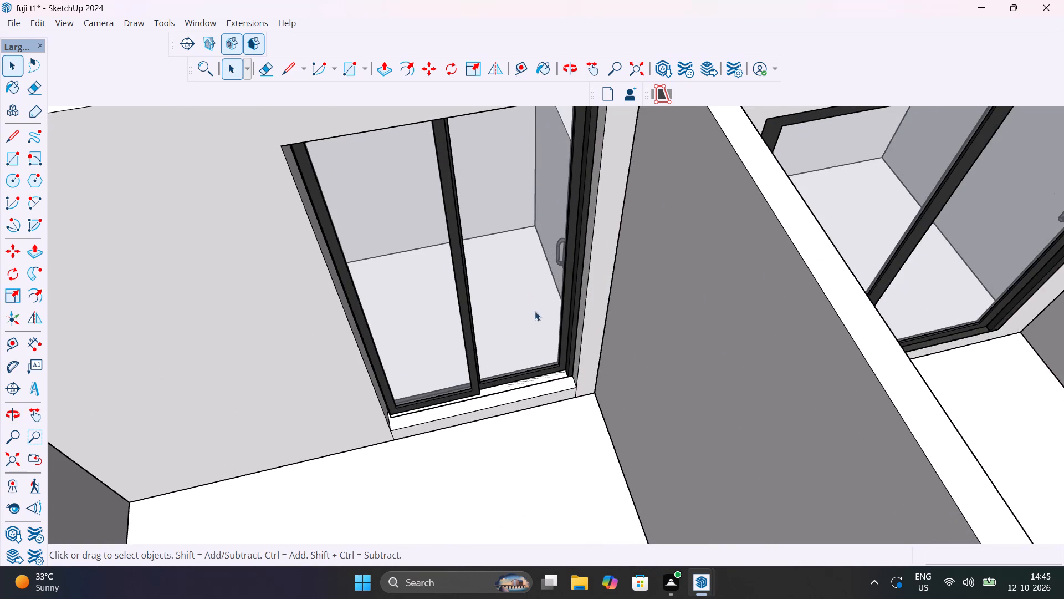
{"action": "middle_click_drag", "start_coordinate": [521, 353], "coordinate": [445, 296]}
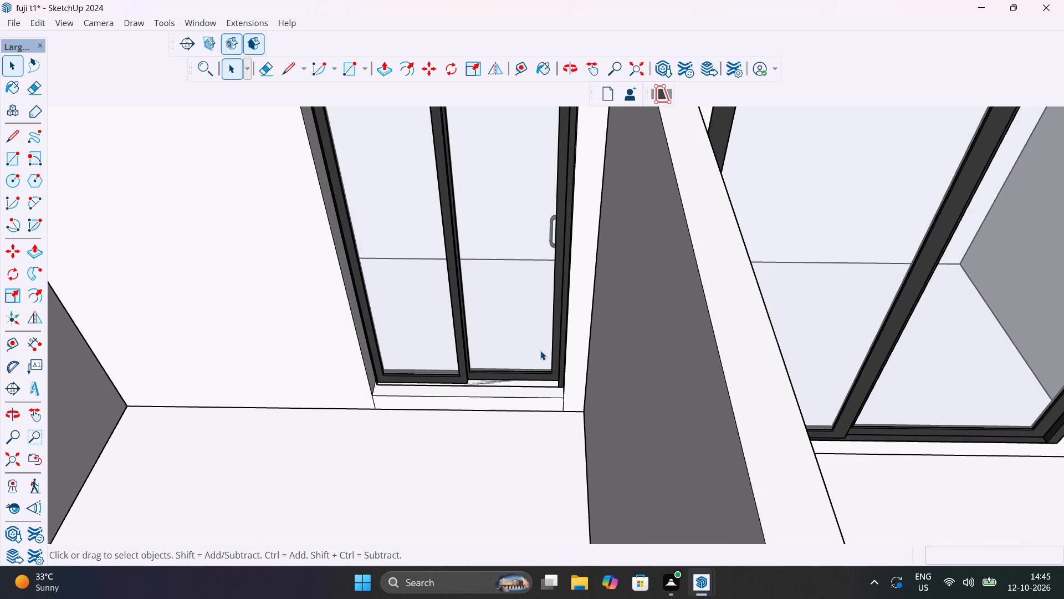
{"action": "scroll", "coordinate": [540, 351], "scroll_direction": "down", "scroll_amount": 13}
{"action": "middle_click_drag", "start_coordinate": [643, 382], "coordinate": [761, 349]}
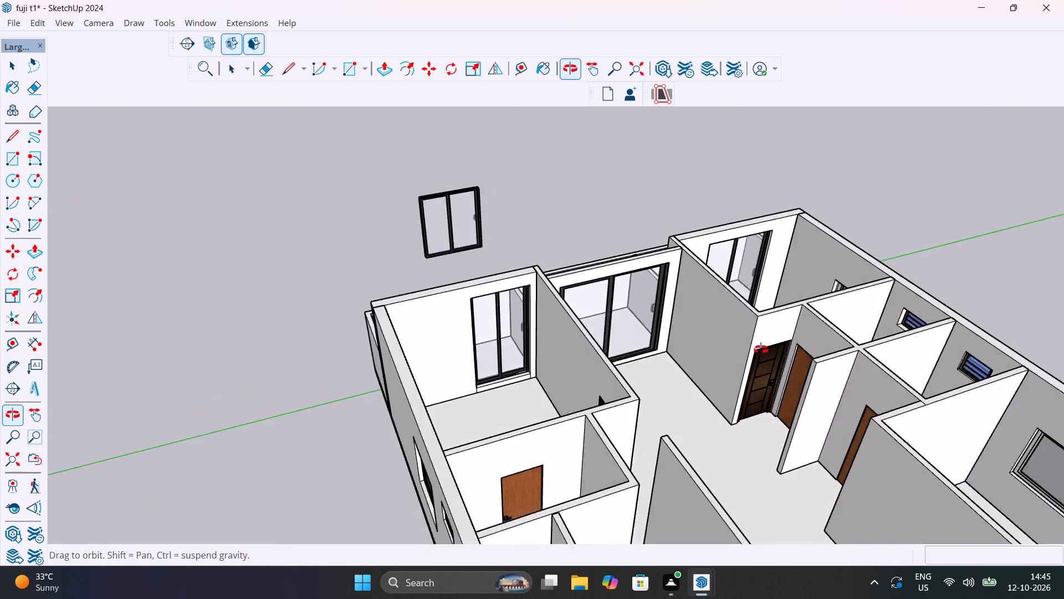
{"action": "middle_click_drag", "start_coordinate": [761, 349], "coordinate": [906, 361]}
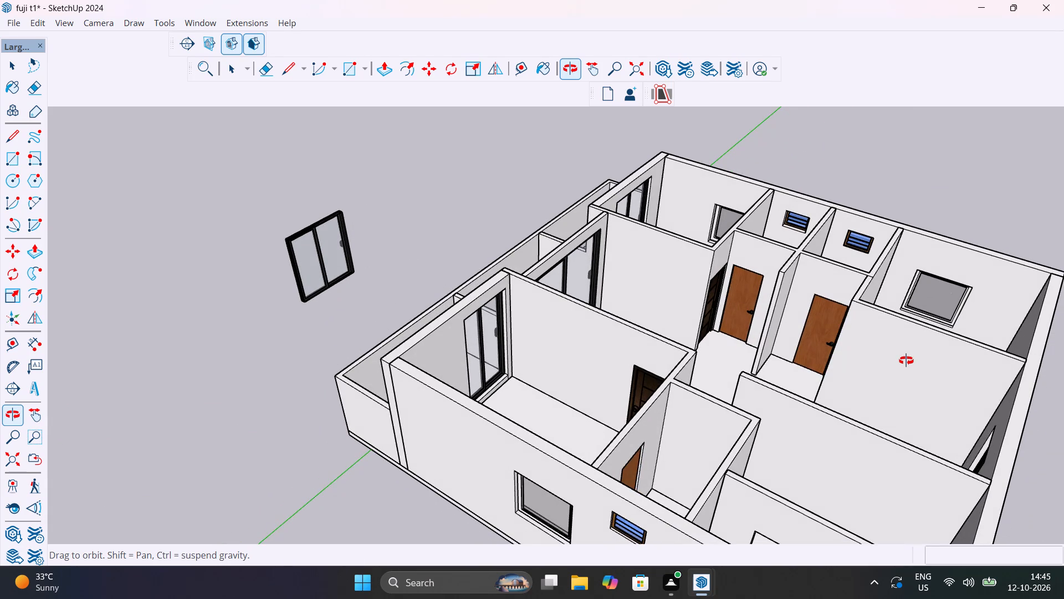
{"action": "middle_click_drag", "start_coordinate": [906, 361], "coordinate": [519, 377]}
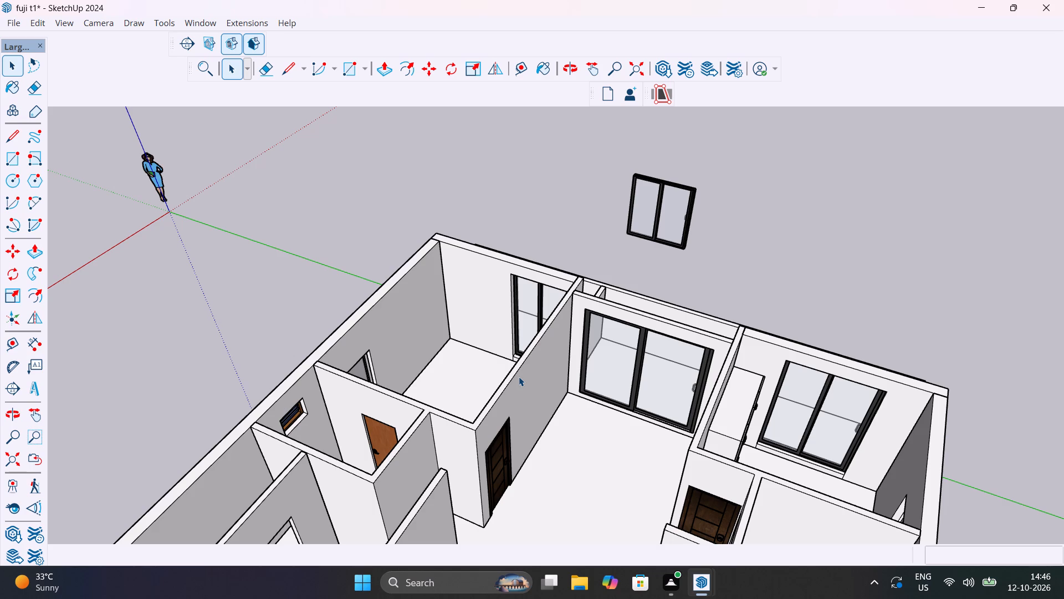
Review the whole house layout from opposite sides, checking the rooms, partition walls, doors and windows.
{"action": "scroll", "coordinate": [602, 431], "scroll_direction": "down", "scroll_amount": 5}
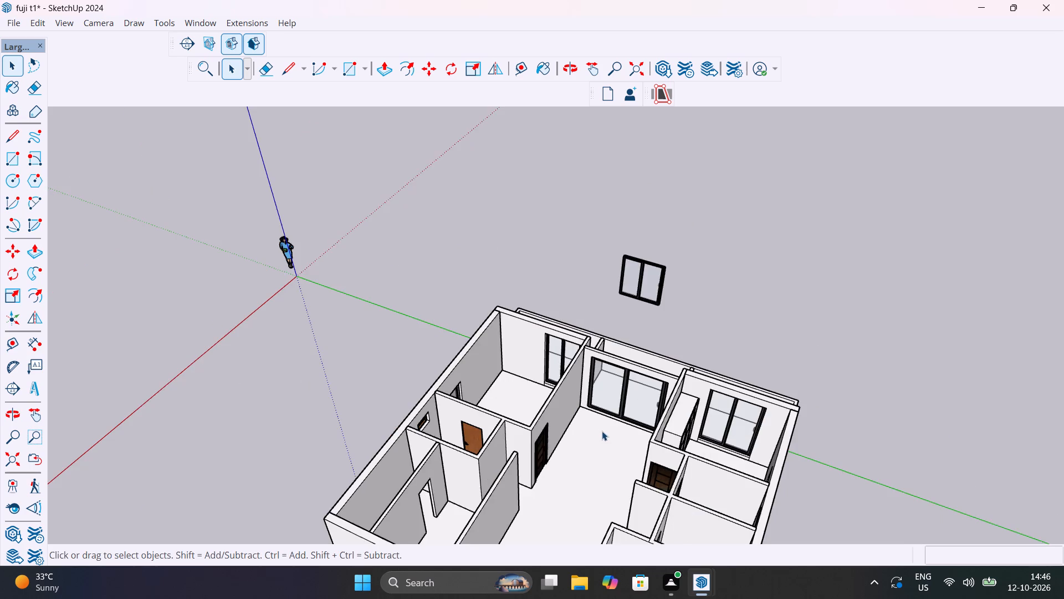
{"action": "scroll", "coordinate": [632, 468], "scroll_direction": "down", "scroll_amount": 4}
{"action": "middle_click_drag", "start_coordinate": [611, 458], "coordinate": [546, 319], "text": "shift"}
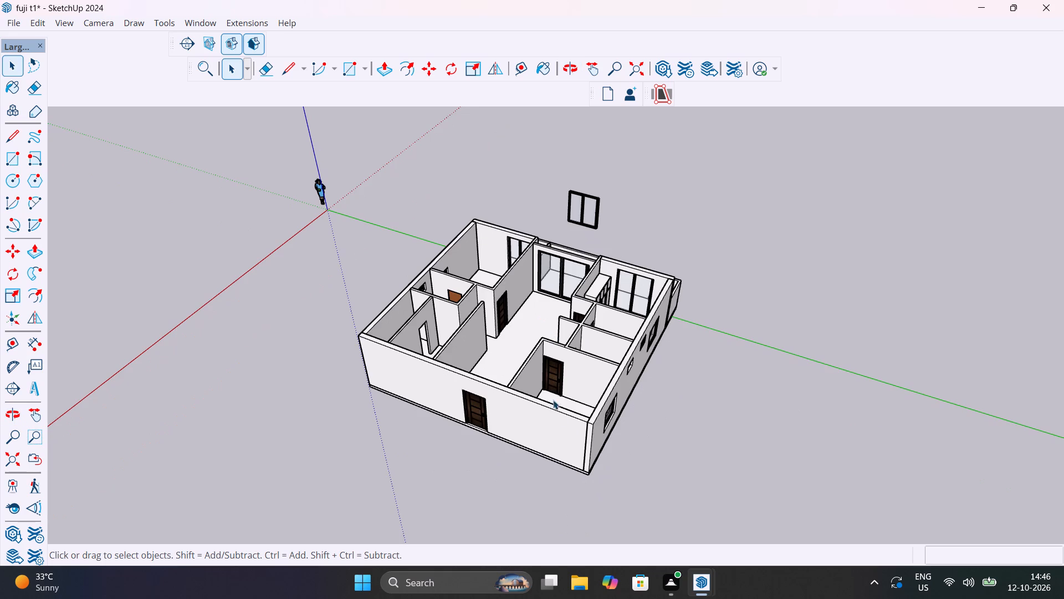
{"action": "scroll", "coordinate": [560, 414], "scroll_direction": "up", "scroll_amount": 10}
{"action": "middle_click_drag", "start_coordinate": [402, 388], "coordinate": [0, 445]}
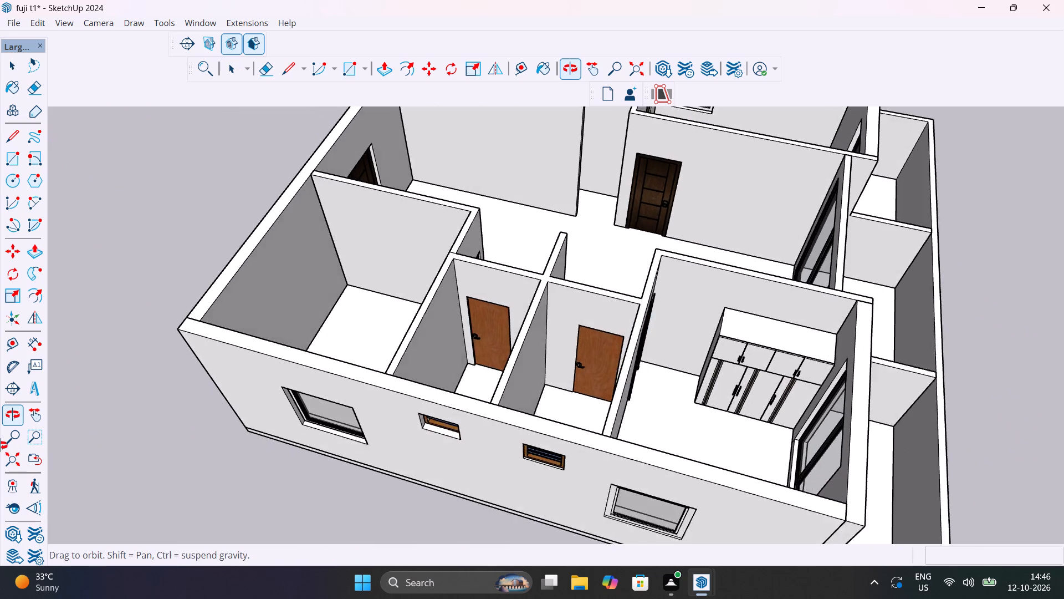
{"action": "middle_click_drag", "start_coordinate": [0, 445], "coordinate": [472, 465]}
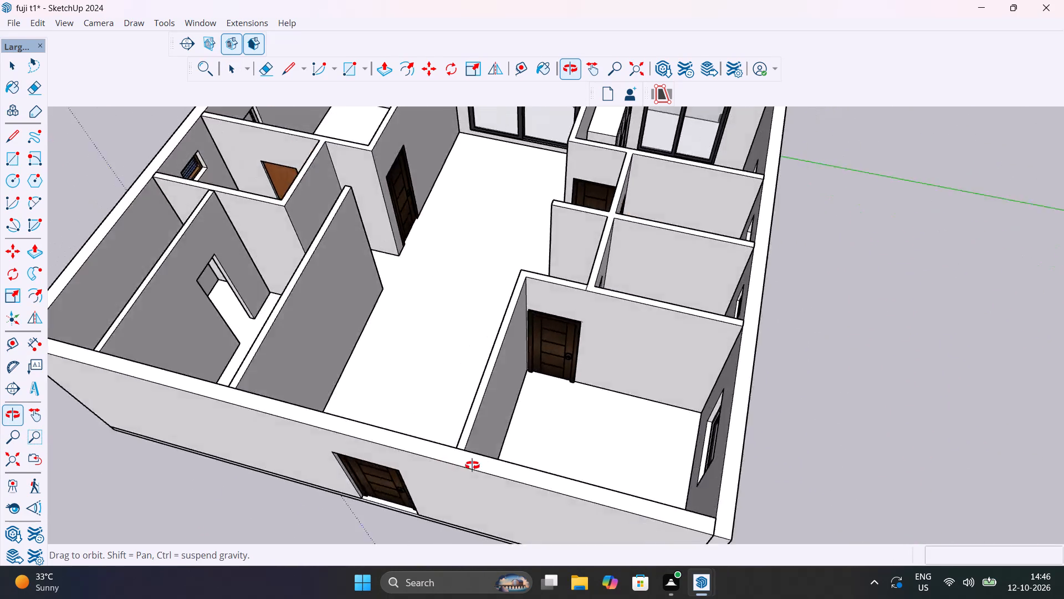
{"action": "middle_click_drag", "start_coordinate": [472, 465], "coordinate": [899, 406]}
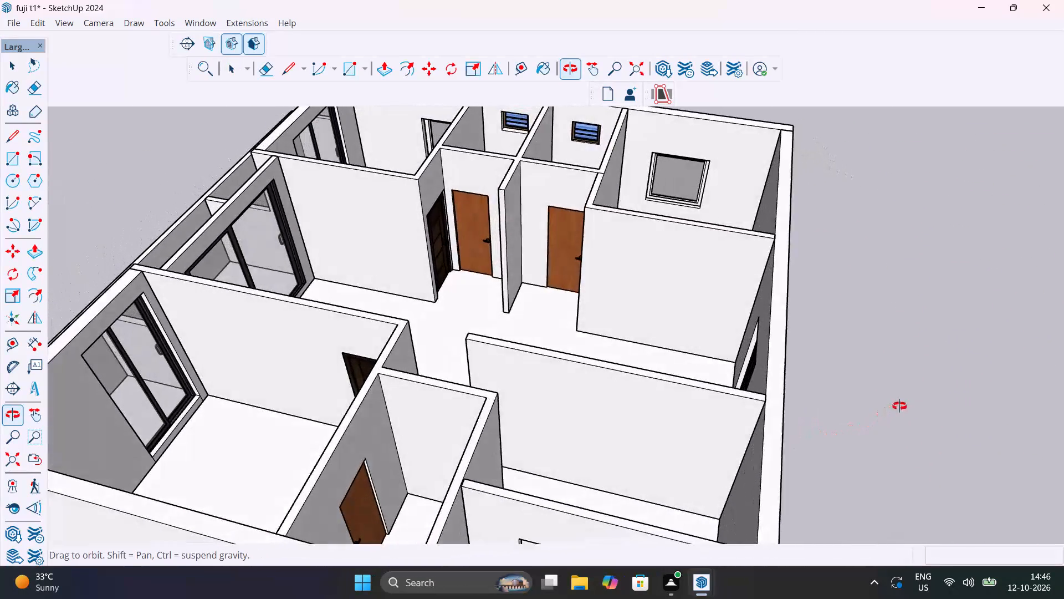
{"action": "middle_click_drag", "start_coordinate": [899, 406], "coordinate": [908, 403]}
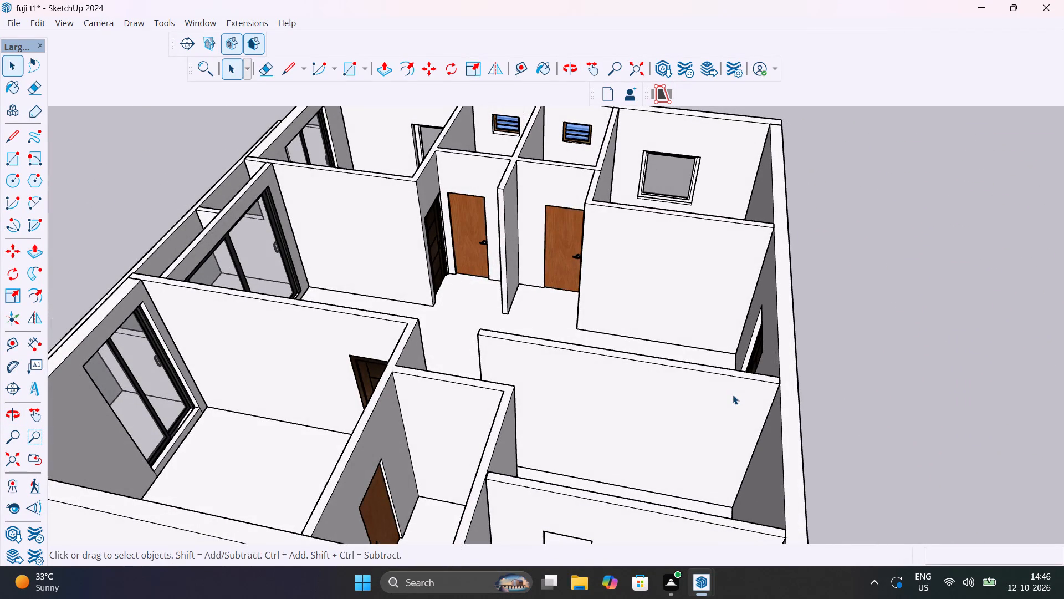
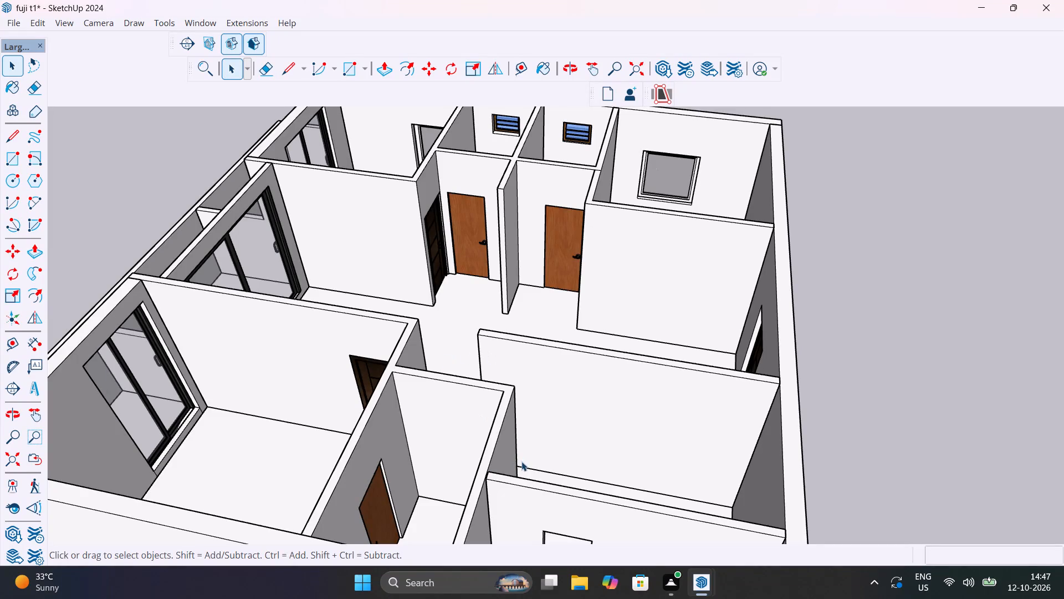
Examine the whole house from above and from several sides, looking over the rooms, partition walls, doors and windows.
{"action": "scroll", "coordinate": [555, 501], "scroll_direction": "down", "scroll_amount": 4}
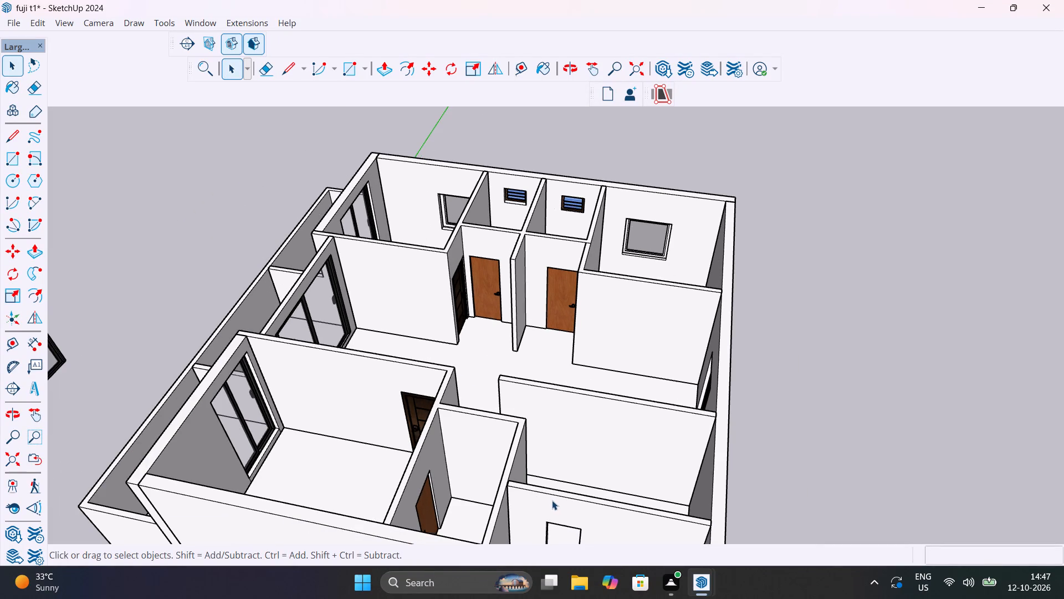
{"action": "middle_click_drag", "start_coordinate": [559, 456], "coordinate": [586, 420], "text": "shift"}
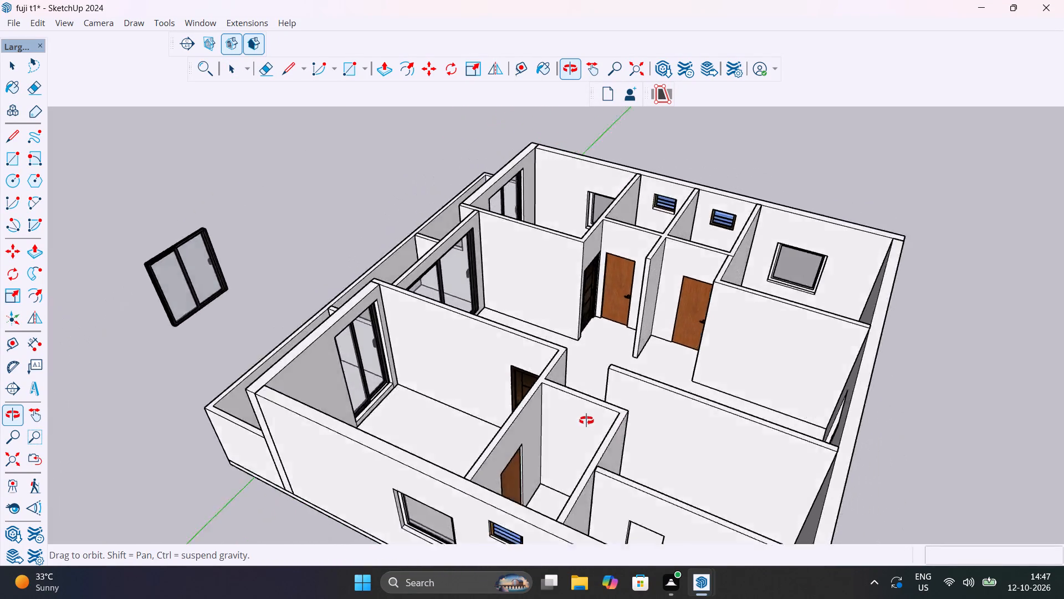
{"action": "middle_click_drag", "start_coordinate": [586, 420], "coordinate": [480, 434], "text": "shift"}
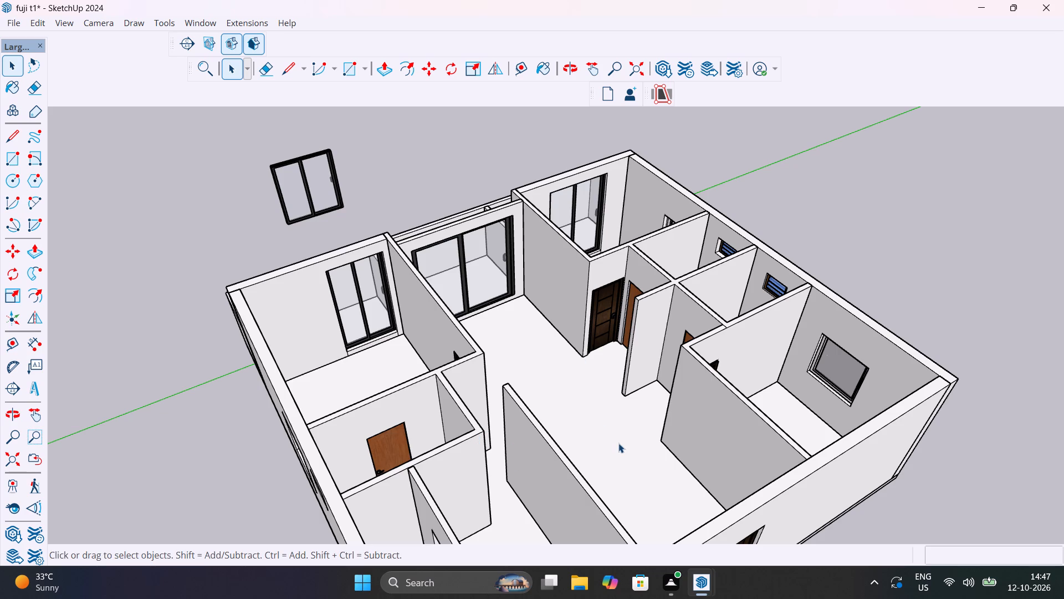
{"action": "scroll", "coordinate": [618, 443], "scroll_direction": "up", "scroll_amount": 4}
{"action": "scroll", "coordinate": [618, 443], "scroll_direction": "down", "scroll_amount": 11}
{"action": "middle_click_drag", "start_coordinate": [630, 469], "coordinate": [371, 509]}
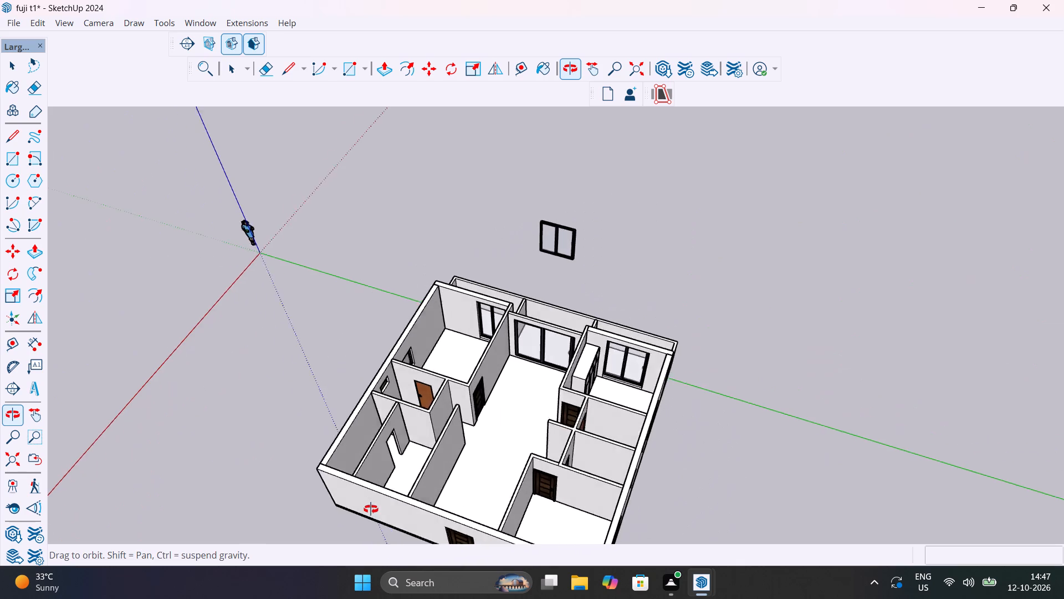
{"action": "middle_click_drag", "start_coordinate": [371, 509], "coordinate": [129, 451]}
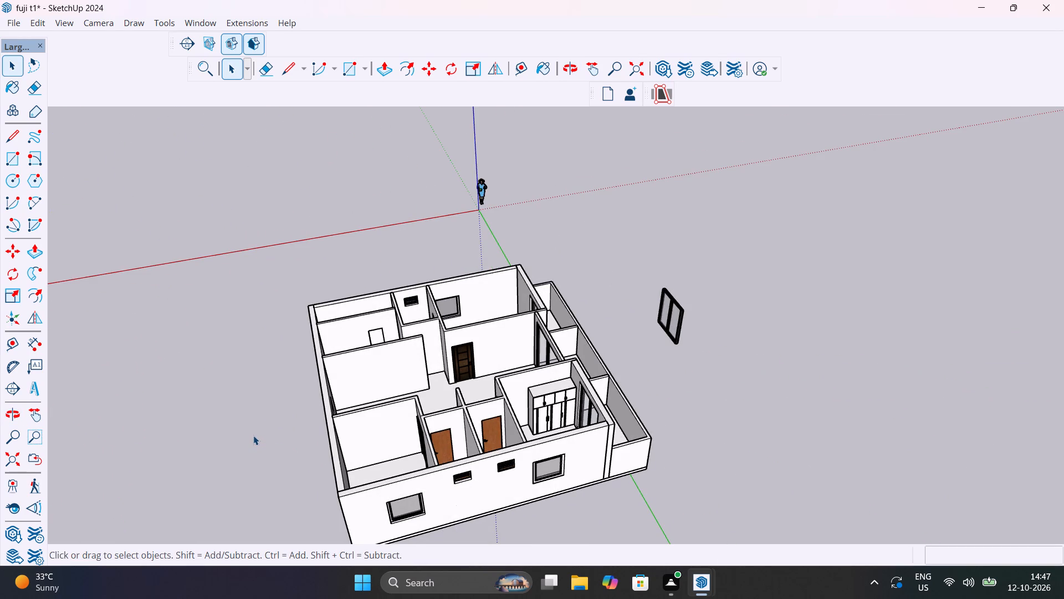
{"action": "scroll", "coordinate": [502, 444], "scroll_direction": "up", "scroll_amount": 9}
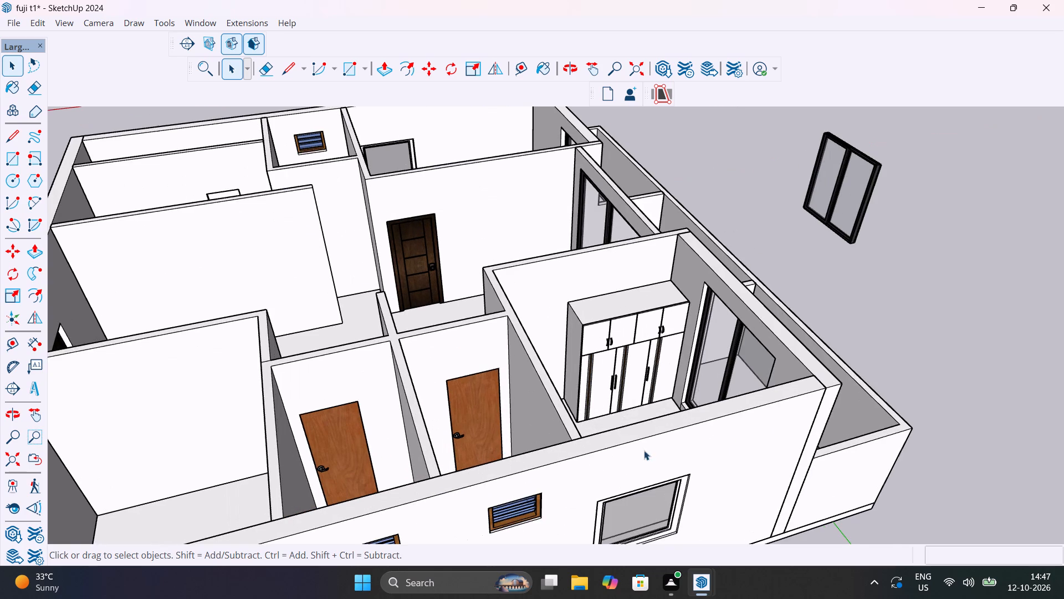
{"action": "middle_click_drag", "start_coordinate": [558, 448], "coordinate": [579, 531]}
{"action": "scroll", "coordinate": [596, 491], "scroll_direction": "down", "scroll_amount": 6}
{"action": "middle_click_drag", "start_coordinate": [587, 488], "coordinate": [436, 331]}
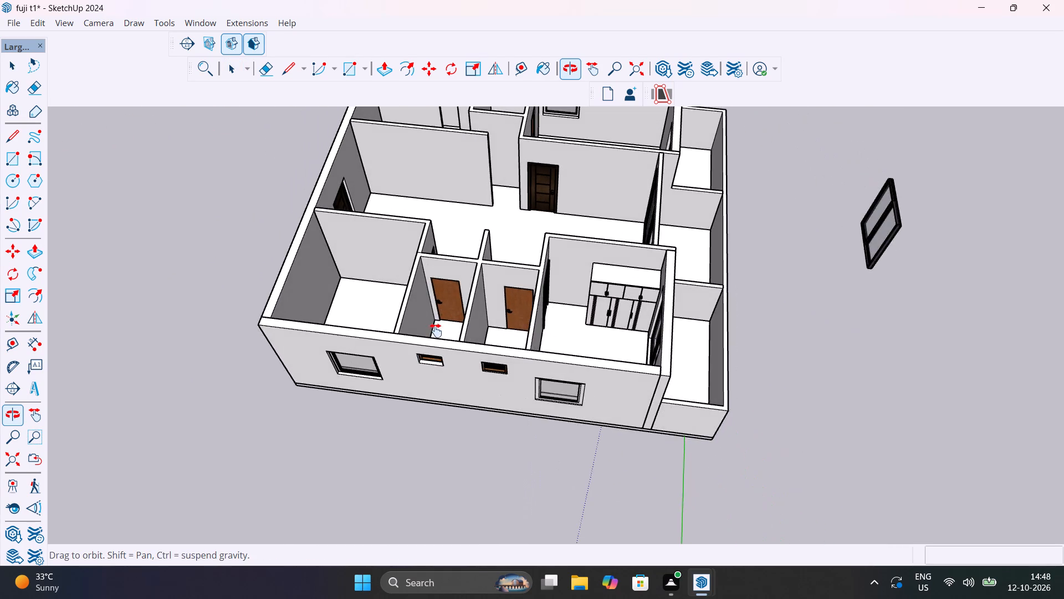
{"action": "middle_click_drag", "start_coordinate": [436, 331], "coordinate": [261, 314]}
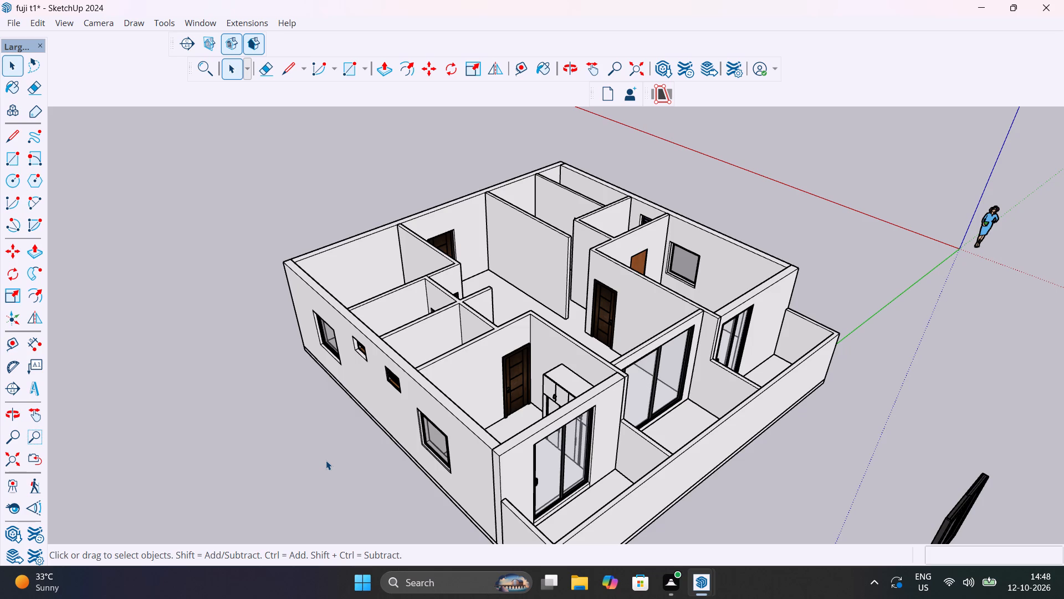
Examine the bedroom wardrobe's shutters, handles and decorative vertical strips up close, together with the adjacent door and sliding glass door.
{"action": "scroll", "coordinate": [536, 422], "scroll_direction": "up", "scroll_amount": 2}
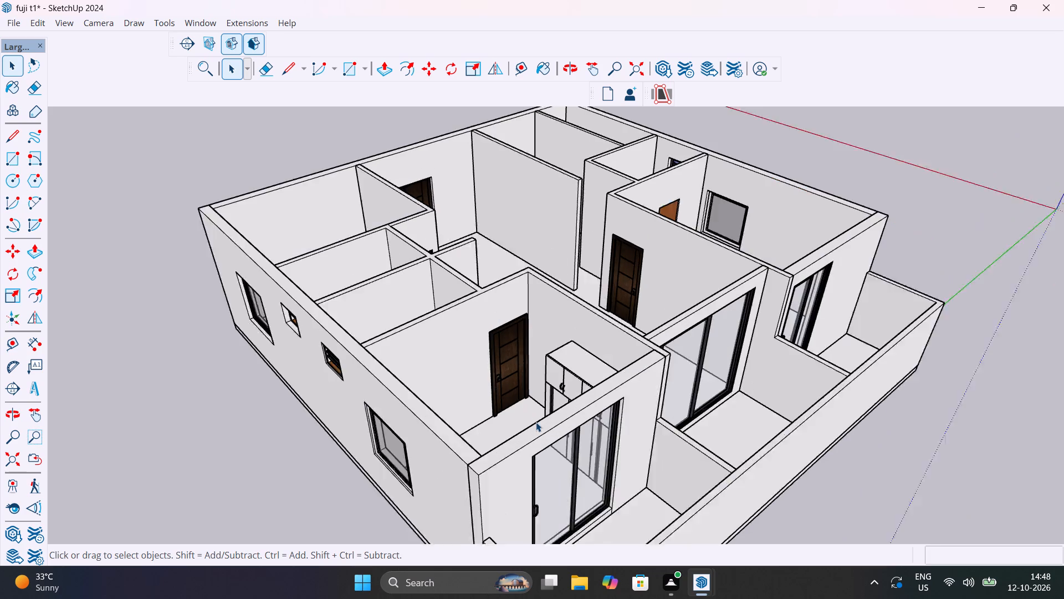
{"action": "scroll", "coordinate": [536, 422], "scroll_direction": "up", "scroll_amount": 8}
{"action": "middle_click_drag", "start_coordinate": [529, 425], "coordinate": [709, 472]}
{"action": "scroll", "coordinate": [729, 394], "scroll_direction": "up", "scroll_amount": 9}
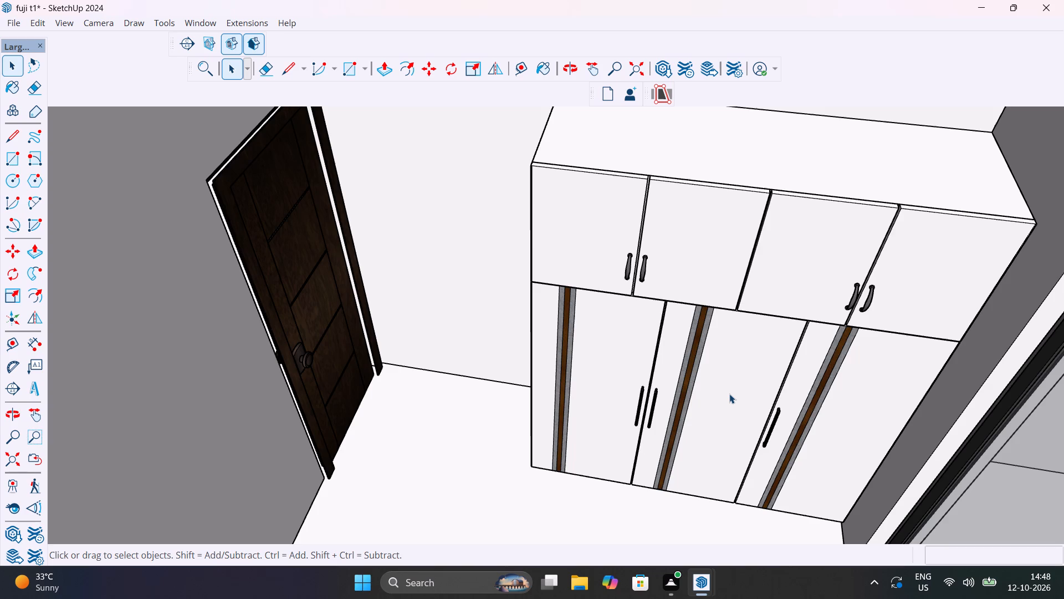
{"action": "scroll", "coordinate": [729, 394], "scroll_direction": "down", "scroll_amount": 12}
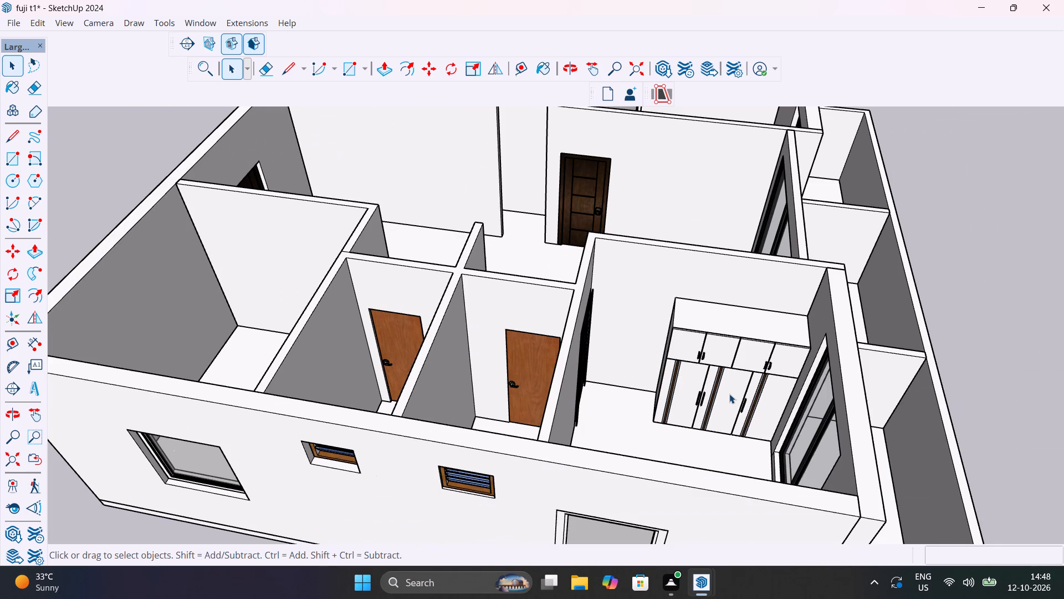
{"action": "scroll", "coordinate": [729, 394], "scroll_direction": "up", "scroll_amount": 14}
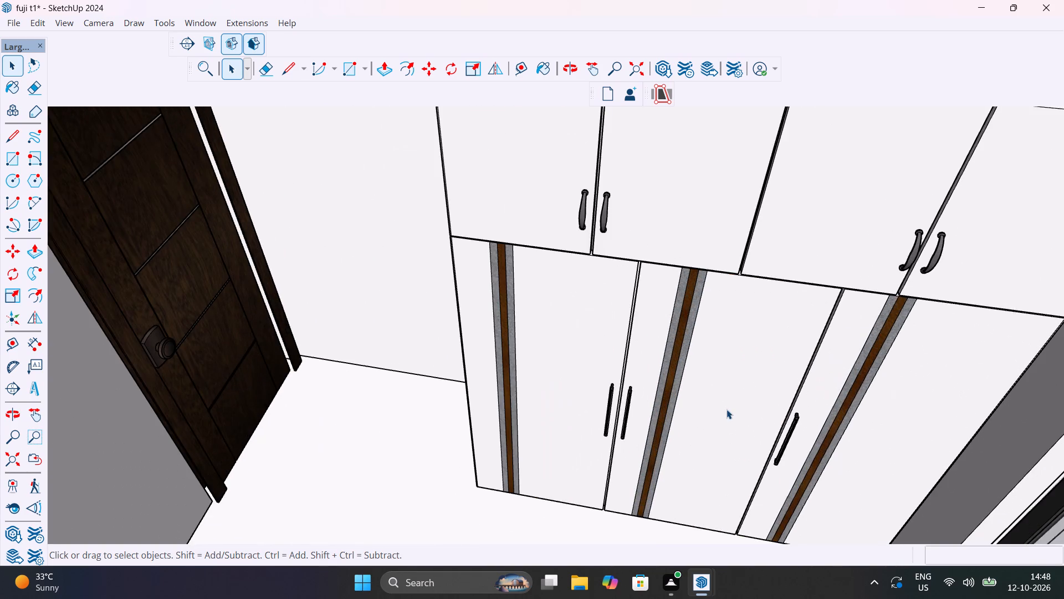
{"action": "middle_click_drag", "start_coordinate": [726, 409], "coordinate": [941, 354]}
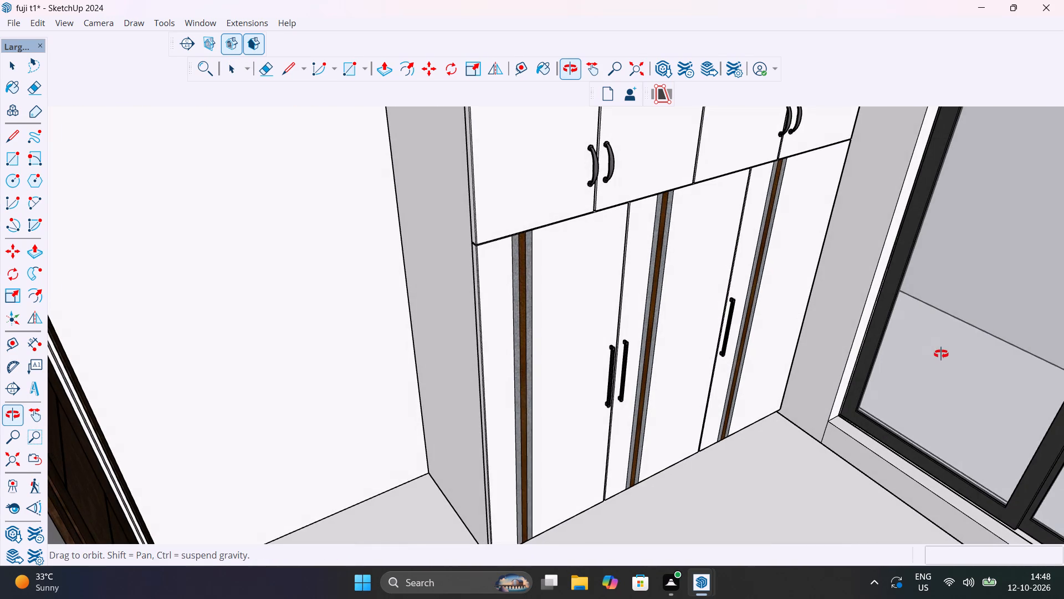
{"action": "middle_click_drag", "start_coordinate": [941, 354], "coordinate": [879, 317]}
Open the wardrobe front's group, inspect the faces beside the first lower shutter's decorative strip, and return to the whole model.
{"action": "left_click", "coordinate": [597, 333]}
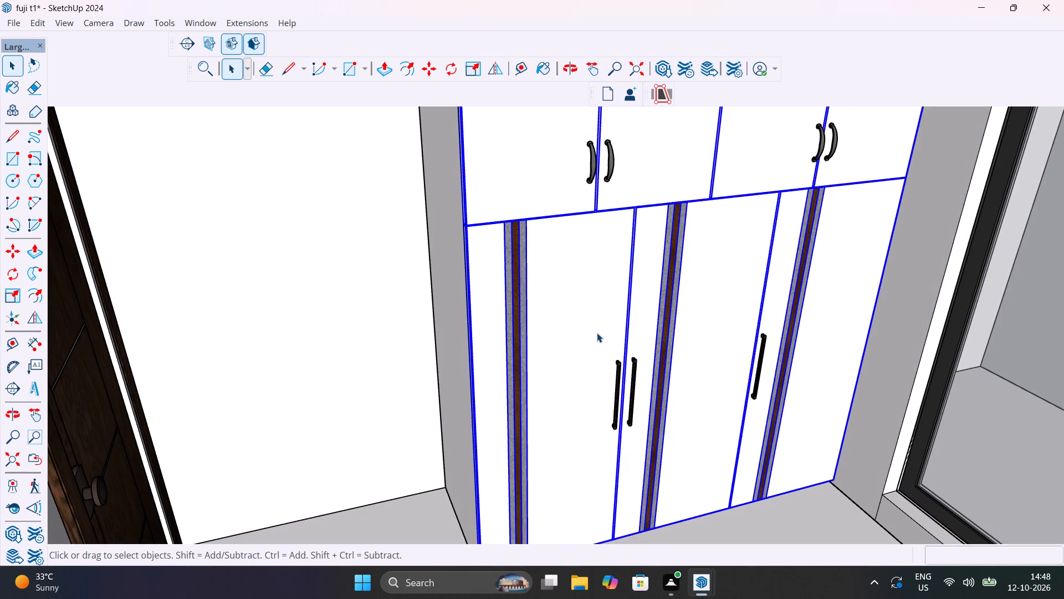
{"action": "left_click", "coordinate": [597, 333]}
{"action": "double_click", "coordinate": [597, 333]}
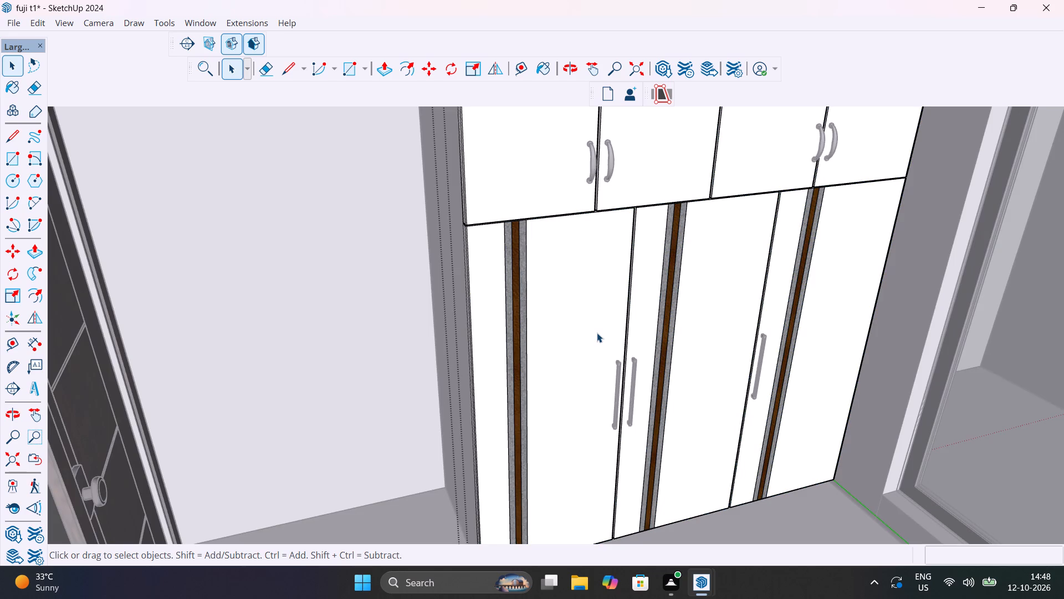
{"action": "left_click", "coordinate": [597, 333]}
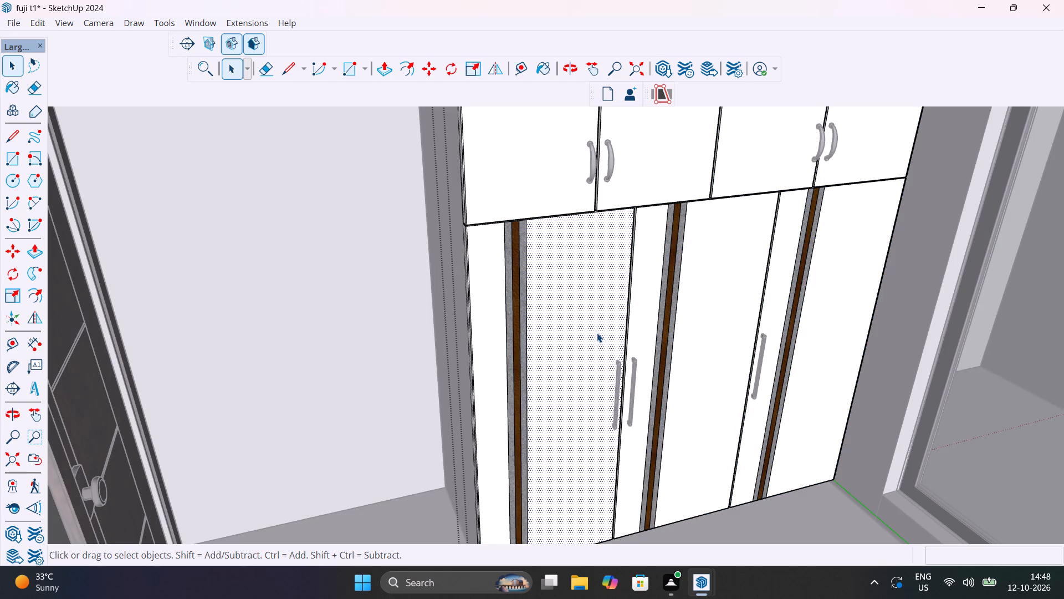
{"action": "left_click", "coordinate": [492, 378]}
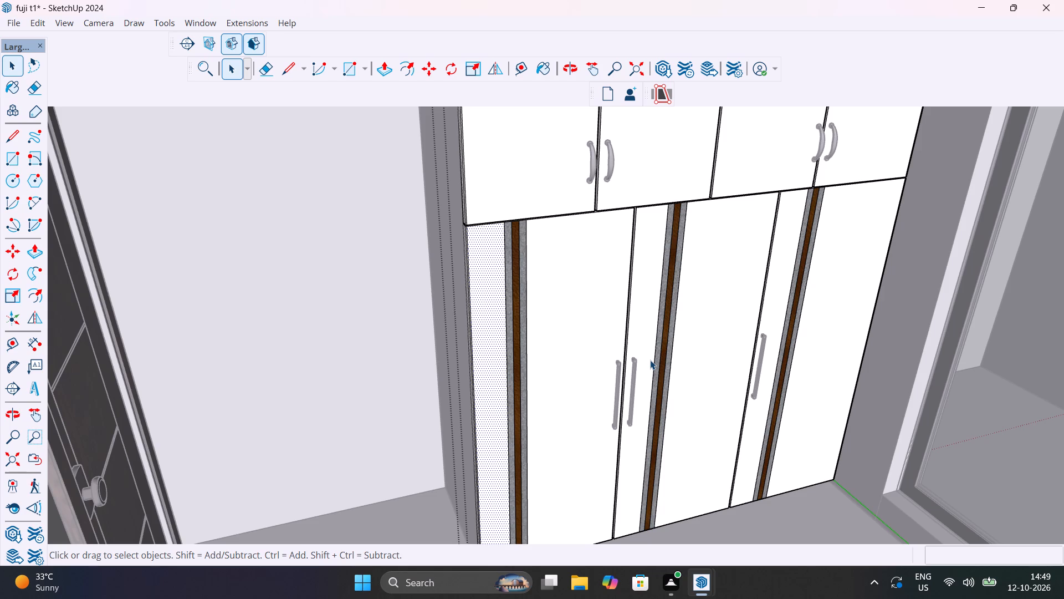
{"action": "scroll", "coordinate": [617, 316], "scroll_direction": "down", "scroll_amount": 7}
{"action": "left_click", "coordinate": [15, 460]}
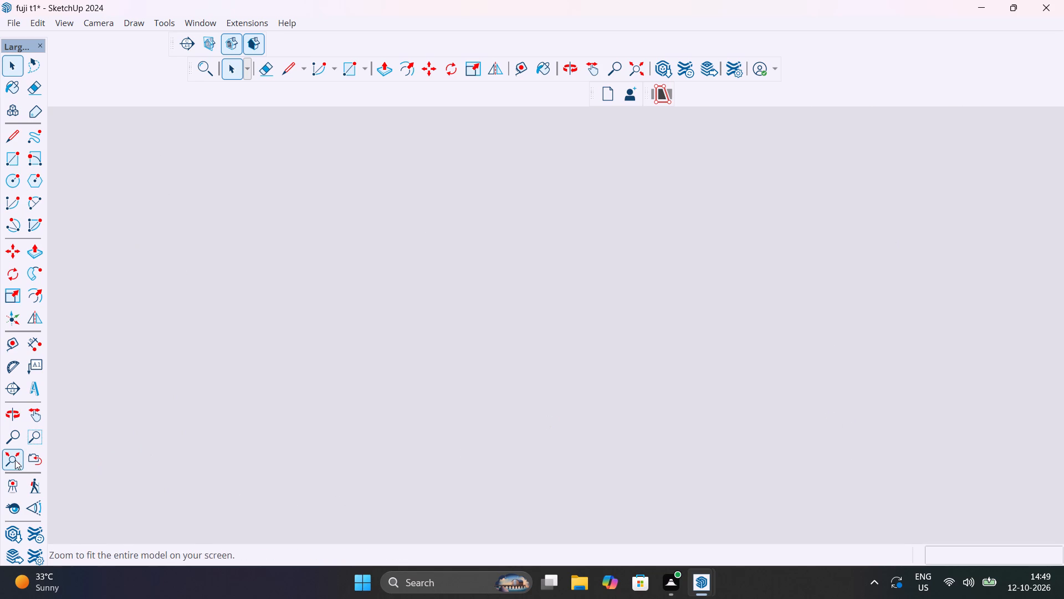
{"action": "left_click", "coordinate": [785, 494]}
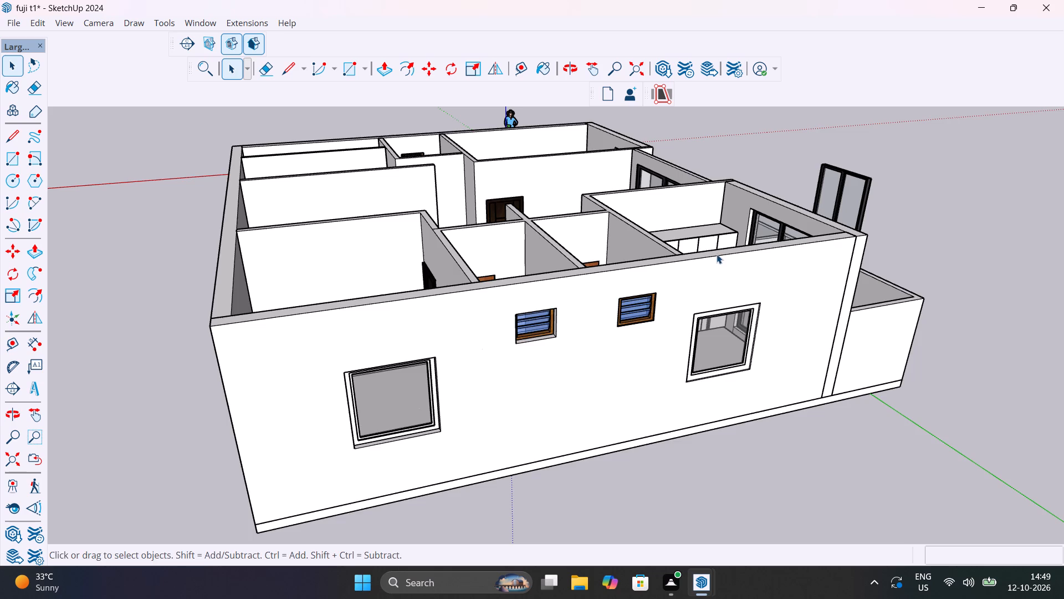
Review the house layout from the bedroom, balcony and hall sides, including the empty corner room and the overall plan from above.
{"action": "middle_click_drag", "start_coordinate": [712, 254], "coordinate": [493, 499], "text": "shift"}
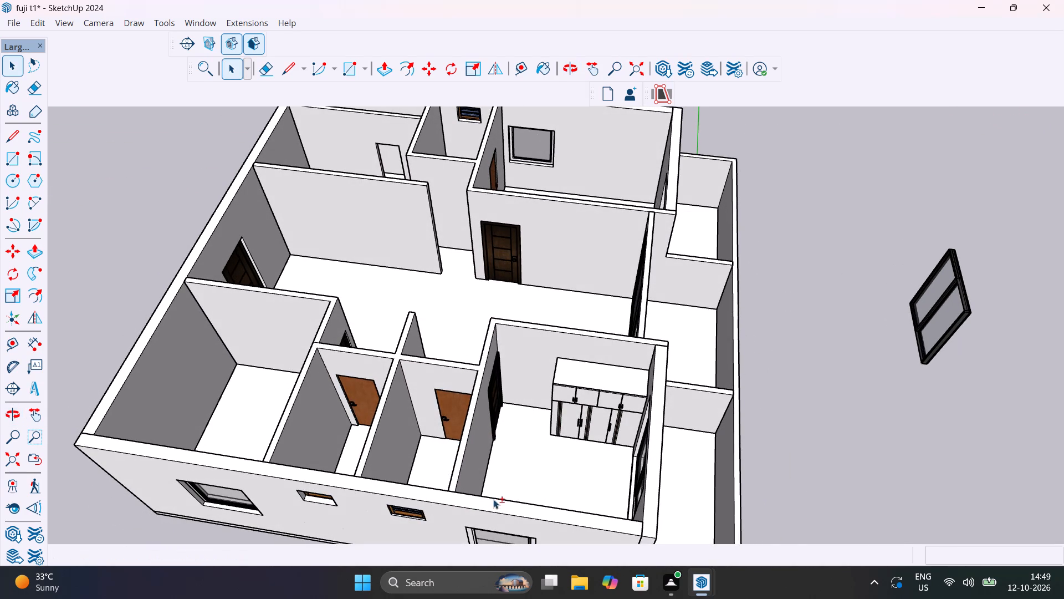
{"action": "scroll", "coordinate": [560, 458], "scroll_direction": "up", "scroll_amount": 5}
{"action": "scroll", "coordinate": [566, 461], "scroll_direction": "down", "scroll_amount": 5}
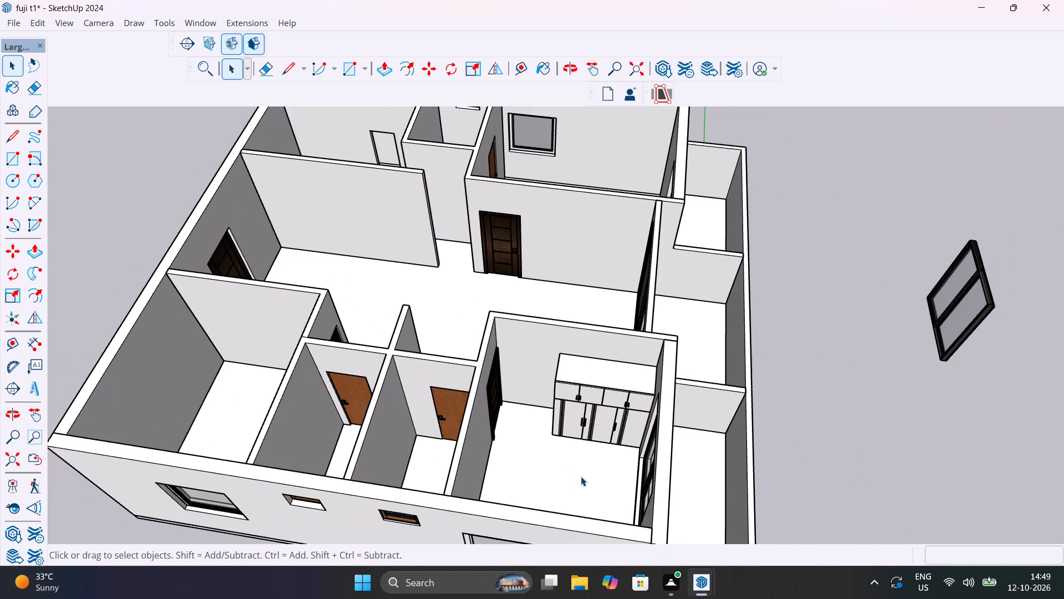
{"action": "middle_click_drag", "start_coordinate": [584, 476], "coordinate": [697, 383]}
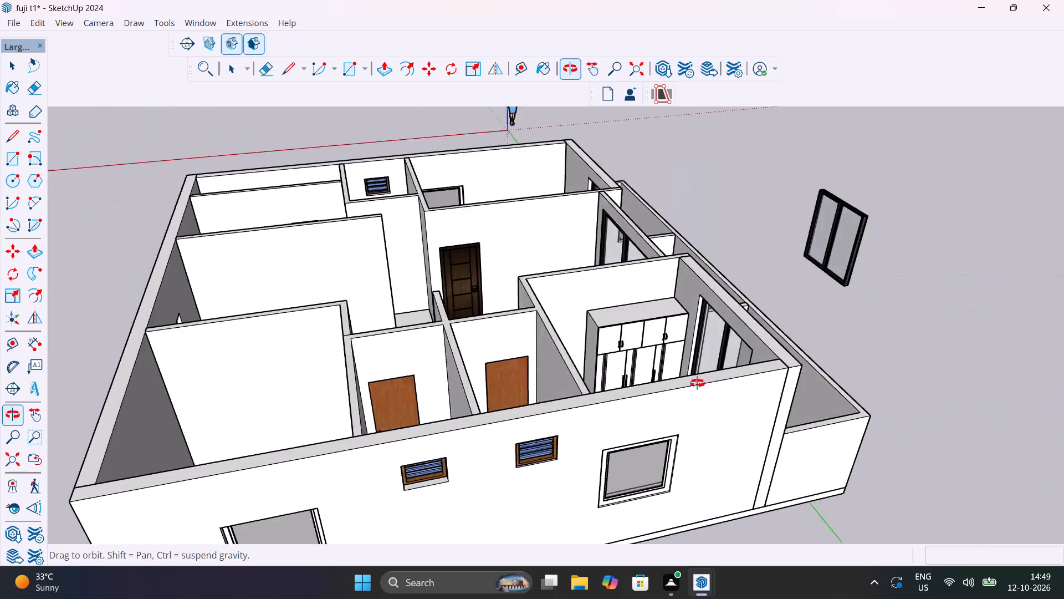
{"action": "middle_click_drag", "start_coordinate": [697, 383], "coordinate": [295, 332]}
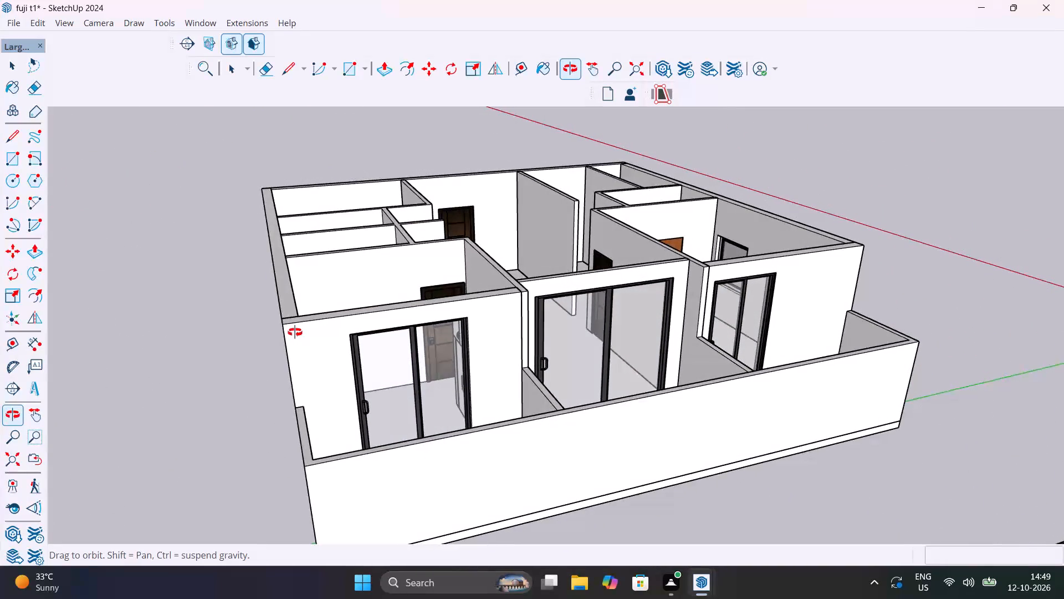
{"action": "middle_click_drag", "start_coordinate": [295, 332], "coordinate": [590, 423]}
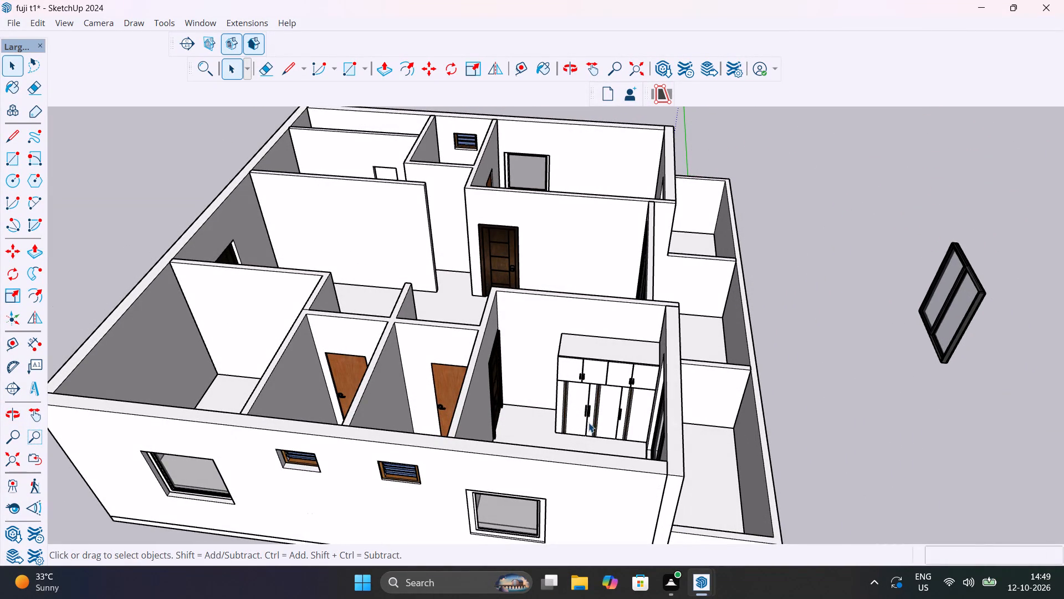
{"action": "scroll", "coordinate": [369, 395], "scroll_direction": "down", "scroll_amount": 1}
{"action": "middle_click_drag", "start_coordinate": [369, 395], "coordinate": [566, 422], "text": "shift"}
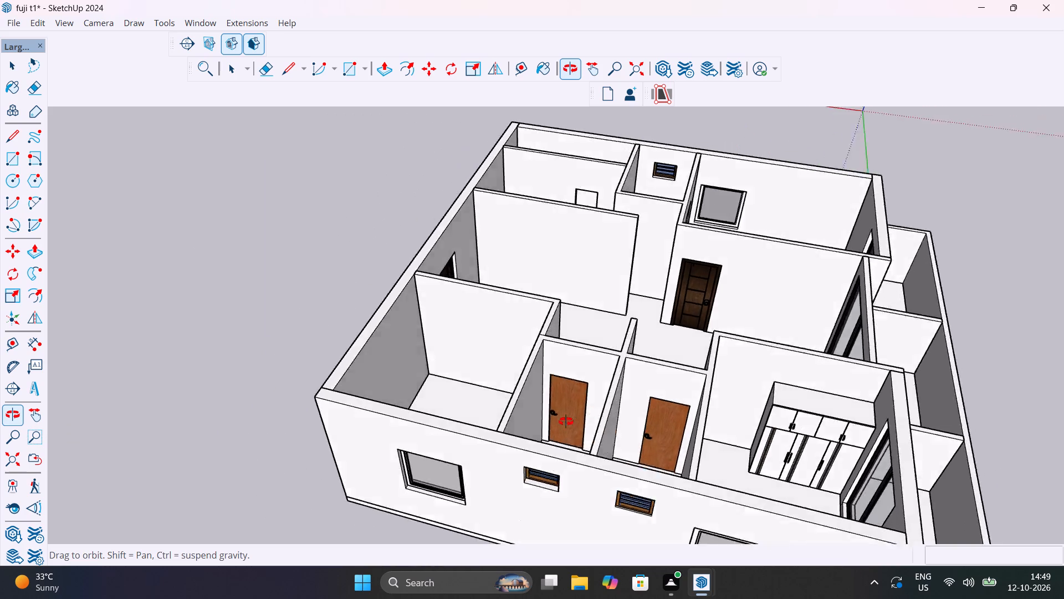
{"action": "middle_click_drag", "start_coordinate": [566, 422], "coordinate": [162, 424], "text": "shift"}
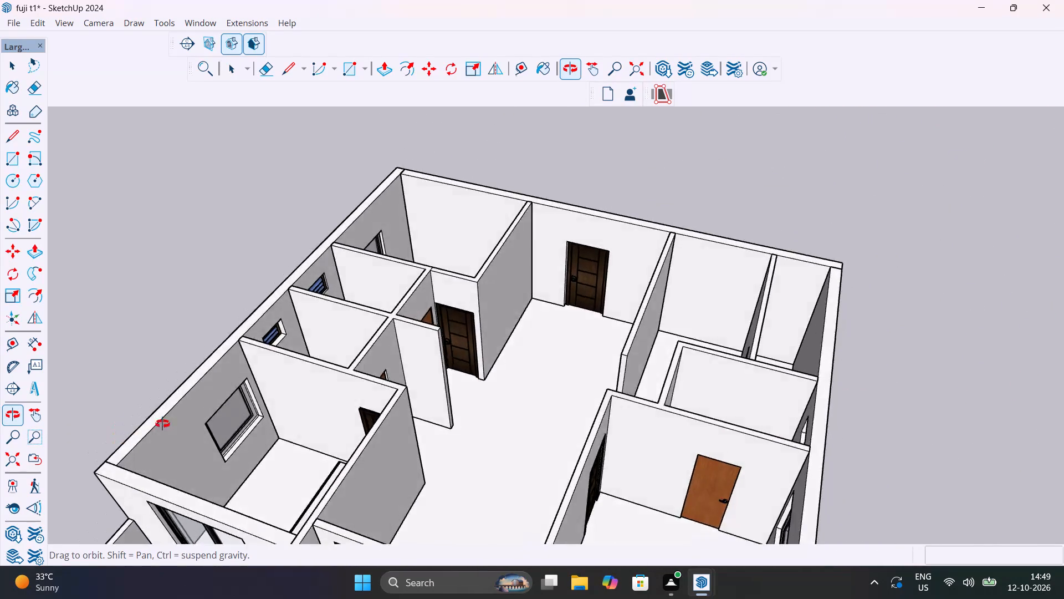
{"action": "middle_click_drag", "start_coordinate": [162, 424], "coordinate": [289, 522], "text": "shift"}
{"action": "scroll", "coordinate": [402, 303], "scroll_direction": "up", "scroll_amount": 6}
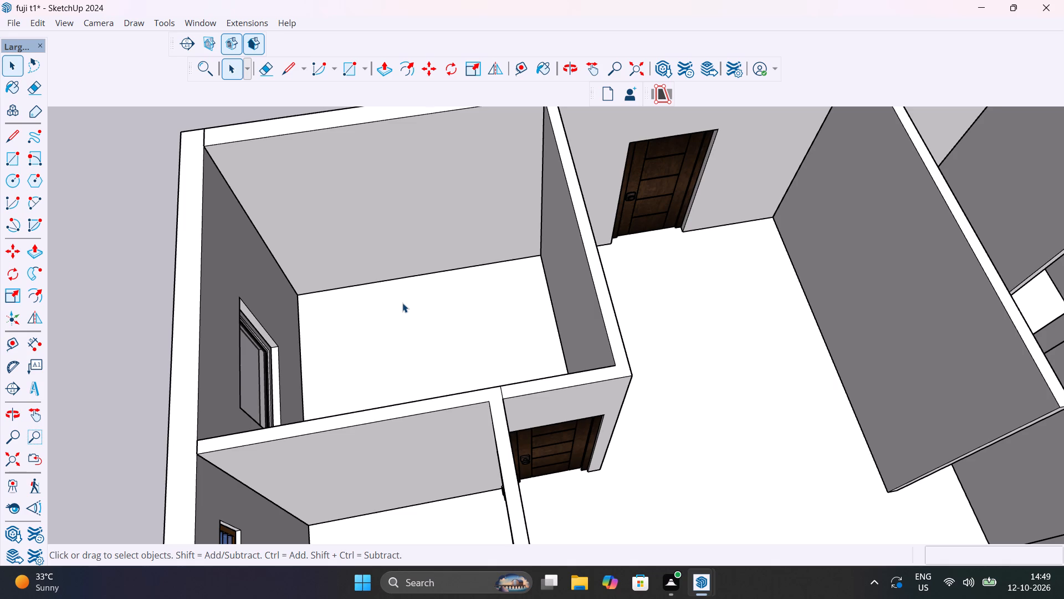
{"action": "scroll", "coordinate": [375, 294], "scroll_direction": "down", "scroll_amount": 10}
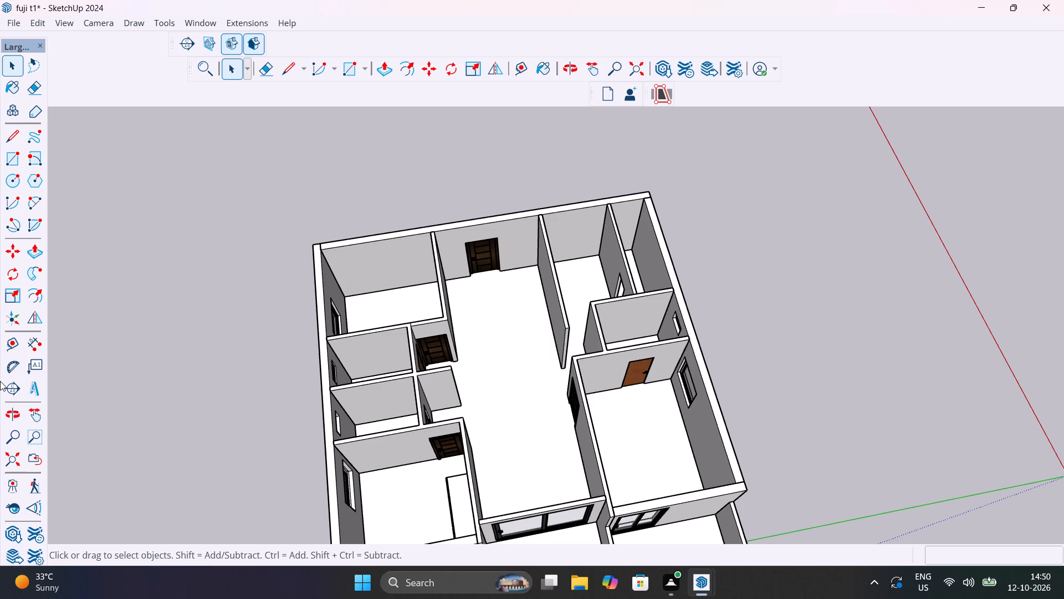
{"action": "scroll", "coordinate": [216, 445], "scroll_direction": "down", "scroll_amount": 6}
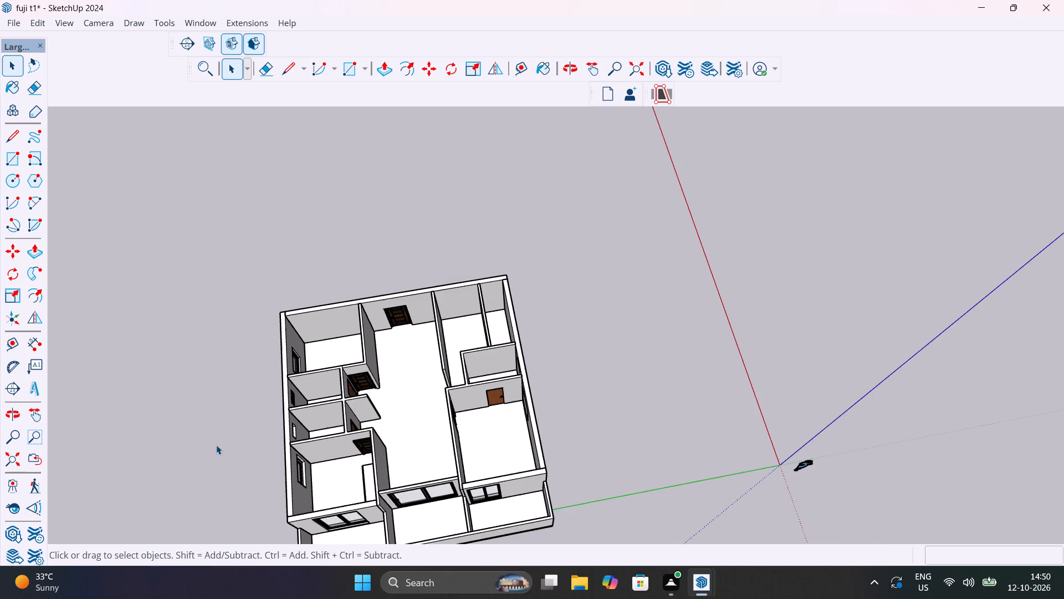
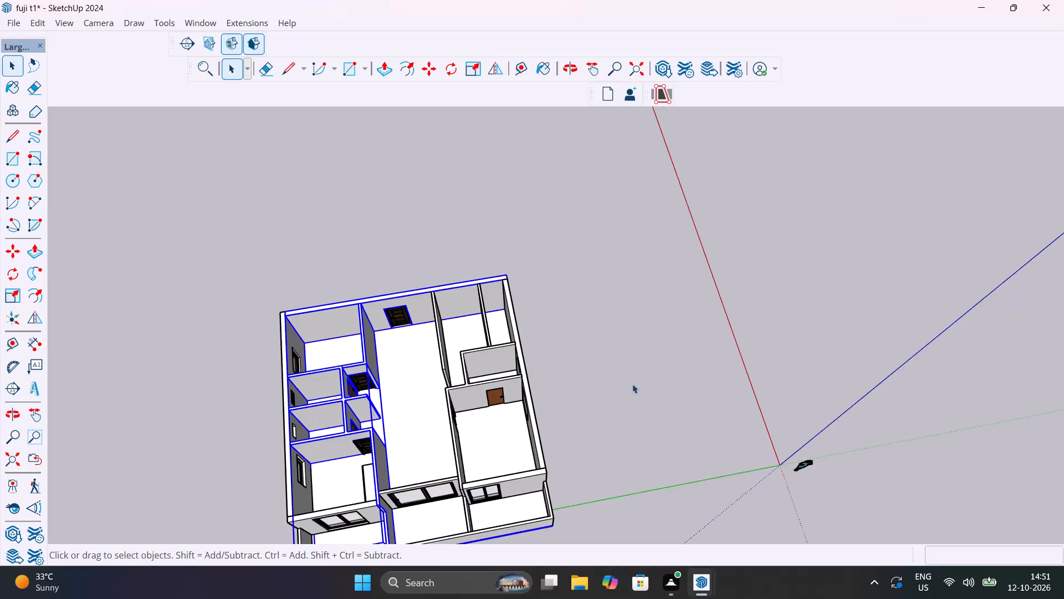
Clear the selection and examine the house layout, including the wardrobe bedroom's door and window and the two adjacent small rooms.
{"action": "left_click", "coordinate": [628, 372]}
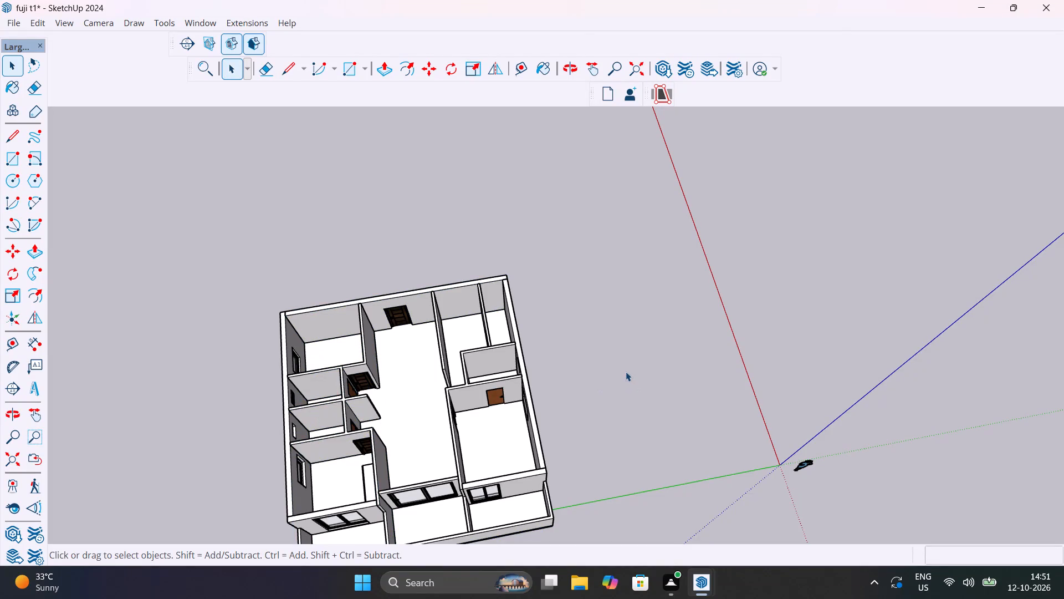
{"action": "scroll", "coordinate": [443, 440], "scroll_direction": "up", "scroll_amount": 5}
{"action": "scroll", "coordinate": [331, 337], "scroll_direction": "up", "scroll_amount": 2}
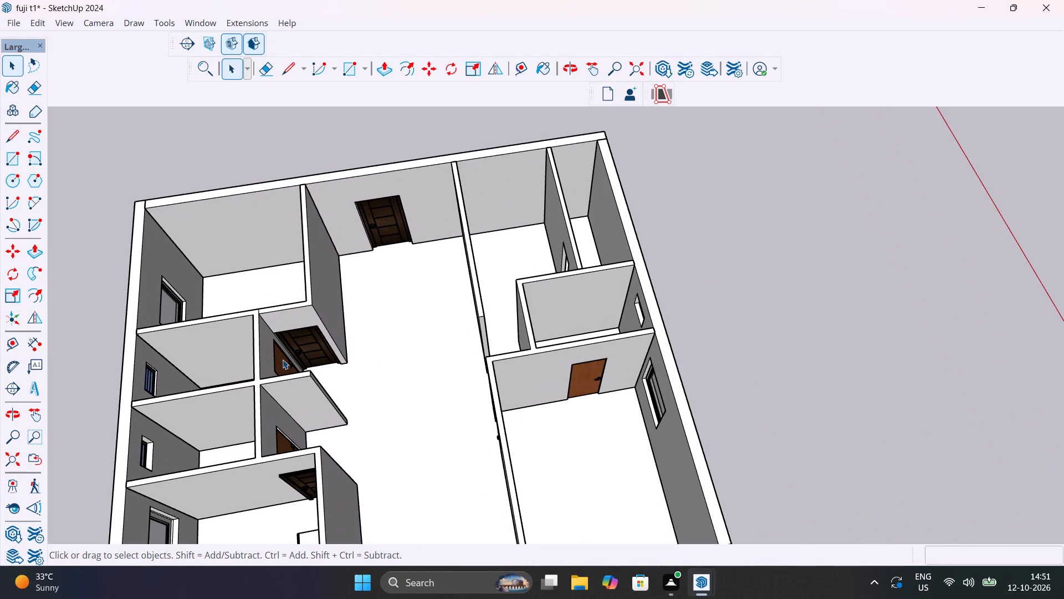
{"action": "scroll", "coordinate": [625, 247], "scroll_direction": "up", "scroll_amount": 1}
{"action": "middle_click_drag", "start_coordinate": [324, 394], "coordinate": [582, 225], "text": "shift"}
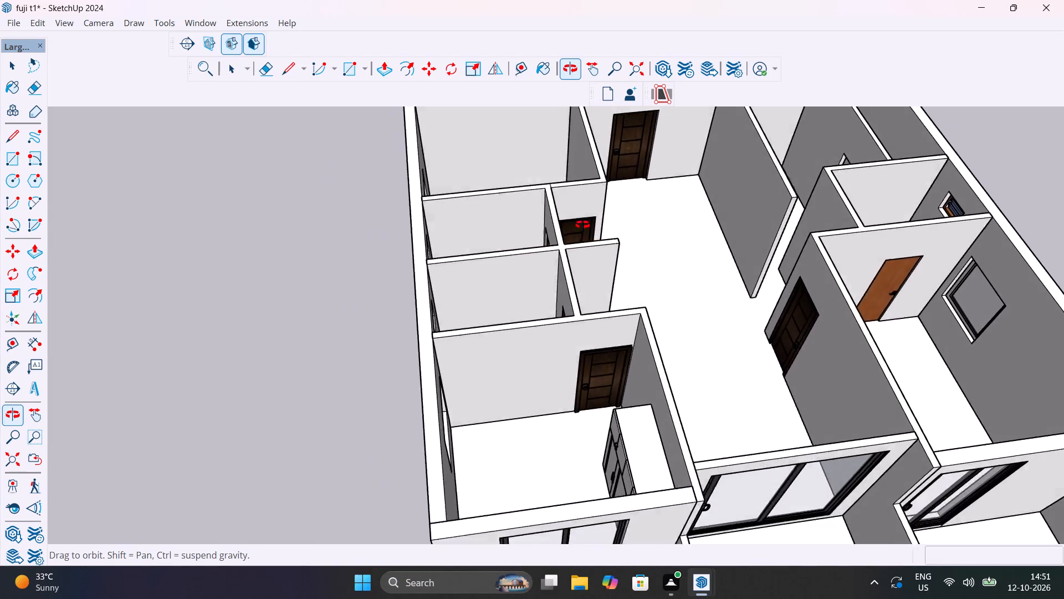
{"action": "middle_click_drag", "start_coordinate": [582, 225], "coordinate": [577, 265], "text": "shift"}
{"action": "scroll", "coordinate": [576, 296], "scroll_direction": "down", "scroll_amount": 6}
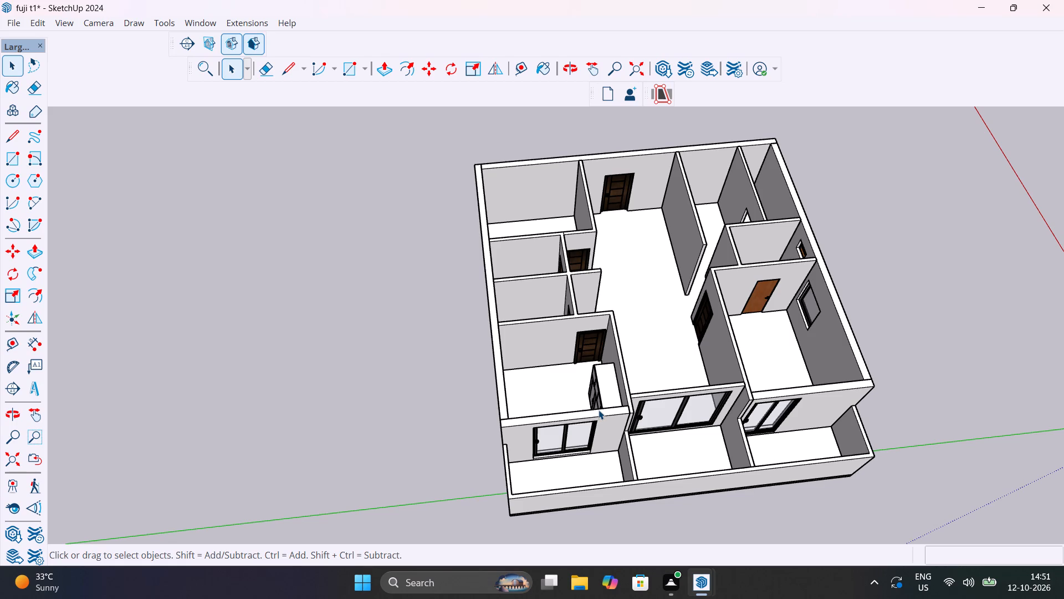
{"action": "scroll", "coordinate": [656, 295], "scroll_direction": "up", "scroll_amount": 6}
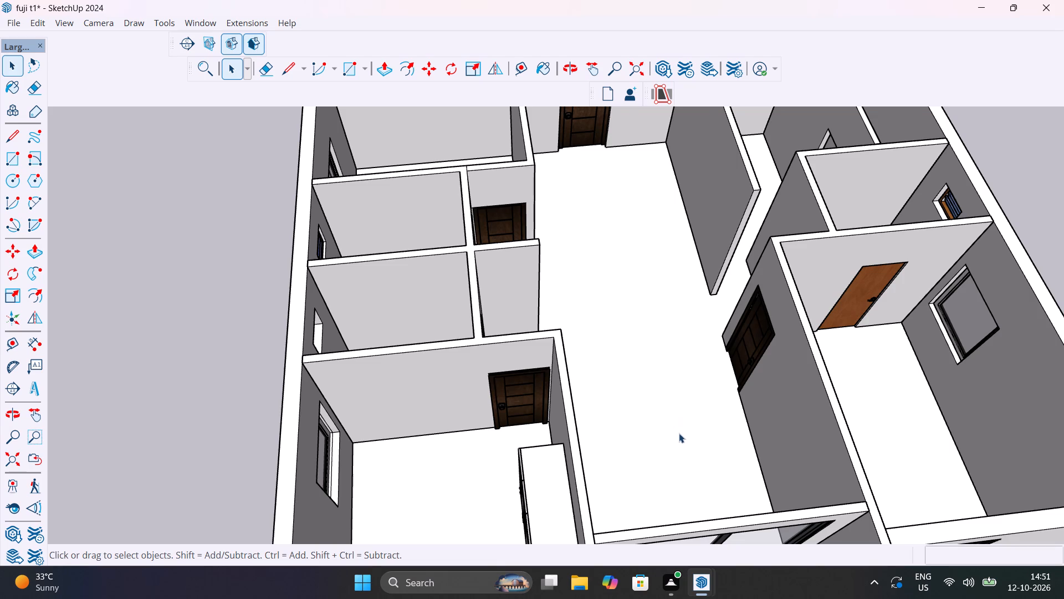
{"action": "middle_click_drag", "start_coordinate": [669, 429], "coordinate": [263, 460]}
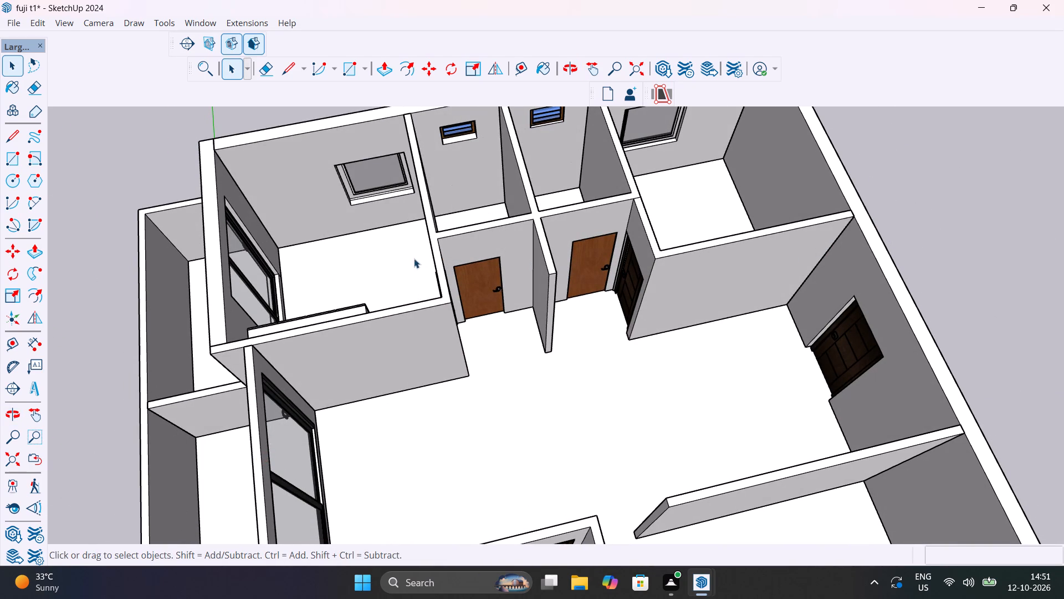
{"action": "scroll", "coordinate": [422, 261], "scroll_direction": "up", "scroll_amount": 11}
{"action": "middle_click_drag", "start_coordinate": [444, 273], "coordinate": [710, 211]}
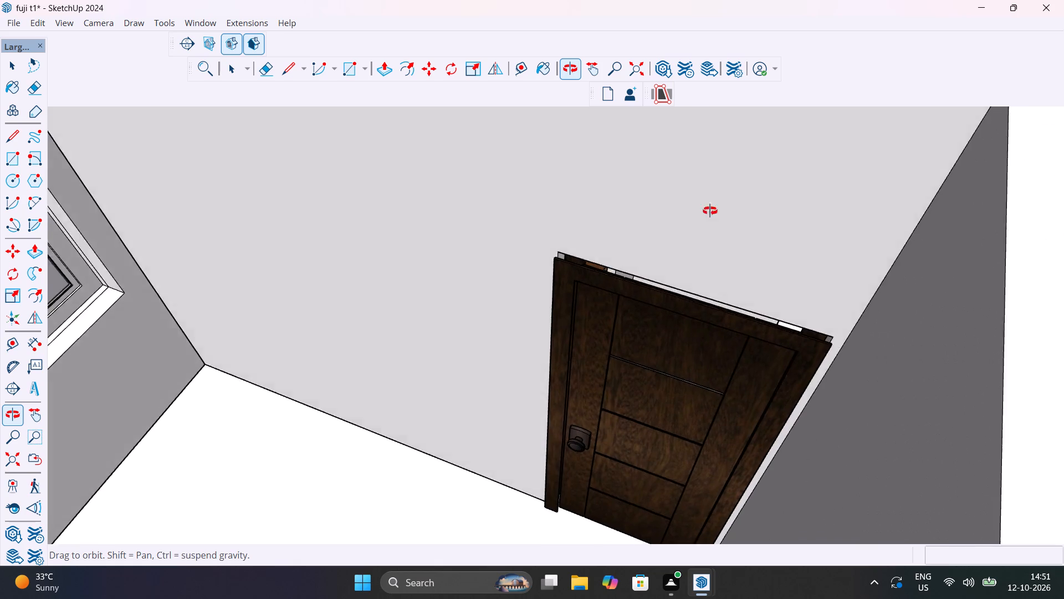
{"action": "middle_click_drag", "start_coordinate": [710, 211], "coordinate": [778, 197]}
{"action": "scroll", "coordinate": [743, 370], "scroll_direction": "down", "scroll_amount": 6}
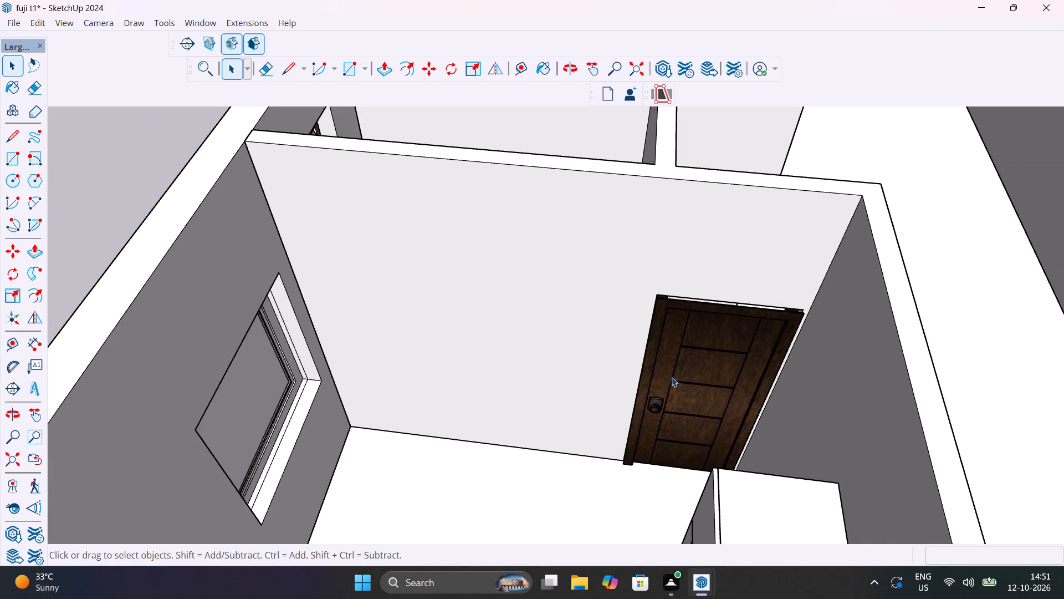
{"action": "scroll", "coordinate": [626, 354], "scroll_direction": "down", "scroll_amount": 6}
{"action": "middle_click_drag", "start_coordinate": [599, 322], "coordinate": [375, 346]}
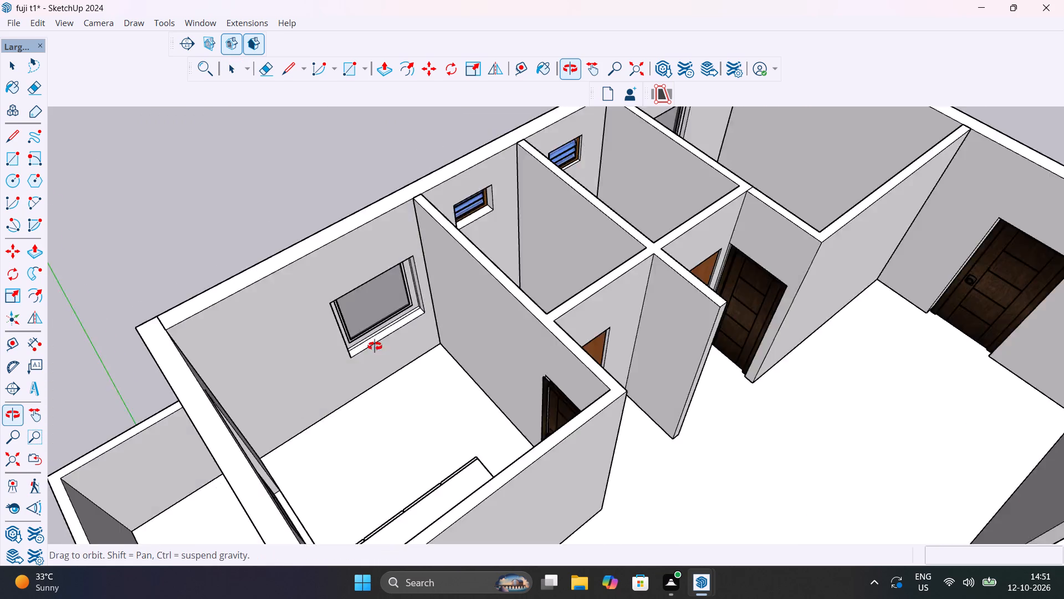
{"action": "middle_click_drag", "start_coordinate": [375, 346], "coordinate": [109, 399]}
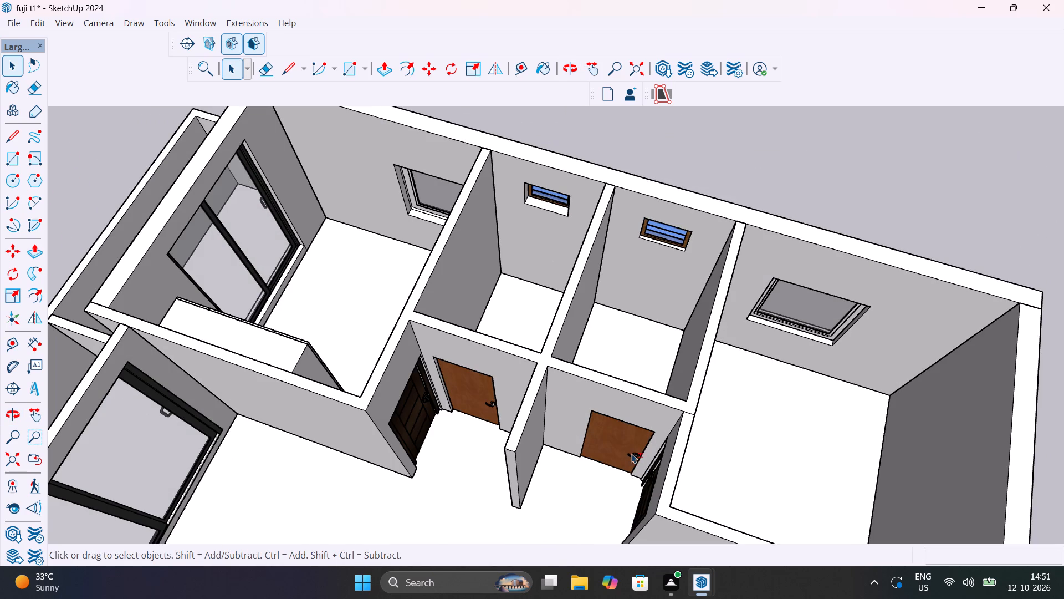
Place floor guides in the empty corner room, 2' from the hall partition wall and 6' from the exterior wall opposite the door.
{"action": "middle_click_drag", "start_coordinate": [630, 428], "coordinate": [313, 218], "text": "shift"}
{"action": "middle_click_drag", "start_coordinate": [482, 297], "coordinate": [360, 382]}
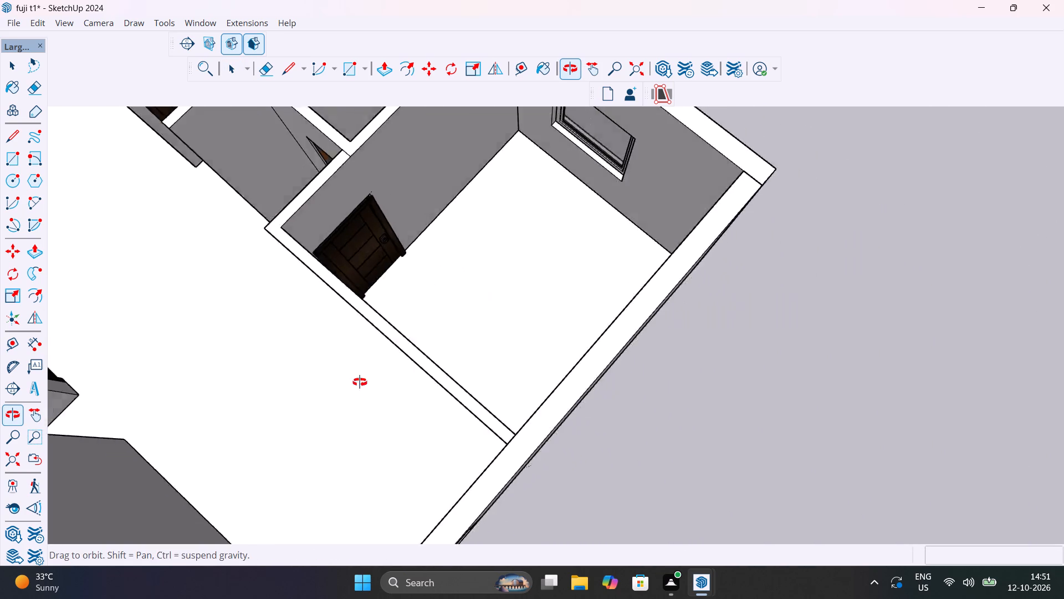
{"action": "middle_click_drag", "start_coordinate": [360, 382], "coordinate": [171, 323]}
{"action": "scroll", "coordinate": [450, 287], "scroll_direction": "up", "scroll_amount": 5}
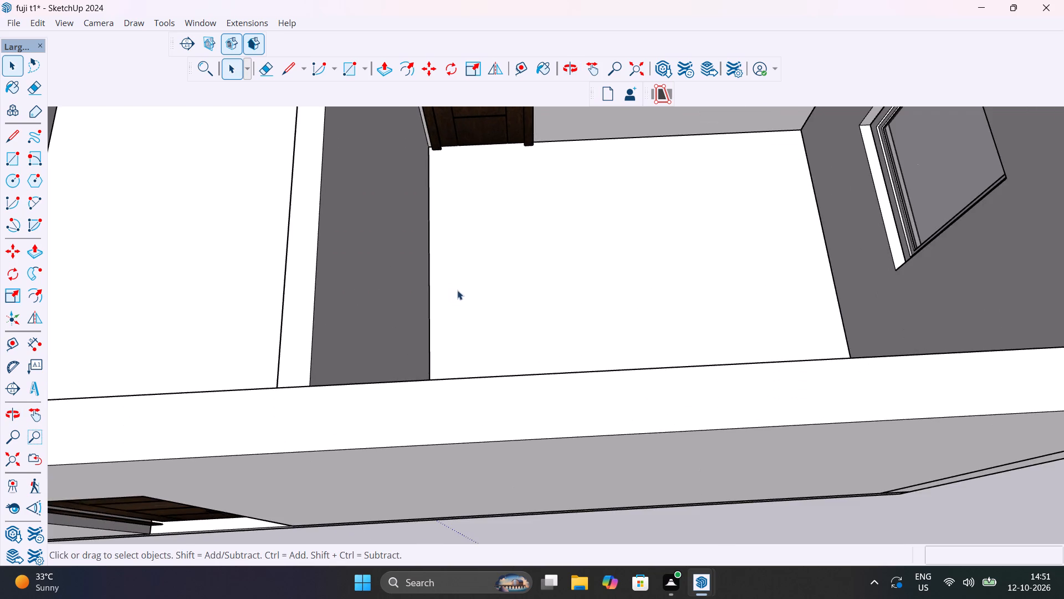
{"action": "middle_click_drag", "start_coordinate": [458, 290], "coordinate": [451, 323]}
{"action": "scroll", "coordinate": [451, 323], "scroll_direction": "up", "scroll_amount": 1}
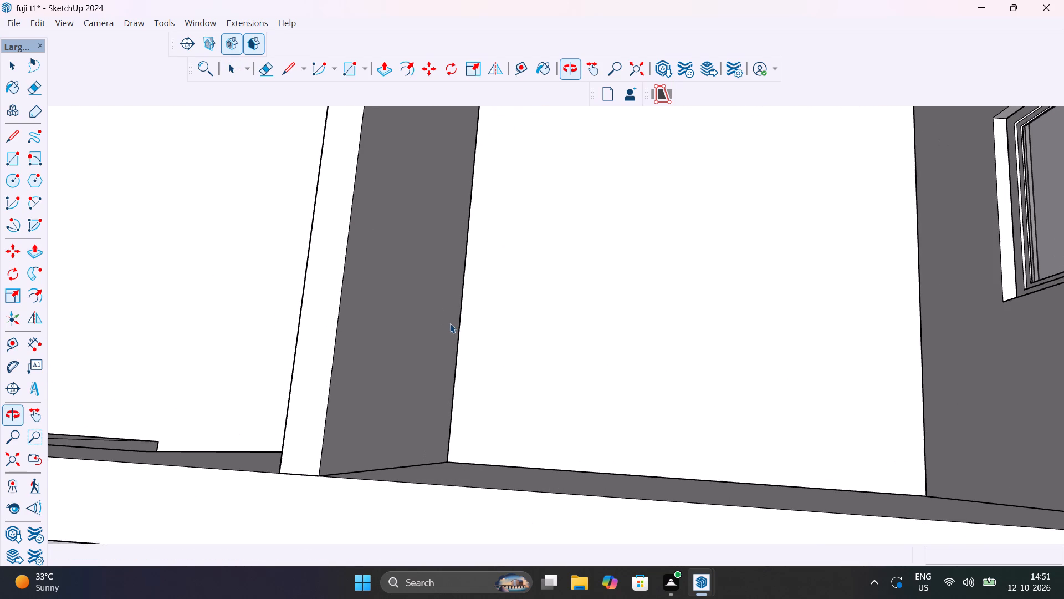
{"action": "key", "text": "t"}
{"action": "left_click", "coordinate": [462, 317]}
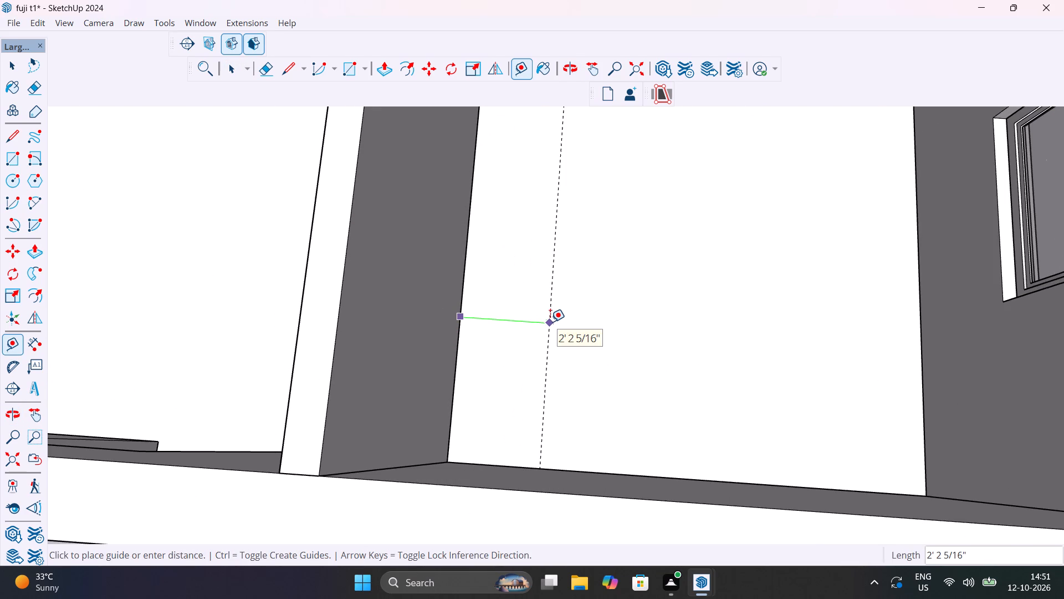
{"action": "type", "text": "2'"}
{"action": "key", "text": "Return"}
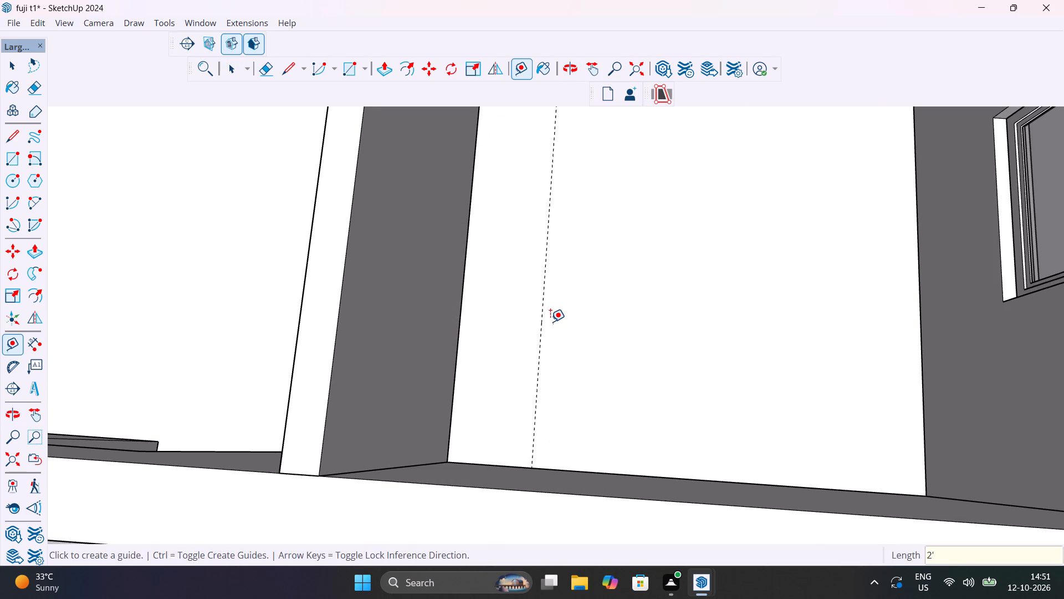
{"action": "left_click", "coordinate": [505, 463]}
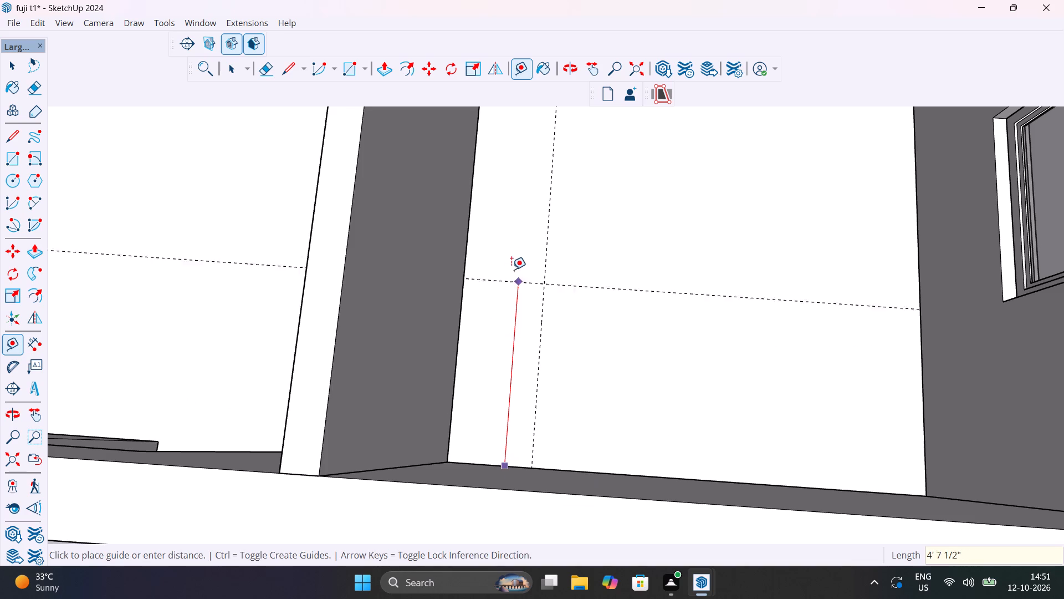
{"action": "type", "text": "6'"}
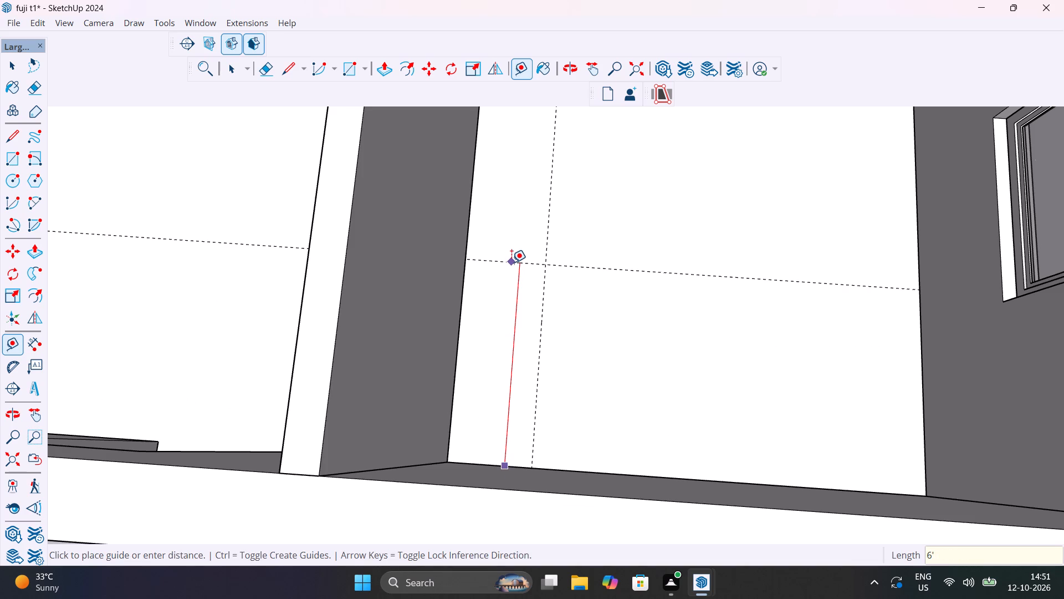
{"action": "key", "text": "Return"}
Review the corner room's floor guides from several sides and in relation to the rest of the house.
{"action": "scroll", "coordinate": [511, 262], "scroll_direction": "down", "scroll_amount": 6}
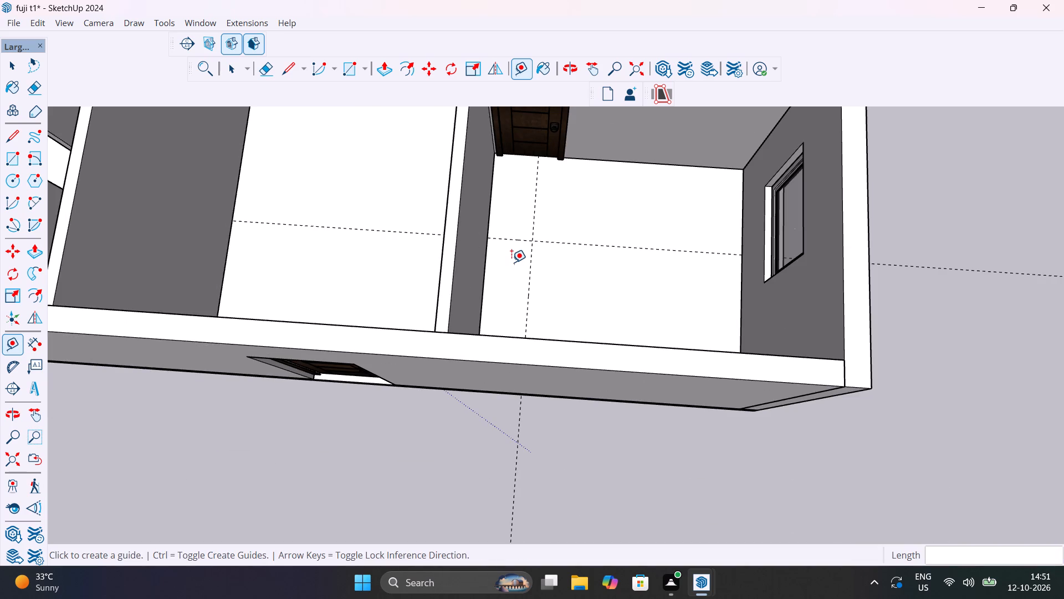
{"action": "scroll", "coordinate": [552, 272], "scroll_direction": "down", "scroll_amount": 1}
{"action": "middle_click_drag", "start_coordinate": [448, 223], "coordinate": [54, 199]}
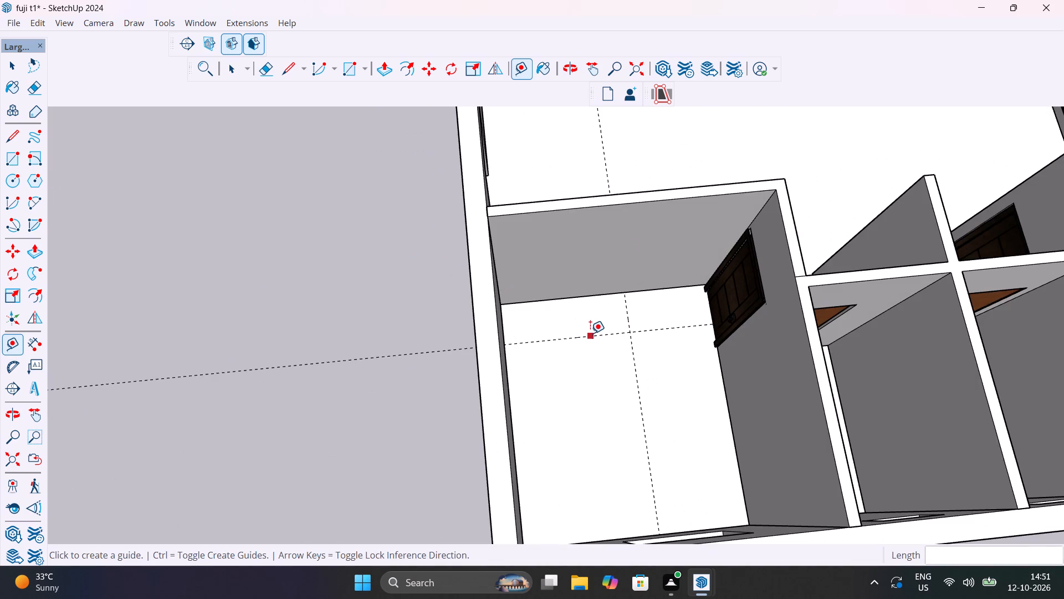
{"action": "scroll", "coordinate": [590, 333], "scroll_direction": "up", "scroll_amount": 5}
{"action": "scroll", "coordinate": [590, 333], "scroll_direction": "down", "scroll_amount": 12}
{"action": "middle_click_drag", "start_coordinate": [597, 342], "coordinate": [423, 327], "text": "shift"}
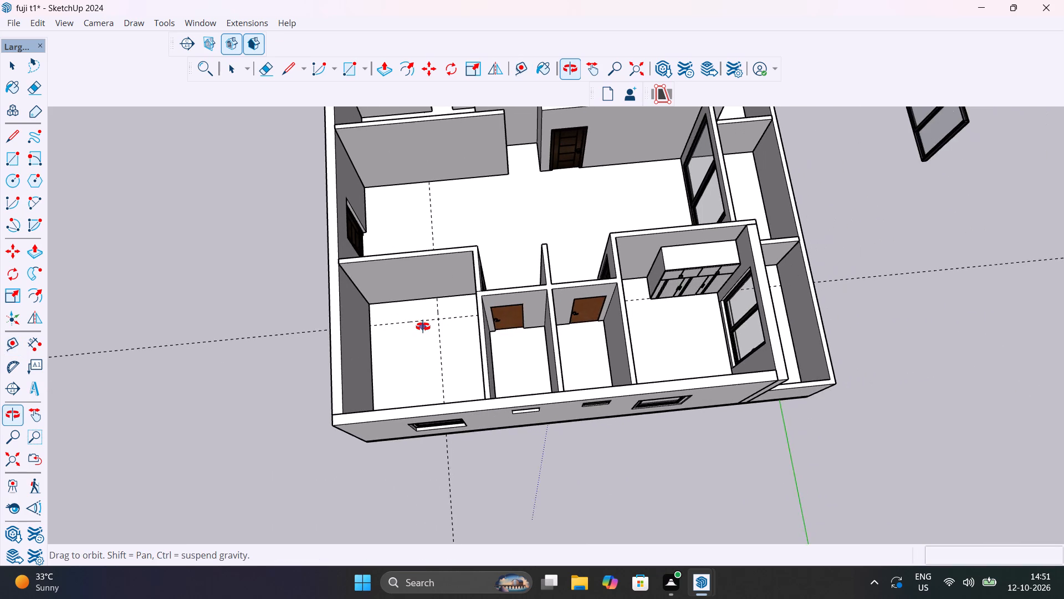
{"action": "middle_click_drag", "start_coordinate": [423, 327], "coordinate": [418, 260], "text": "shift"}
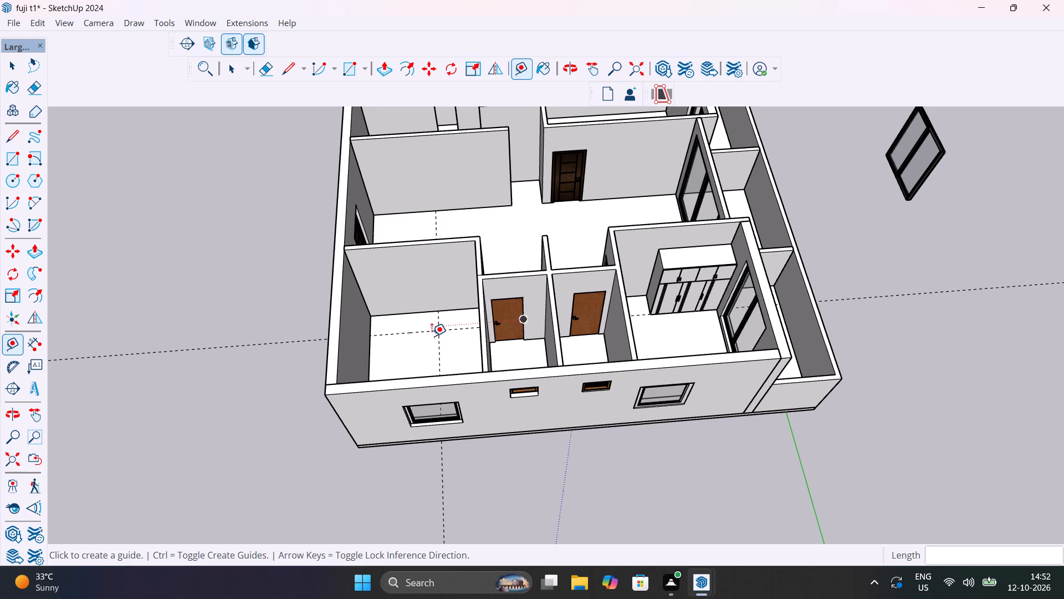
{"action": "scroll", "coordinate": [431, 335], "scroll_direction": "up", "scroll_amount": 10}
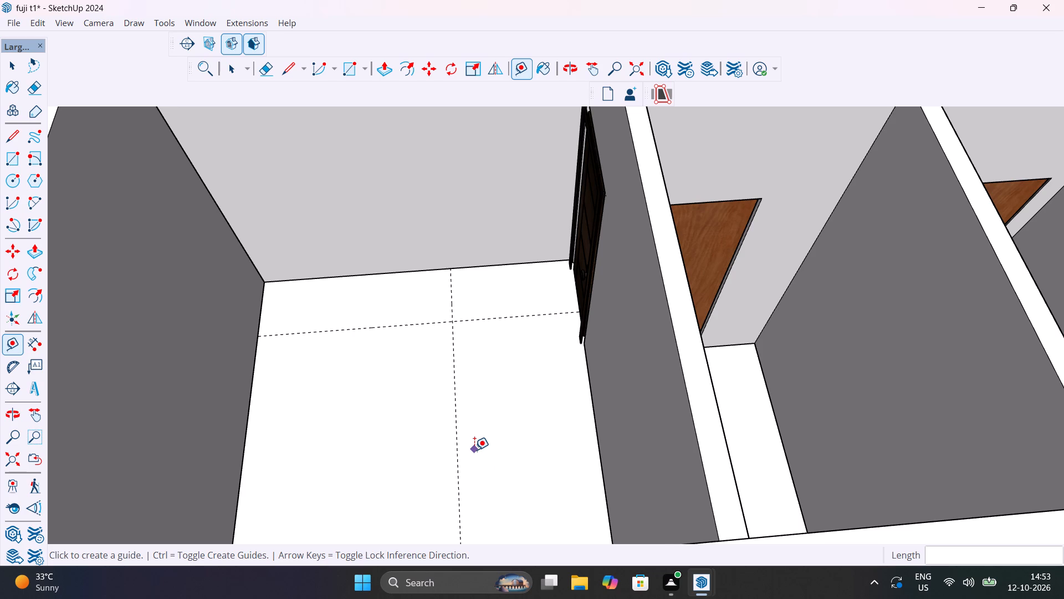
{"action": "scroll", "coordinate": [474, 450], "scroll_direction": "down", "scroll_amount": 12}
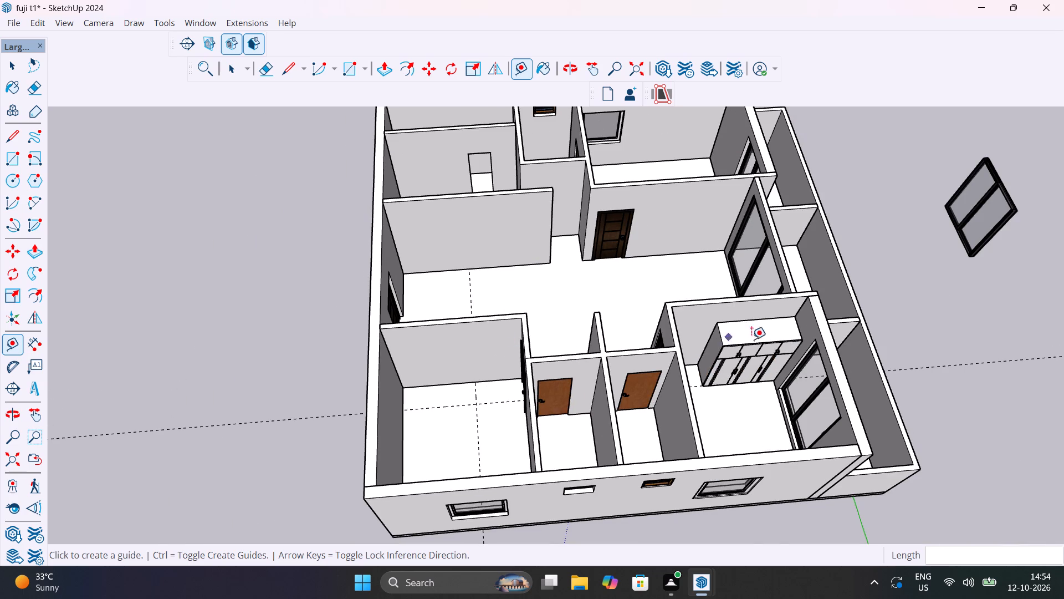
Examine the existing bedroom wardrobe's top, shutters and side, and its placement between the door and the sliding glass door.
{"action": "scroll", "coordinate": [769, 338], "scroll_direction": "up", "scroll_amount": 11}
{"action": "middle_click_drag", "start_coordinate": [734, 332], "coordinate": [609, 209]}
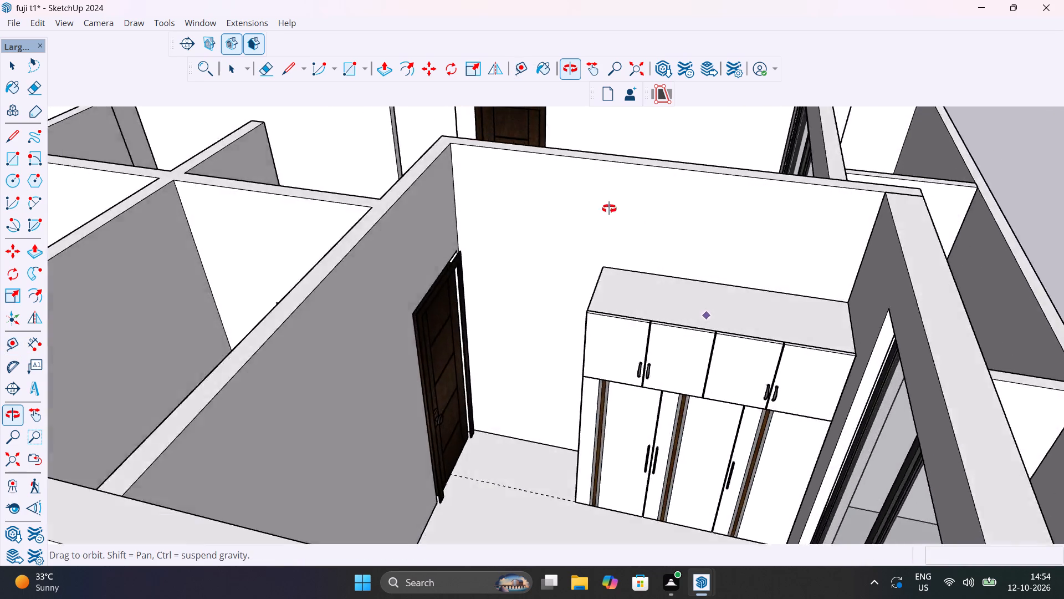
{"action": "middle_click_drag", "start_coordinate": [609, 209], "coordinate": [684, 194]}
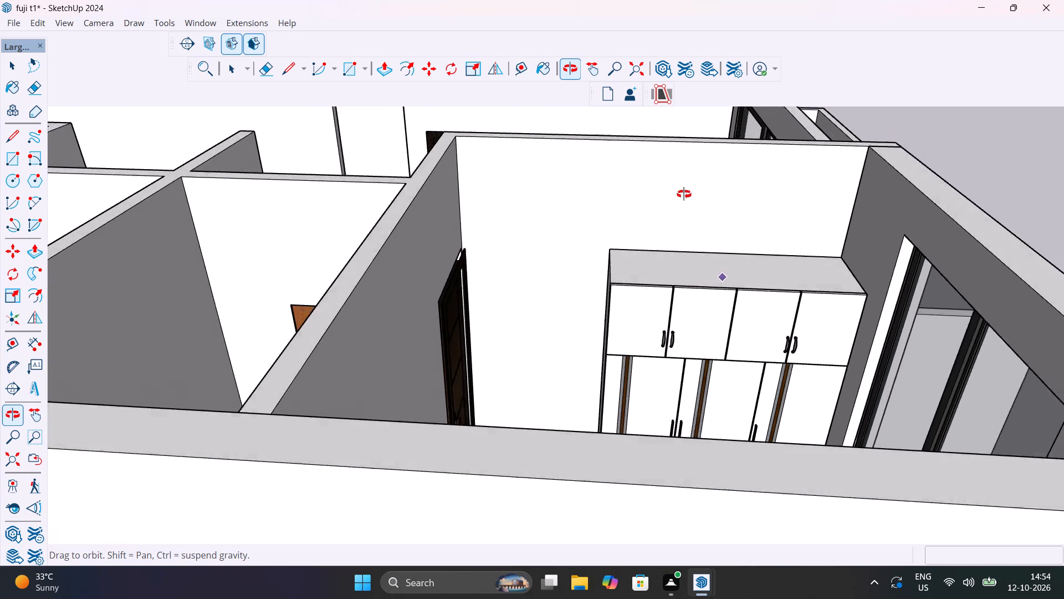
{"action": "middle_click_drag", "start_coordinate": [684, 194], "coordinate": [694, 243]}
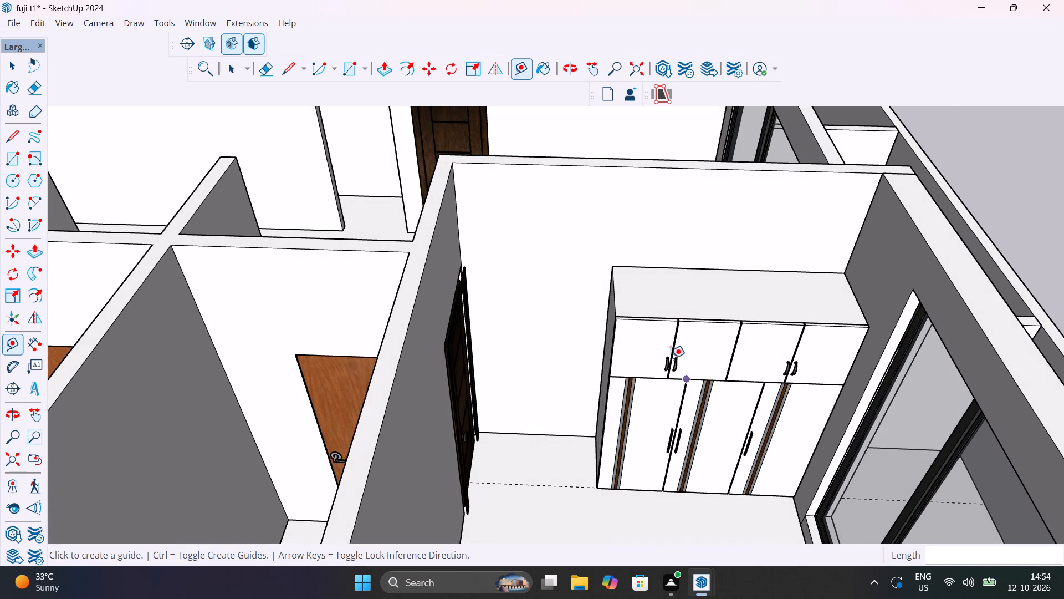
{"action": "scroll", "coordinate": [625, 290], "scroll_direction": "up", "scroll_amount": 6}
{"action": "middle_click_drag", "start_coordinate": [652, 307], "coordinate": [825, 219]}
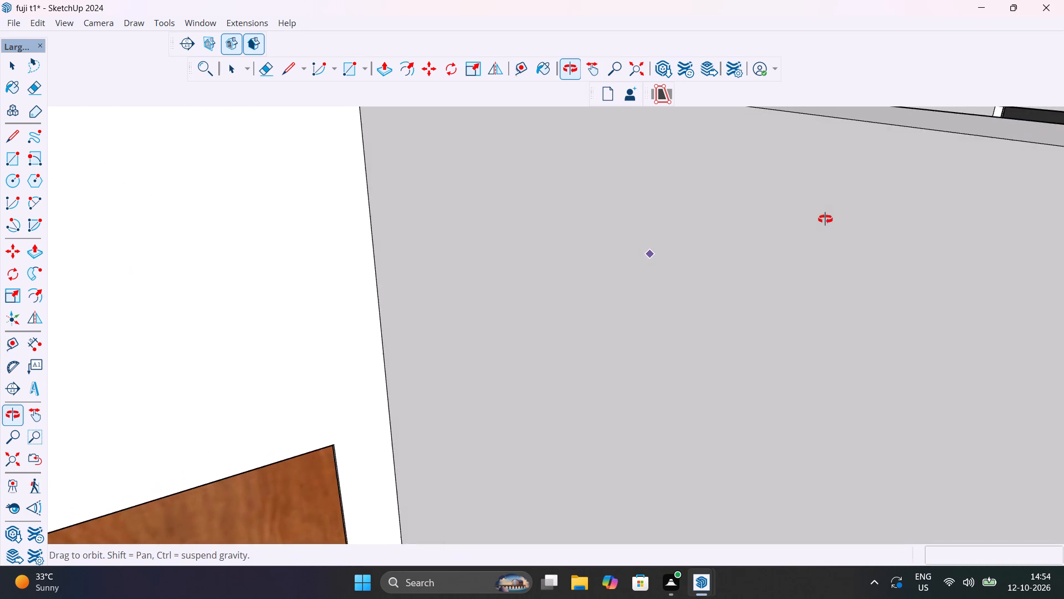
{"action": "middle_click_drag", "start_coordinate": [825, 219], "coordinate": [709, 253]}
{"action": "scroll", "coordinate": [722, 307], "scroll_direction": "down", "scroll_amount": 12}
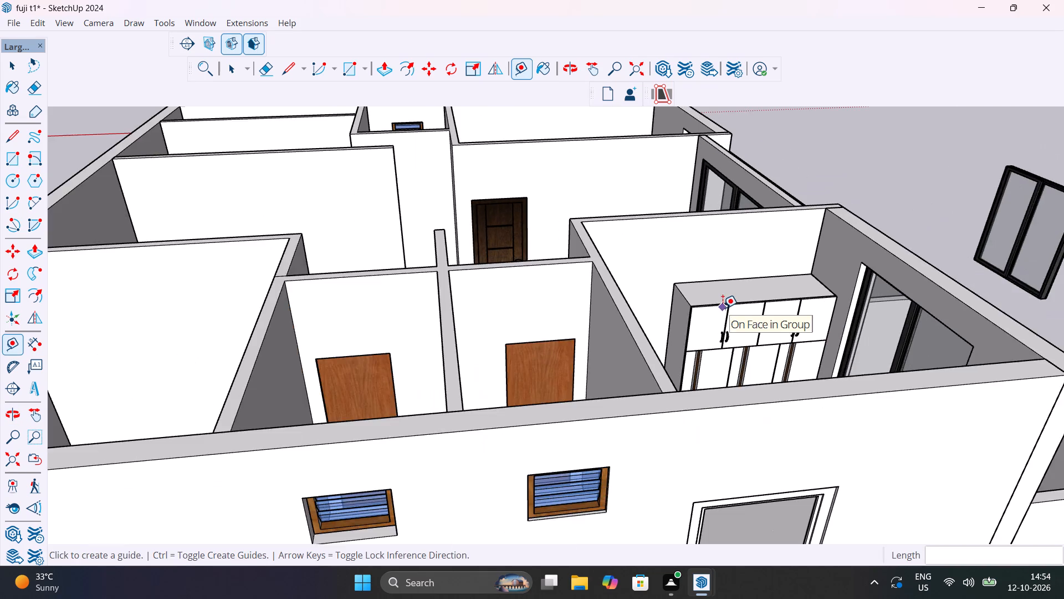
{"action": "scroll", "coordinate": [723, 308], "scroll_direction": "down", "scroll_amount": 5}
Examine the empty corner room's hall partition wall, the door beside it and the floor guides from several angles.
{"action": "scroll", "coordinate": [361, 374], "scroll_direction": "up", "scroll_amount": 5}
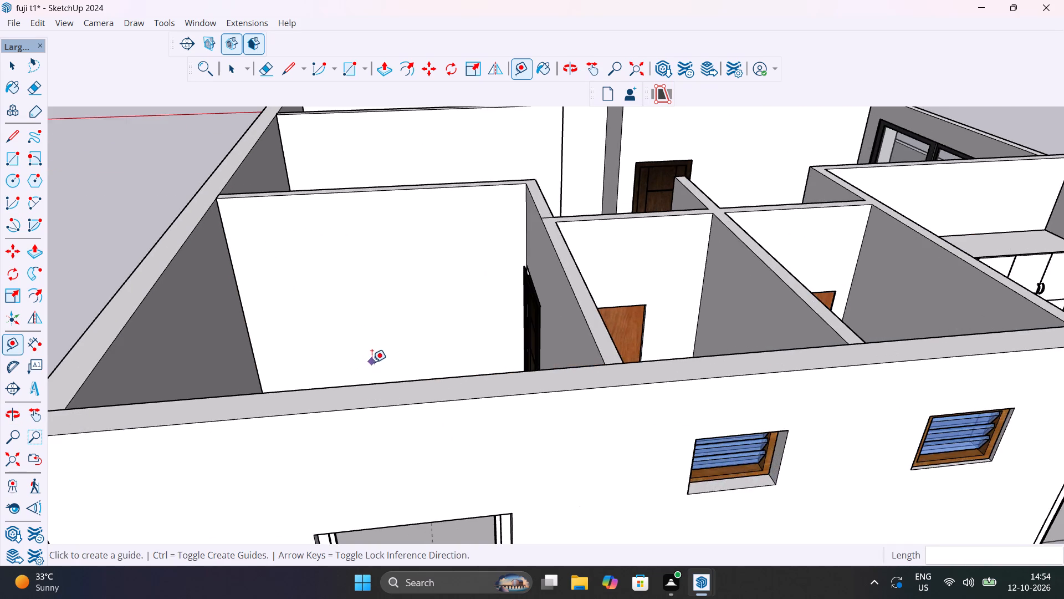
{"action": "middle_click_drag", "start_coordinate": [375, 361], "coordinate": [387, 437]}
{"action": "scroll", "coordinate": [361, 474], "scroll_direction": "up", "scroll_amount": 6}
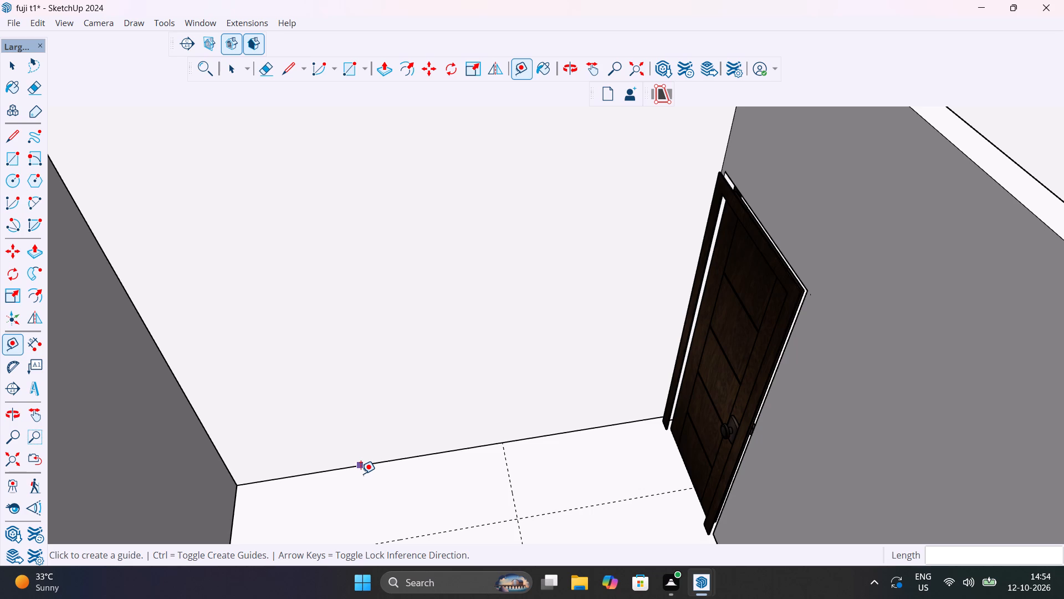
{"action": "scroll", "coordinate": [372, 483], "scroll_direction": "down", "scroll_amount": 3}
{"action": "scroll", "coordinate": [372, 484], "scroll_direction": "up", "scroll_amount": 1}
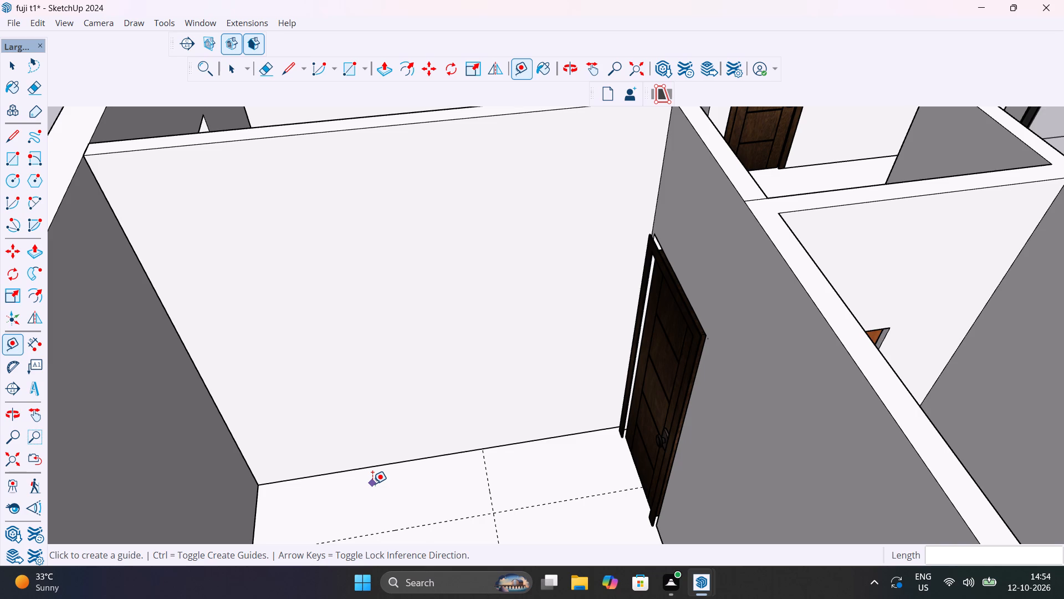
{"action": "scroll", "coordinate": [375, 485], "scroll_direction": "down", "scroll_amount": 4}
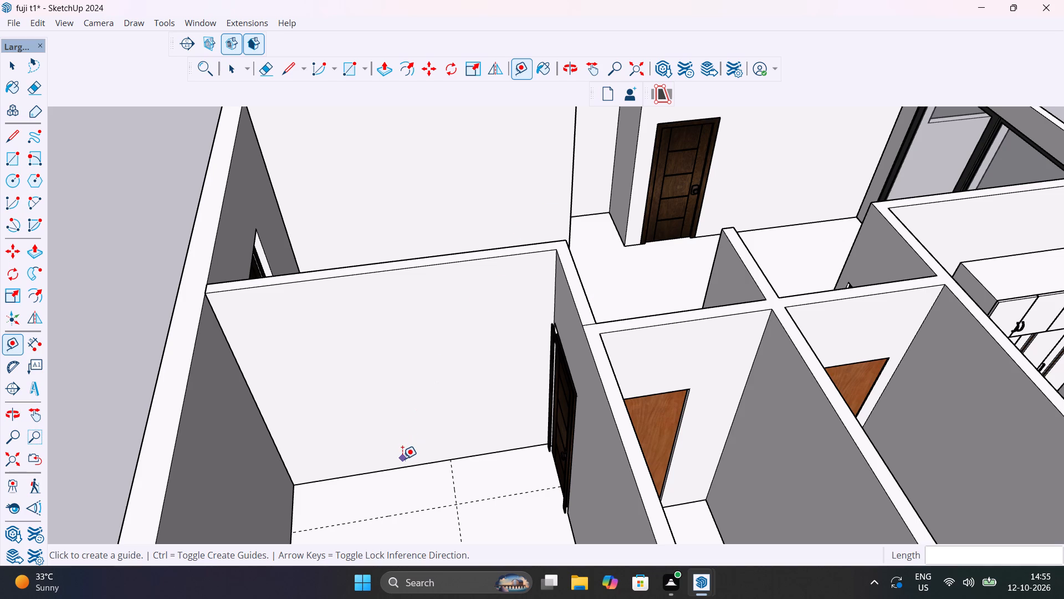
{"action": "middle_click_drag", "start_coordinate": [405, 458], "coordinate": [470, 362]}
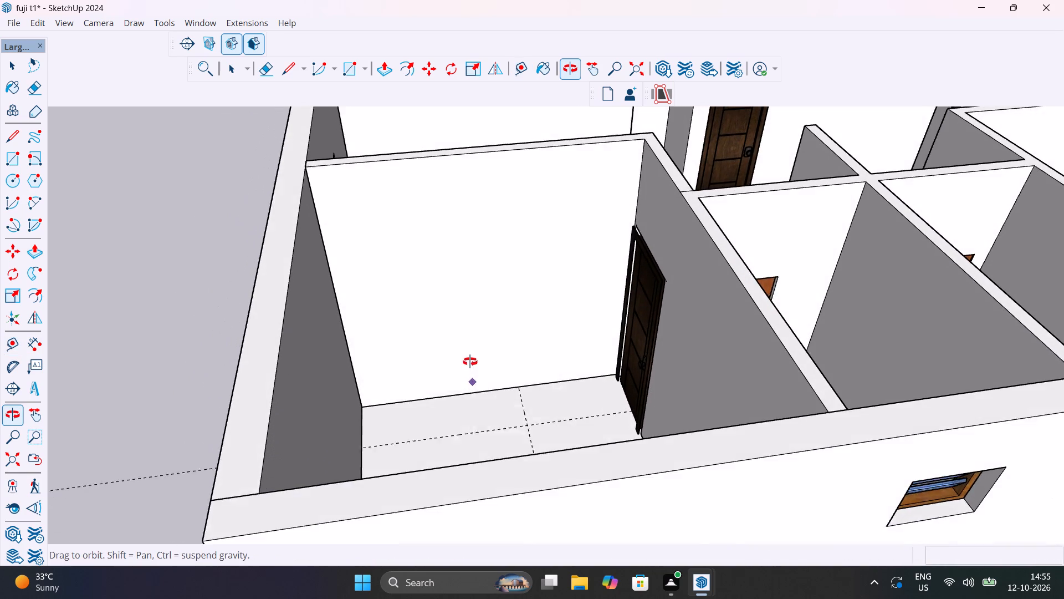
{"action": "middle_click_drag", "start_coordinate": [470, 362], "coordinate": [465, 358]}
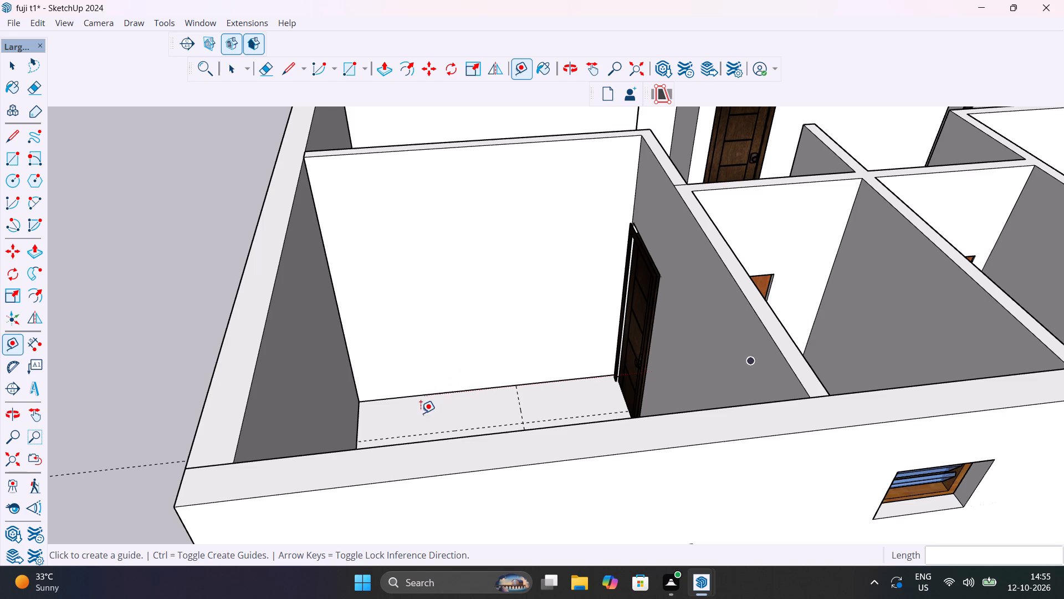
{"action": "scroll", "coordinate": [414, 419], "scroll_direction": "up", "scroll_amount": 1}
{"action": "middle_click_drag", "start_coordinate": [414, 419], "coordinate": [410, 484]}
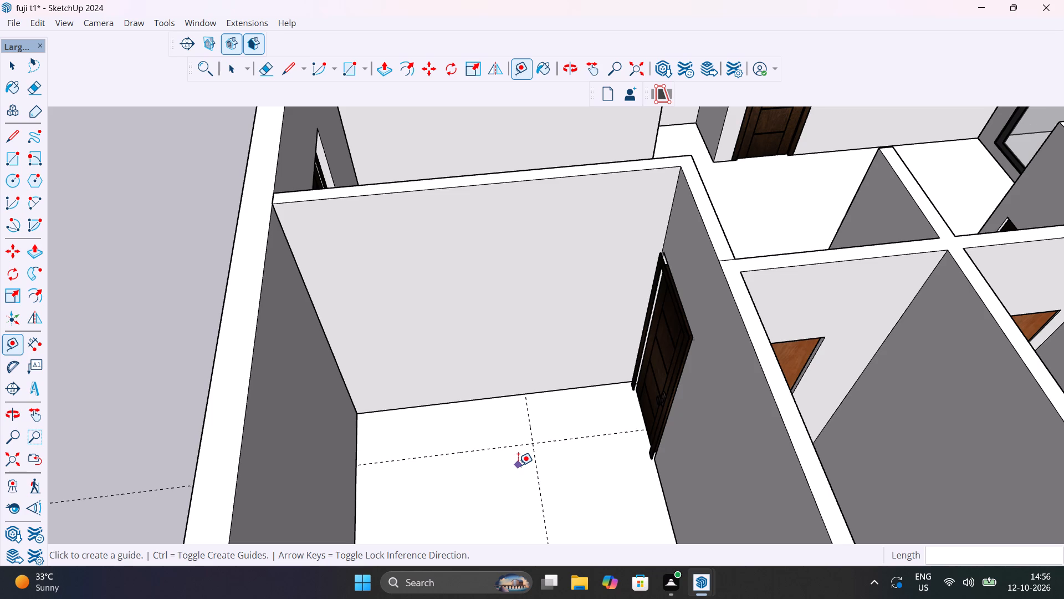
Review the house's room layout from the corner room across the hall to the empty bedroom with the sliding glass door.
{"action": "scroll", "coordinate": [520, 466], "scroll_direction": "down", "scroll_amount": 7}
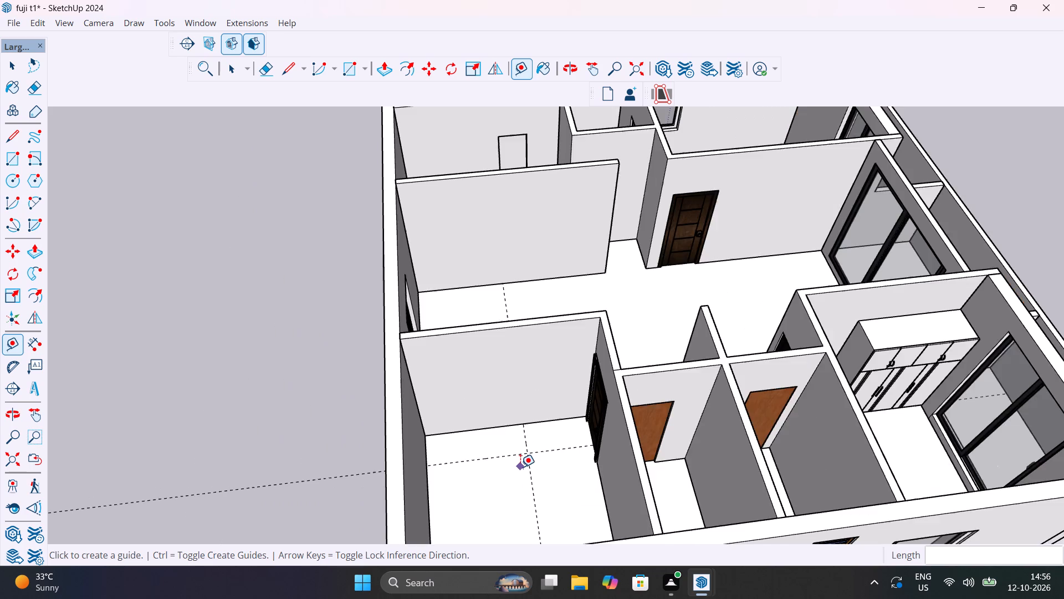
{"action": "scroll", "coordinate": [520, 467], "scroll_direction": "down", "scroll_amount": 2}
{"action": "middle_click_drag", "start_coordinate": [740, 455], "coordinate": [663, 483]}
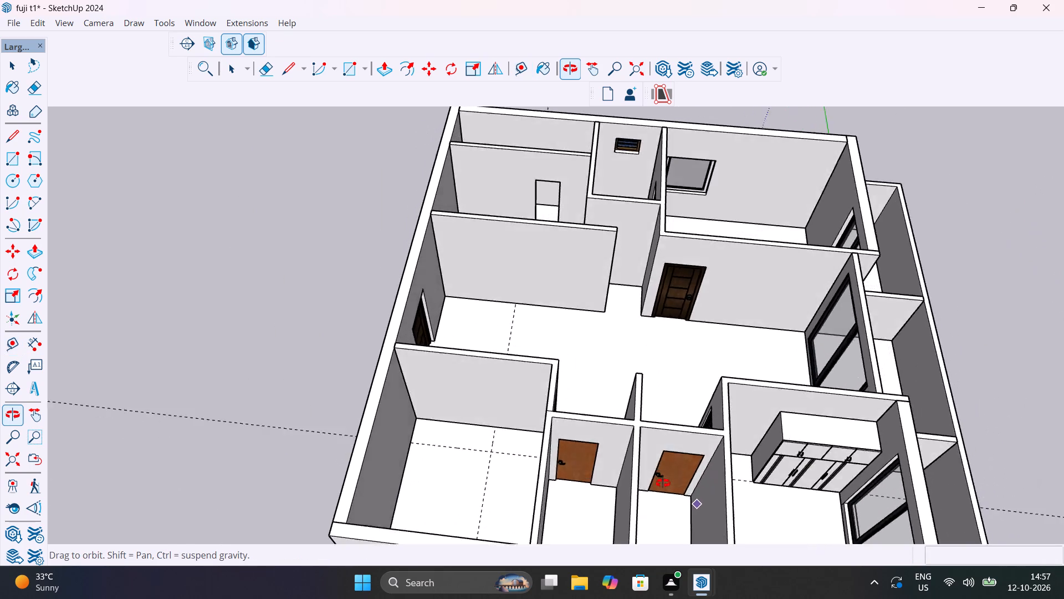
{"action": "middle_click_drag", "start_coordinate": [663, 483], "coordinate": [0, 324]}
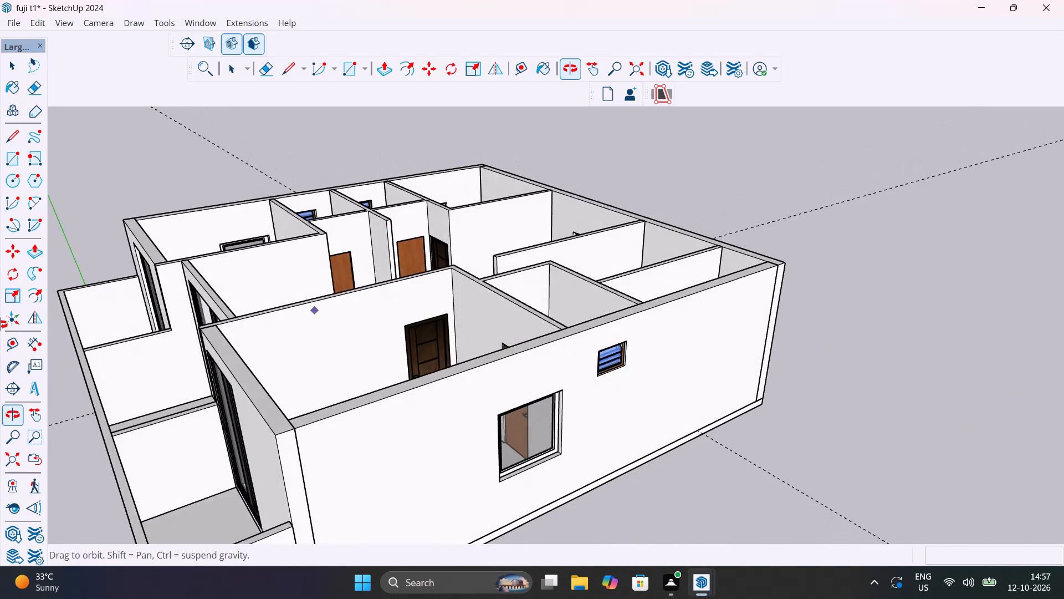
{"action": "middle_click_drag", "start_coordinate": [0, 324], "coordinate": [0, 326]}
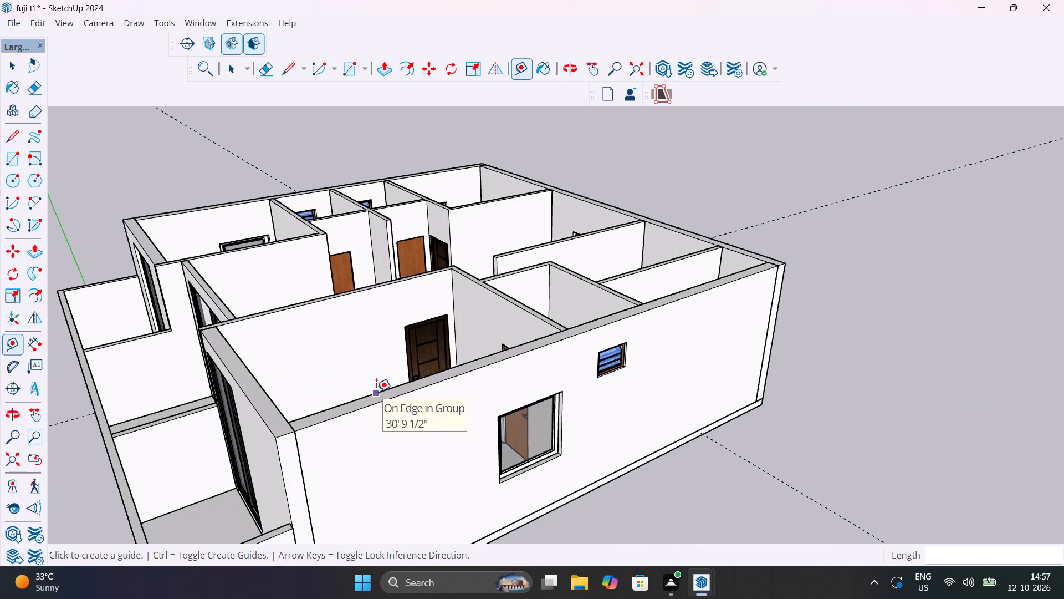
{"action": "scroll", "coordinate": [385, 387], "scroll_direction": "up", "scroll_amount": 2}
{"action": "middle_click_drag", "start_coordinate": [409, 377], "coordinate": [270, 495]}
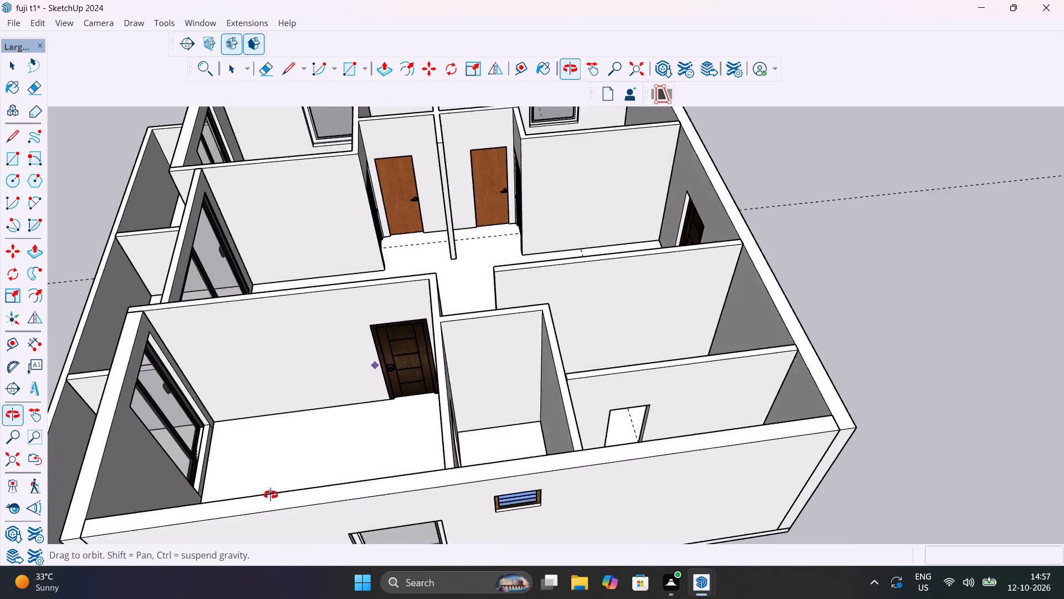
{"action": "middle_click_drag", "start_coordinate": [270, 495], "coordinate": [191, 580]}
Examine the empty bedroom's dark entrance door, sliding glass door and inner wooden door, and its relation to the hall.
{"action": "scroll", "coordinate": [147, 425], "scroll_direction": "up", "scroll_amount": 5}
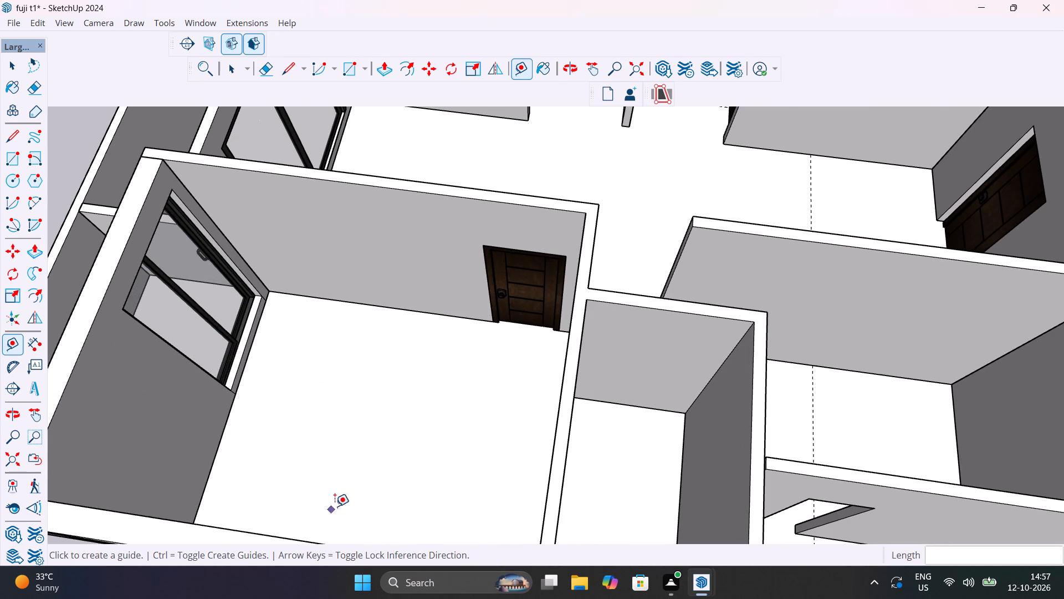
{"action": "scroll", "coordinate": [343, 493], "scroll_direction": "down", "scroll_amount": 6}
{"action": "scroll", "coordinate": [396, 379], "scroll_direction": "up", "scroll_amount": 5}
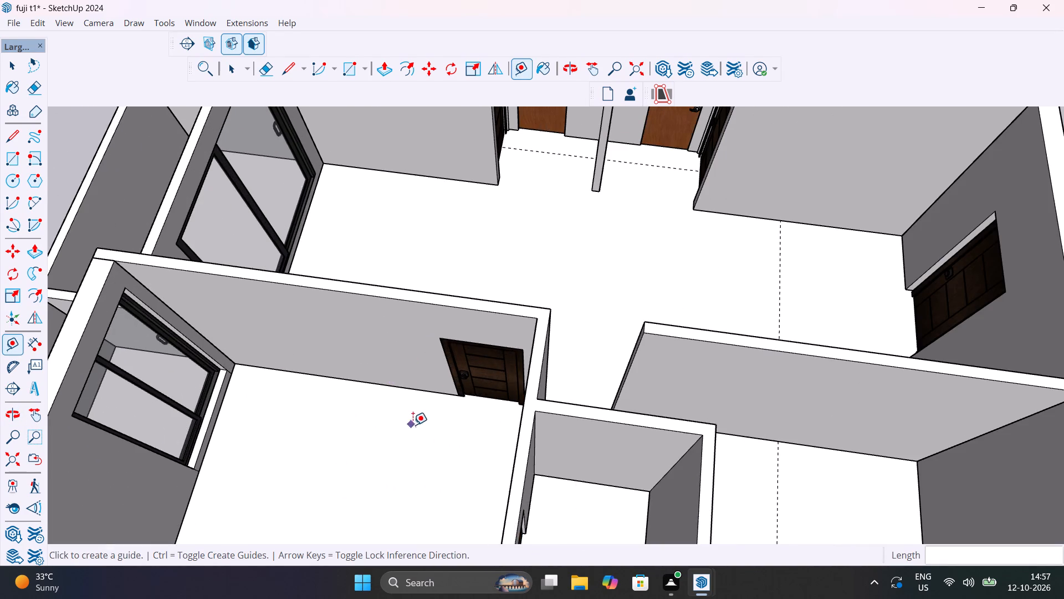
{"action": "middle_click_drag", "start_coordinate": [416, 425], "coordinate": [571, 309]}
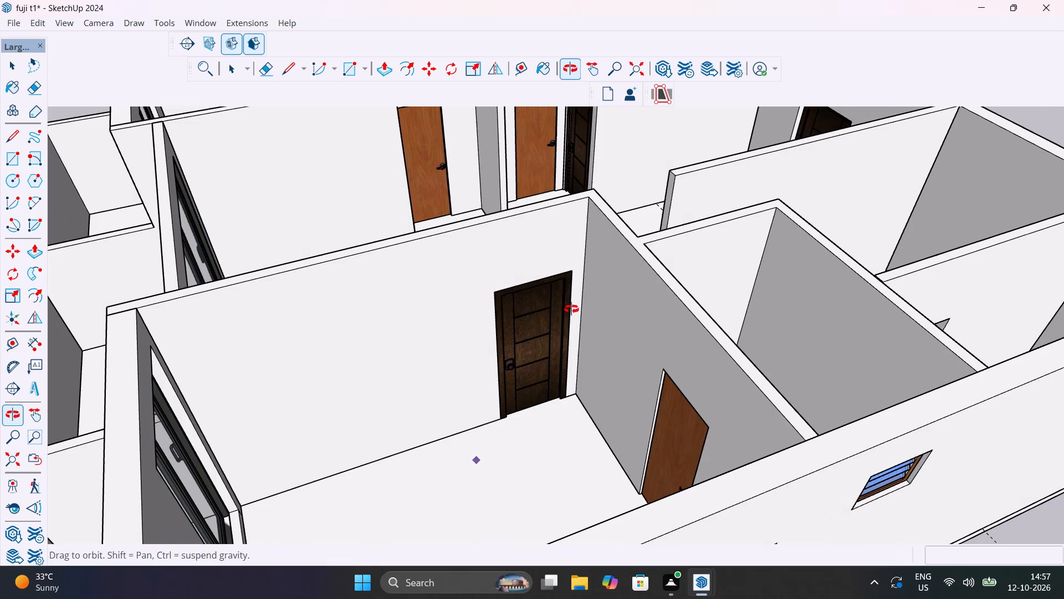
{"action": "middle_click_drag", "start_coordinate": [571, 309], "coordinate": [571, 309]}
{"action": "middle_click_drag", "start_coordinate": [386, 427], "coordinate": [109, 532]}
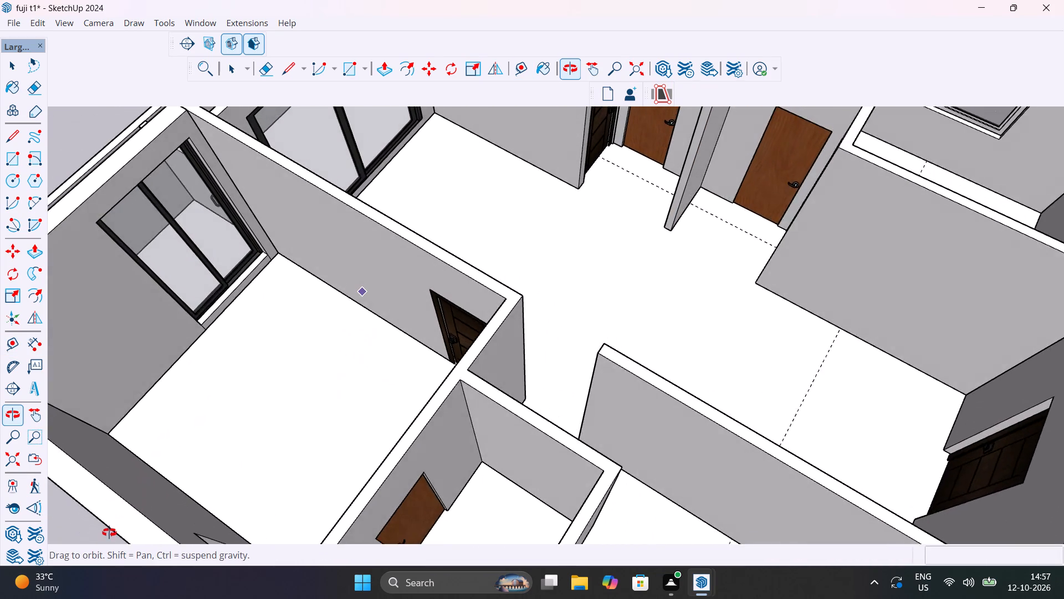
{"action": "middle_click_drag", "start_coordinate": [109, 532], "coordinate": [290, 465]}
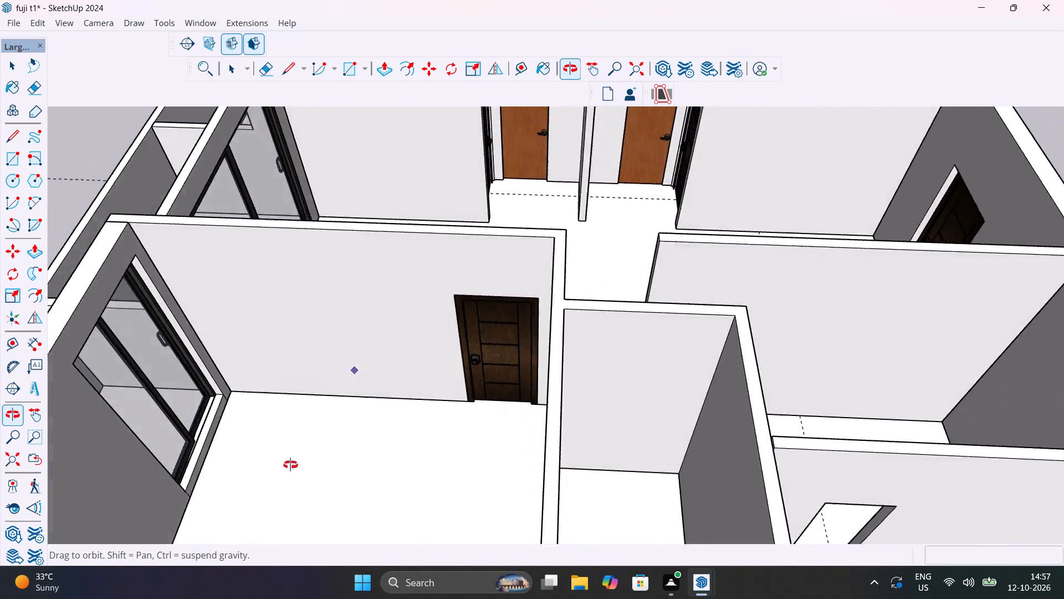
{"action": "middle_click_drag", "start_coordinate": [290, 465], "coordinate": [888, 381]}
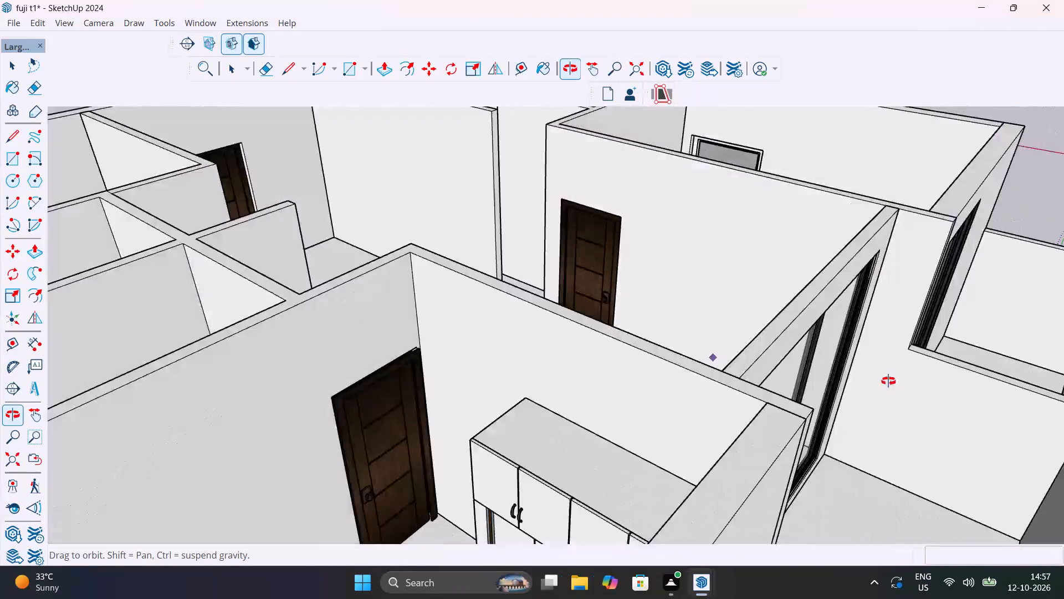
{"action": "middle_click_drag", "start_coordinate": [888, 381], "coordinate": [395, 467]}
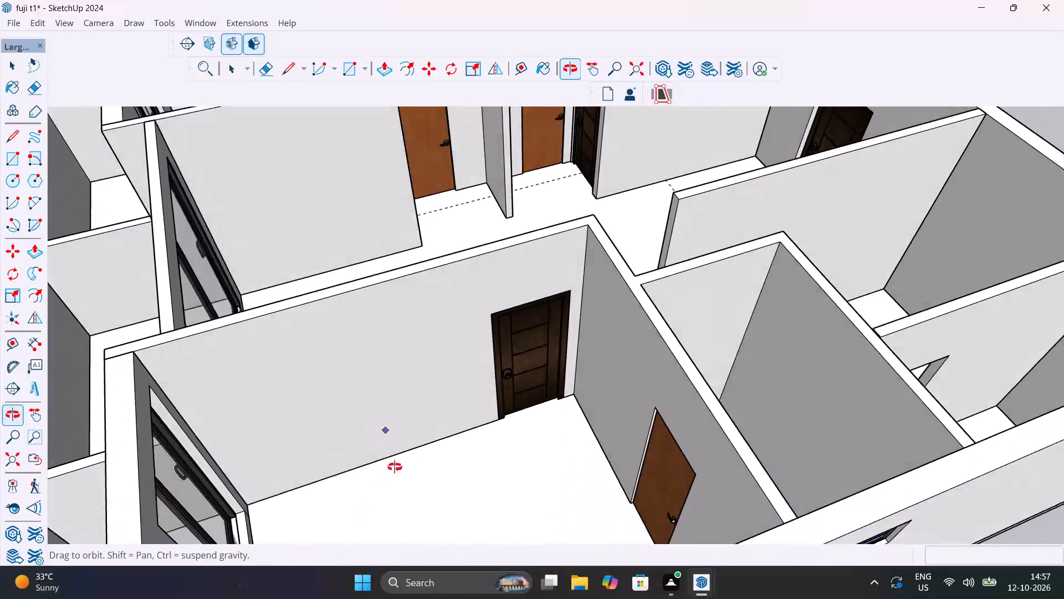
{"action": "middle_click_drag", "start_coordinate": [395, 467], "coordinate": [775, 373]}
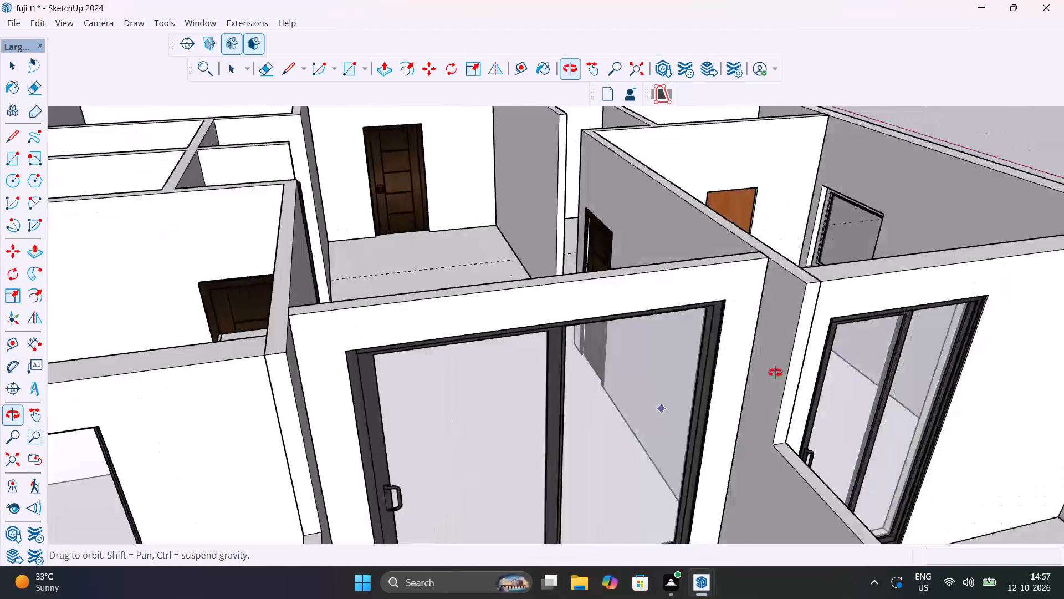
{"action": "middle_click_drag", "start_coordinate": [775, 373], "coordinate": [32, 598]}
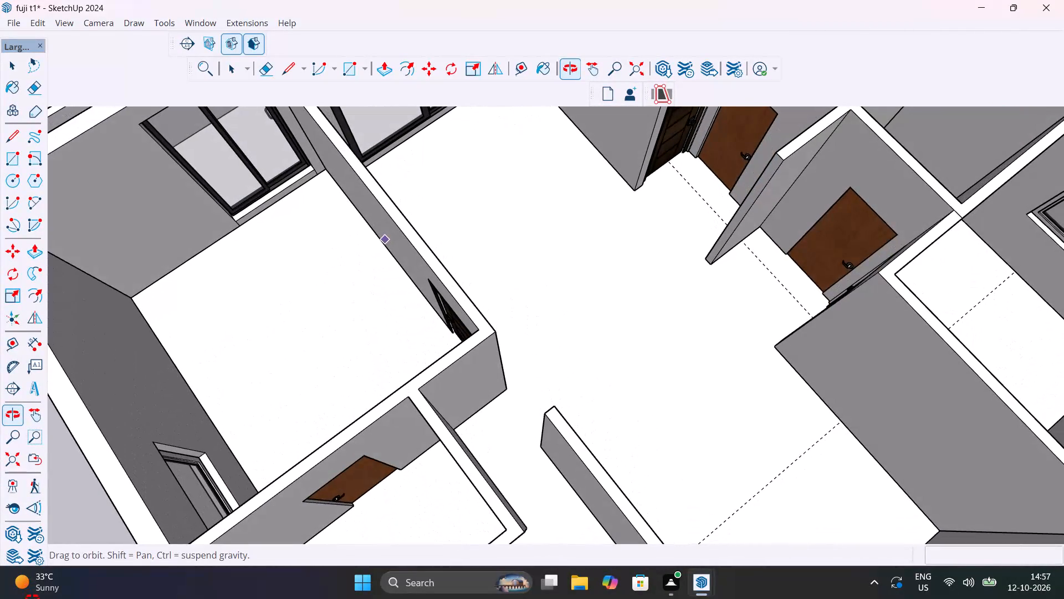
{"action": "middle_click_drag", "start_coordinate": [32, 598], "coordinate": [30, 598]}
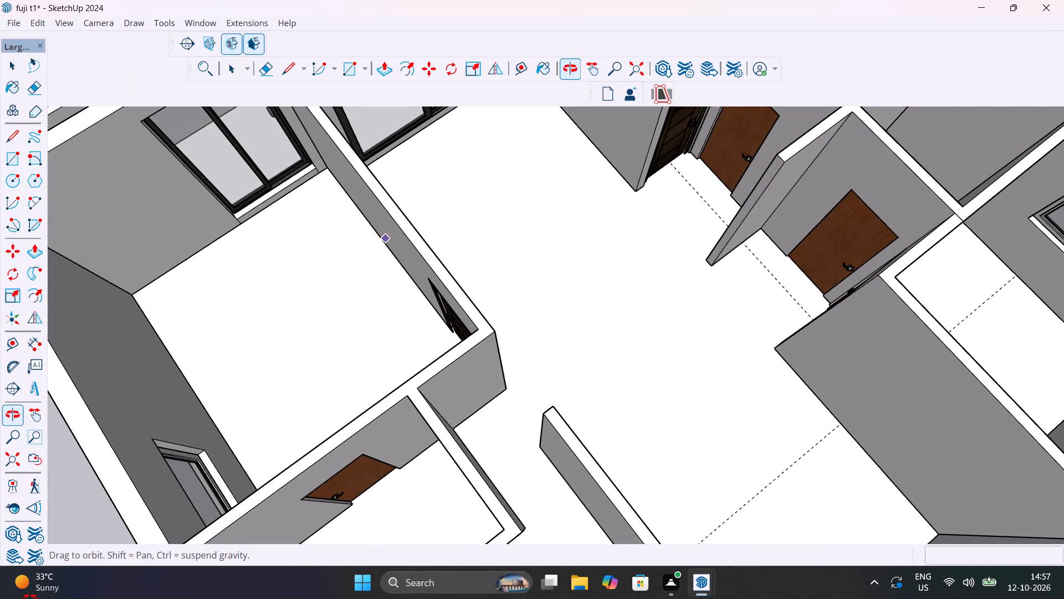
{"action": "middle_click_drag", "start_coordinate": [30, 598], "coordinate": [71, 452]}
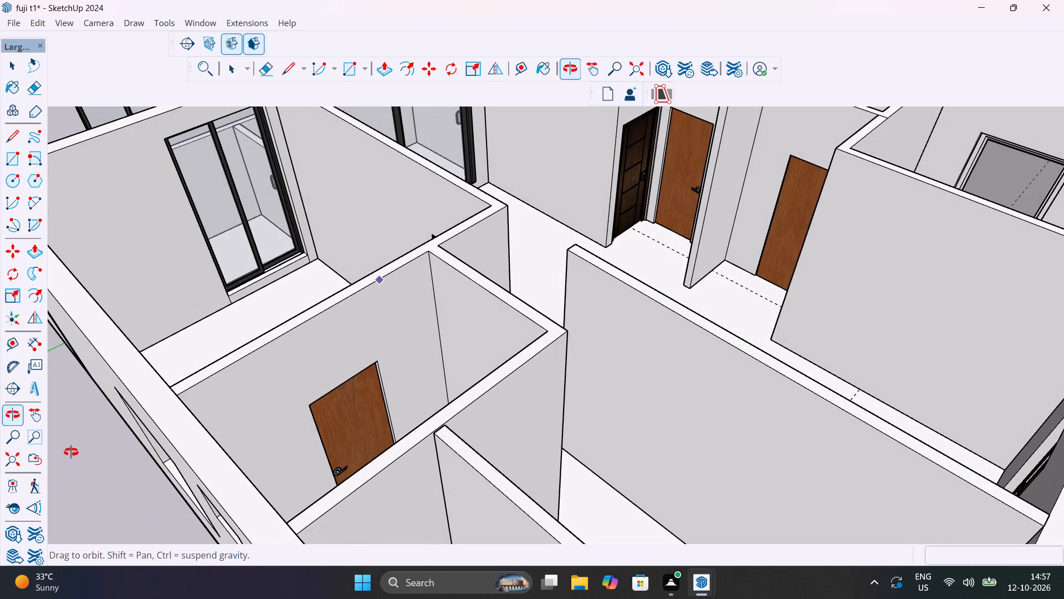
{"action": "middle_click_drag", "start_coordinate": [71, 452], "coordinate": [71, 451]}
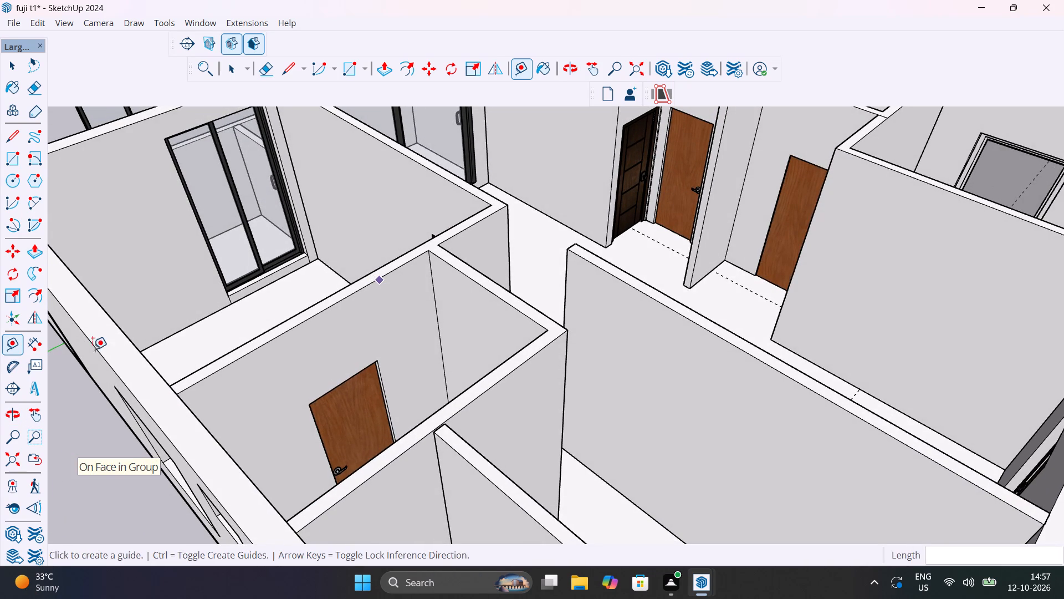
Examine the empty bedroom's floor corner beside the sliding glass door and its wall on the balcony side.
{"action": "scroll", "coordinate": [185, 306], "scroll_direction": "up", "scroll_amount": 5}
{"action": "middle_click_drag", "start_coordinate": [242, 329], "coordinate": [200, 346]}
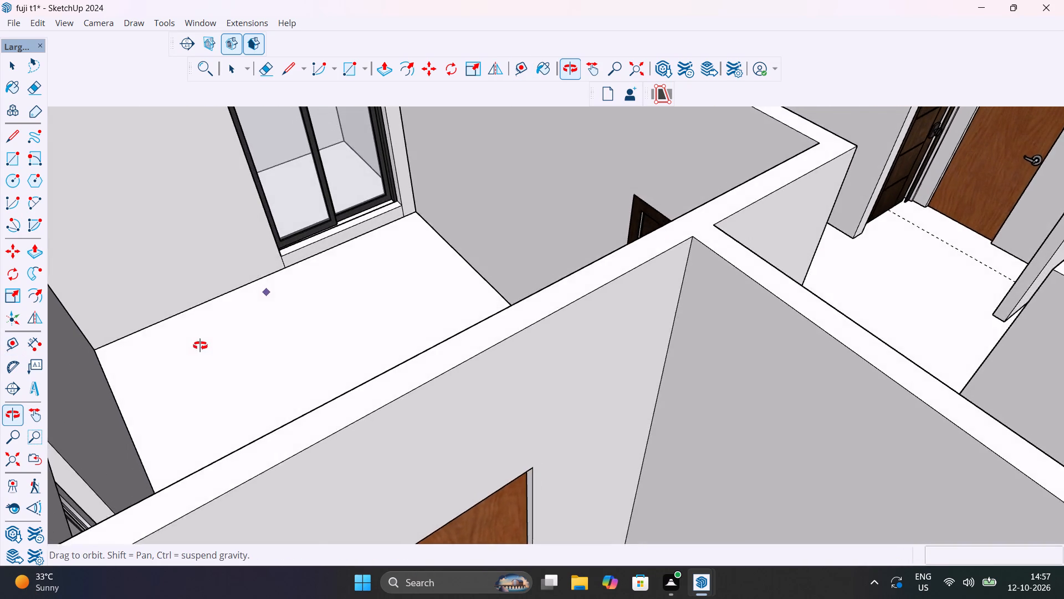
{"action": "middle_click_drag", "start_coordinate": [200, 346], "coordinate": [300, 434]}
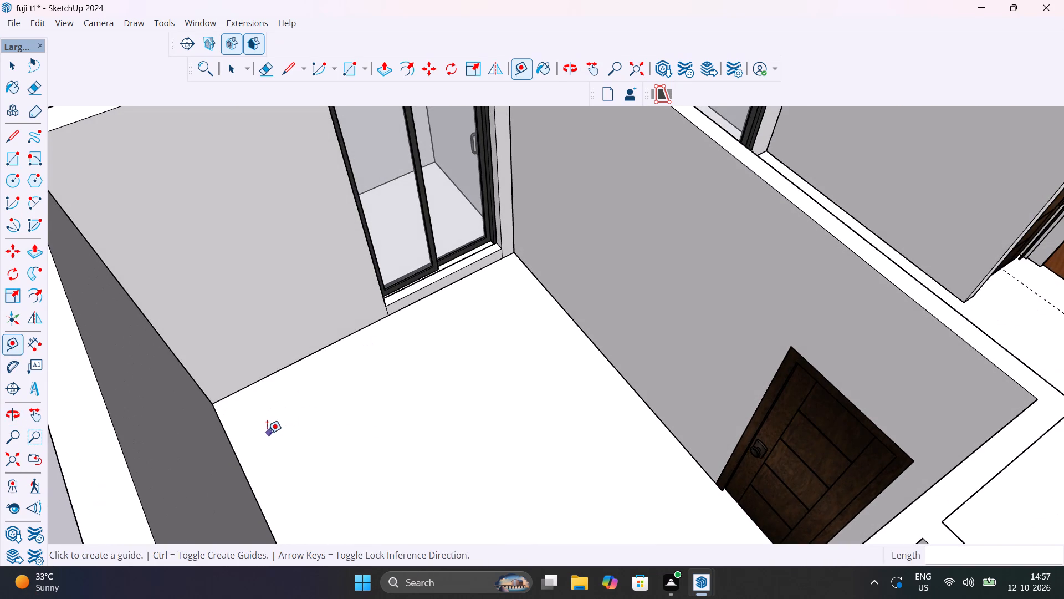
{"action": "scroll", "coordinate": [296, 436], "scroll_direction": "down", "scroll_amount": 5}
{"action": "middle_click_drag", "start_coordinate": [330, 439], "coordinate": [317, 577]}
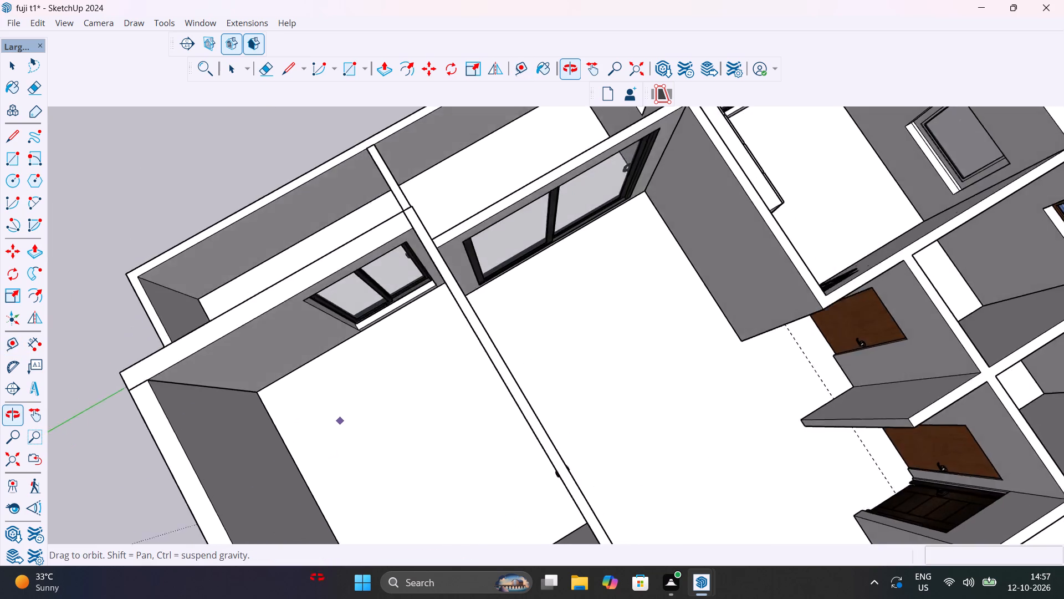
{"action": "middle_click_drag", "start_coordinate": [317, 577], "coordinate": [717, 399]}
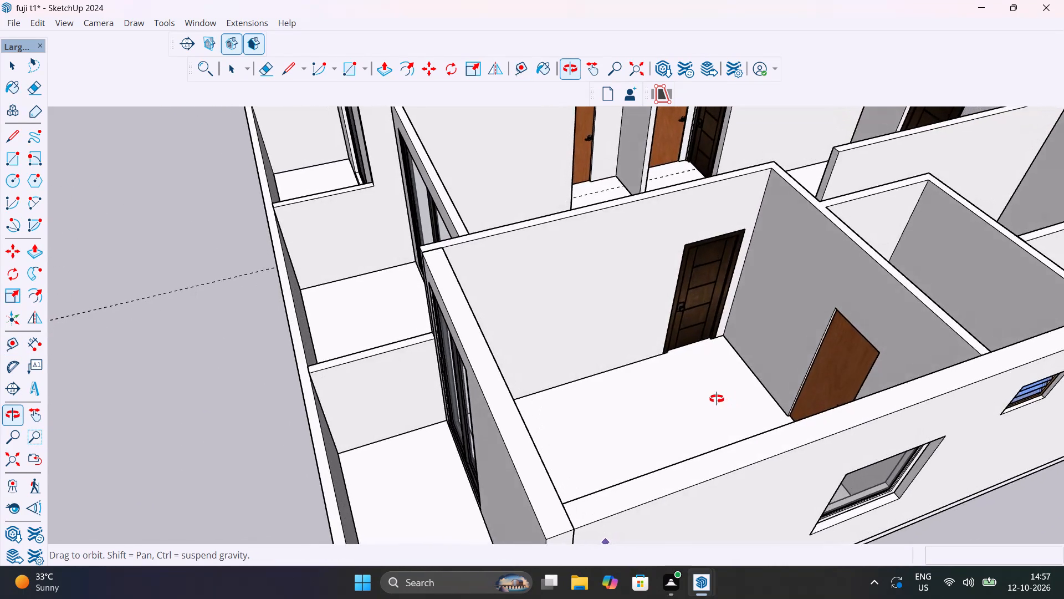
{"action": "middle_click_drag", "start_coordinate": [717, 399], "coordinate": [755, 438]}
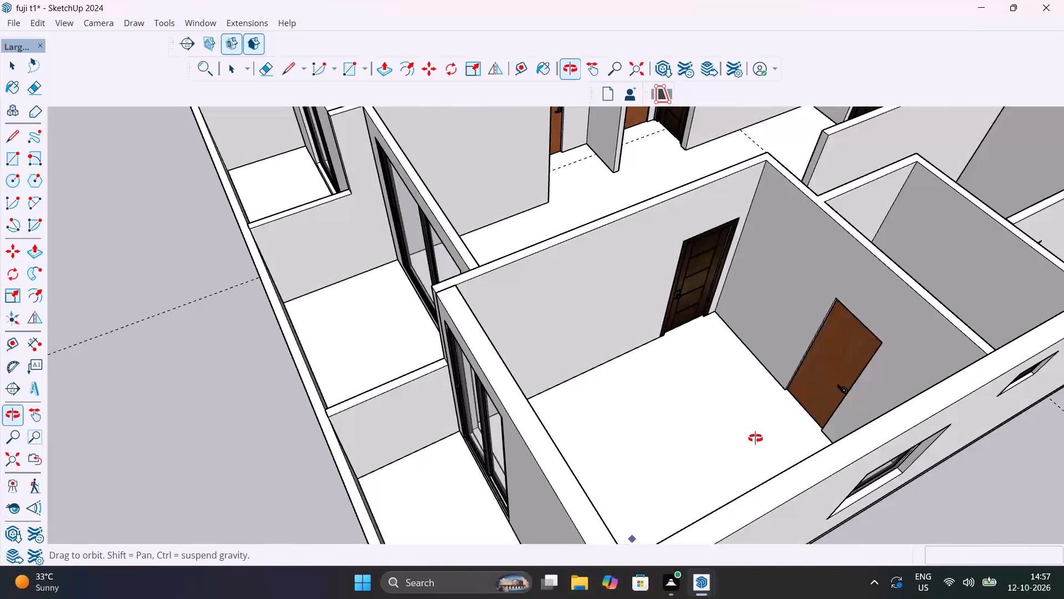
{"action": "middle_click_drag", "start_coordinate": [755, 438], "coordinate": [961, 352]}
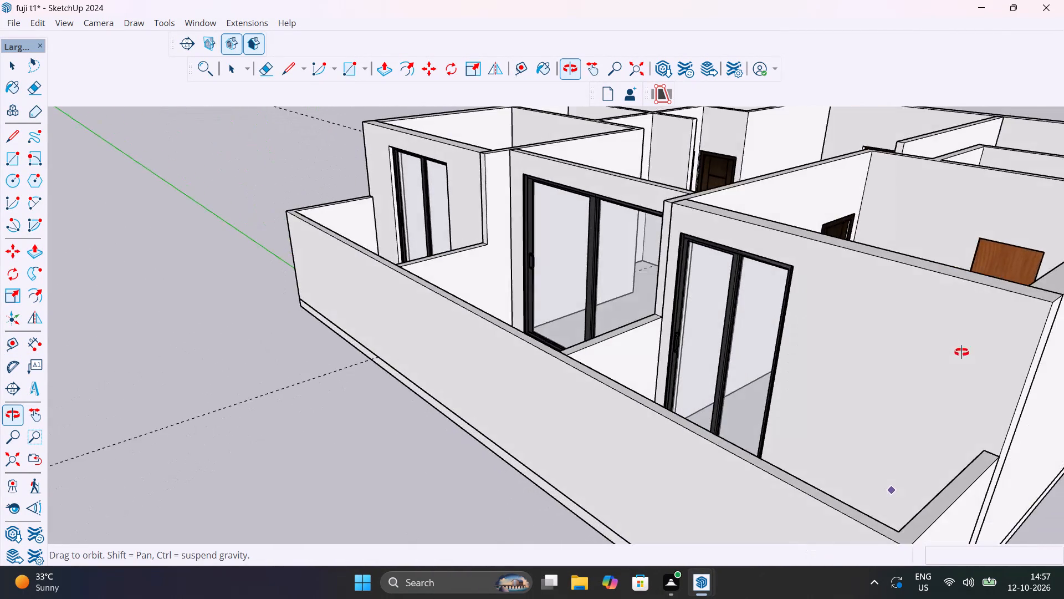
{"action": "middle_click_drag", "start_coordinate": [961, 352], "coordinate": [961, 352]}
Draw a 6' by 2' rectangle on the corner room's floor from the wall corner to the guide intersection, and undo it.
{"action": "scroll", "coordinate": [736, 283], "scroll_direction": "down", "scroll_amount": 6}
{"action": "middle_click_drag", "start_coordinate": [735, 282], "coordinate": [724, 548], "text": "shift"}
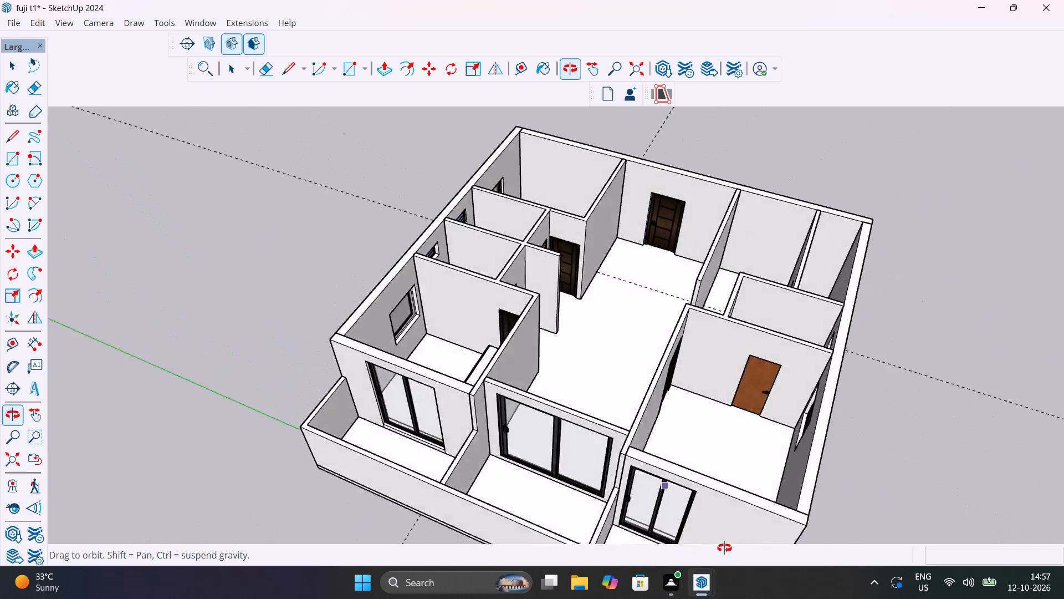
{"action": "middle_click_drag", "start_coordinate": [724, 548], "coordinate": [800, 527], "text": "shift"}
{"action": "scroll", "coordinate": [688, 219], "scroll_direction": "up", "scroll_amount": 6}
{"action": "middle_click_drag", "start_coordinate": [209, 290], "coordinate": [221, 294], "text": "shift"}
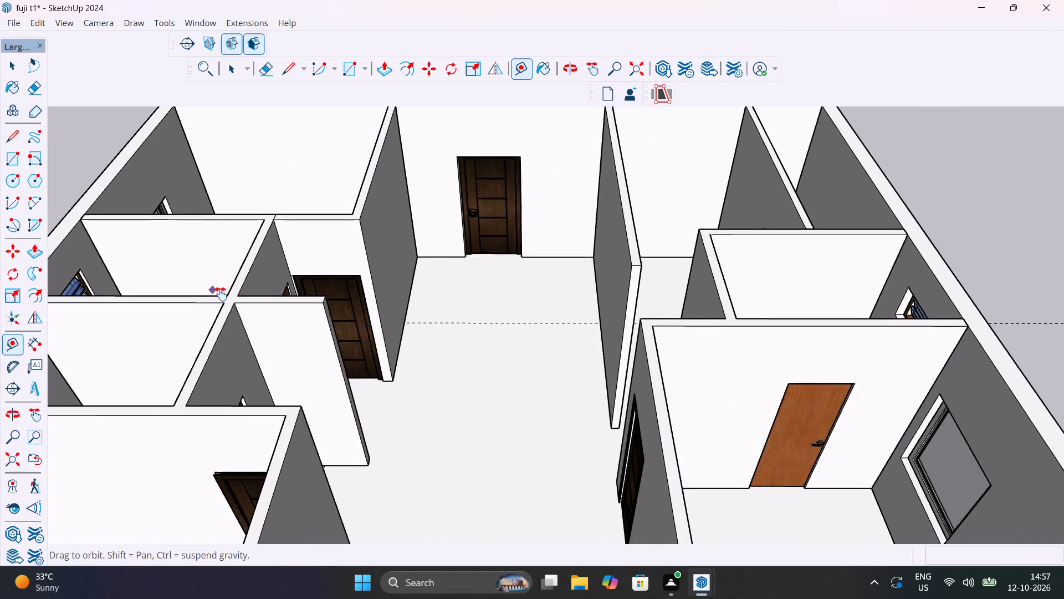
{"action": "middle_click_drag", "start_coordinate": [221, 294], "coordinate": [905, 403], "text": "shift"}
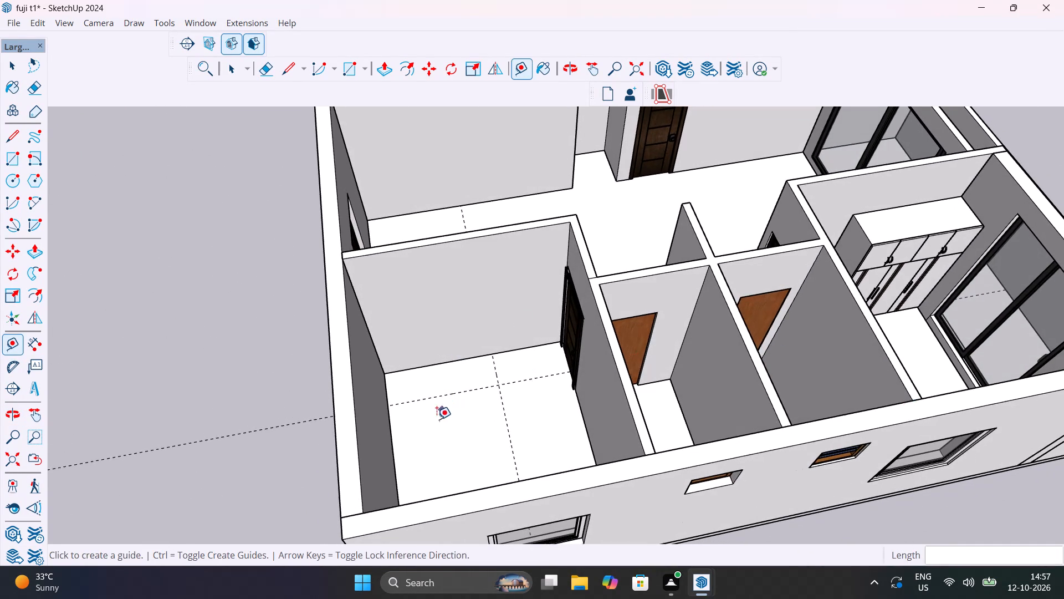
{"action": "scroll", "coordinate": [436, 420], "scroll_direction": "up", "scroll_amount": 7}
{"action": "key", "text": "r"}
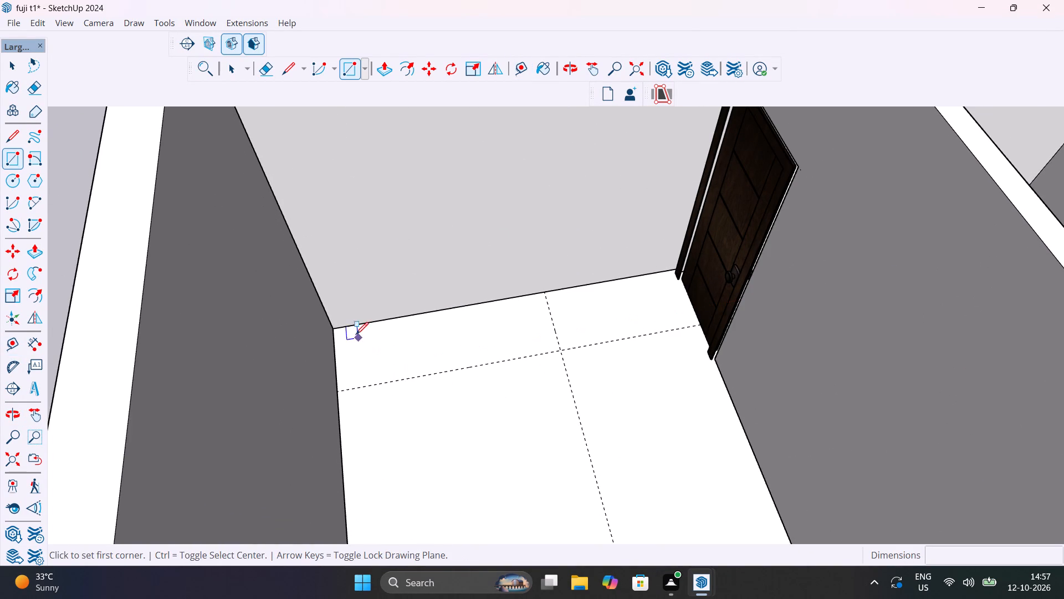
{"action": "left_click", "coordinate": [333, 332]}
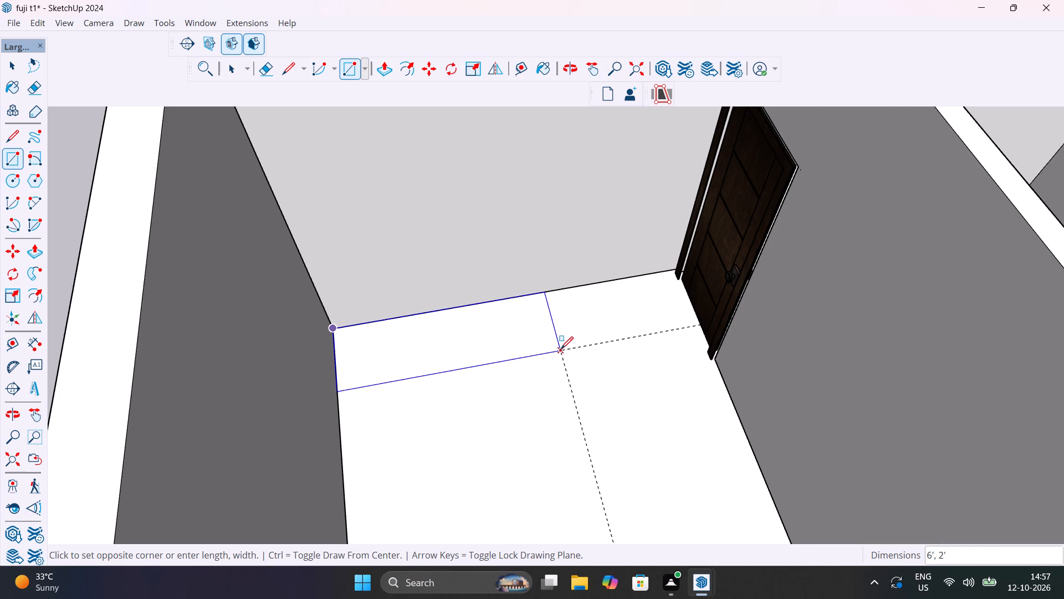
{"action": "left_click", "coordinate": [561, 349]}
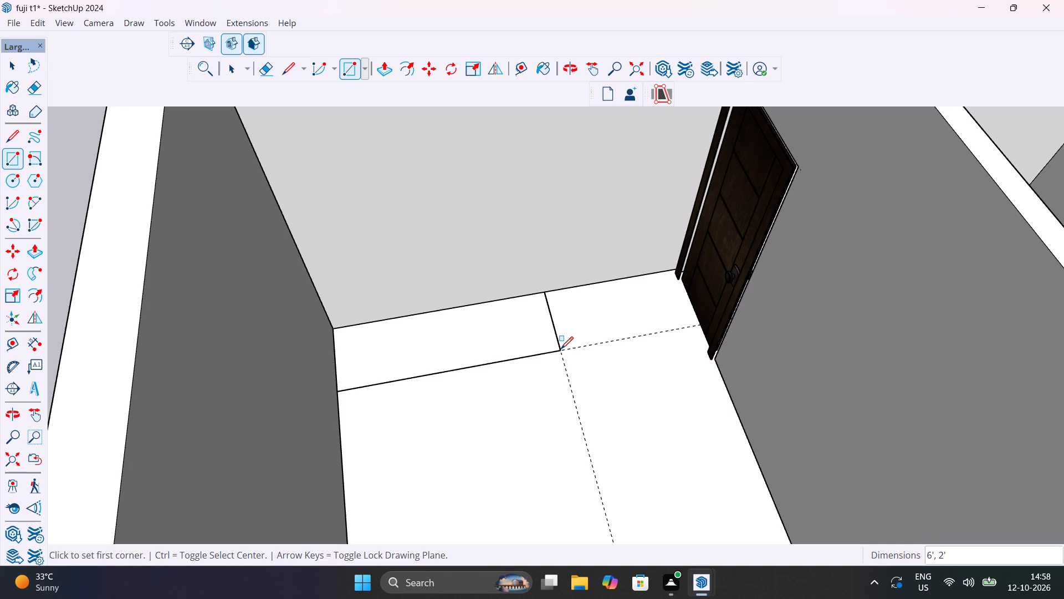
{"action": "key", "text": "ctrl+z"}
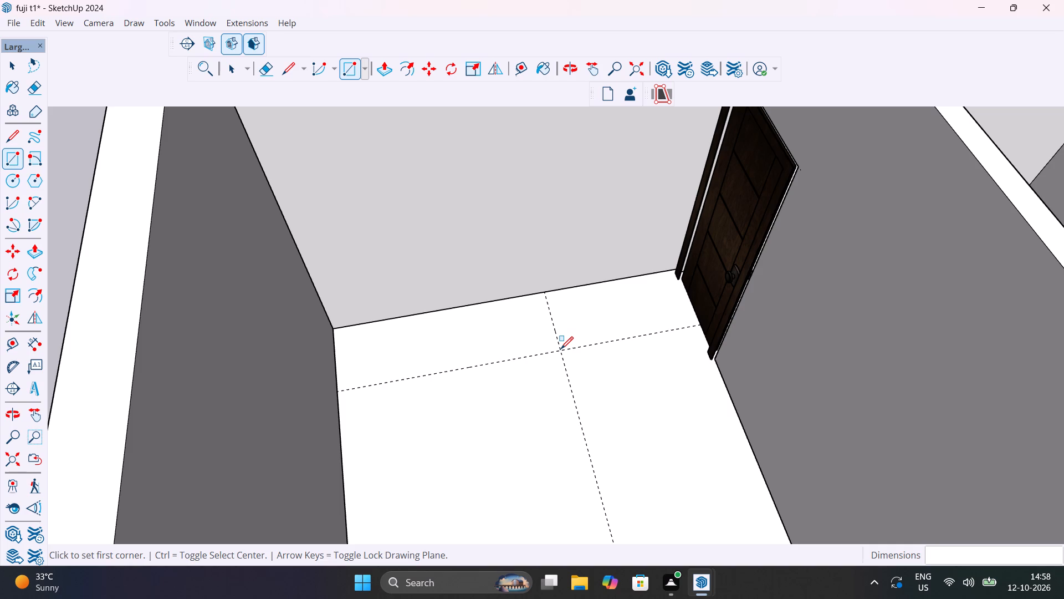
Place a floor guide in the corner room 7' from the exterior wall opposite the door.
{"action": "key", "text": "t"}
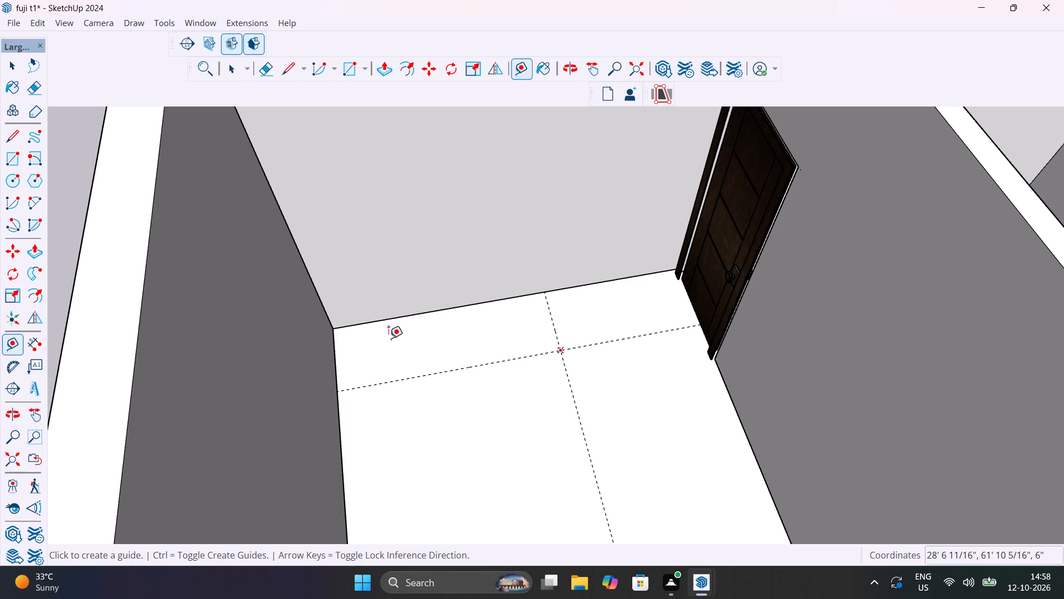
{"action": "left_click", "coordinate": [334, 363]}
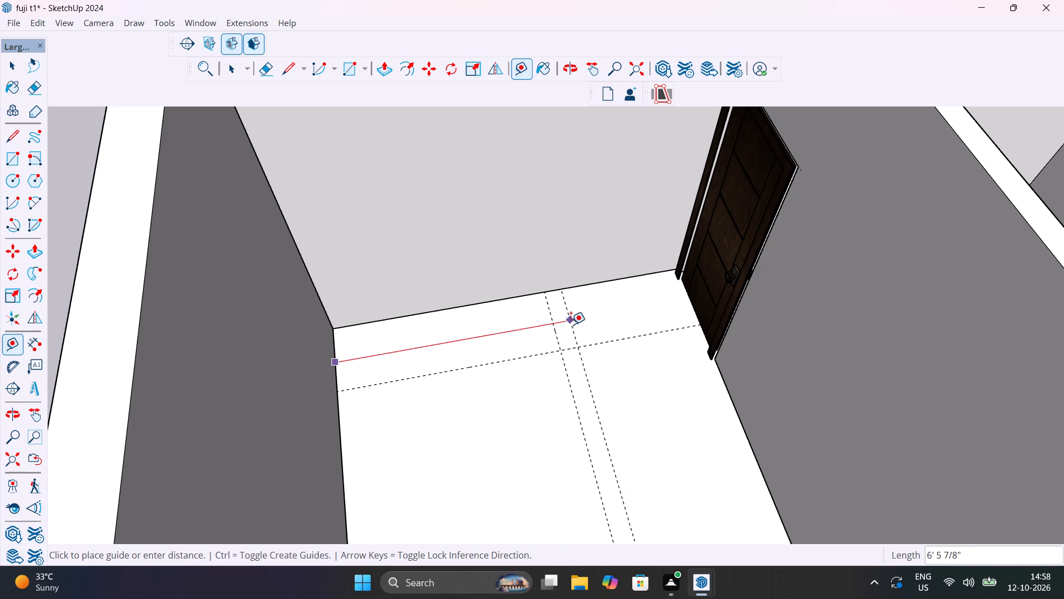
{"action": "type", "text": "7'"}
{"action": "key", "text": "Return"}
Delete the old 6' floor guide beside the 7' guide in the corner room.
{"action": "key", "text": "space"}
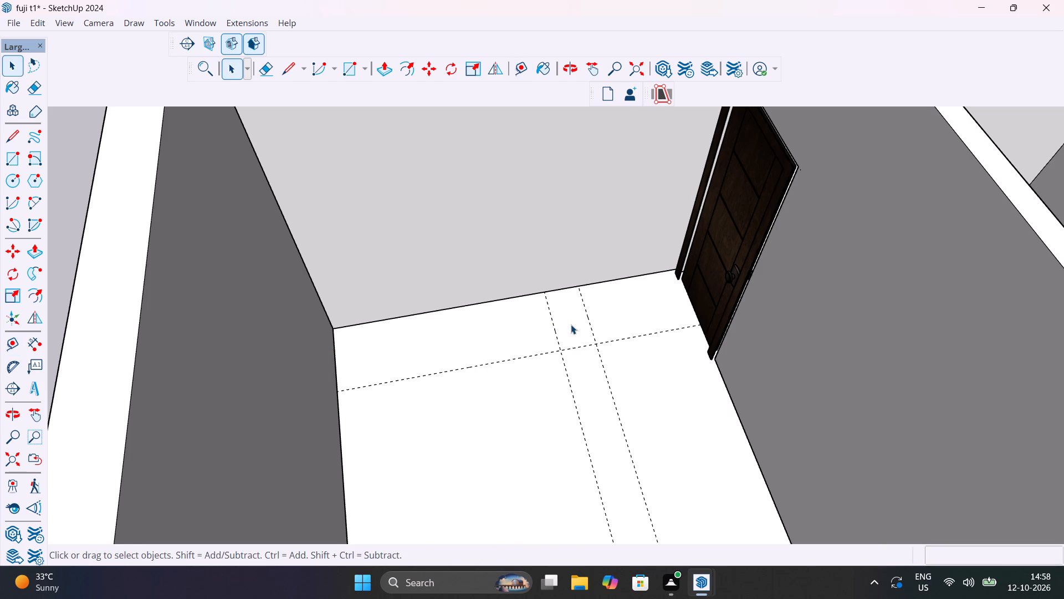
{"action": "left_click", "coordinate": [553, 321]}
{"action": "key", "text": "Delete"}
Draw a 7' by 2' rectangle on the corner room's floor between the exterior wall and the guides.
{"action": "key", "text": "r"}
{"action": "left_click", "coordinate": [337, 389]}
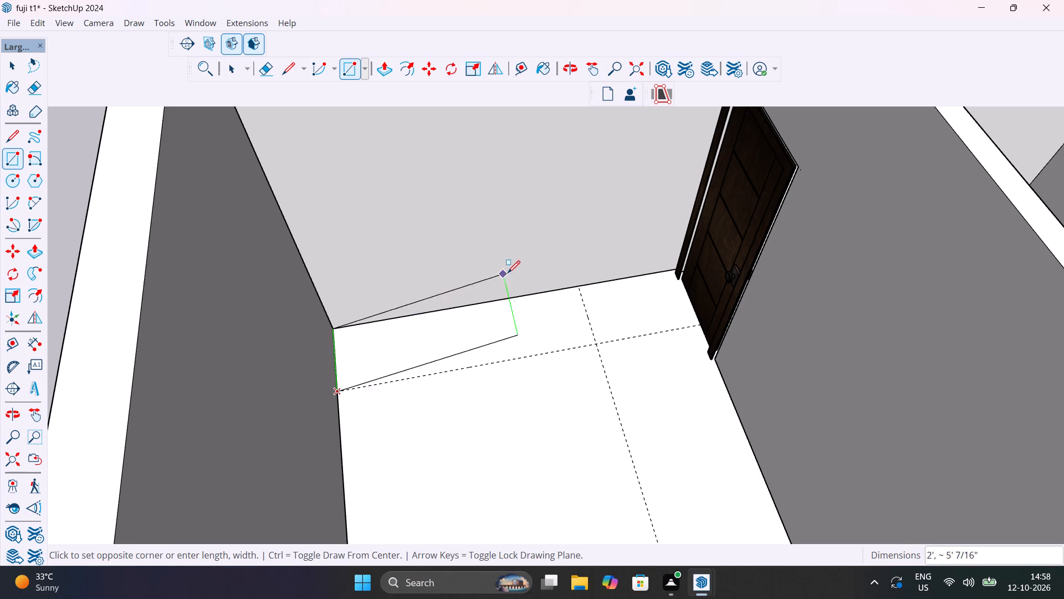
{"action": "left_click", "coordinate": [581, 287]}
Push/Pull the 7' by 2' wardrobe footprint up 8'.
{"action": "key", "text": "p"}
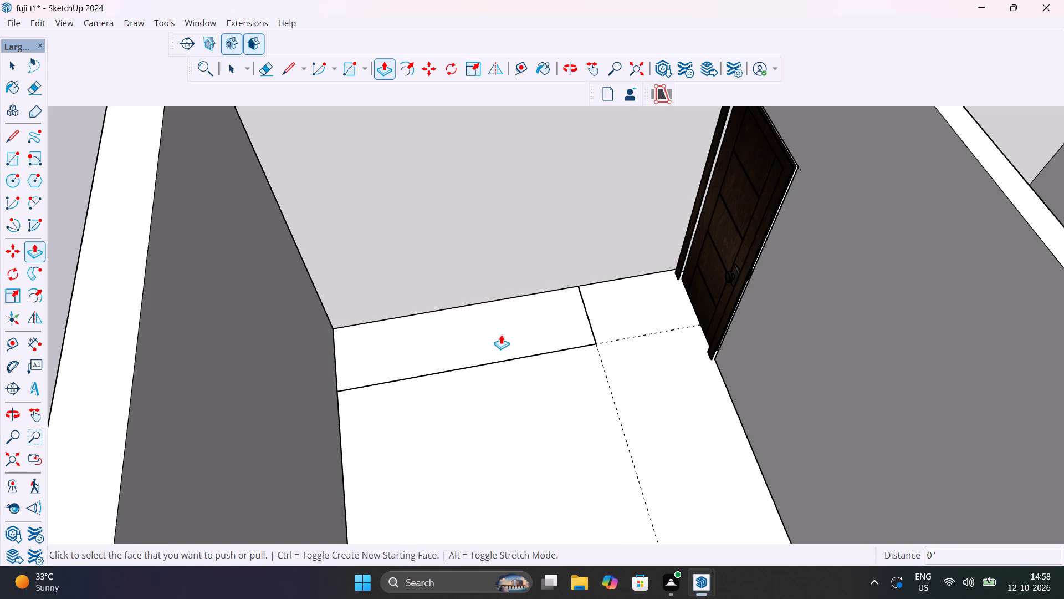
{"action": "left_click", "coordinate": [501, 333]}
{"action": "scroll", "coordinate": [505, 303], "scroll_direction": "down", "scroll_amount": 7}
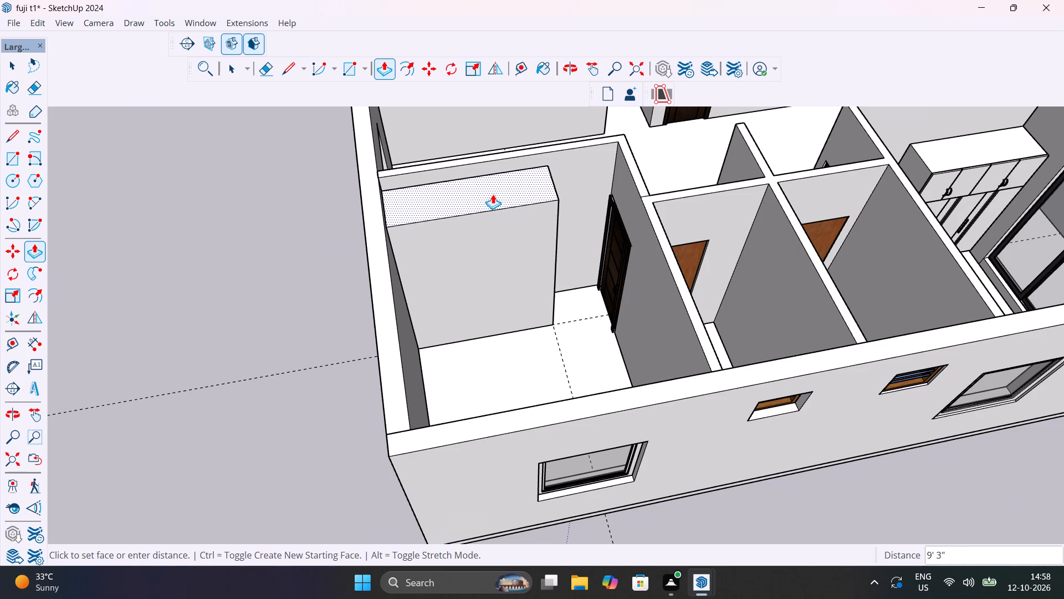
{"action": "key", "text": "9"}
{"action": "key", "text": "8"}
{"action": "key", "text": "BackSpace"}
{"action": "key", "text": "BackSpace"}
{"action": "type", "text": "8'"}
{"action": "key", "text": "Return"}
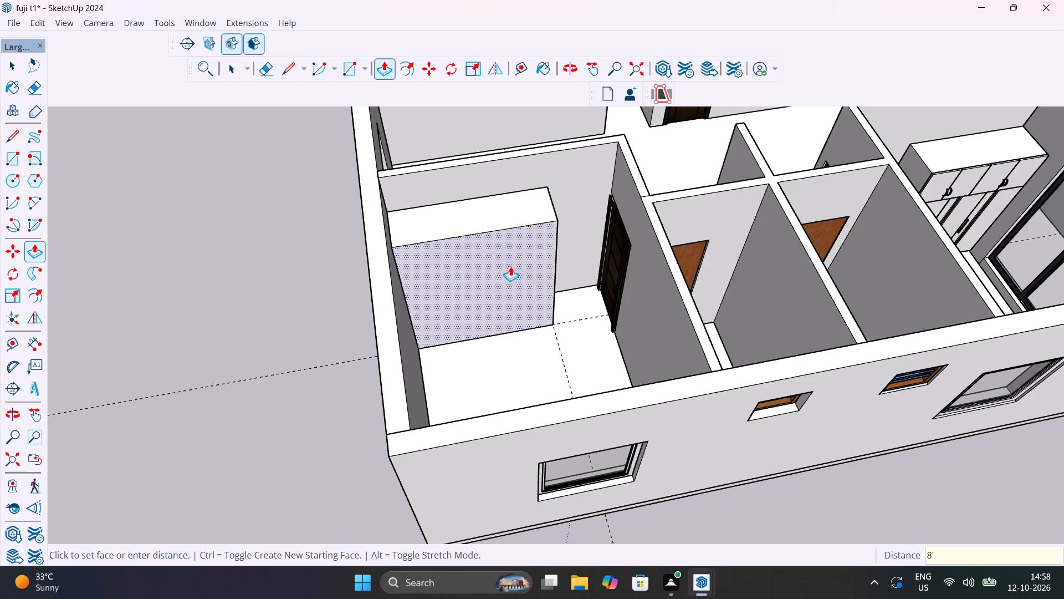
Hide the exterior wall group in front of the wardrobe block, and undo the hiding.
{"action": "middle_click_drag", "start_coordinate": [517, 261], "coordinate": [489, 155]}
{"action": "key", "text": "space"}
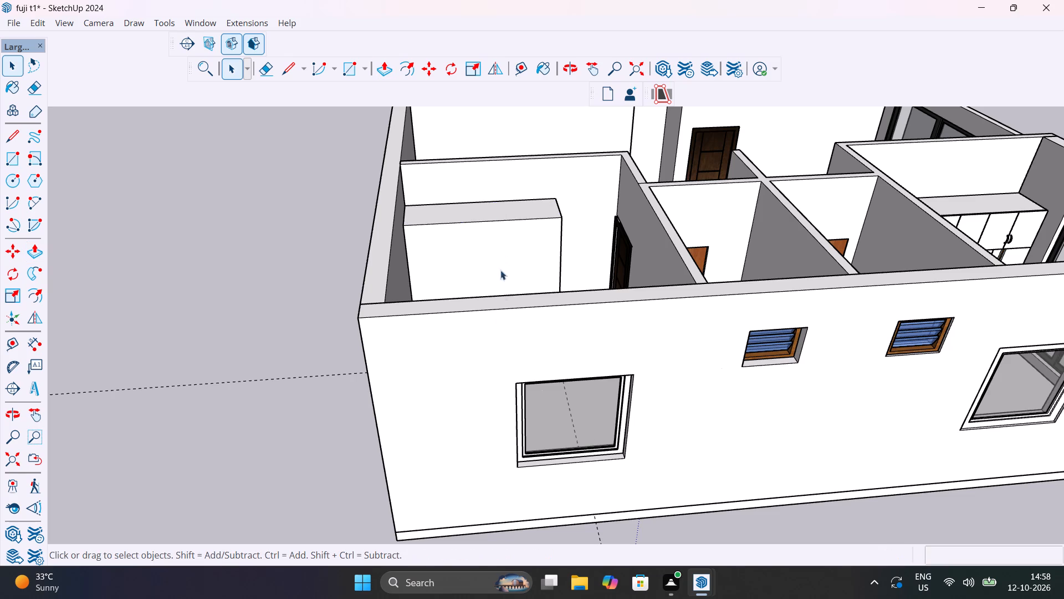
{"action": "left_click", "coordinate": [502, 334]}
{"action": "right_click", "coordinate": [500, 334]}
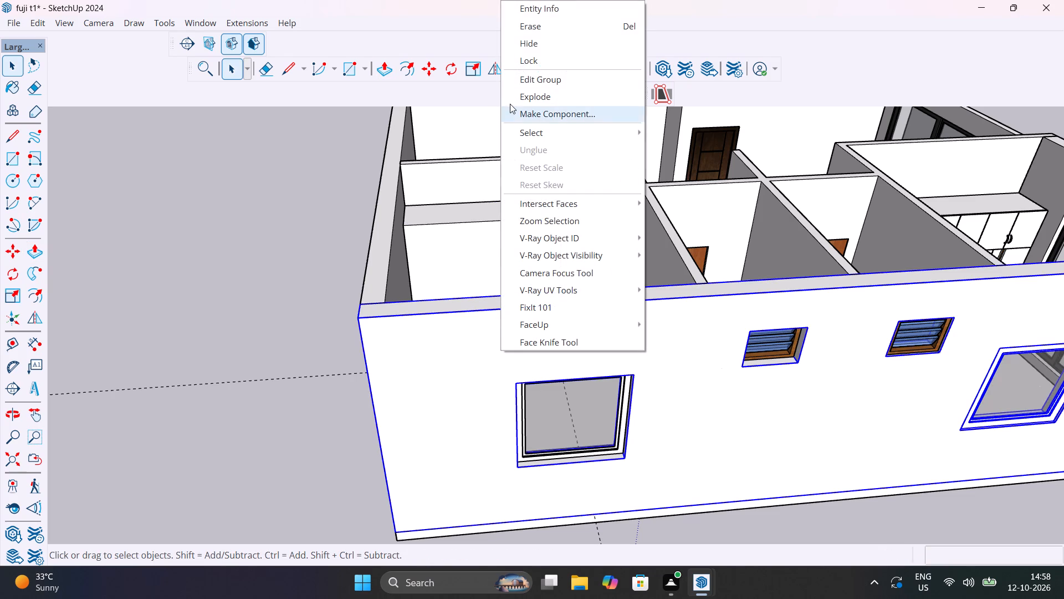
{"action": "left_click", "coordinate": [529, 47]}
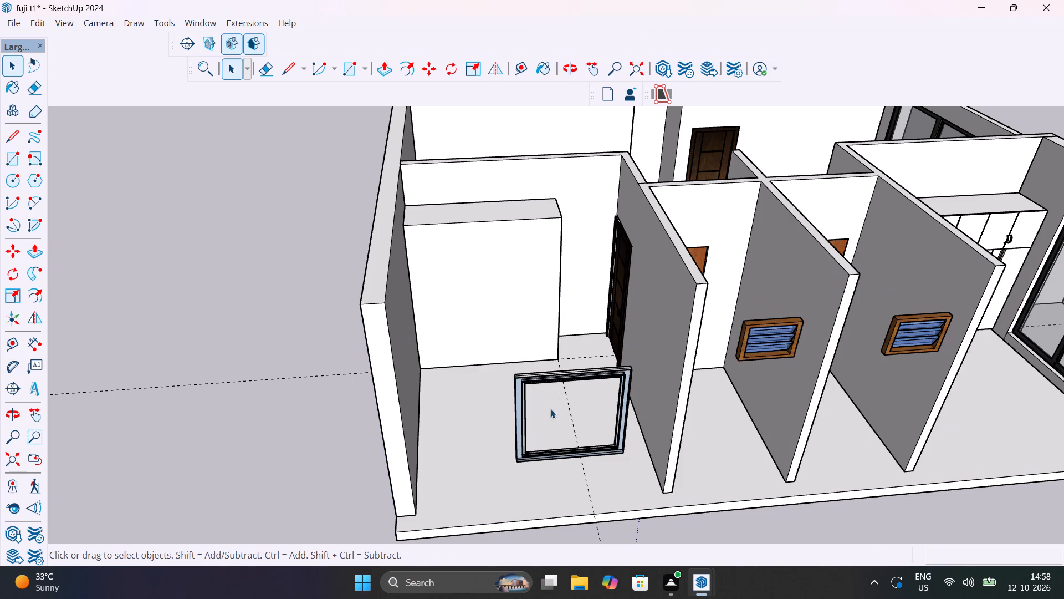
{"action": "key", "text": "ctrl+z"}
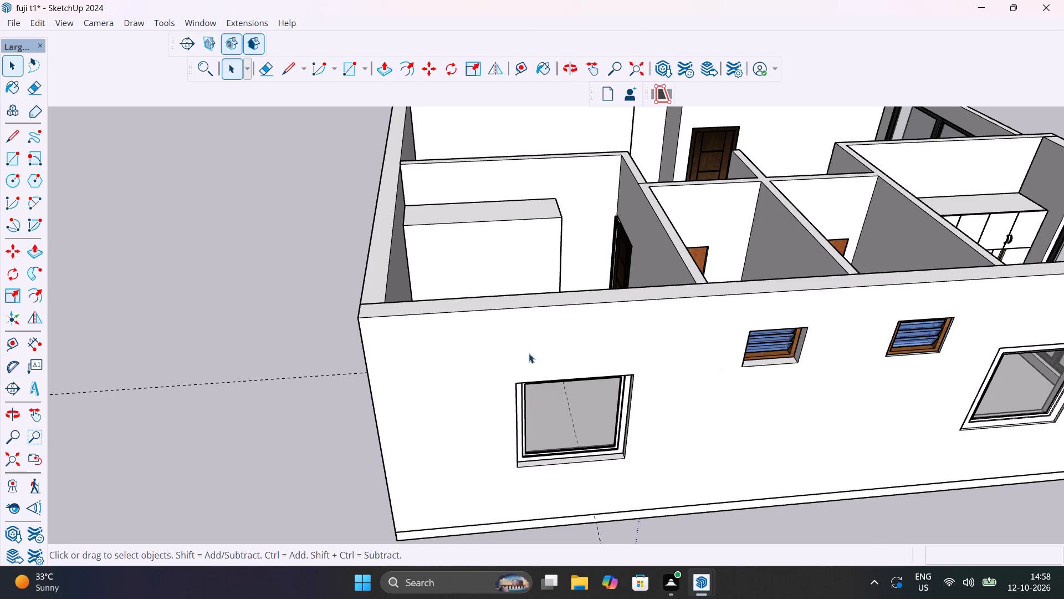
Group the corner room's window together with the exterior wall that holds it.
{"action": "left_click", "coordinate": [528, 353]}
{"action": "scroll", "coordinate": [533, 414], "scroll_direction": "up", "scroll_amount": 11}
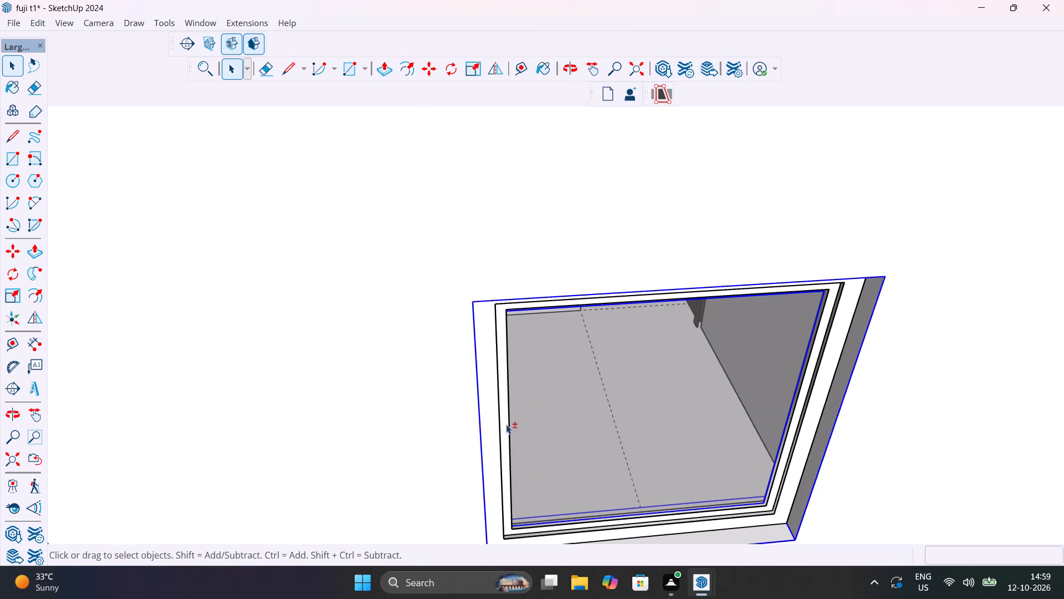
{"action": "left_click", "coordinate": [488, 411], "text": "shift"}
{"action": "left_click", "coordinate": [490, 411], "text": "shift"}
{"action": "scroll", "coordinate": [490, 410], "scroll_direction": "down", "scroll_amount": 8, "text": "shift"}
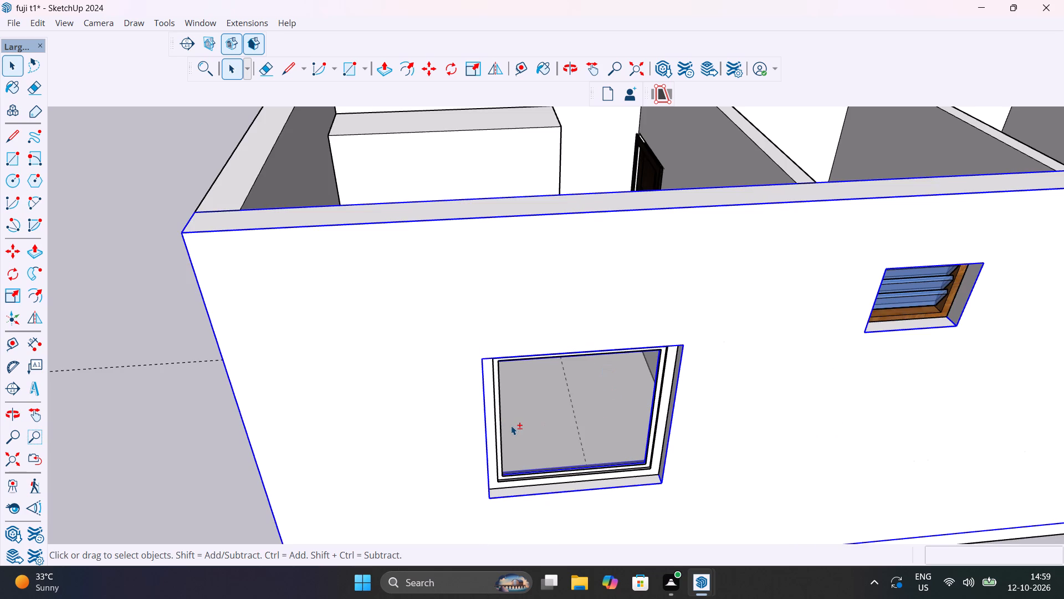
{"action": "scroll", "coordinate": [494, 425], "scroll_direction": "up", "scroll_amount": 10, "text": "shift"}
{"action": "left_click", "coordinate": [504, 407], "text": "shift"}
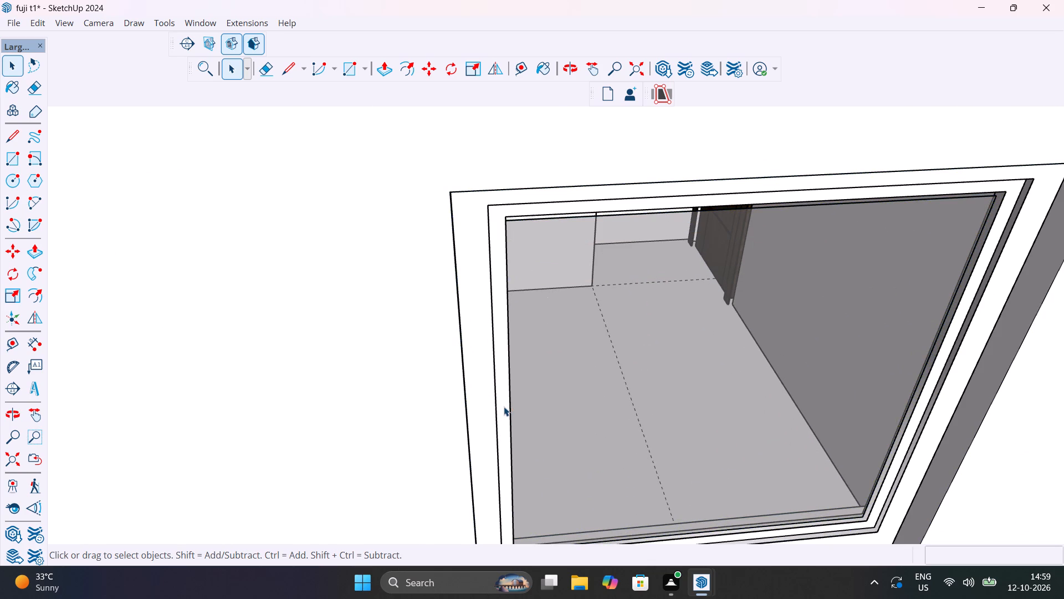
{"action": "scroll", "coordinate": [504, 407], "scroll_direction": "down", "scroll_amount": 14}
{"action": "left_click_drag", "start_coordinate": [422, 298], "coordinate": [687, 482]}
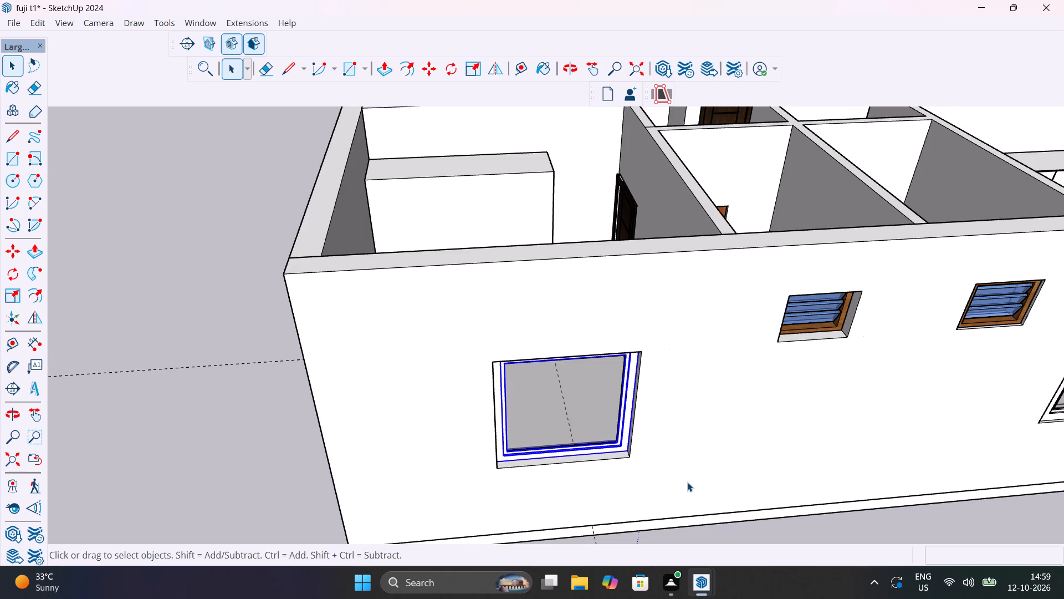
{"action": "left_click", "coordinate": [446, 371], "text": "shift"}
{"action": "right_click", "coordinate": [446, 371], "text": "shift"}
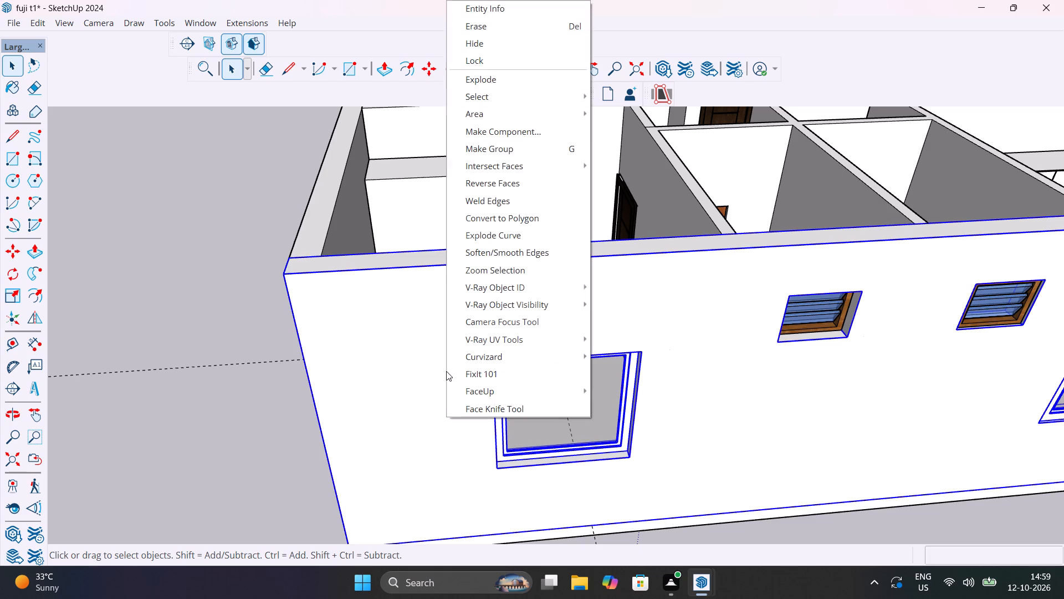
{"action": "left_click", "coordinate": [511, 153], "text": "shift"}
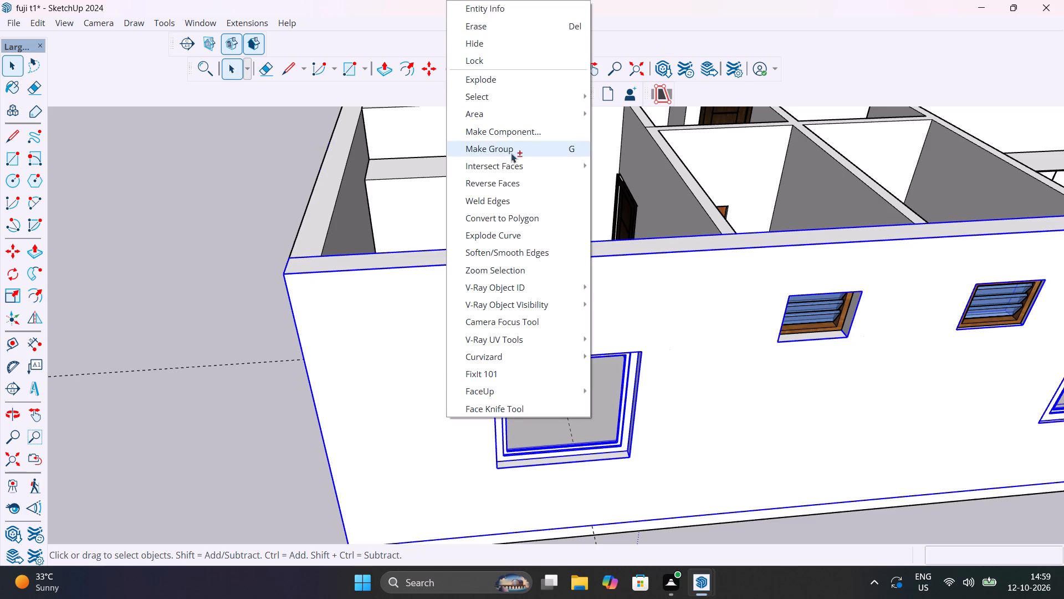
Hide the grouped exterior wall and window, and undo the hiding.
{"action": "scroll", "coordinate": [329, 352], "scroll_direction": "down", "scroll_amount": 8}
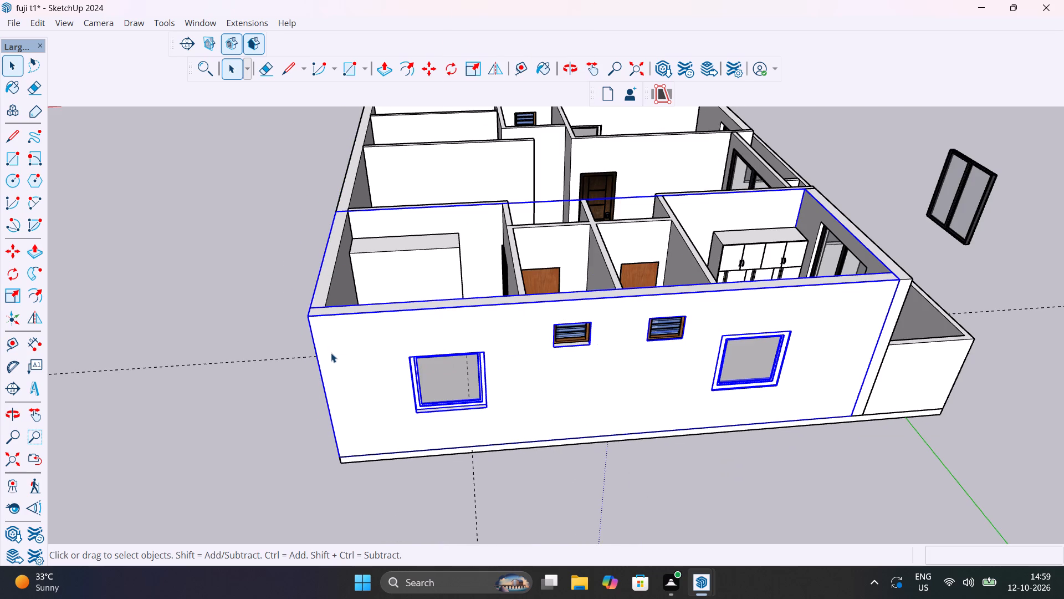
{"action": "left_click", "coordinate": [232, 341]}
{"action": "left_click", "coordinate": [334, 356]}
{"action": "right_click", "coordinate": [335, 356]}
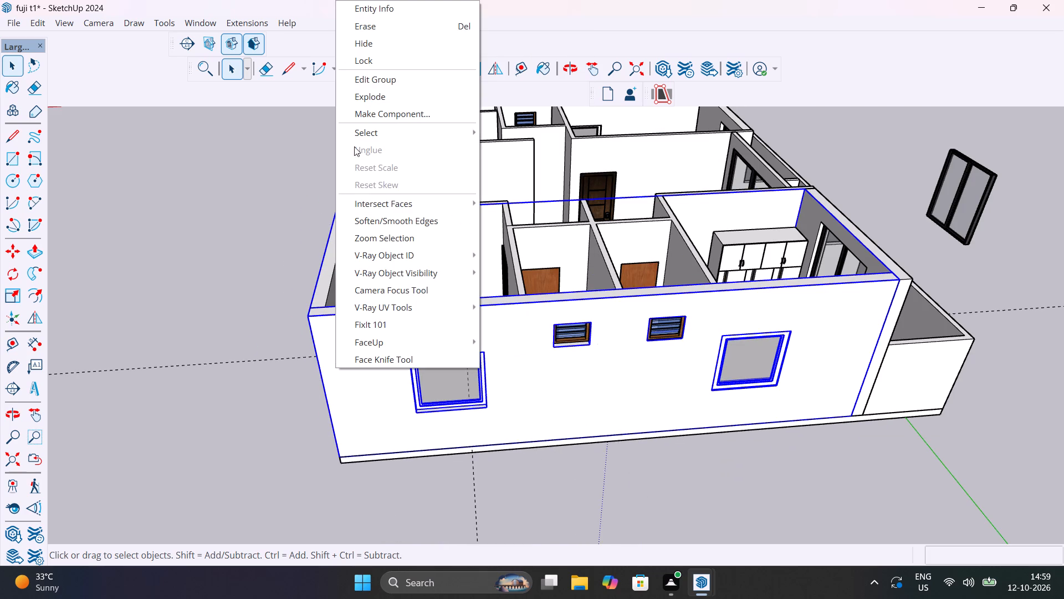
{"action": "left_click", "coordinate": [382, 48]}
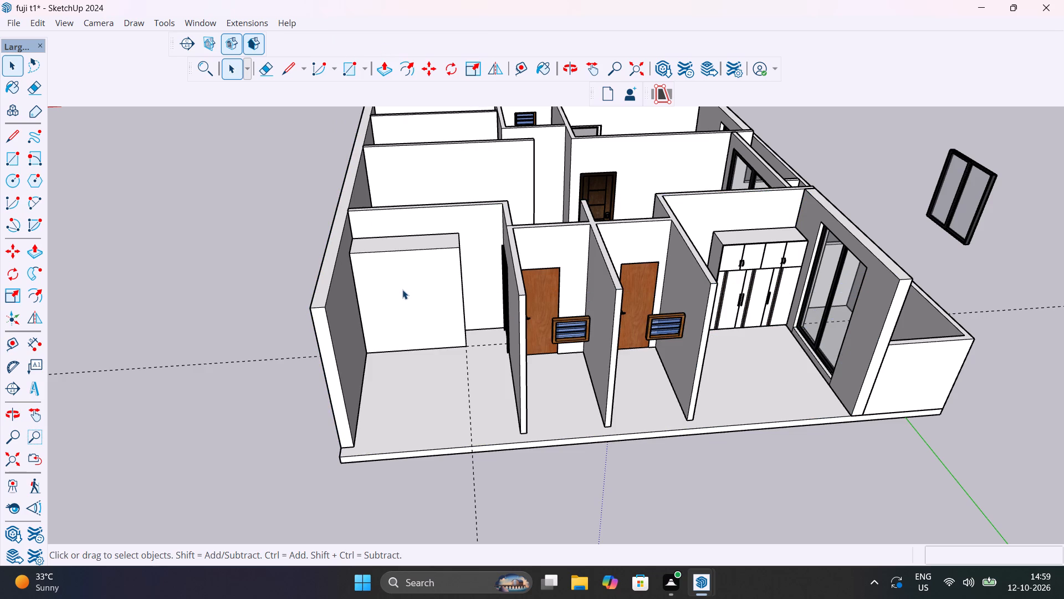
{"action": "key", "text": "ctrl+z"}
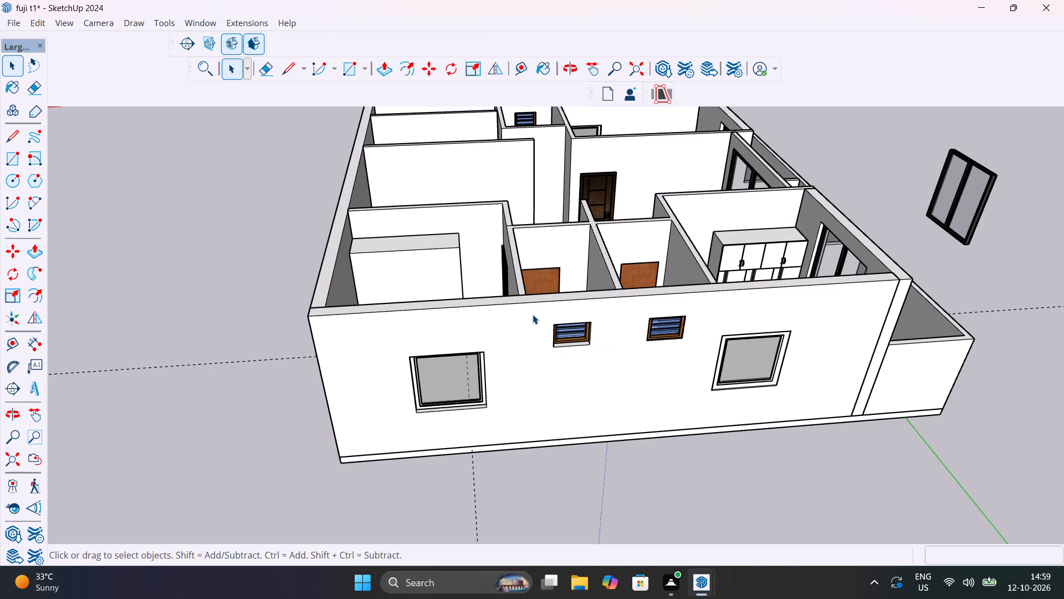
Group the two louvered bathroom windows together with the exterior wall group.
{"action": "left_click", "coordinate": [539, 347]}
{"action": "scroll", "coordinate": [554, 334], "scroll_direction": "up", "scroll_amount": 6}
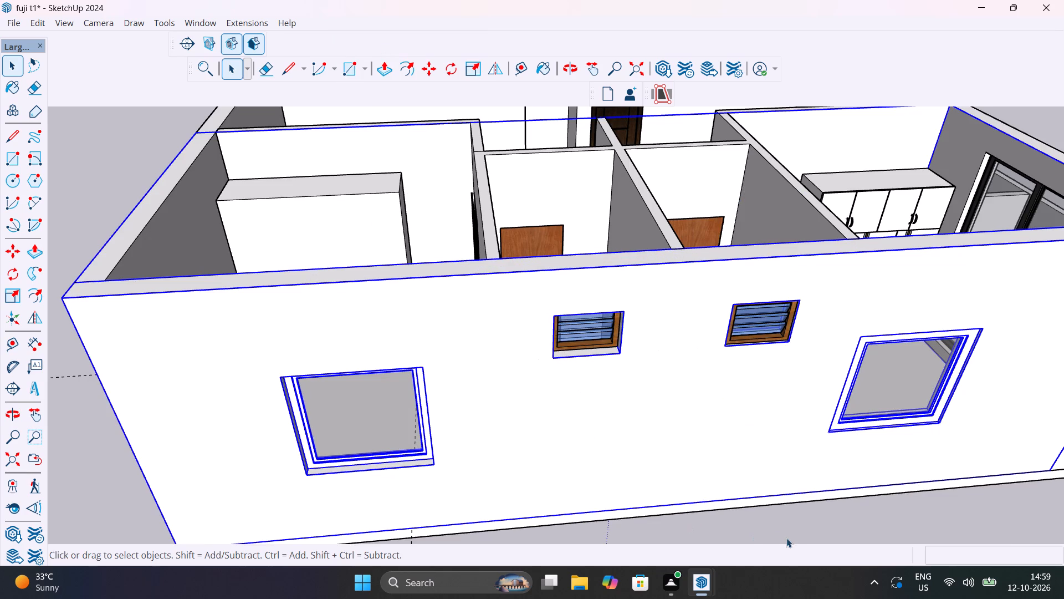
{"action": "left_click", "coordinate": [786, 538]}
{"action": "left_click_drag", "start_coordinate": [540, 297], "coordinate": [639, 380]}
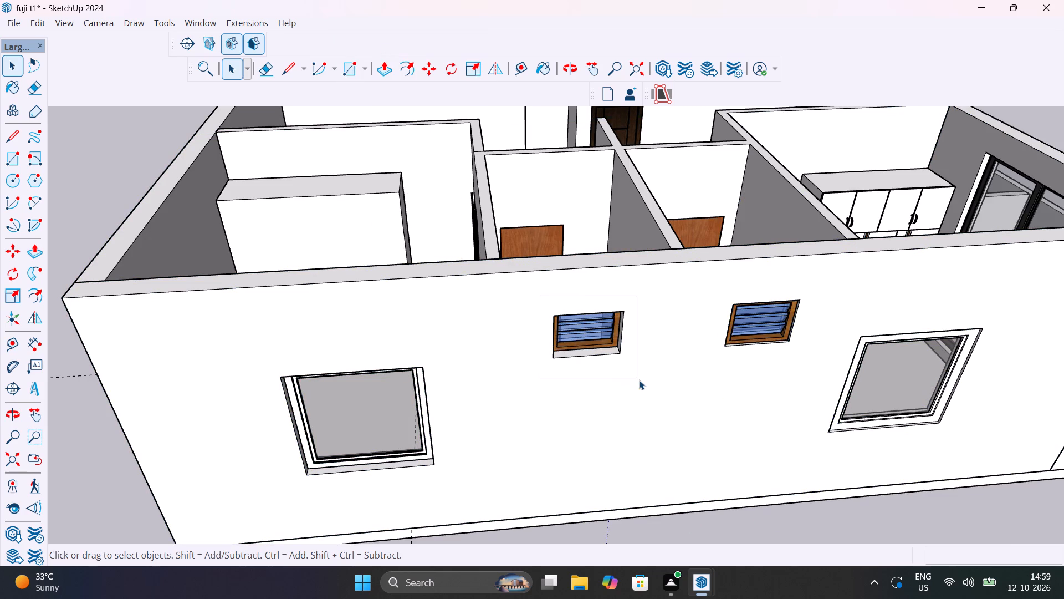
{"action": "left_click_drag", "start_coordinate": [639, 380], "coordinate": [640, 380]}
{"action": "left_click_drag", "start_coordinate": [717, 283], "coordinate": [807, 368], "text": "shift"}
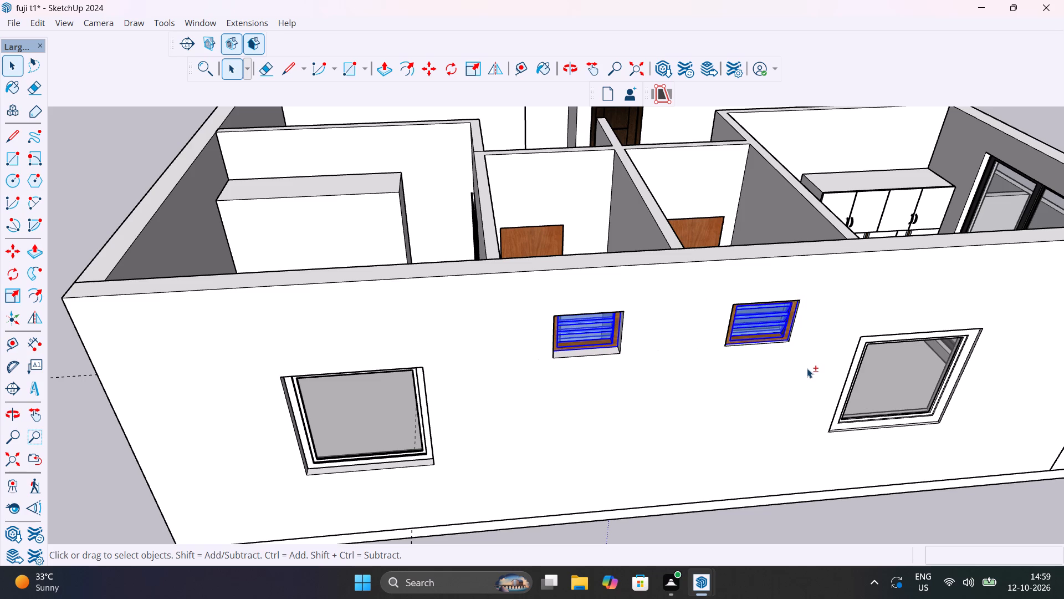
{"action": "left_click", "coordinate": [639, 423], "text": "shift"}
{"action": "right_click", "coordinate": [639, 422], "text": "shift"}
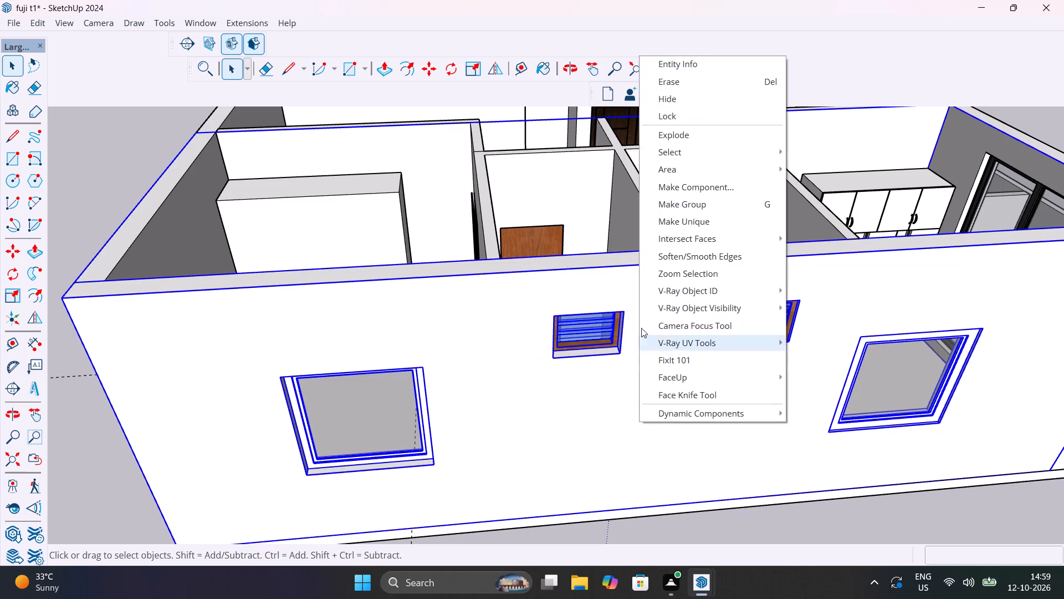
{"action": "left_click", "coordinate": [697, 205], "text": "shift"}
Hide the combined group of exterior wall and windows to open up the corner room.
{"action": "scroll", "coordinate": [700, 318], "scroll_direction": "down", "scroll_amount": 7}
{"action": "left_click", "coordinate": [332, 419]}
{"action": "left_click", "coordinate": [471, 352]}
{"action": "right_click", "coordinate": [473, 352]}
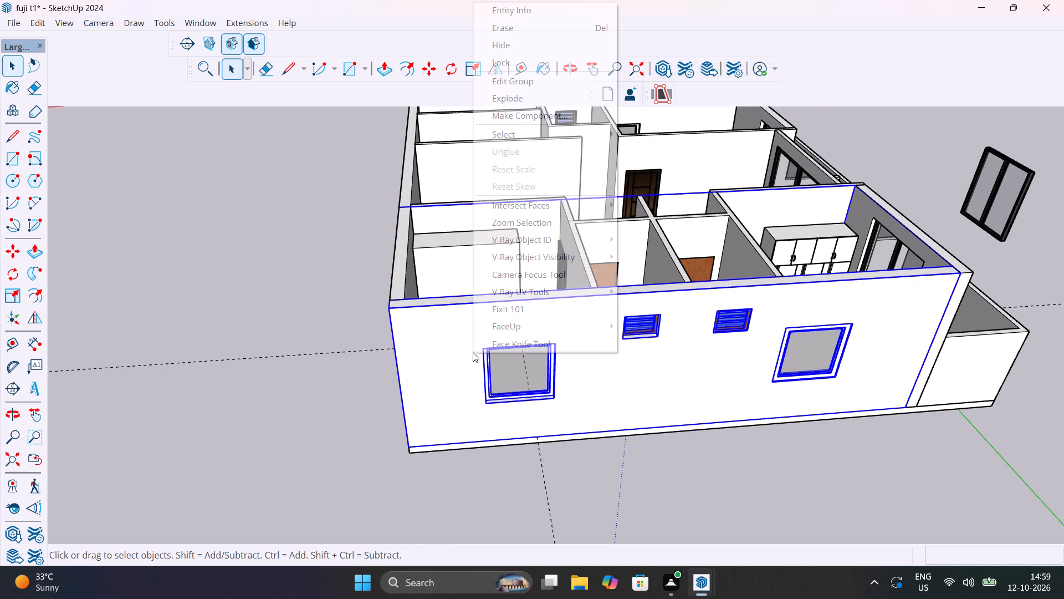
{"action": "left_click", "coordinate": [502, 44]}
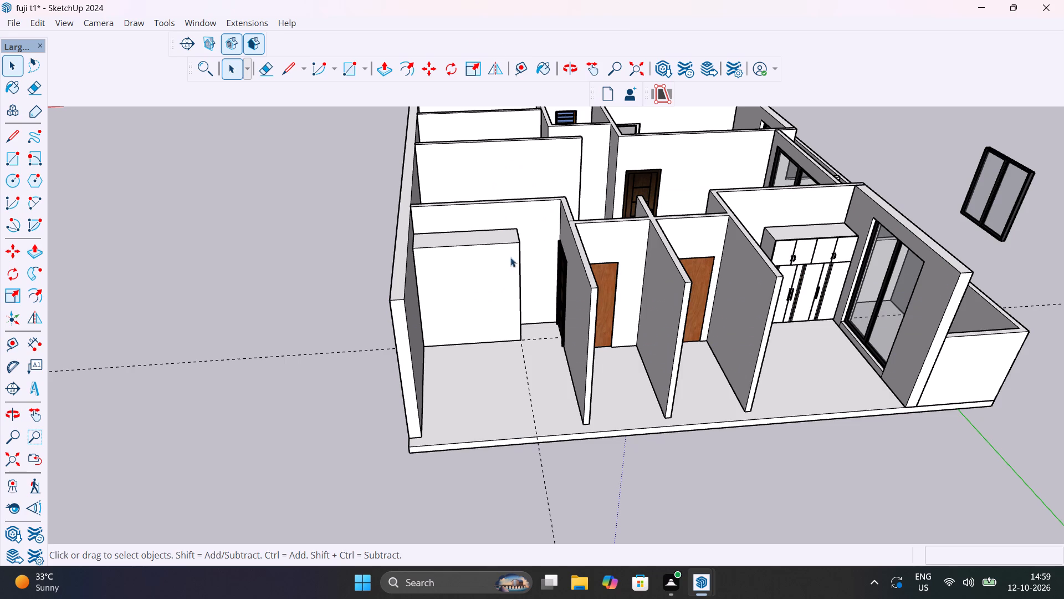
Delete the plain wardrobe box's top, front and side faces and its rear vertical edge in the corner room.
{"action": "scroll", "coordinate": [479, 319], "scroll_direction": "up", "scroll_amount": 9}
{"action": "middle_click_drag", "start_coordinate": [509, 329], "coordinate": [538, 376], "text": "shift"}
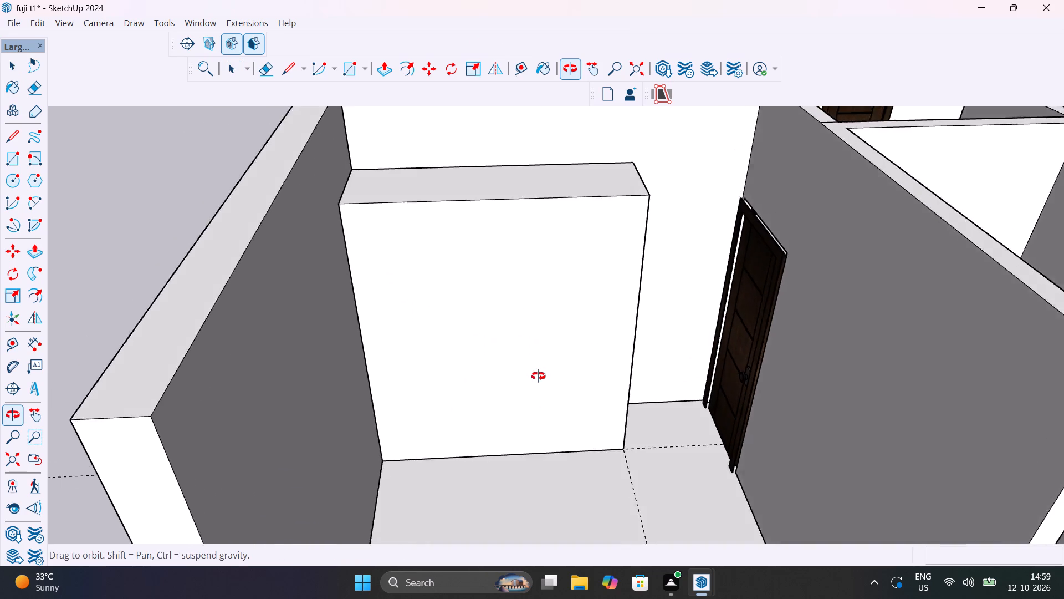
{"action": "middle_click_drag", "start_coordinate": [538, 376], "coordinate": [617, 410], "text": "shift"}
{"action": "scroll", "coordinate": [582, 354], "scroll_direction": "down", "scroll_amount": 7}
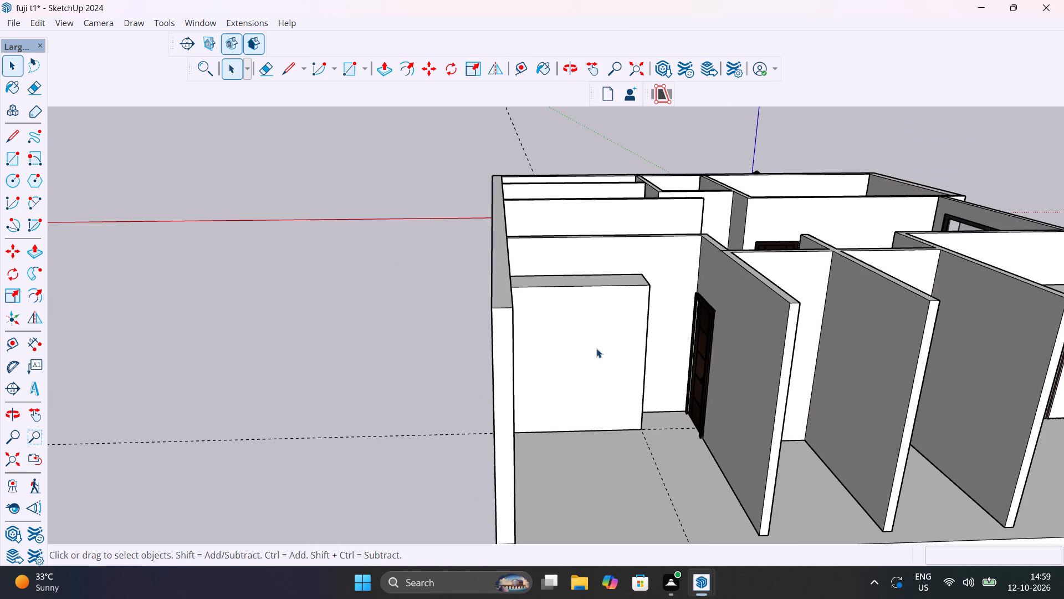
{"action": "left_click", "coordinate": [596, 348]}
{"action": "scroll", "coordinate": [605, 343], "scroll_direction": "up", "scroll_amount": 5}
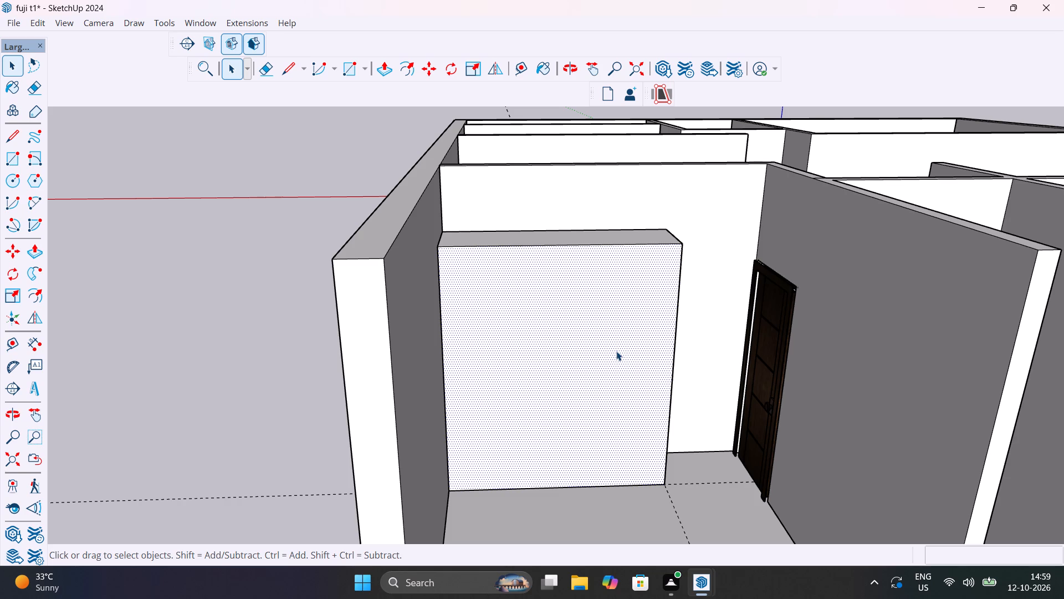
{"action": "middle_click_drag", "start_coordinate": [616, 351], "coordinate": [506, 421], "text": "shift"}
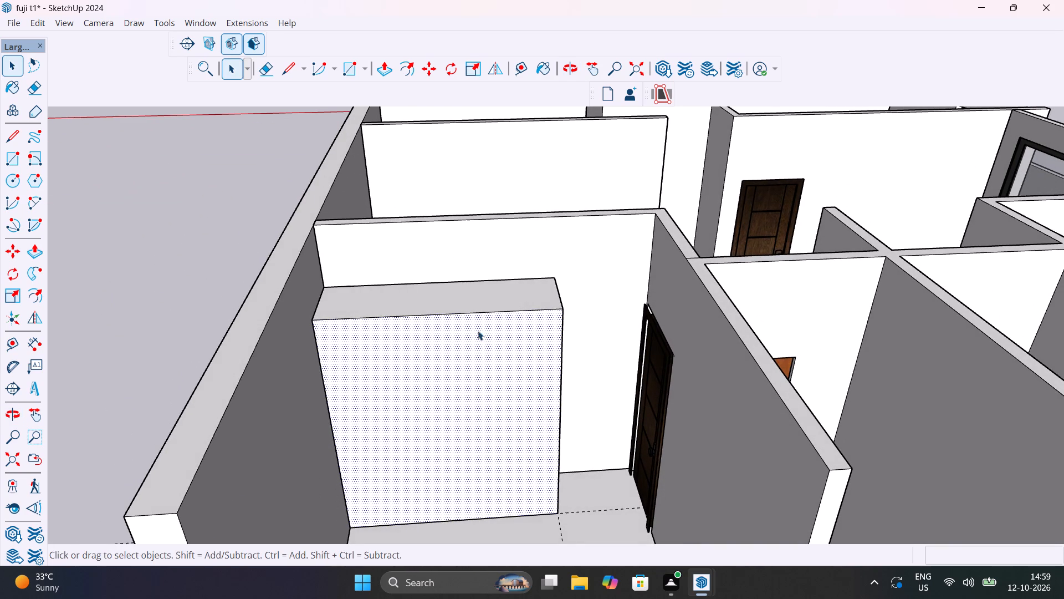
{"action": "left_click", "coordinate": [490, 308]}
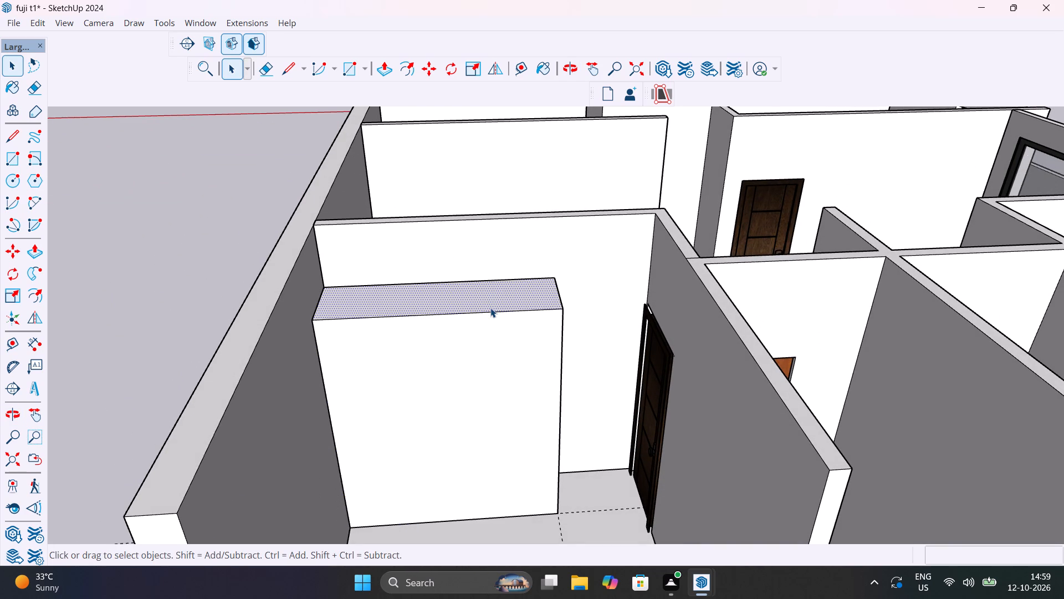
{"action": "key", "text": "Delete"}
{"action": "left_click", "coordinate": [503, 359]}
{"action": "key", "text": "Delete"}
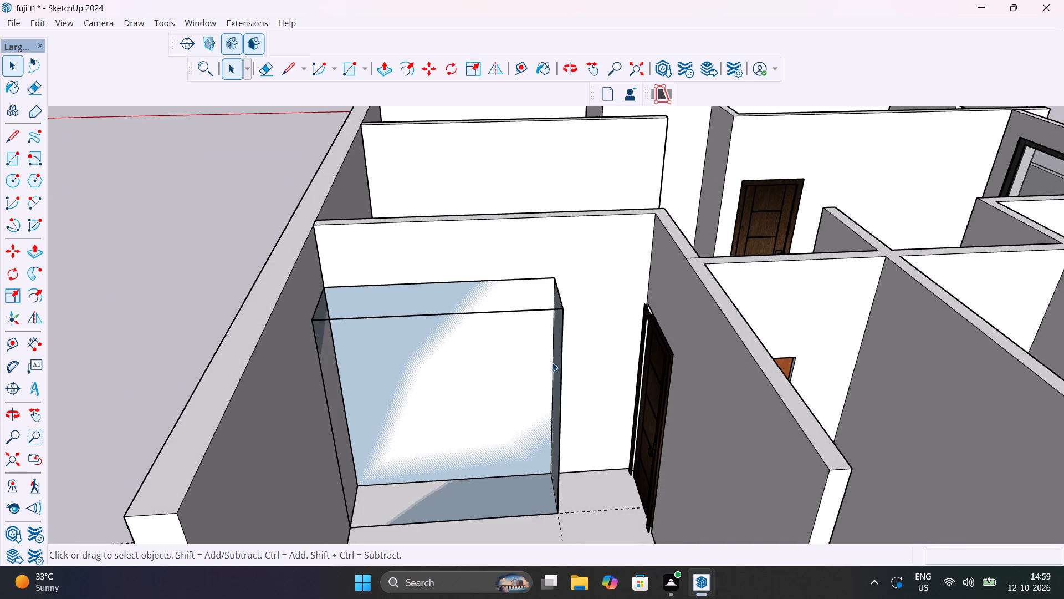
{"action": "left_click", "coordinate": [562, 370]}
{"action": "key", "text": "Delete"}
{"action": "left_click", "coordinate": [554, 356]}
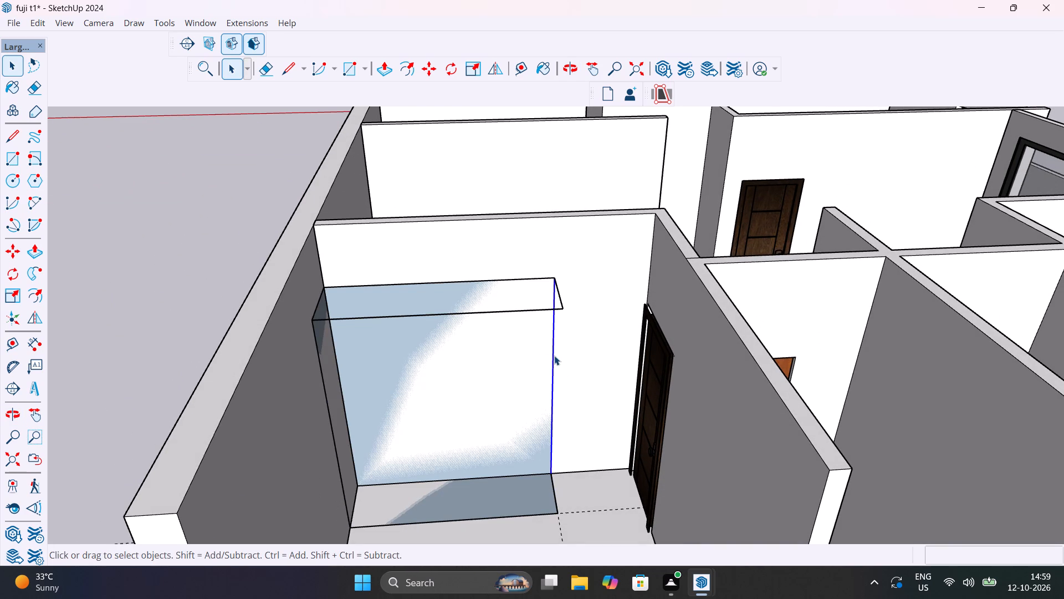
{"action": "key", "text": "Delete"}
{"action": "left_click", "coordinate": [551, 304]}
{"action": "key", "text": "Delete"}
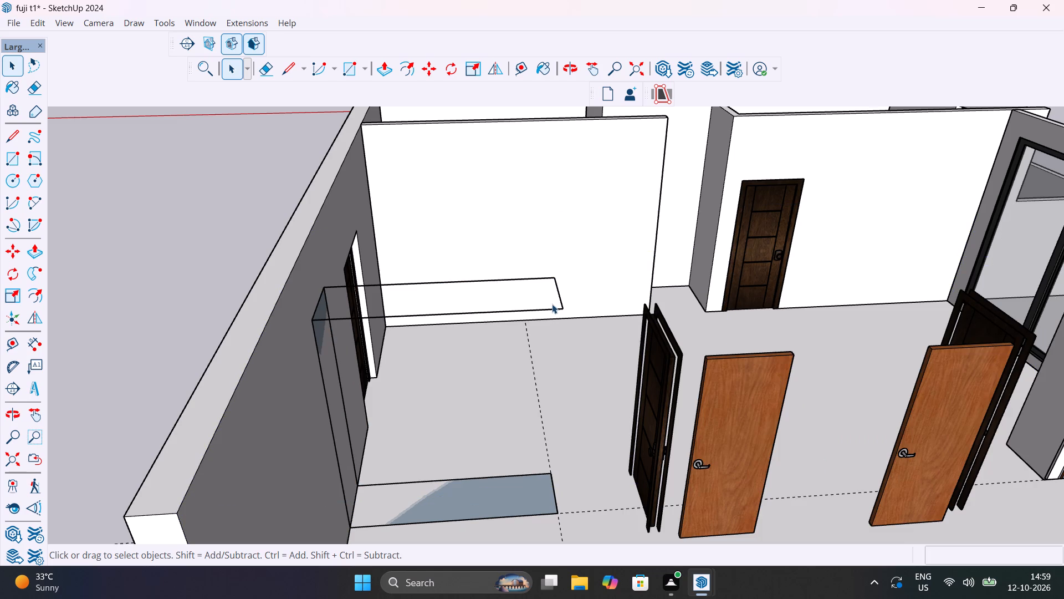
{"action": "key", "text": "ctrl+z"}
Erase the box's leftover top outline along the back wall and its footprint outline and guides on the floor.
{"action": "key", "text": "e"}
{"action": "left_click_drag", "start_coordinate": [550, 303], "coordinate": [554, 306]}
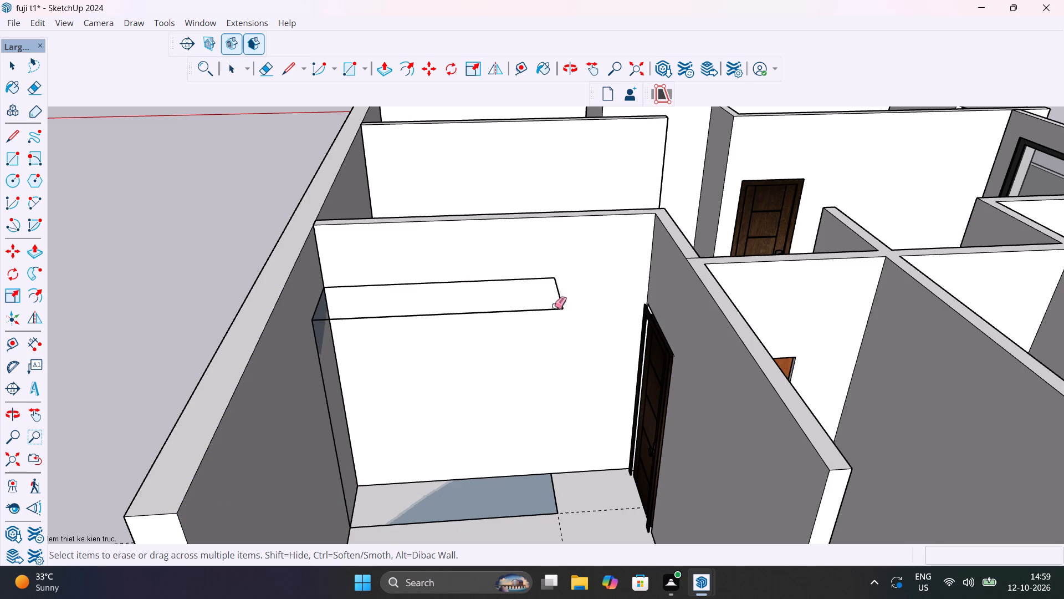
{"action": "left_click_drag", "start_coordinate": [554, 306], "coordinate": [554, 311]}
{"action": "left_click", "coordinate": [559, 303]}
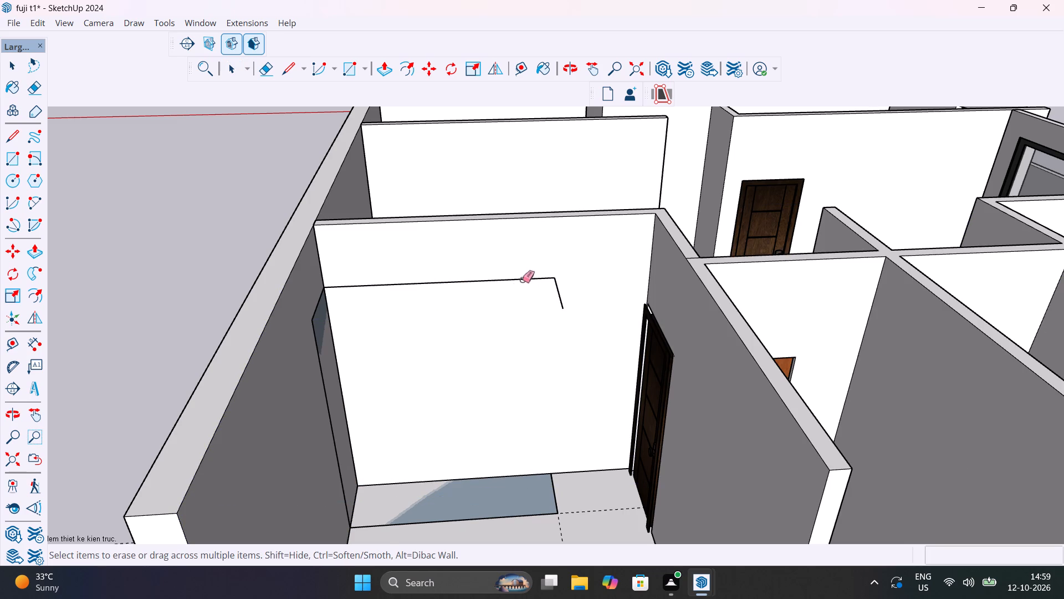
{"action": "left_click", "coordinate": [522, 280]}
{"action": "left_click_drag", "start_coordinate": [556, 292], "coordinate": [565, 296]}
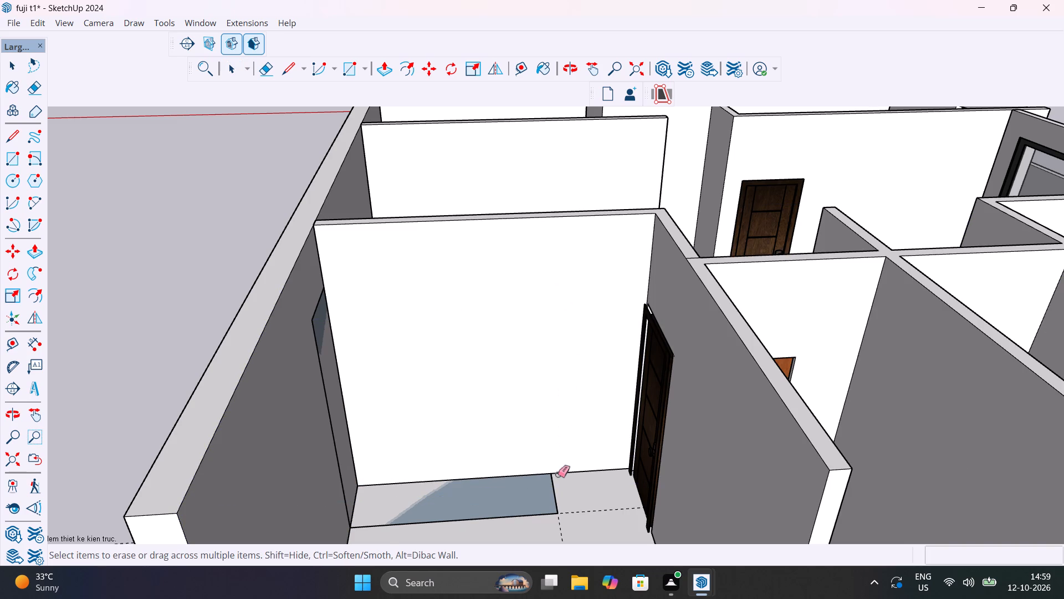
{"action": "left_click", "coordinate": [555, 493]}
{"action": "left_click", "coordinate": [529, 514]}
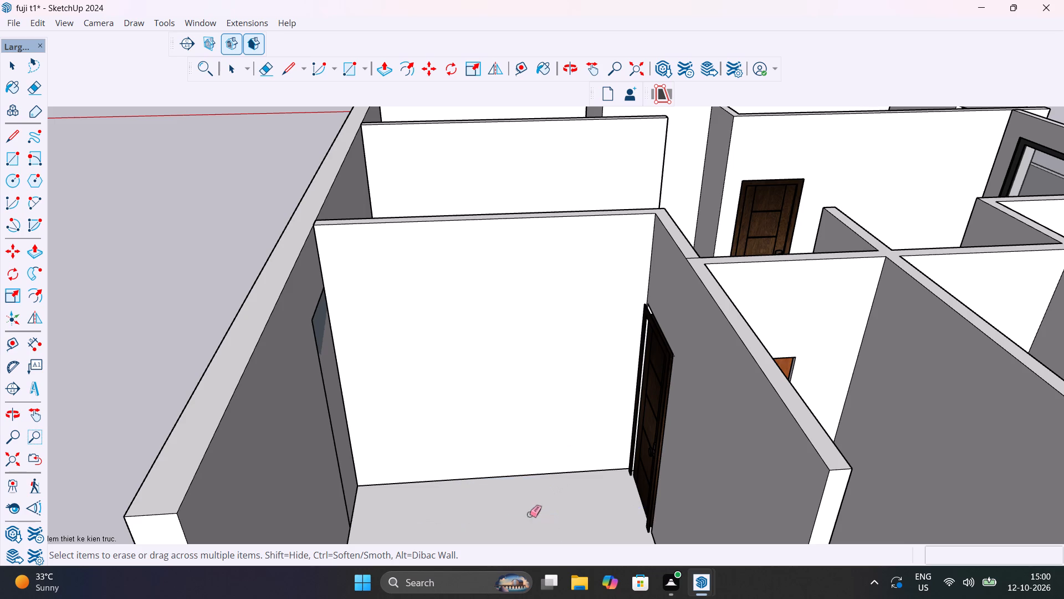
Erase the box's remaining edges on the corner room's side wall.
{"action": "left_click", "coordinate": [344, 476]}
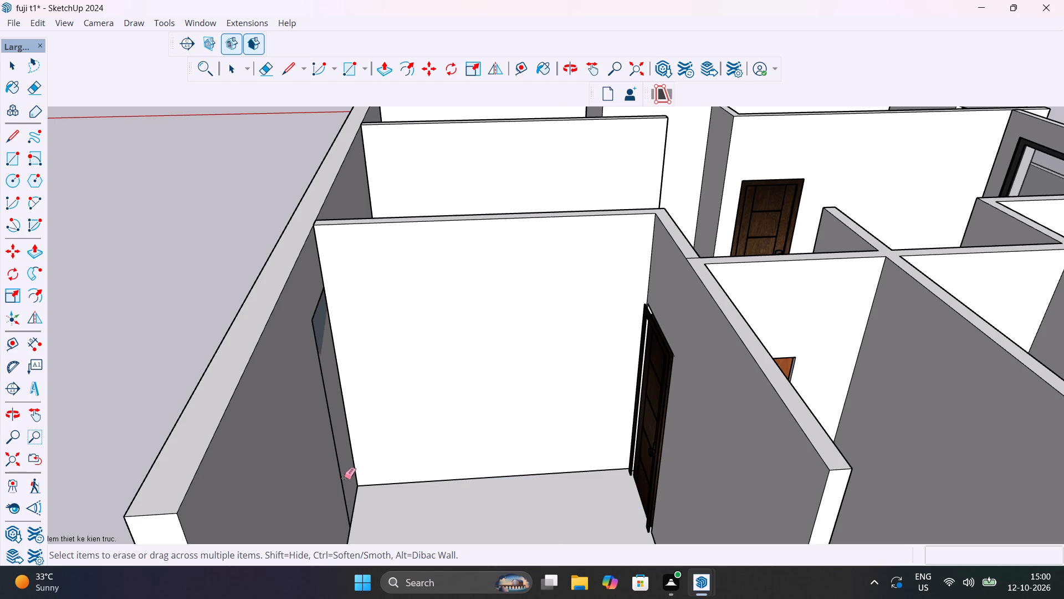
{"action": "left_click", "coordinate": [344, 480]}
{"action": "left_click_drag", "start_coordinate": [338, 463], "coordinate": [341, 450]}
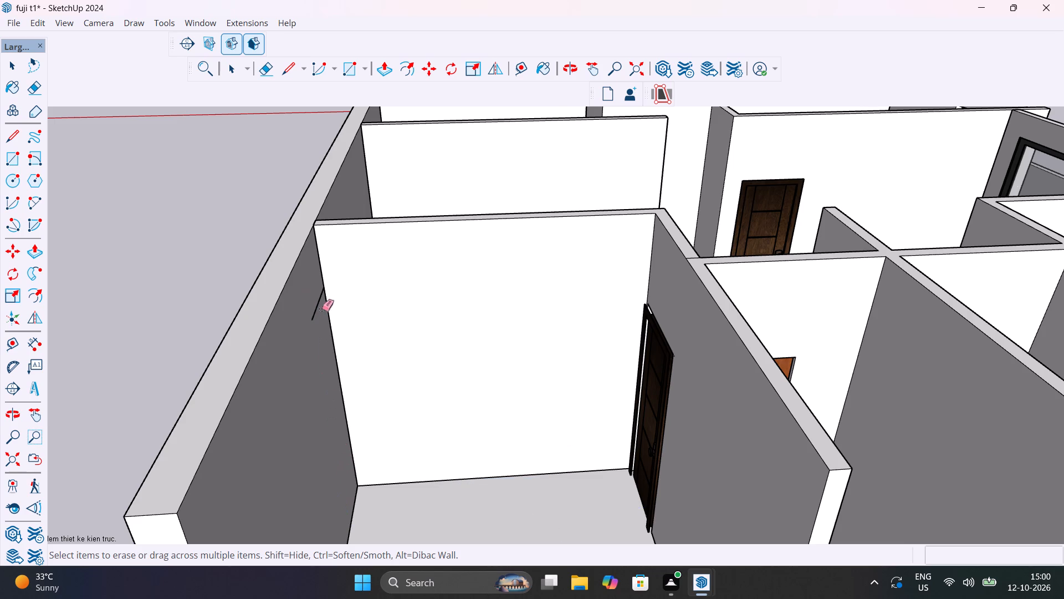
{"action": "left_click", "coordinate": [320, 307]}
{"action": "left_click", "coordinate": [319, 304]}
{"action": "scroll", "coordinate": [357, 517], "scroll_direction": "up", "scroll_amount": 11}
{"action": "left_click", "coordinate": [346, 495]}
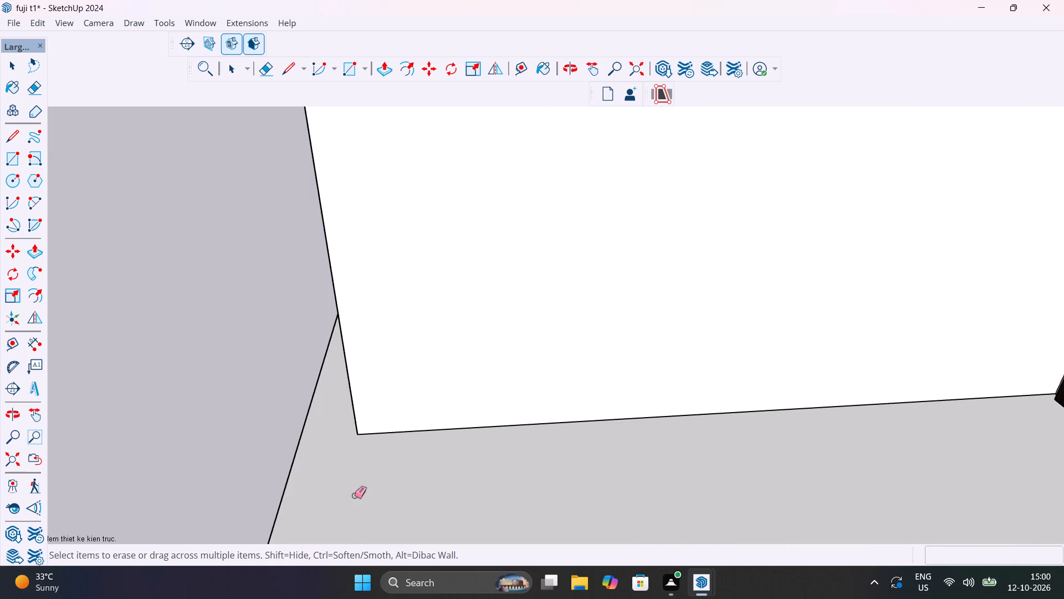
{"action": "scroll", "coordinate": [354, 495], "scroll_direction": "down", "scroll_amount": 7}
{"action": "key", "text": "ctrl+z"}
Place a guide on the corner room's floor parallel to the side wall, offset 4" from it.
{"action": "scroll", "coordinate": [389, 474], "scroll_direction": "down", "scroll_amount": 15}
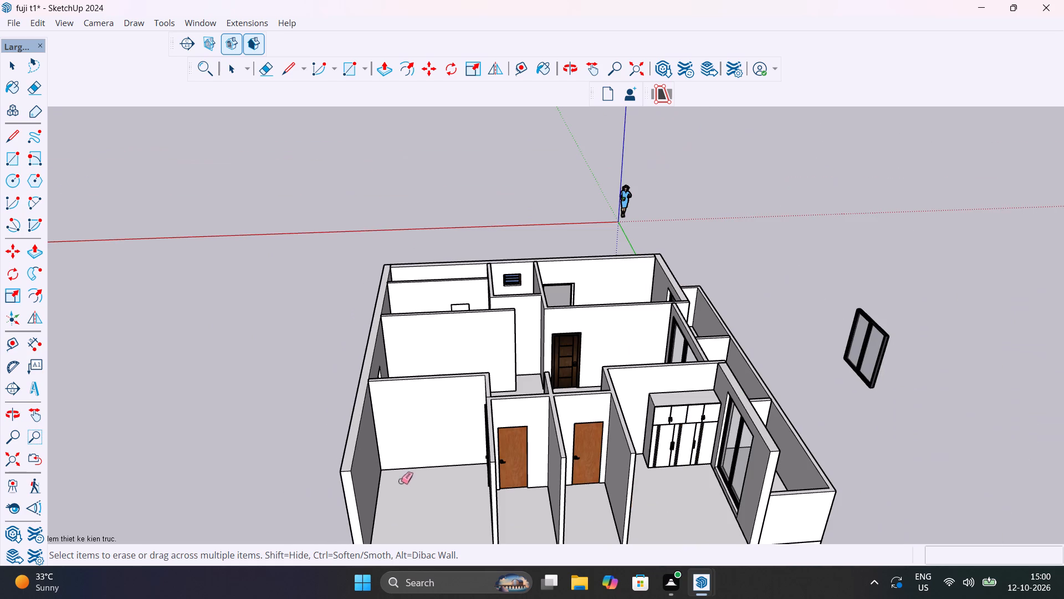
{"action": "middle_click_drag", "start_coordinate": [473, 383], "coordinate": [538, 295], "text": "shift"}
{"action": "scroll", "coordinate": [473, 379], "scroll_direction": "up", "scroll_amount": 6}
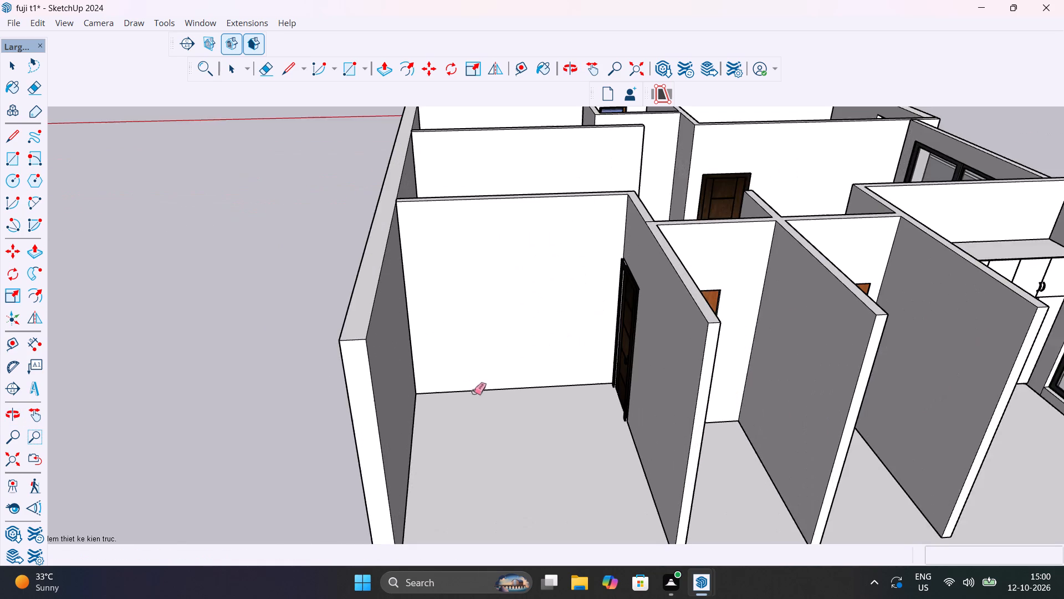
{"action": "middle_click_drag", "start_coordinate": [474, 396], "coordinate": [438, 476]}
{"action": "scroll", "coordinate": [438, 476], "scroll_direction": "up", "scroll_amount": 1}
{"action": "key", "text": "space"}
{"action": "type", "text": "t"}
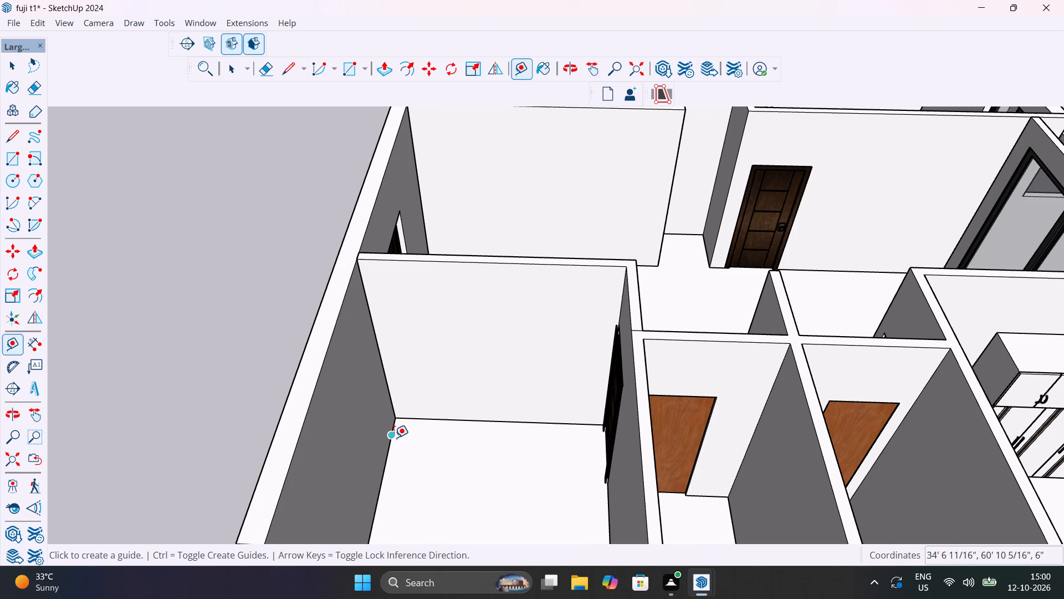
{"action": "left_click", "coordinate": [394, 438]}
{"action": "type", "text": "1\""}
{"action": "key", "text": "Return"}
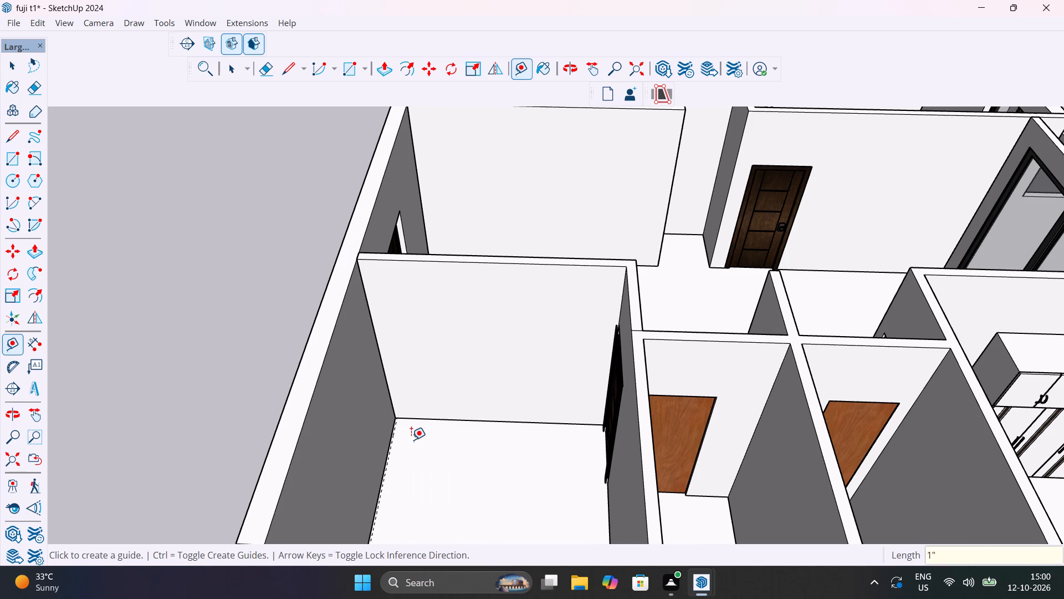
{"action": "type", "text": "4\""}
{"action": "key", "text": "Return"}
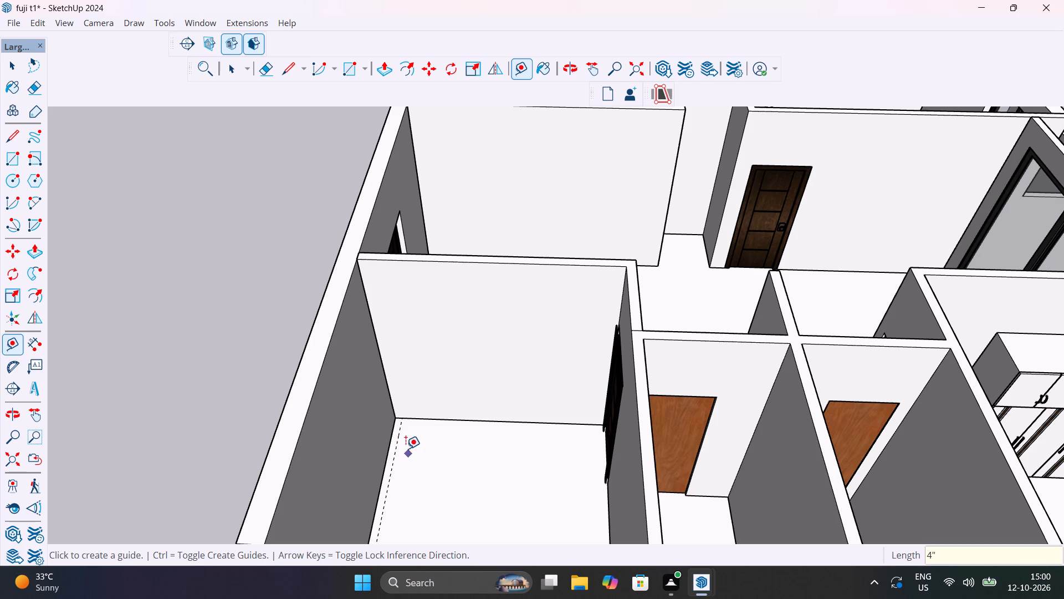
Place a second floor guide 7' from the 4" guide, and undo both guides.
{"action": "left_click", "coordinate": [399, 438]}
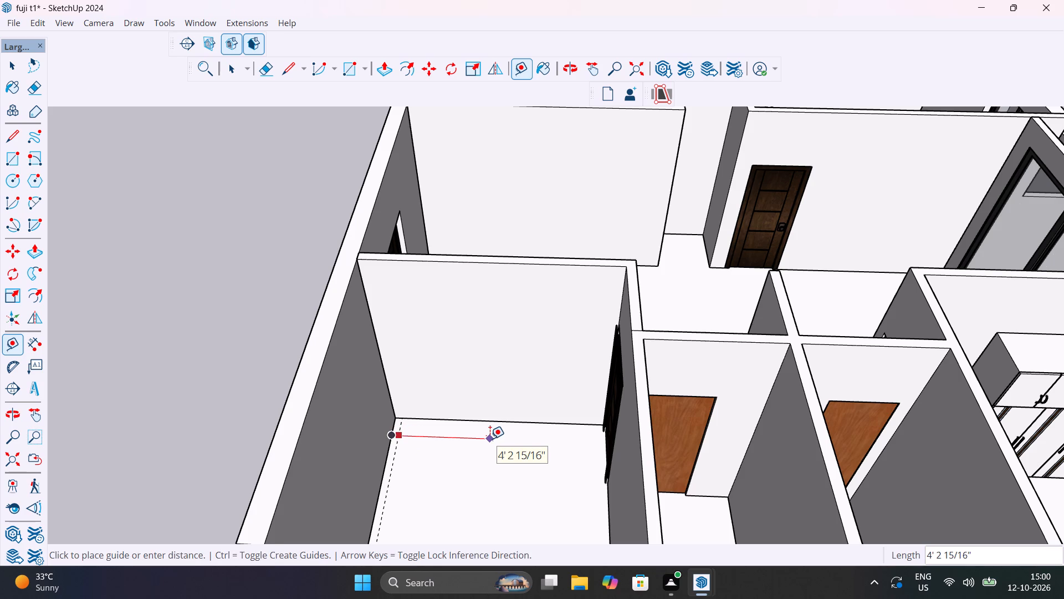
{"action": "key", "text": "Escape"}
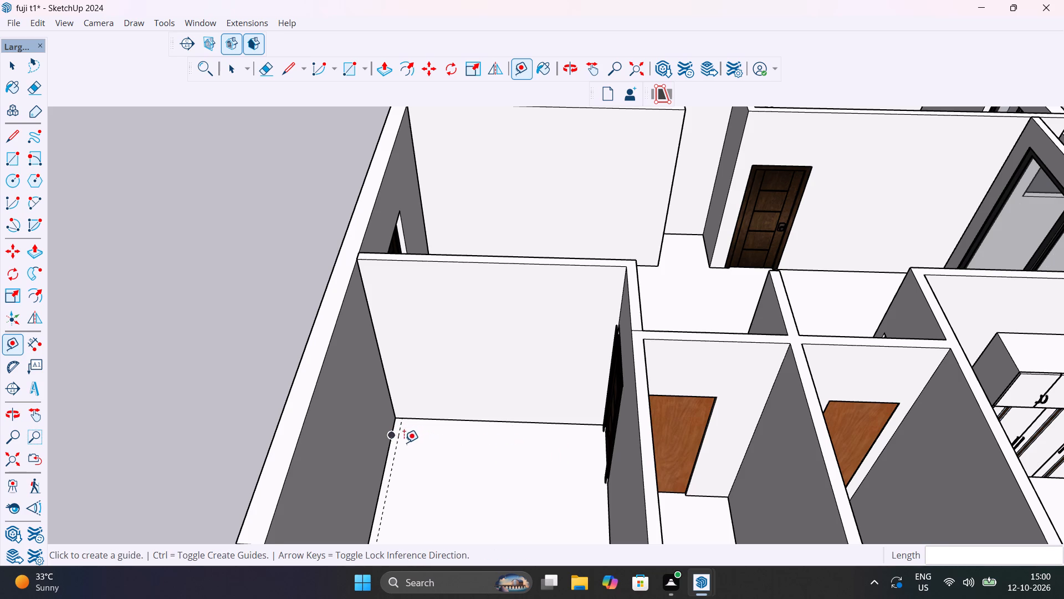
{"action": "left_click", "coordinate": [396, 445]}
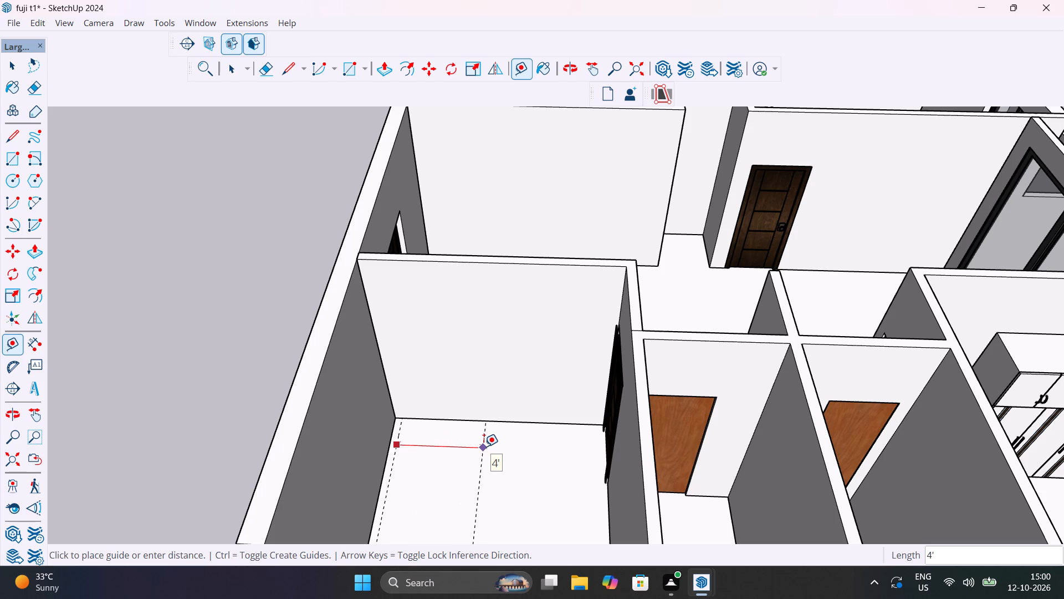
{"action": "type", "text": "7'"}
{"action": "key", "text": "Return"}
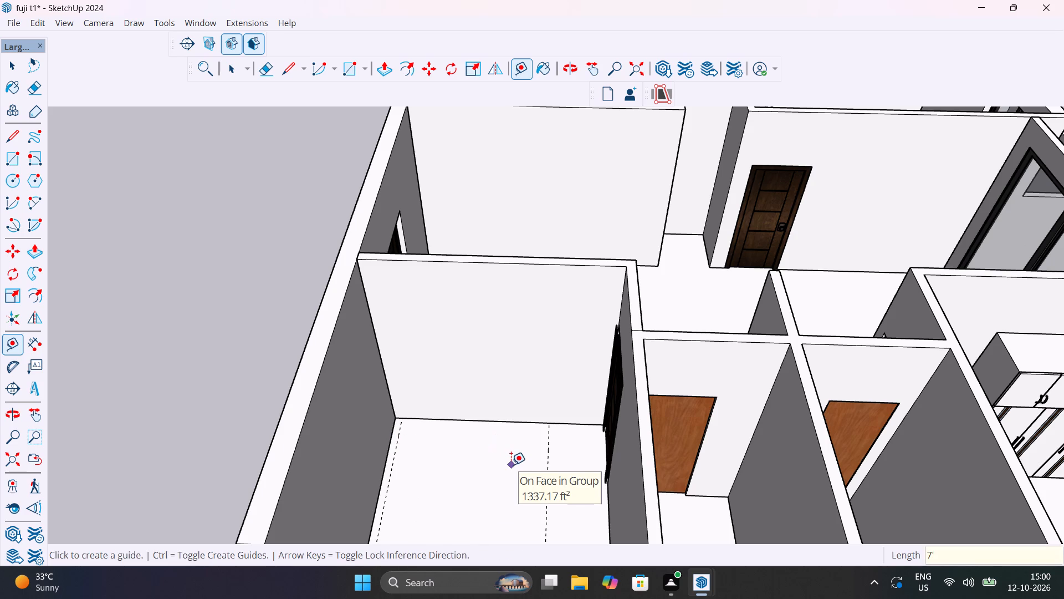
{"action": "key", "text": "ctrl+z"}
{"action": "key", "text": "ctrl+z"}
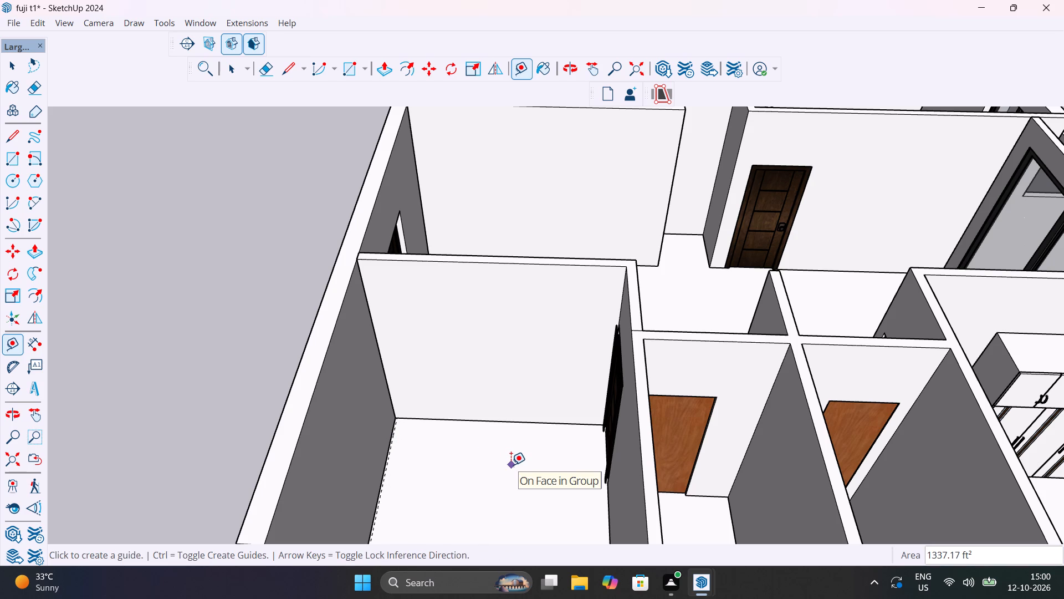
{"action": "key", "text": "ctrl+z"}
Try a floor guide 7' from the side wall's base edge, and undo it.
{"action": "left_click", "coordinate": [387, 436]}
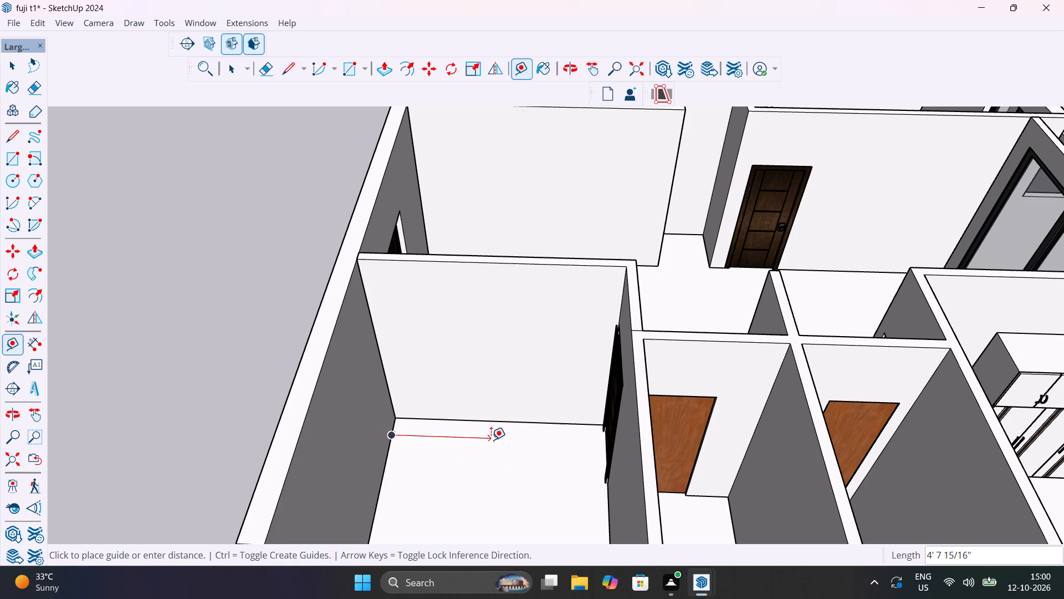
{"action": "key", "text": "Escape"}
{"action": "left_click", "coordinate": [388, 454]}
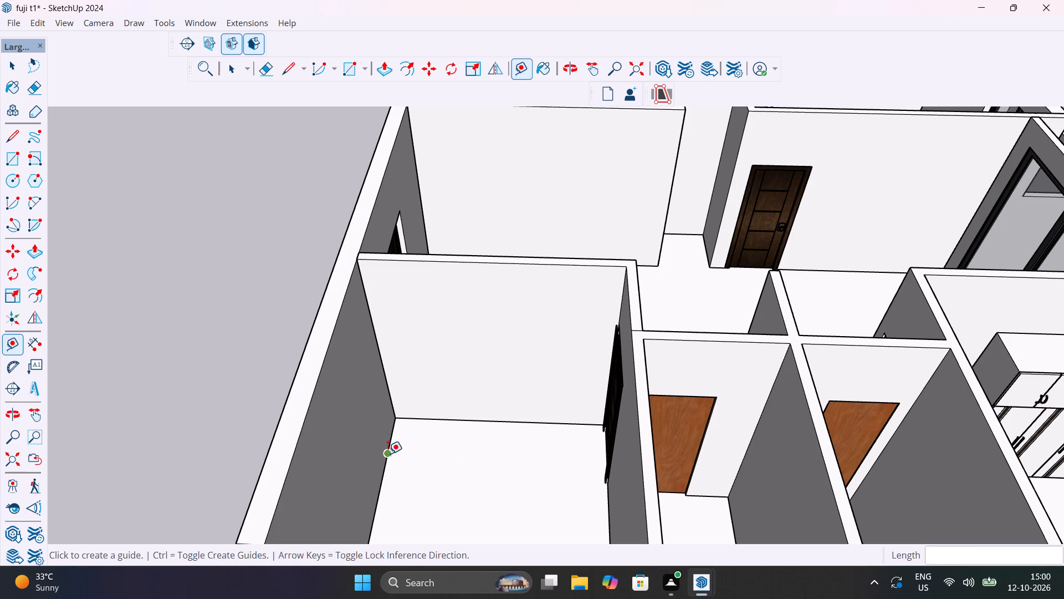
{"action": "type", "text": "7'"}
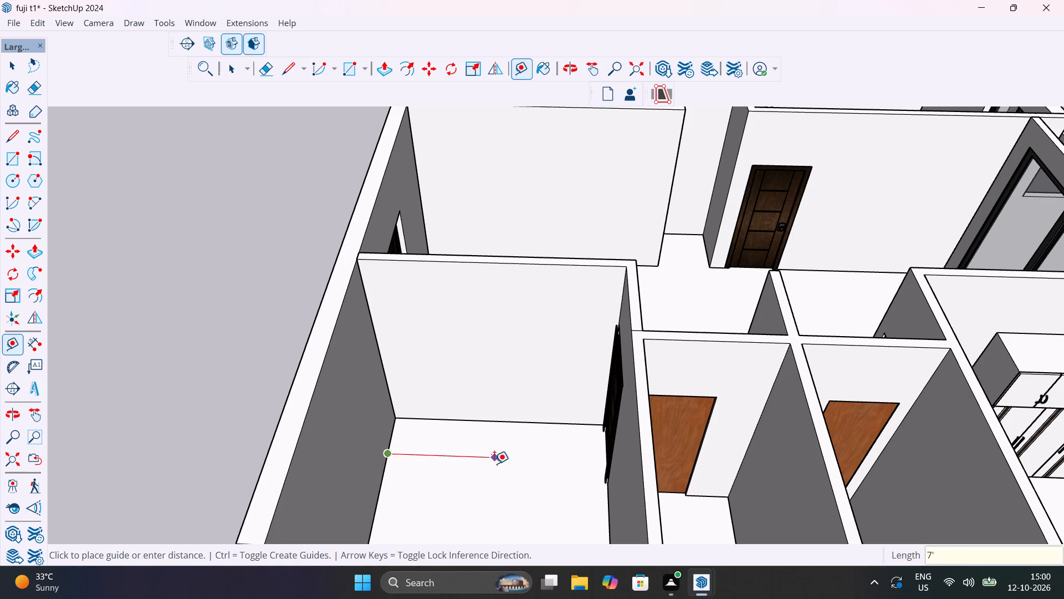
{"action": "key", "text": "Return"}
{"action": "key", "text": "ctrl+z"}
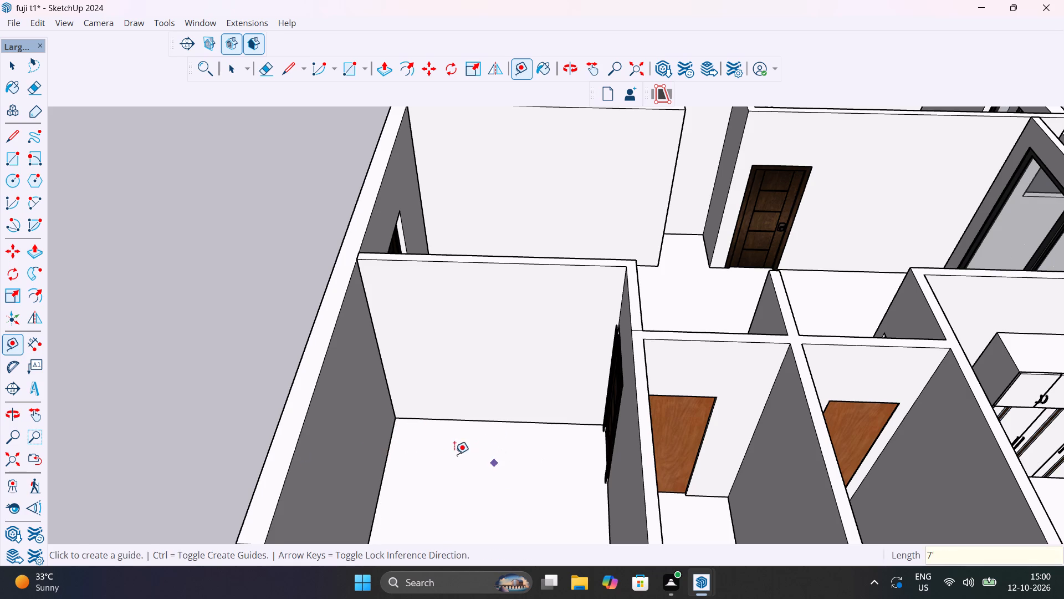
Mark the new wardrobe footprint with floor guides 7' from the side wall and 2' from the back wall.
{"action": "left_click", "coordinate": [388, 464]}
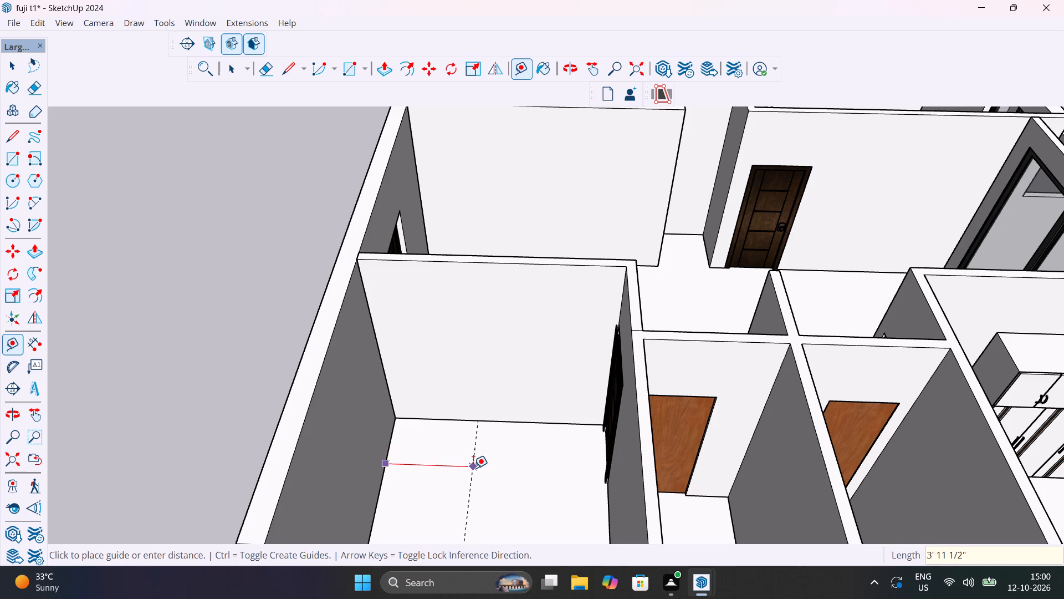
{"action": "type", "text": "7'"}
{"action": "key", "text": "Return"}
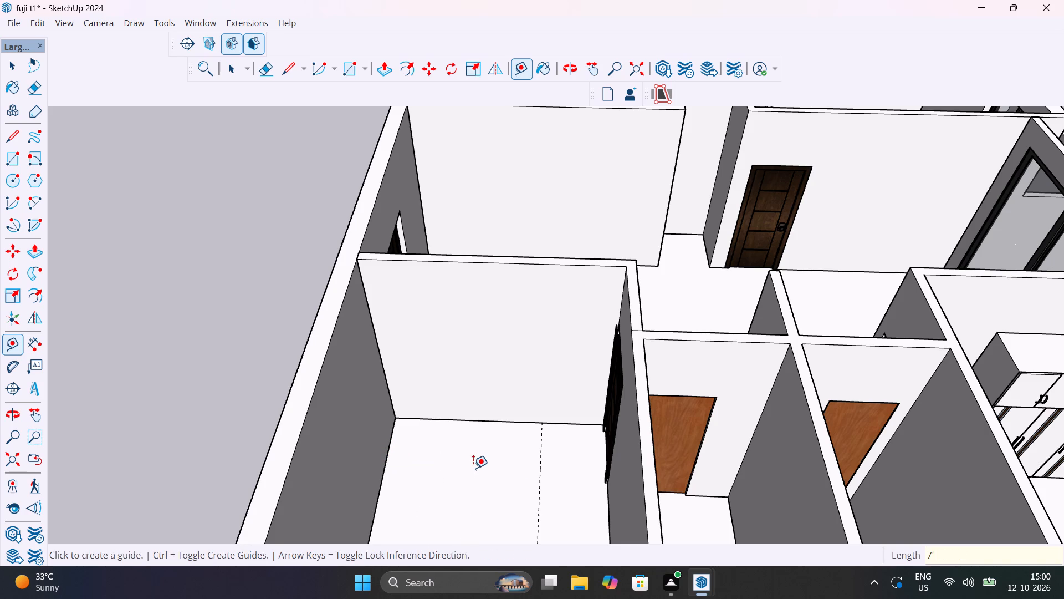
{"action": "left_click", "coordinate": [494, 423]}
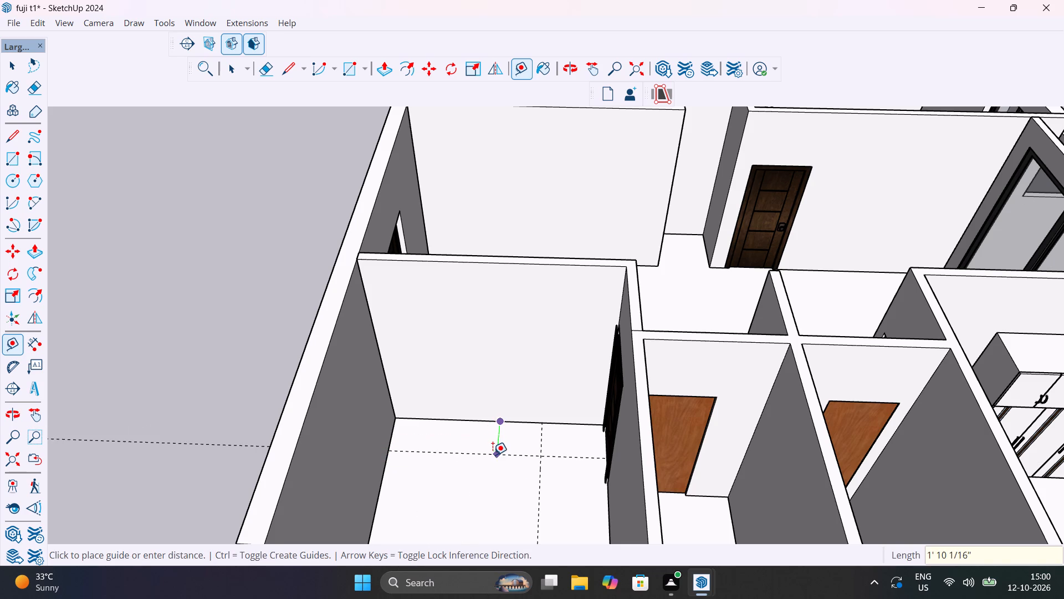
{"action": "type", "text": "2'"}
{"action": "key", "text": "Return"}
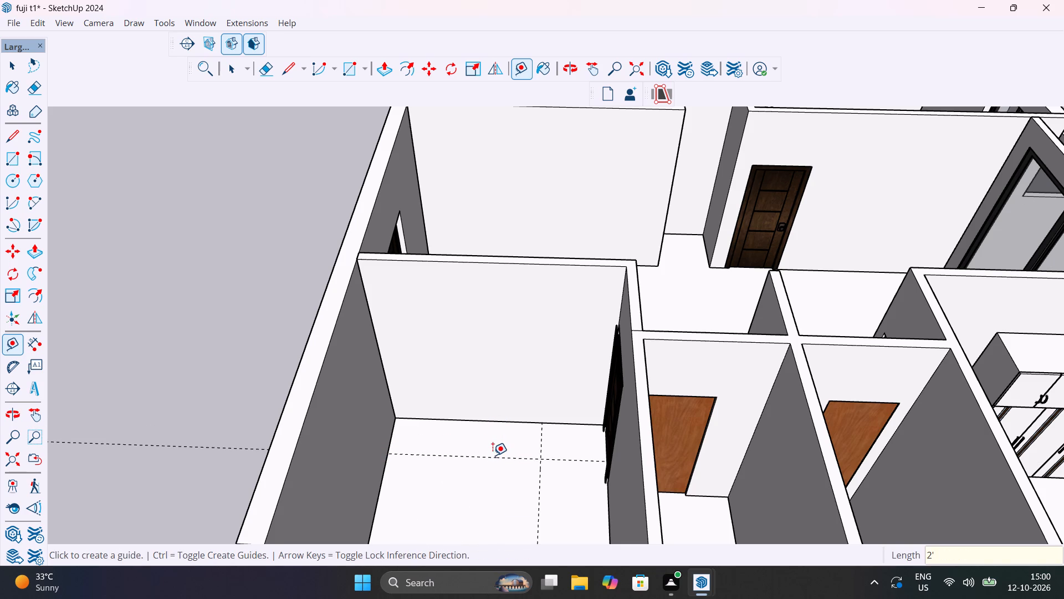
{"action": "scroll", "coordinate": [493, 455], "scroll_direction": "up", "scroll_amount": 10}
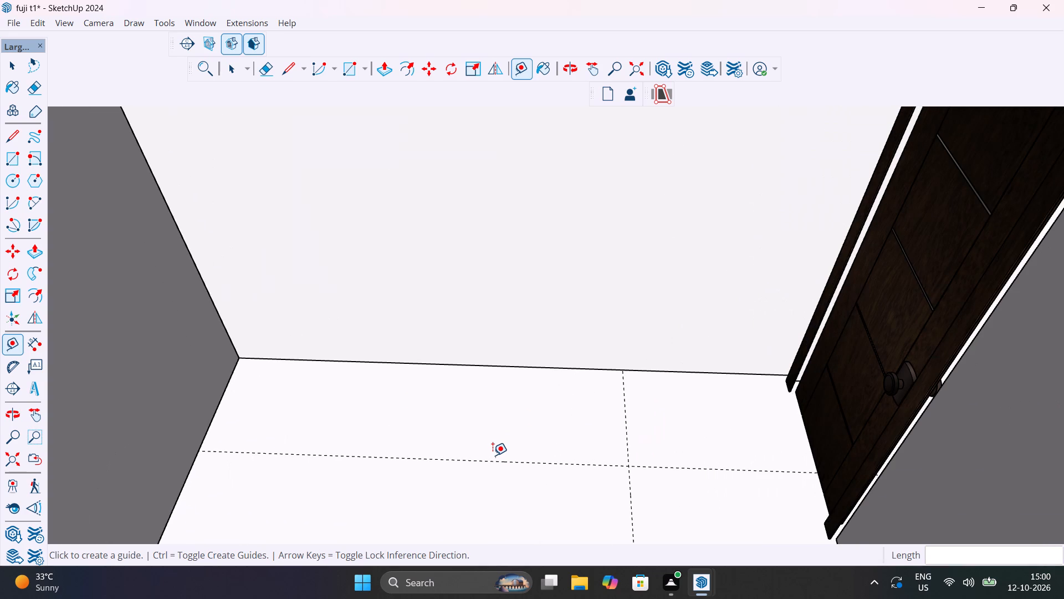
Draw a 7' by 2' rectangle on the corner room's floor, from the wall corner to the guide intersection.
{"action": "middle_click_drag", "start_coordinate": [597, 509], "coordinate": [741, 459]}
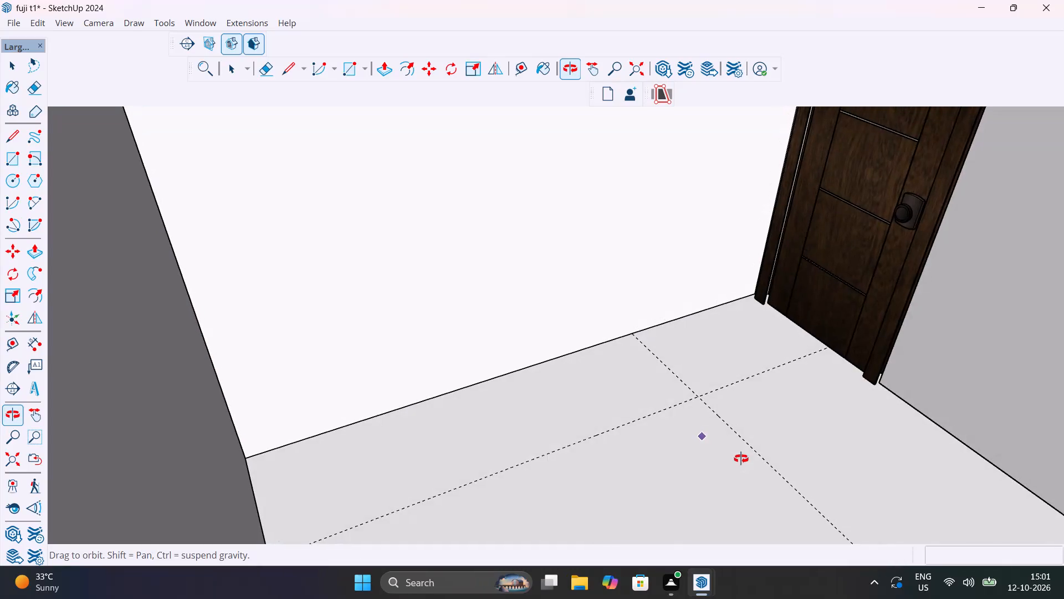
{"action": "middle_click_drag", "start_coordinate": [741, 459], "coordinate": [683, 504]}
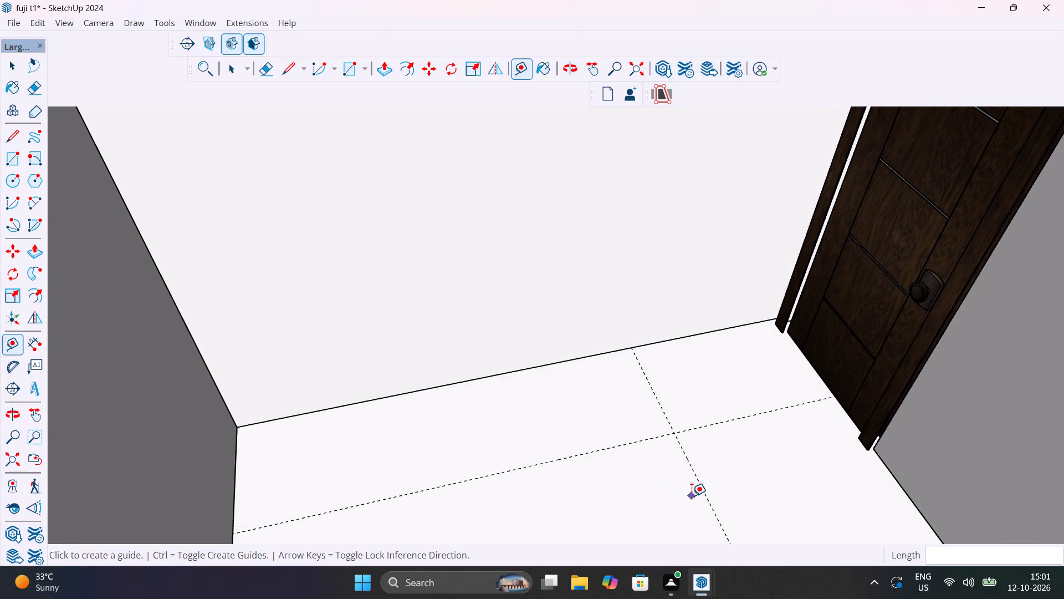
{"action": "scroll", "coordinate": [692, 496], "scroll_direction": "down", "scroll_amount": 10}
{"action": "middle_click_drag", "start_coordinate": [734, 496], "coordinate": [611, 498]}
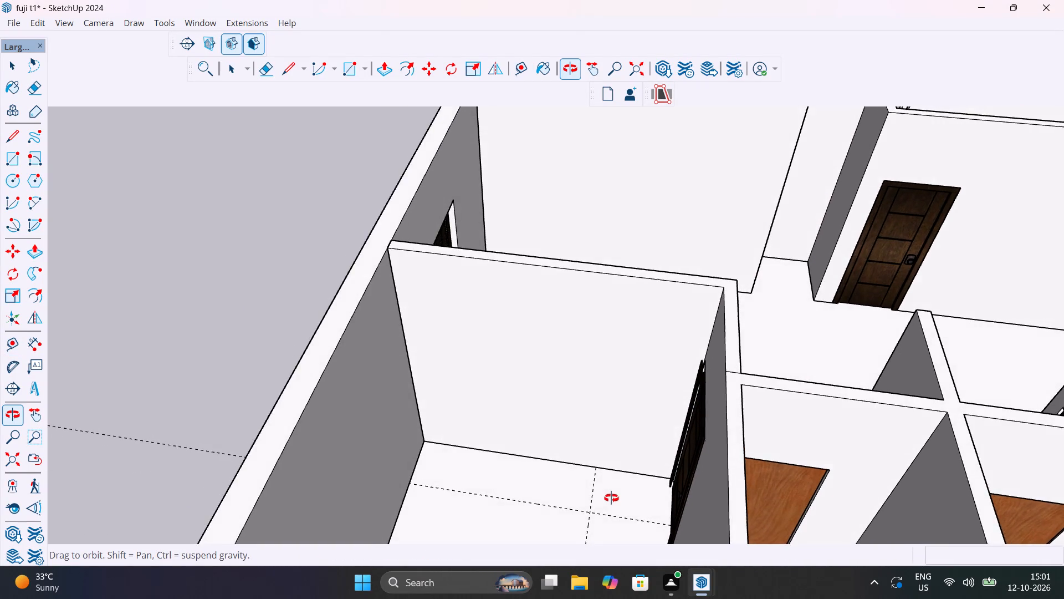
{"action": "middle_click_drag", "start_coordinate": [611, 498], "coordinate": [217, 485]}
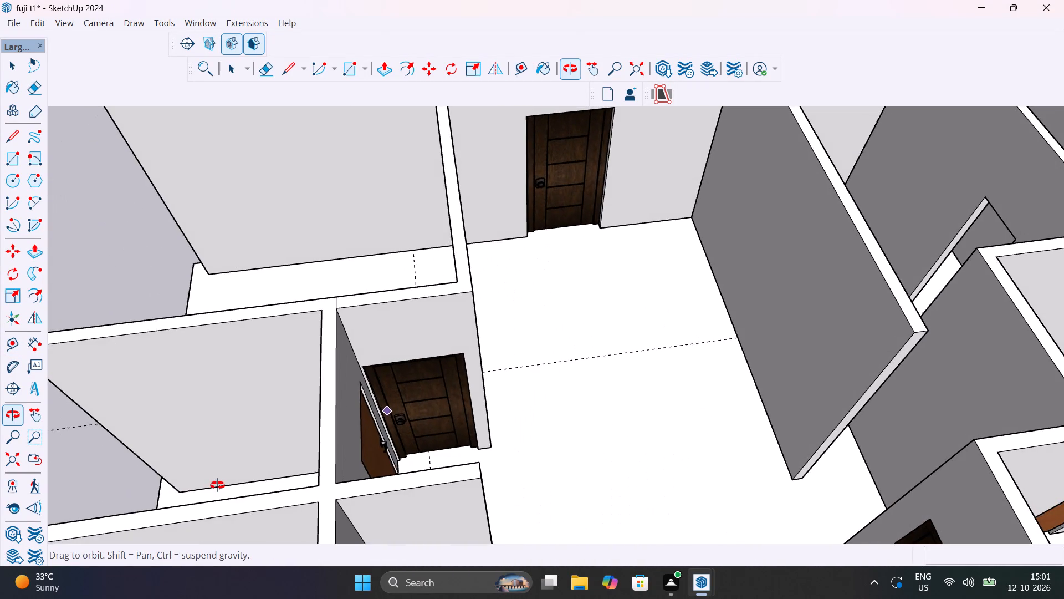
{"action": "middle_click_drag", "start_coordinate": [217, 485], "coordinate": [699, 522]}
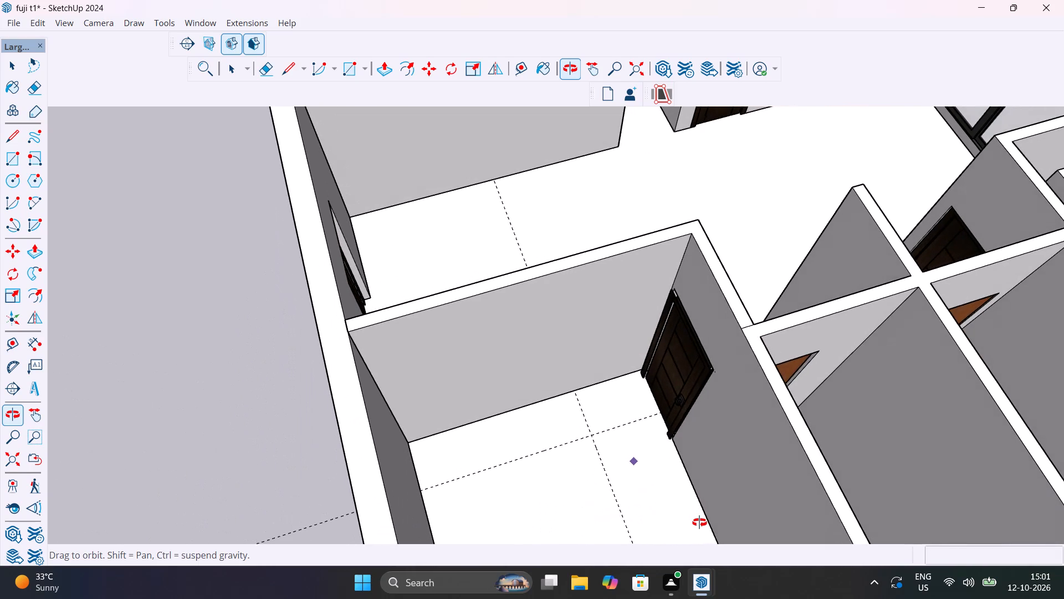
{"action": "middle_click_drag", "start_coordinate": [699, 522], "coordinate": [700, 522]}
{"action": "scroll", "coordinate": [560, 442], "scroll_direction": "up", "scroll_amount": 2}
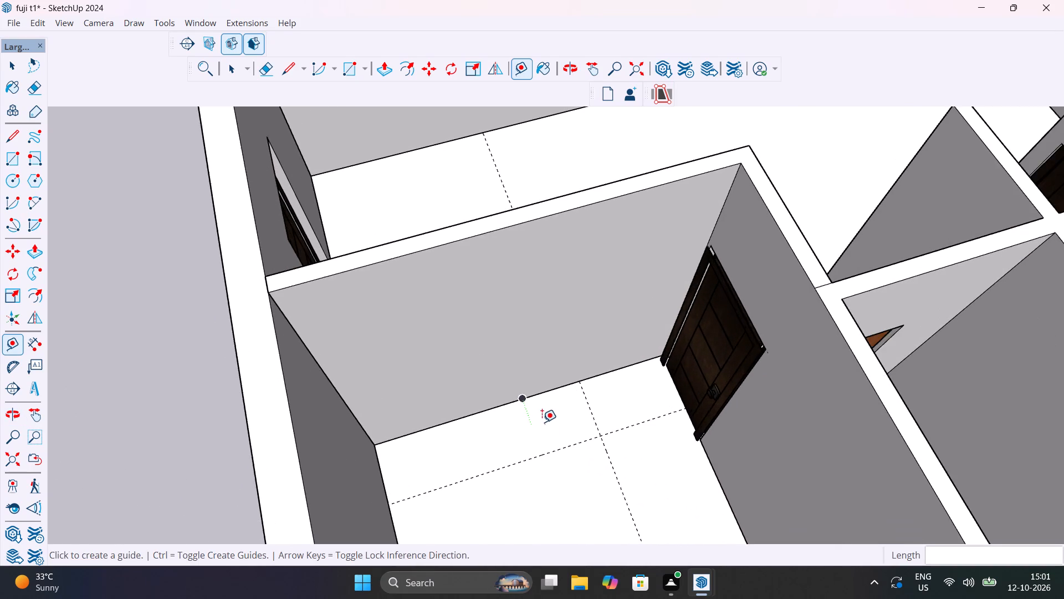
{"action": "middle_click_drag", "start_coordinate": [545, 468], "coordinate": [449, 404]}
{"action": "key", "text": "r"}
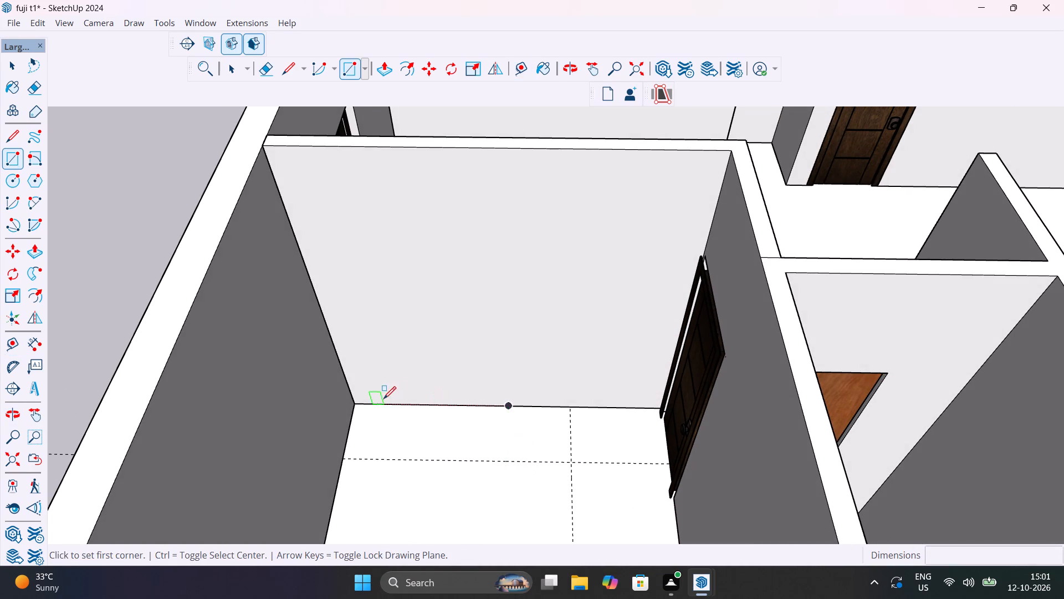
{"action": "left_click", "coordinate": [361, 403]}
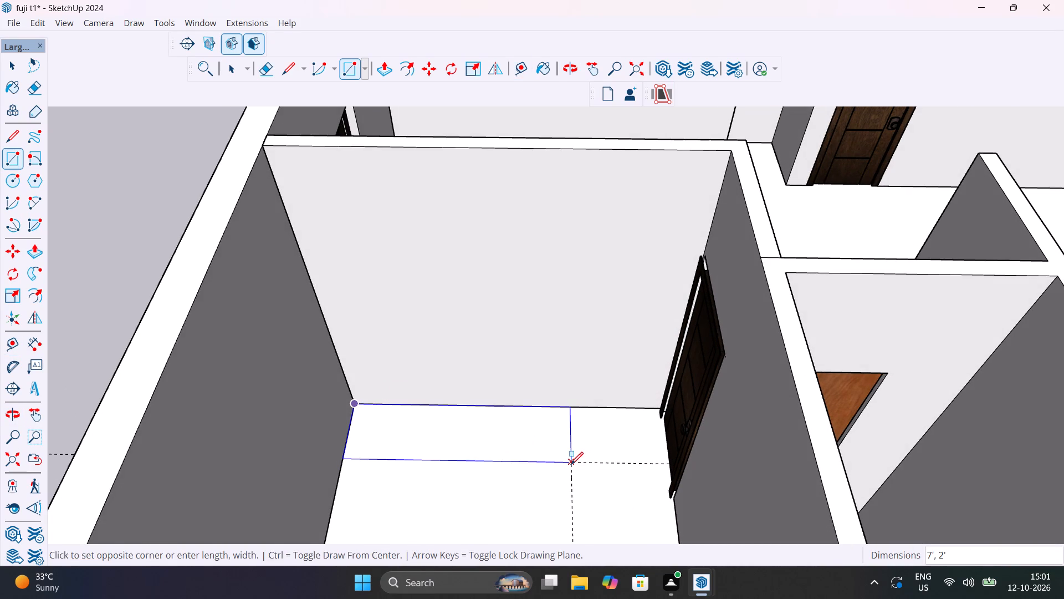
{"action": "left_click", "coordinate": [571, 464]}
Push/Pull the 7' by 2' footprint up 8' to form the wardrobe box.
{"action": "key", "text": "p"}
{"action": "left_click", "coordinate": [548, 441]}
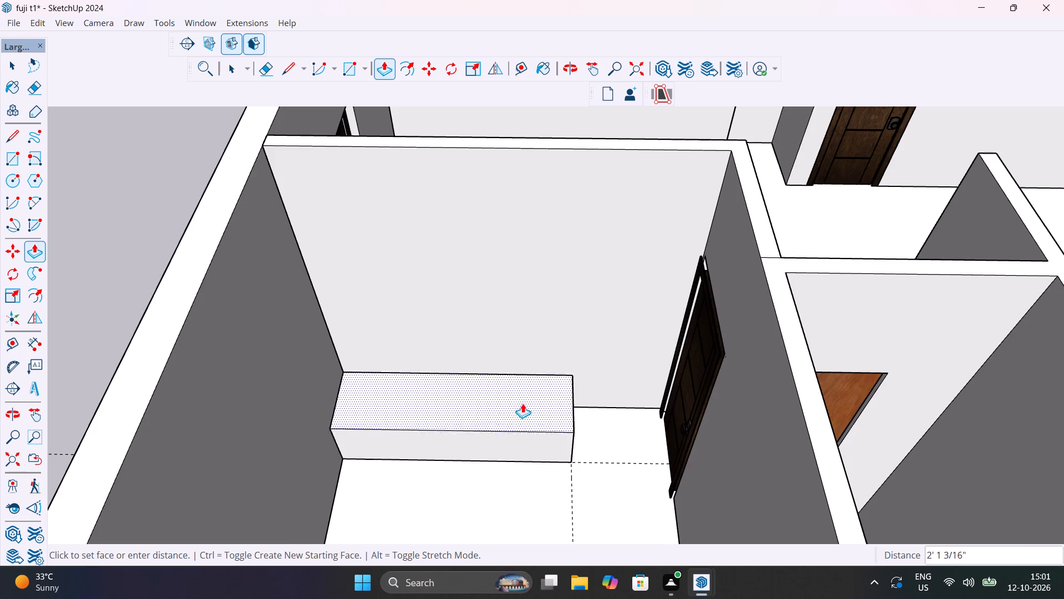
{"action": "scroll", "coordinate": [523, 403], "scroll_direction": "down", "scroll_amount": 7}
{"action": "type", "text": "8'"}
{"action": "key", "text": "Return"}
{"action": "key", "text": "space"}
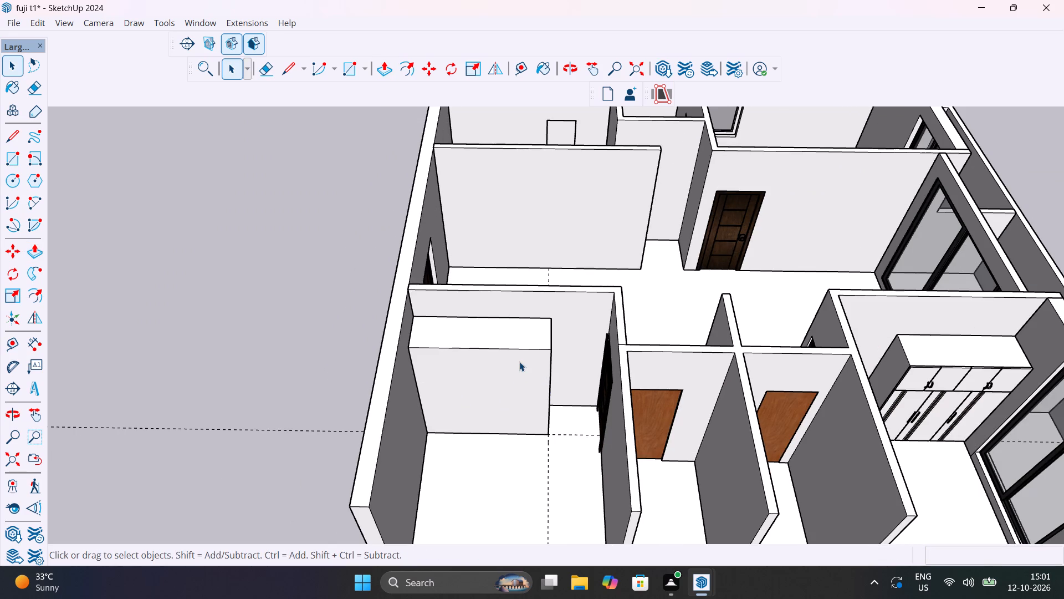
Make the whole wardrobe box in the corner room a group.
{"action": "triple_click", "coordinate": [519, 362]}
{"action": "left_click", "coordinate": [519, 362]}
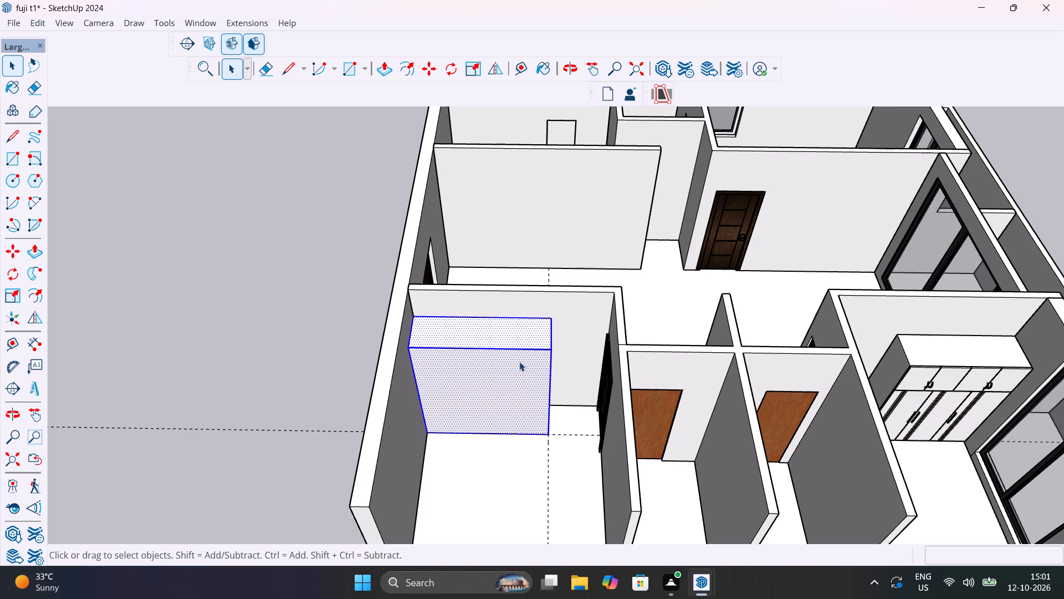
{"action": "triple_click", "coordinate": [519, 362]}
{"action": "right_click", "coordinate": [519, 362]}
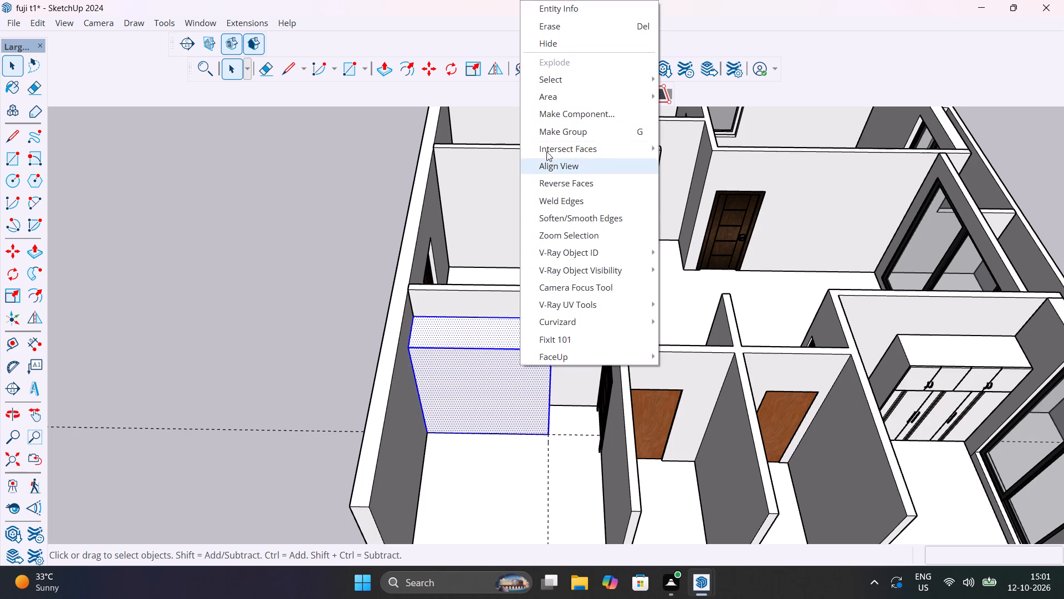
{"action": "left_click", "coordinate": [557, 129]}
{"action": "left_click", "coordinate": [323, 307]}
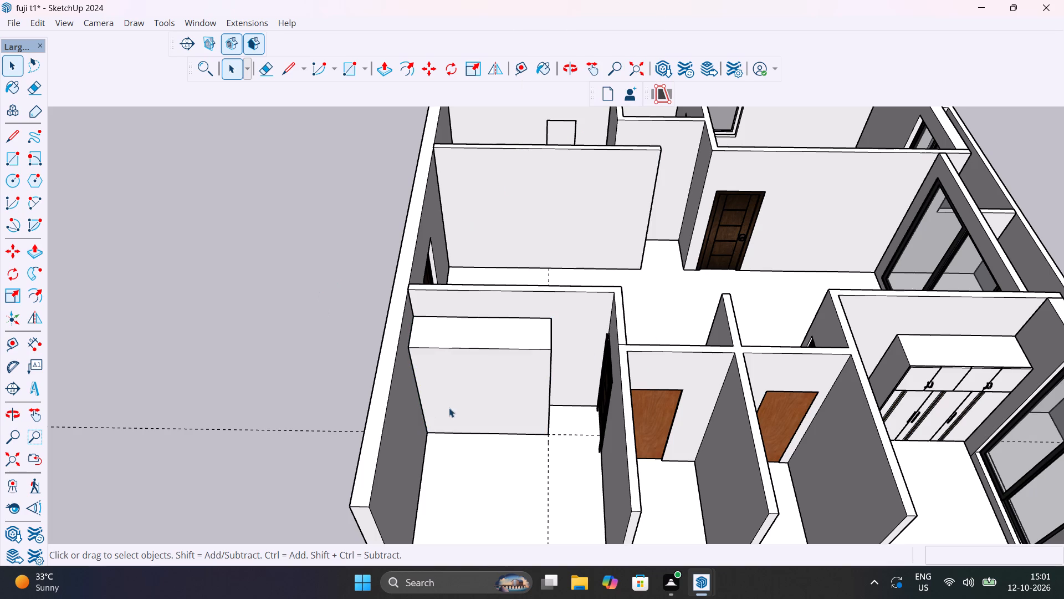
{"action": "double_click", "coordinate": [453, 407]}
{"action": "left_click", "coordinate": [456, 402]}
{"action": "left_click", "coordinate": [234, 358]}
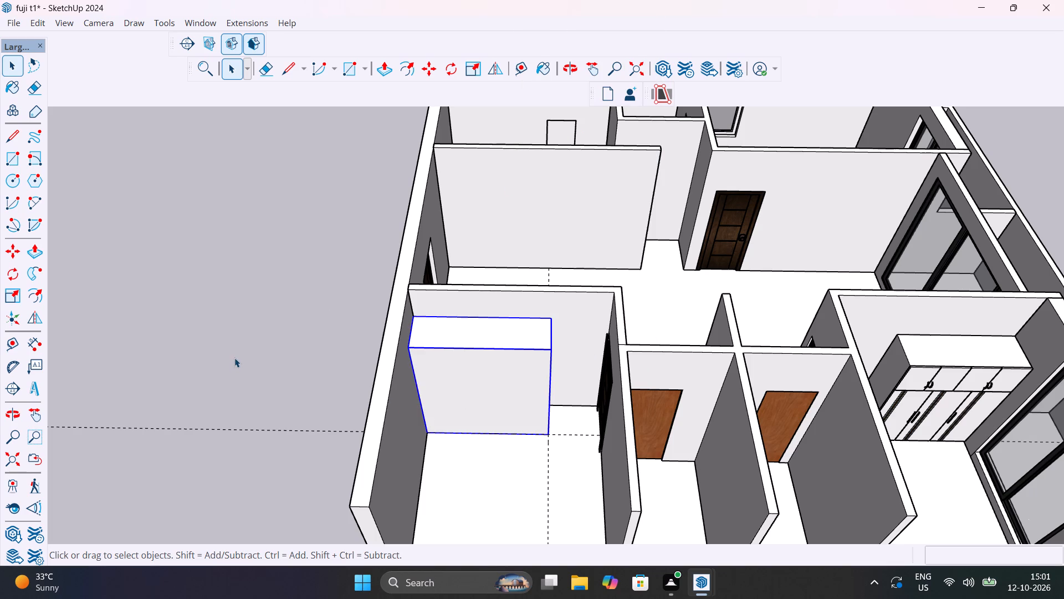
{"action": "left_click", "coordinate": [456, 401]}
{"action": "double_click", "coordinate": [456, 401]}
{"action": "scroll", "coordinate": [458, 401], "scroll_direction": "up", "scroll_amount": 5}
{"action": "scroll", "coordinate": [482, 443], "scroll_direction": "up", "scroll_amount": 1}
{"action": "middle_click_drag", "start_coordinate": [493, 444], "coordinate": [521, 342]}
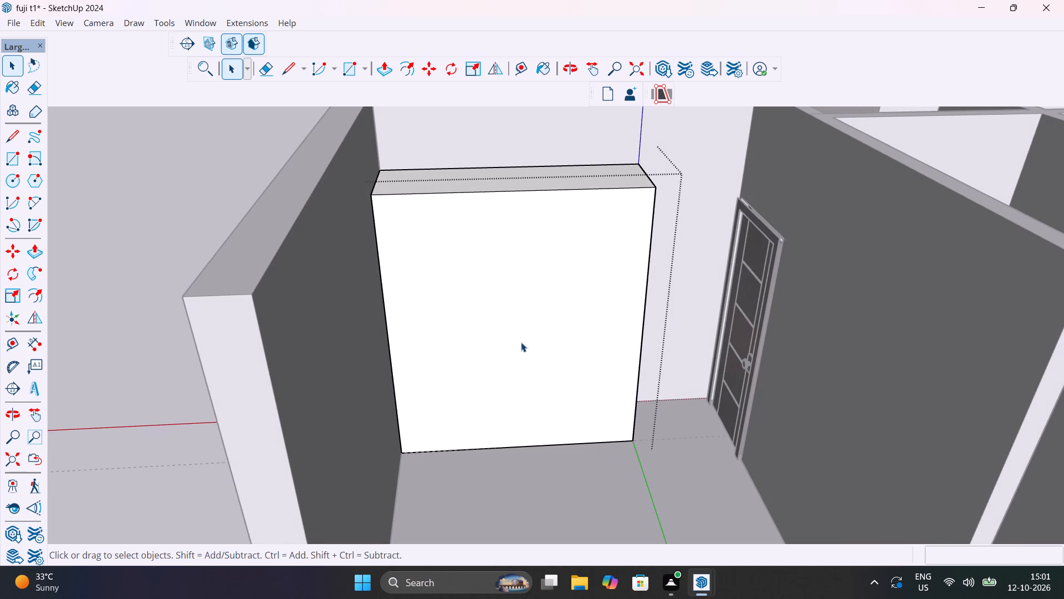
{"action": "scroll", "coordinate": [521, 342], "scroll_direction": "down", "scroll_amount": 5}
{"action": "left_click", "coordinate": [314, 312]}
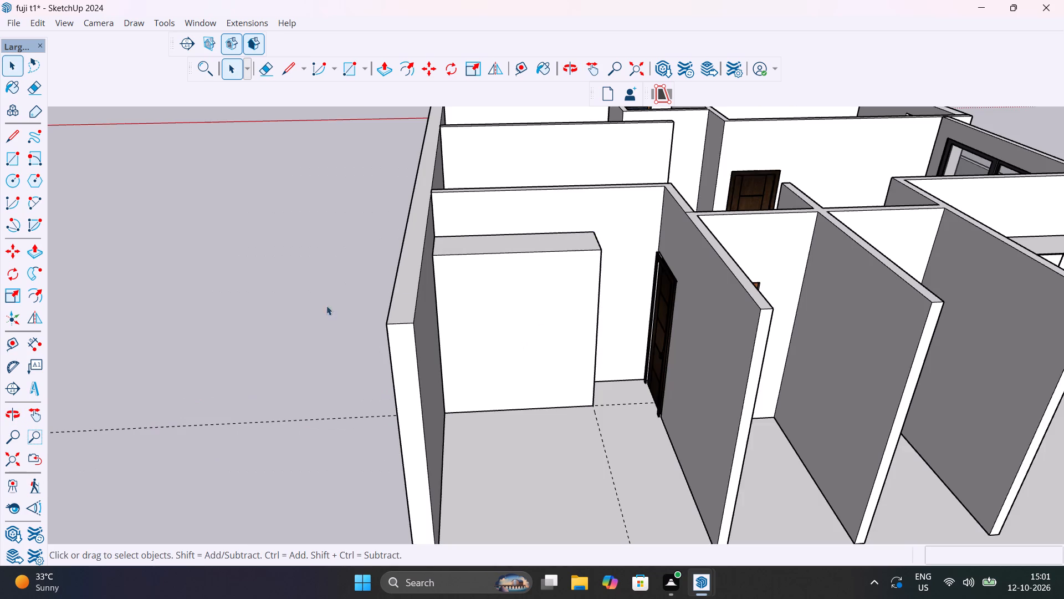
Draw a rectangle over the wardrobe box's front face, from its upper wall-side corner to the opposite bottom corner.
{"action": "scroll", "coordinate": [465, 261], "scroll_direction": "up", "scroll_amount": 5}
{"action": "key", "text": "r"}
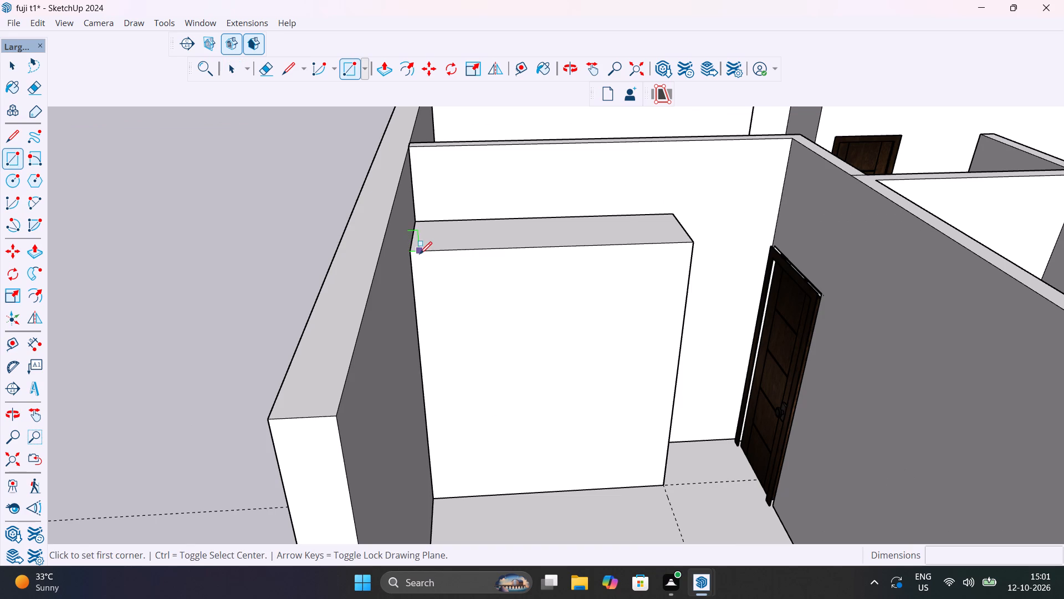
{"action": "left_click", "coordinate": [417, 253]}
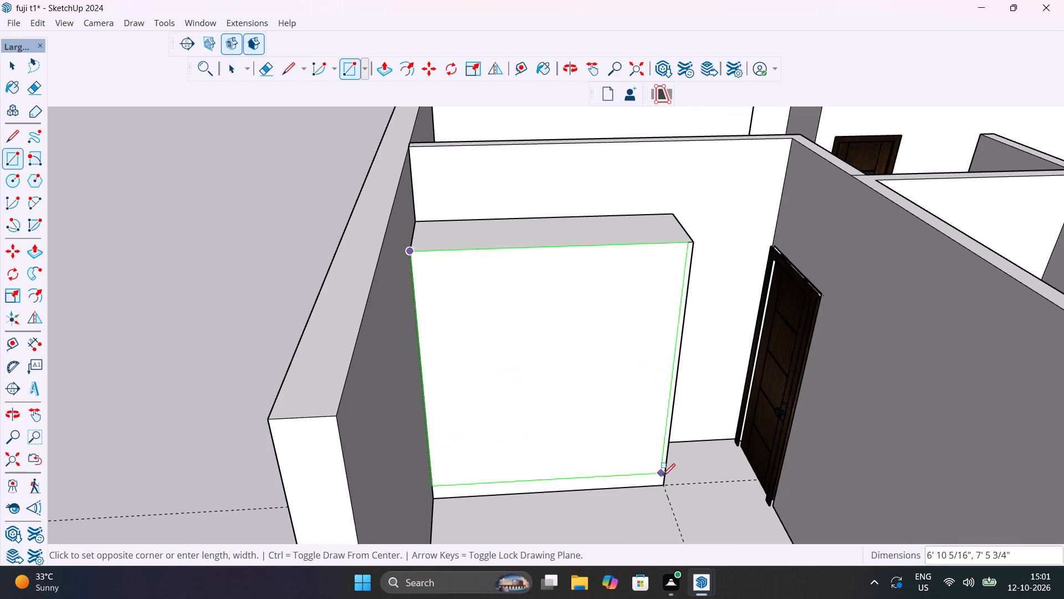
{"action": "left_click", "coordinate": [664, 483]}
{"action": "key", "text": "space"}
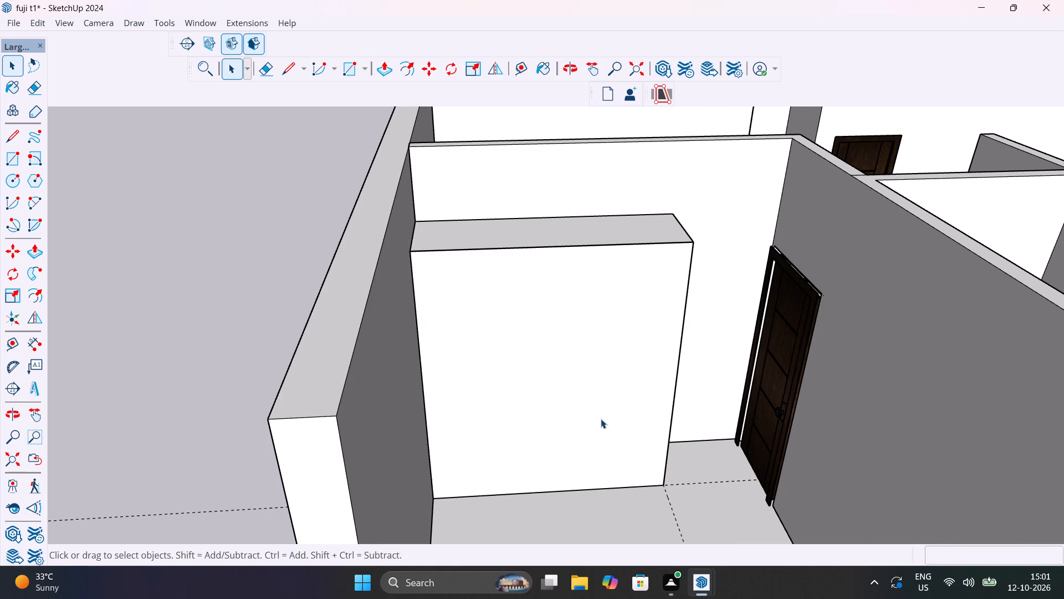
Push/Pull the rectangle on the wardrobe's front outward 1" to form a front panel.
{"action": "key", "text": "p"}
{"action": "left_click", "coordinate": [595, 405]}
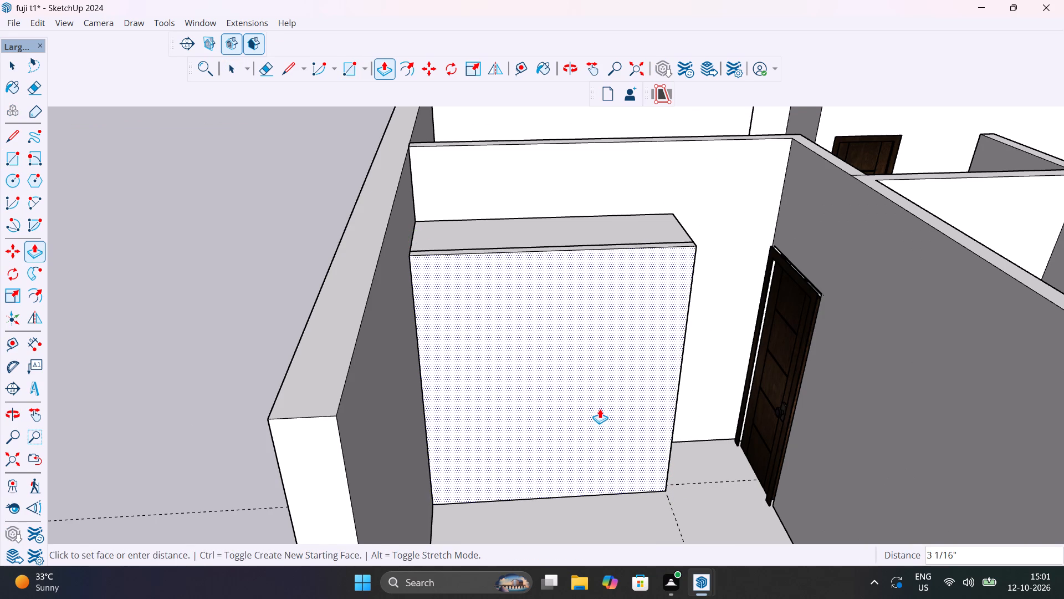
{"action": "type", "text": "1\""}
{"action": "key", "text": "Return"}
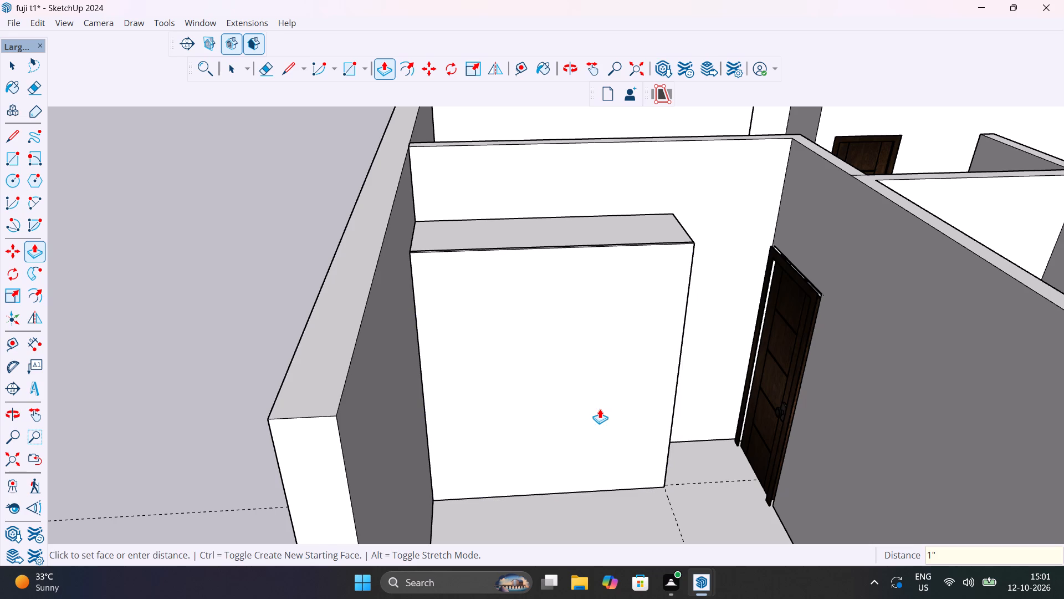
{"action": "key", "text": "space"}
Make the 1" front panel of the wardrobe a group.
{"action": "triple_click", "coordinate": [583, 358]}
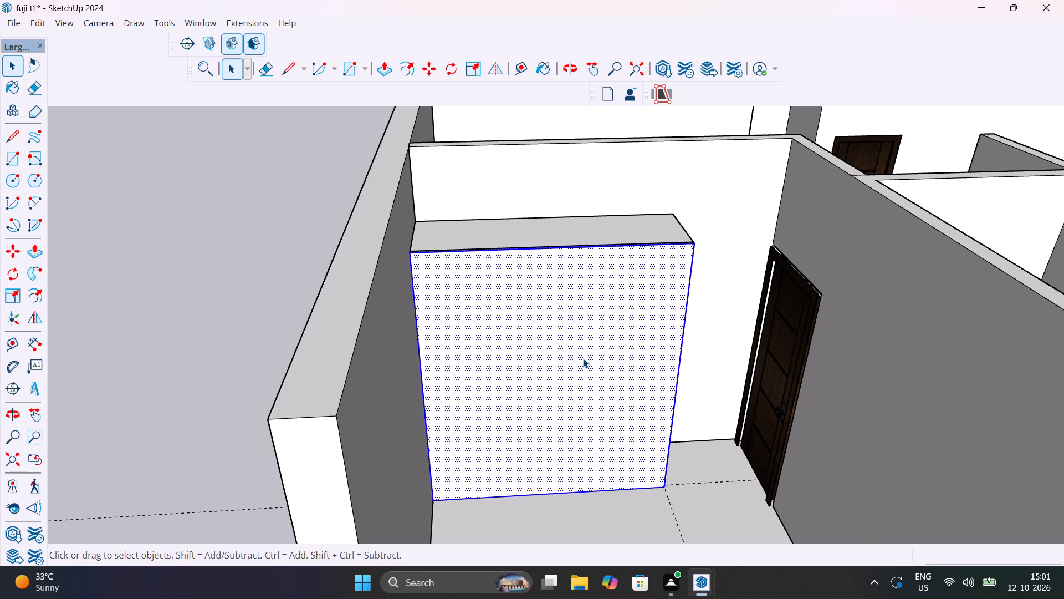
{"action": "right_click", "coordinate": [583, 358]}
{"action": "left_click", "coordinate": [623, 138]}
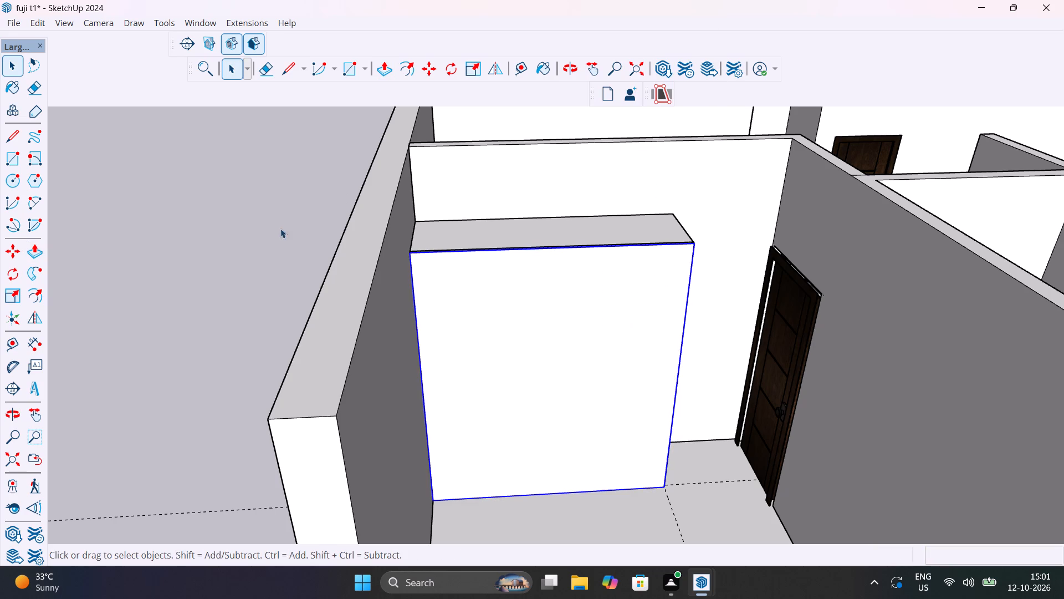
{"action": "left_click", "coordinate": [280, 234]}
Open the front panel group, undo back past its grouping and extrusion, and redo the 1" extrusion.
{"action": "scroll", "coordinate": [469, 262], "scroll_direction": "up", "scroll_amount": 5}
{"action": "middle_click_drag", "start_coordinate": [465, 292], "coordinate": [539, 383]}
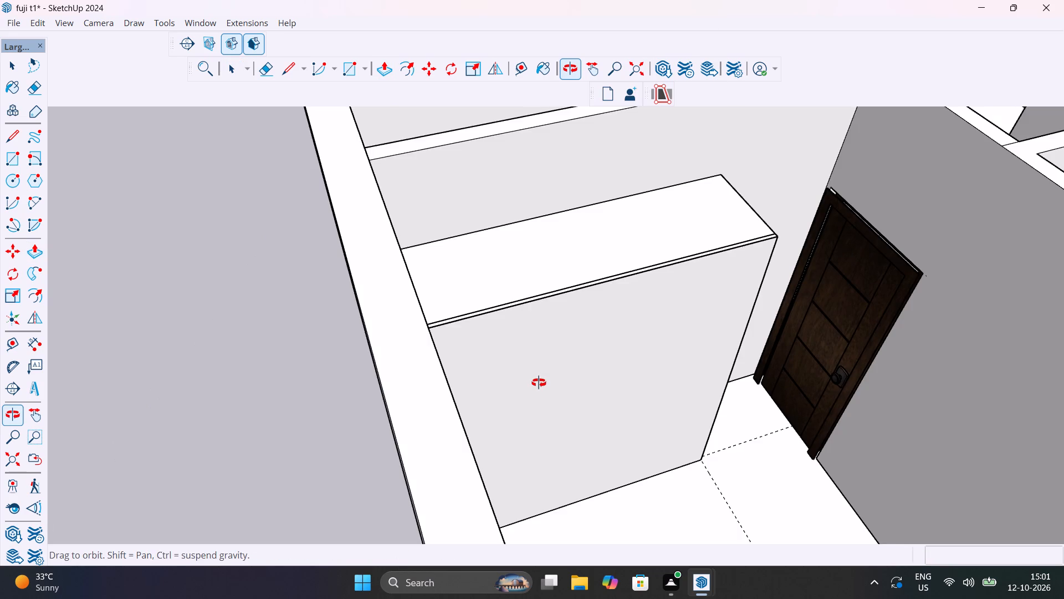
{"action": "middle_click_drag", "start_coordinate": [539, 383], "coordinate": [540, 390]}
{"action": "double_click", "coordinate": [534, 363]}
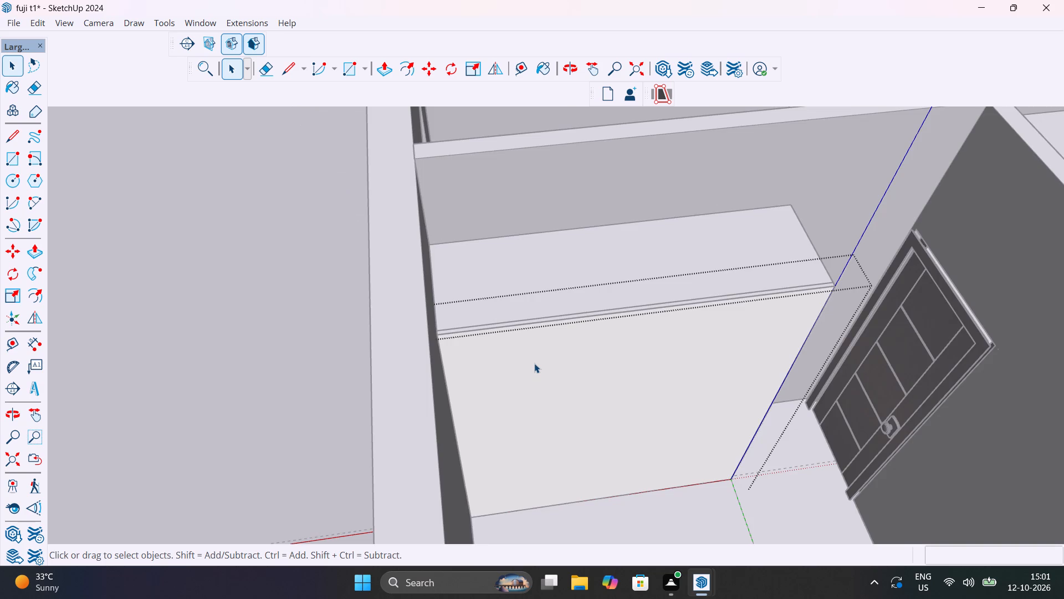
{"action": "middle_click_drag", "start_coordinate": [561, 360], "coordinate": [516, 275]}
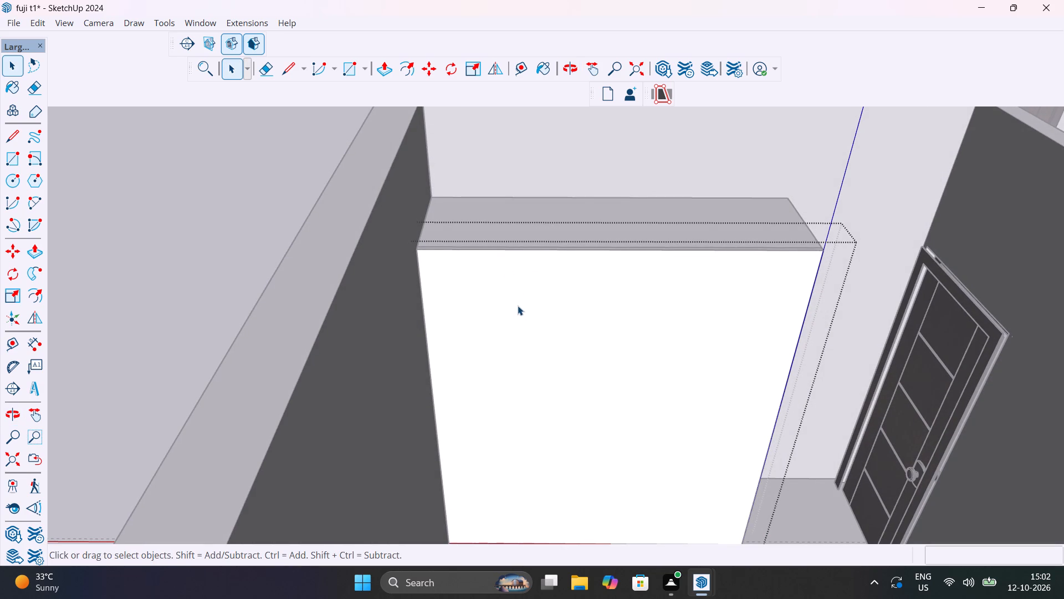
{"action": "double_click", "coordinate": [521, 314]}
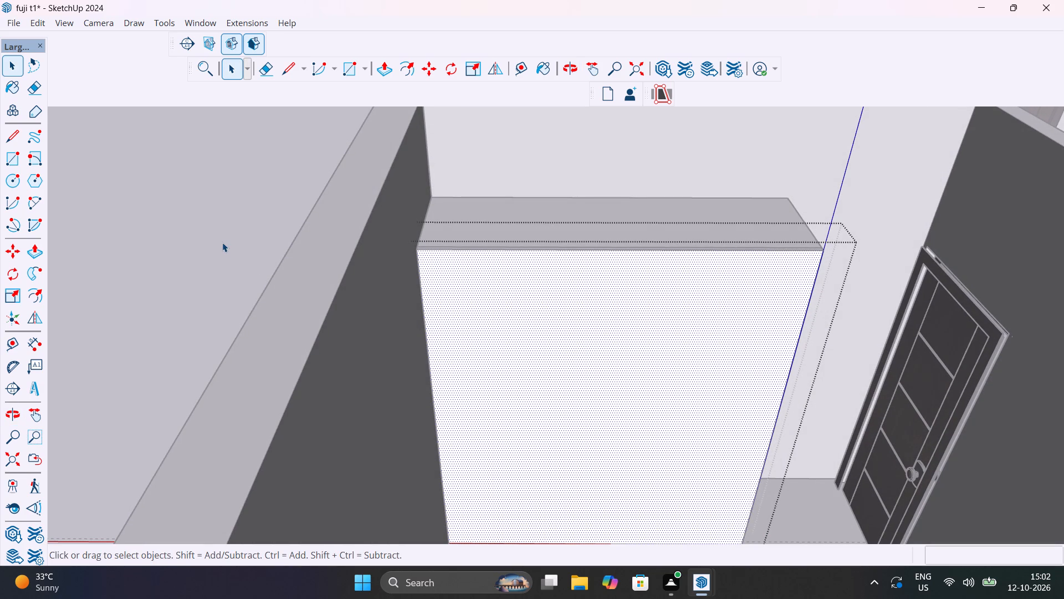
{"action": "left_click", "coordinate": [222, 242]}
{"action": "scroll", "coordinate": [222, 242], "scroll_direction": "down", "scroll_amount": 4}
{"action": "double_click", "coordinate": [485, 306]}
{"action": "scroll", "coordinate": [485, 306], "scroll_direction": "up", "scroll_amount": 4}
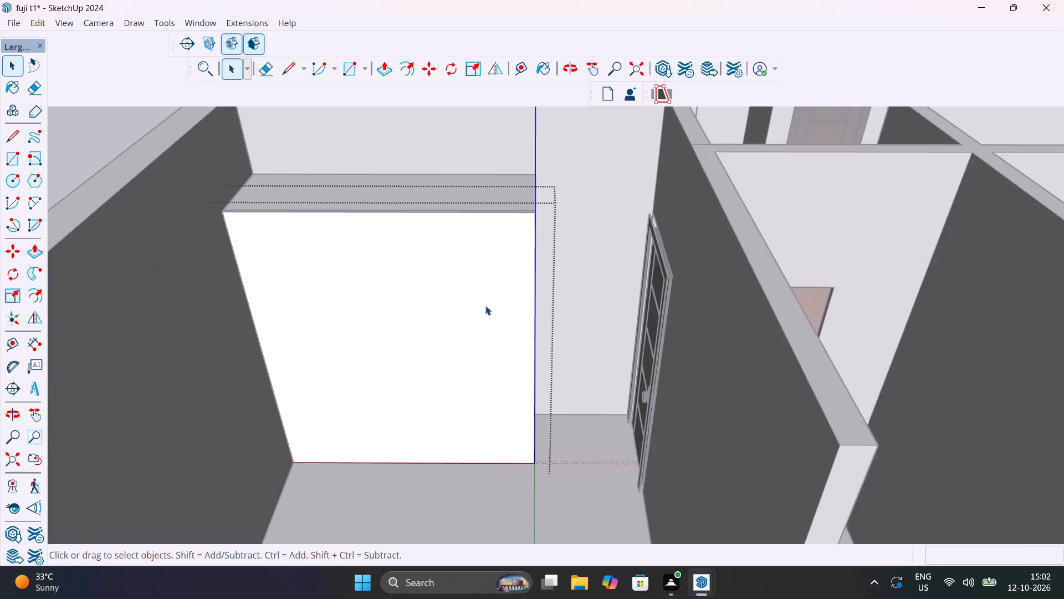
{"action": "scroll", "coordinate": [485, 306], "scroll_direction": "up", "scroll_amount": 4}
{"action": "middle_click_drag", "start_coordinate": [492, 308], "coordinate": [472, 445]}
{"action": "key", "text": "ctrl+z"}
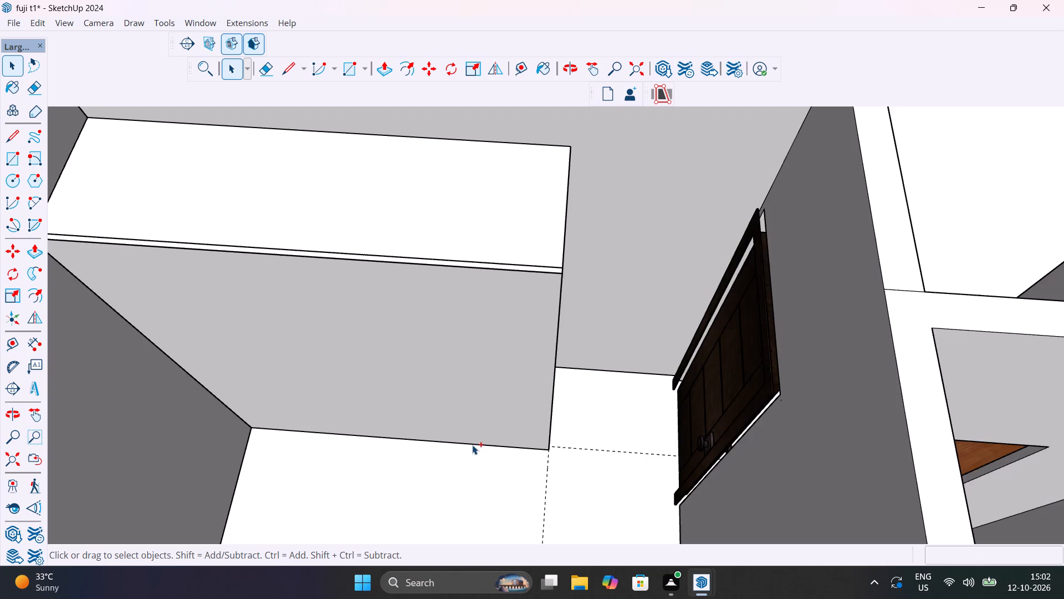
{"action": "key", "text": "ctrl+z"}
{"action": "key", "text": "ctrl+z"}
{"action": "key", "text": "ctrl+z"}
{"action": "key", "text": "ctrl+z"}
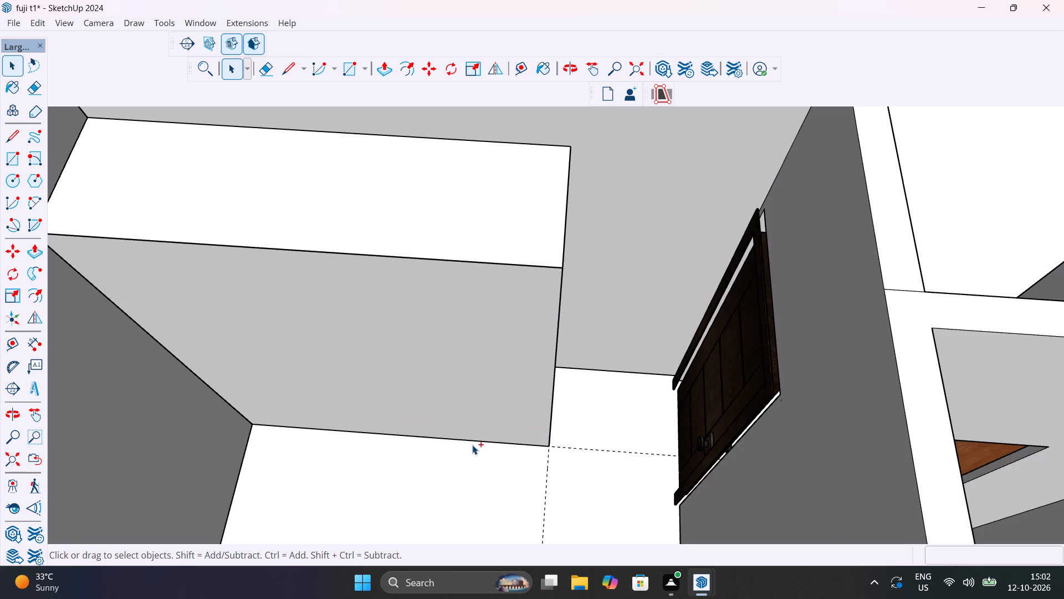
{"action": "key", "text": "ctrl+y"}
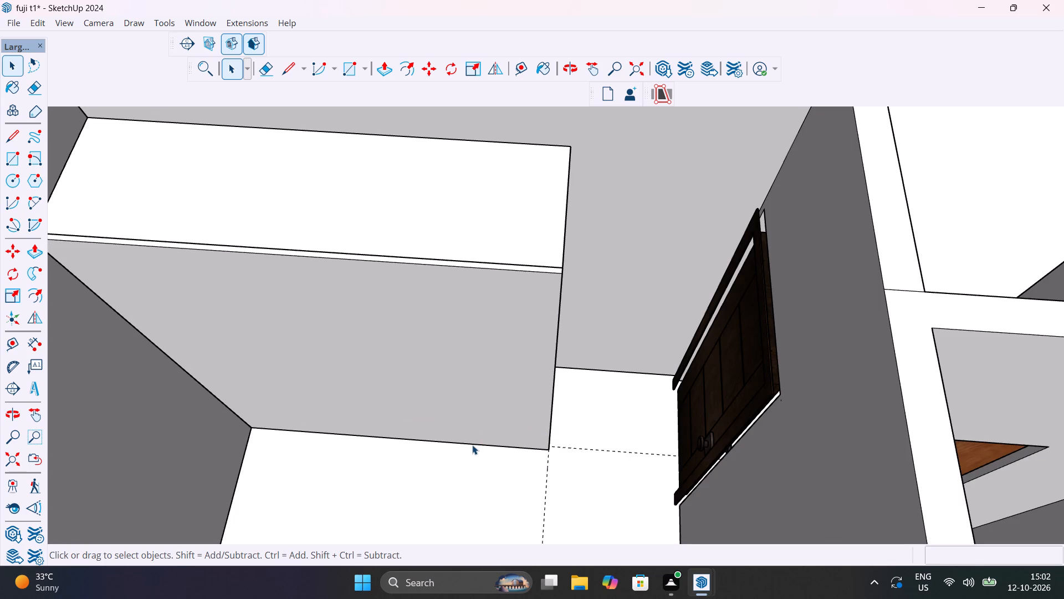
Select the entire 1" front panel with its edges and make it a group.
{"action": "middle_click_drag", "start_coordinate": [474, 336], "coordinate": [347, 328]}
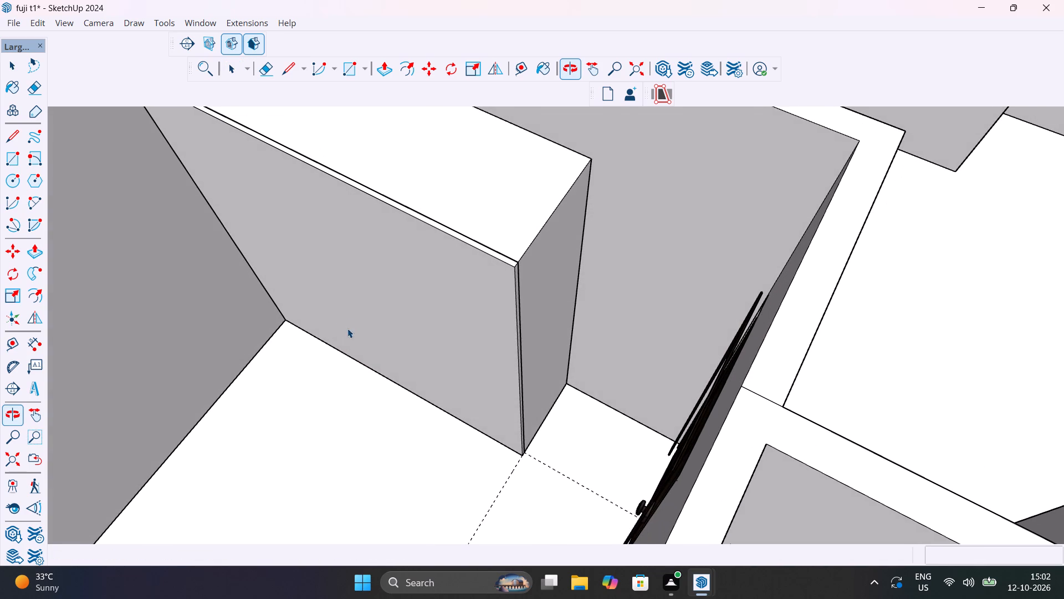
{"action": "triple_click", "coordinate": [415, 285]}
{"action": "right_click", "coordinate": [415, 285]}
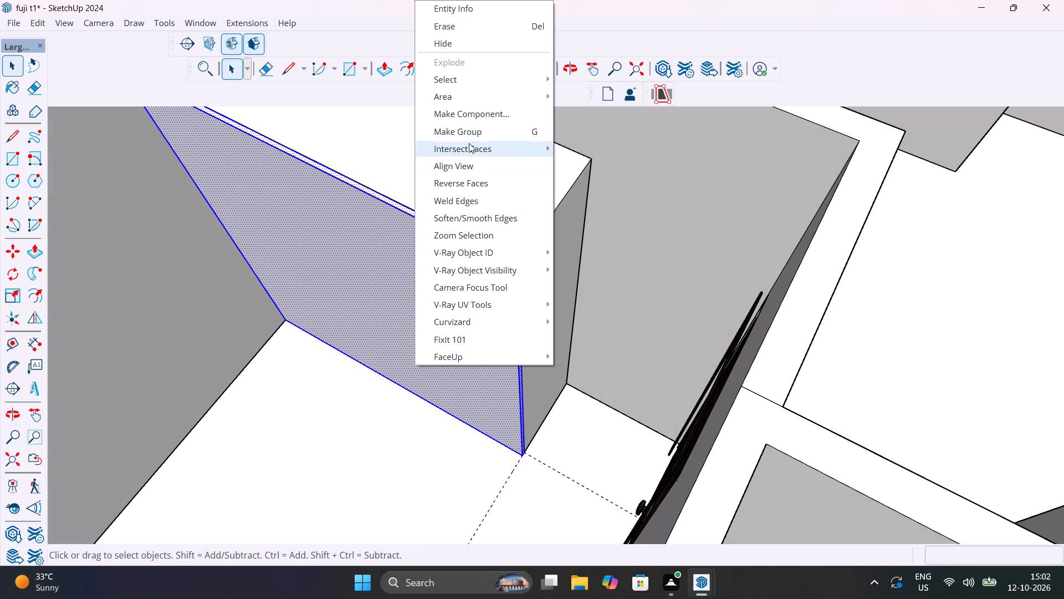
{"action": "left_click", "coordinate": [469, 135]}
Inside the front panel group, copy the panel's top front edge downward along its side edge.
{"action": "double_click", "coordinate": [439, 282]}
{"action": "scroll", "coordinate": [431, 268], "scroll_direction": "up", "scroll_amount": 5}
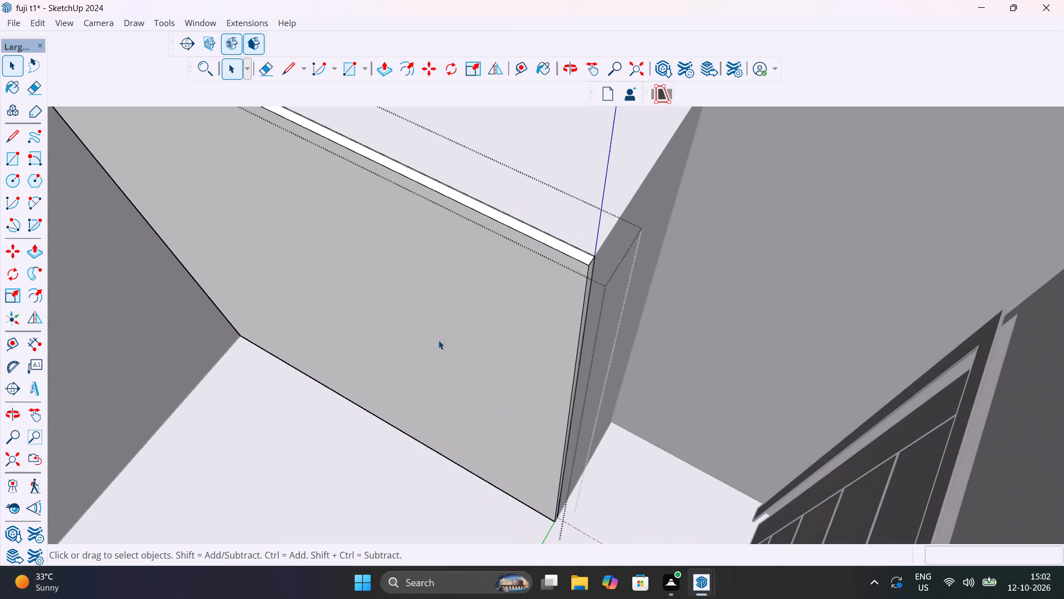
{"action": "middle_click_drag", "start_coordinate": [513, 341], "coordinate": [828, 264]}
{"action": "scroll", "coordinate": [517, 262], "scroll_direction": "down", "scroll_amount": 10}
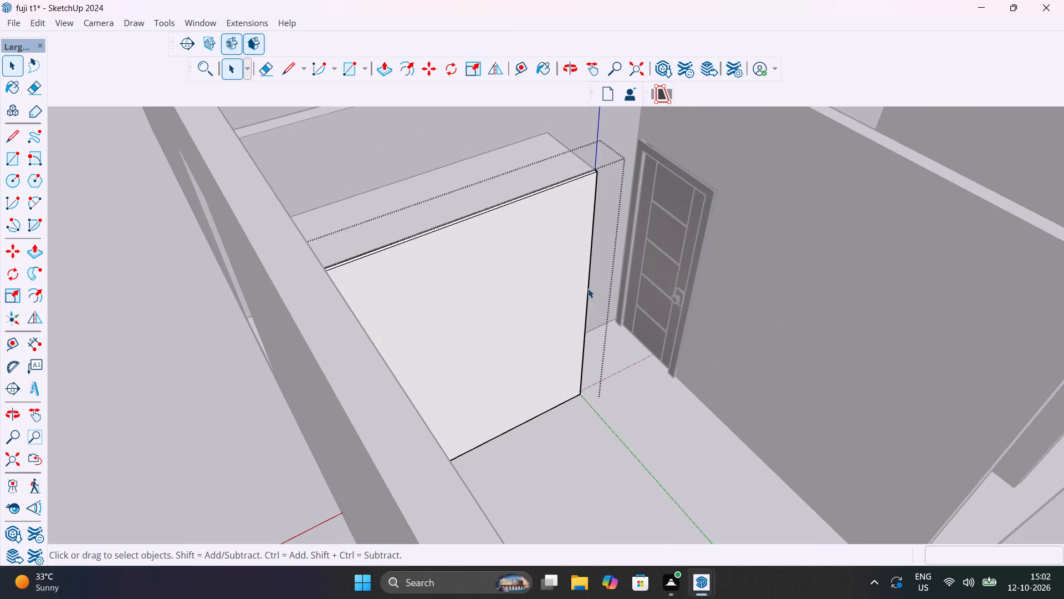
{"action": "middle_click_drag", "start_coordinate": [524, 313], "coordinate": [441, 290]}
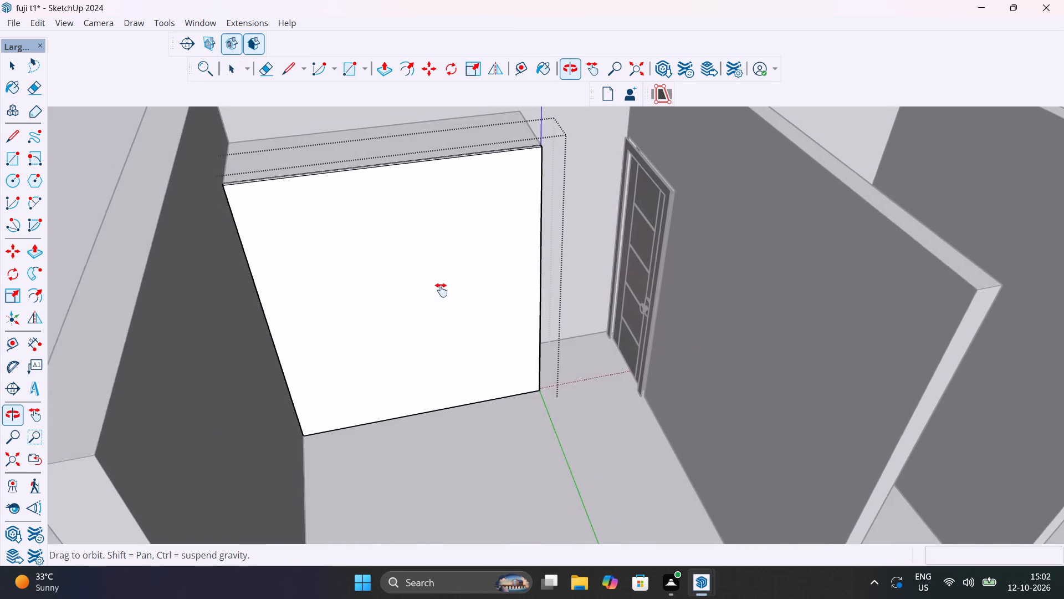
{"action": "middle_click_drag", "start_coordinate": [441, 290], "coordinate": [575, 390]}
{"action": "scroll", "coordinate": [575, 390], "scroll_direction": "down", "scroll_amount": 1}
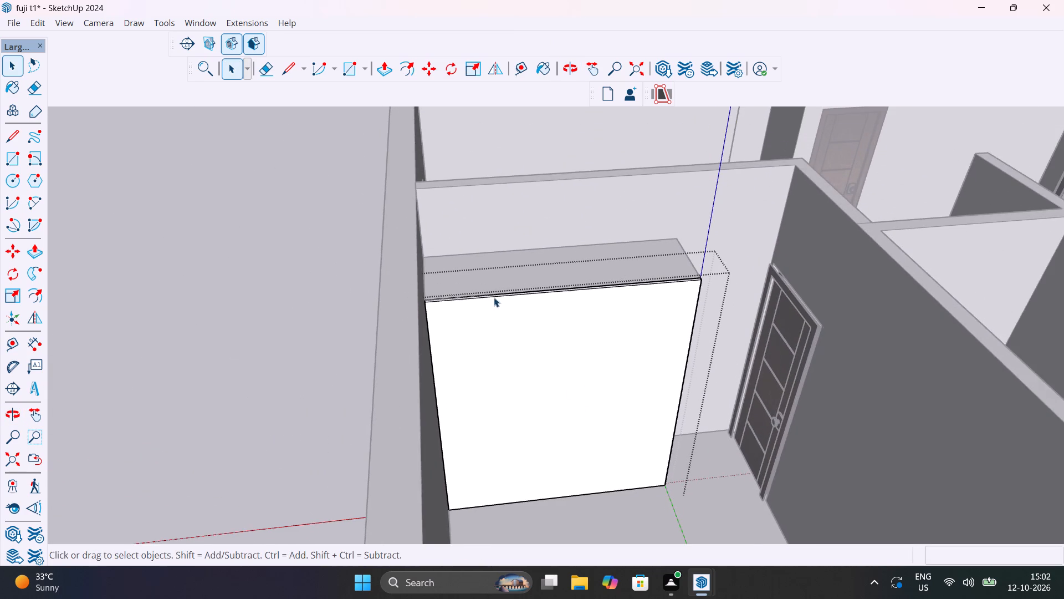
{"action": "scroll", "coordinate": [485, 293], "scroll_direction": "up", "scroll_amount": 9}
{"action": "left_click", "coordinate": [492, 304]}
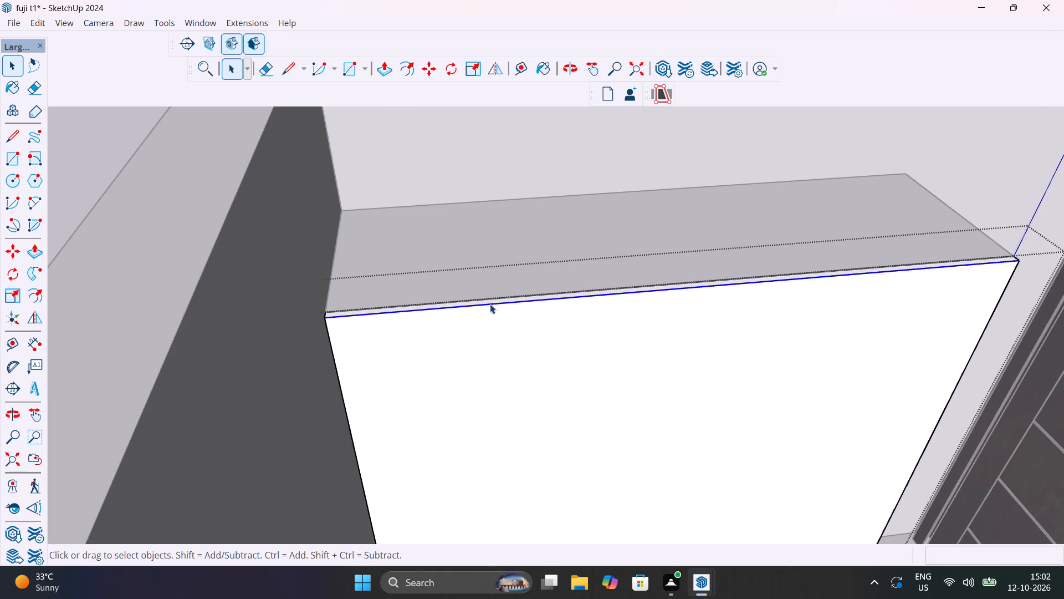
{"action": "key", "text": "m"}
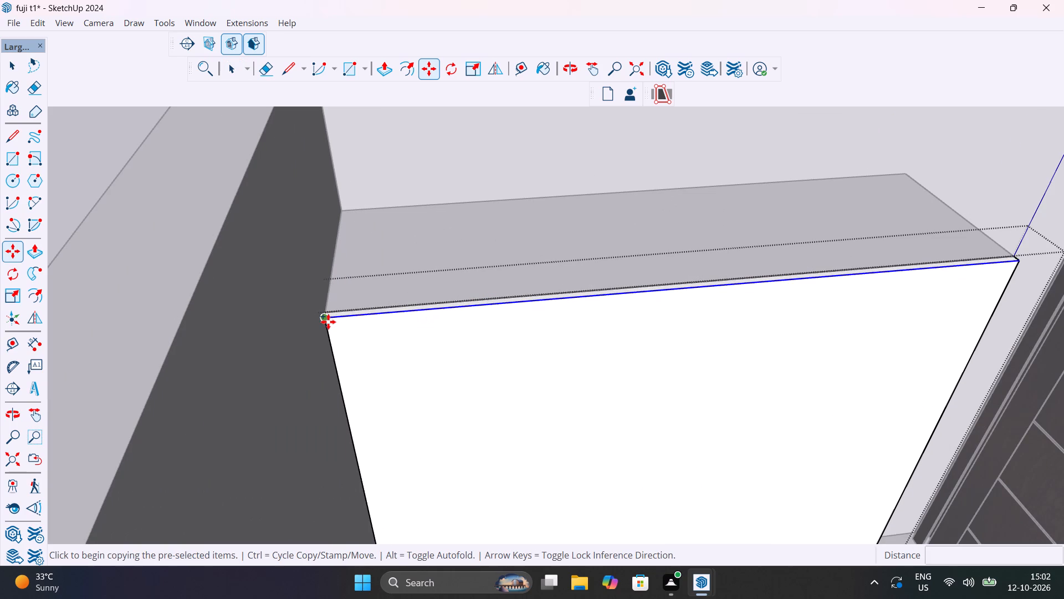
{"action": "left_click", "coordinate": [328, 322]}
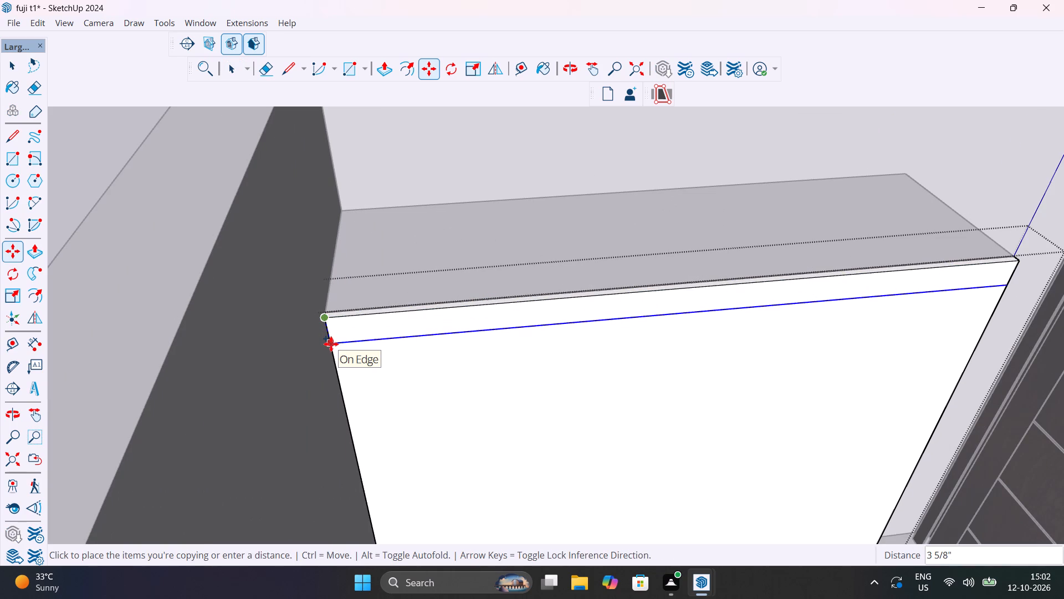
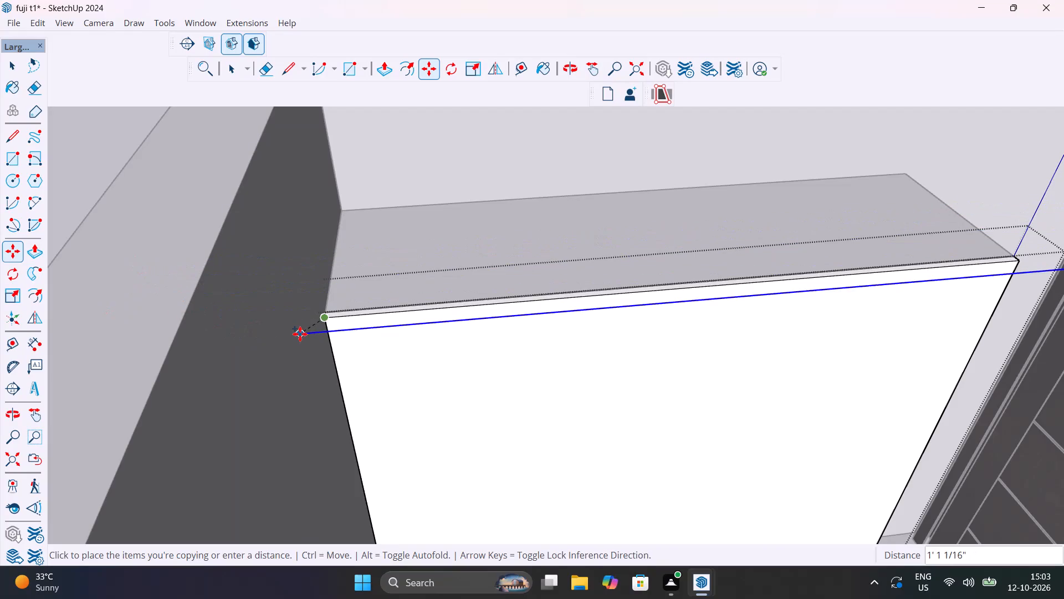
Place the copy of the panel's top front edge 2' below the original.
{"action": "scroll", "coordinate": [339, 333], "scroll_direction": "up", "scroll_amount": 5}
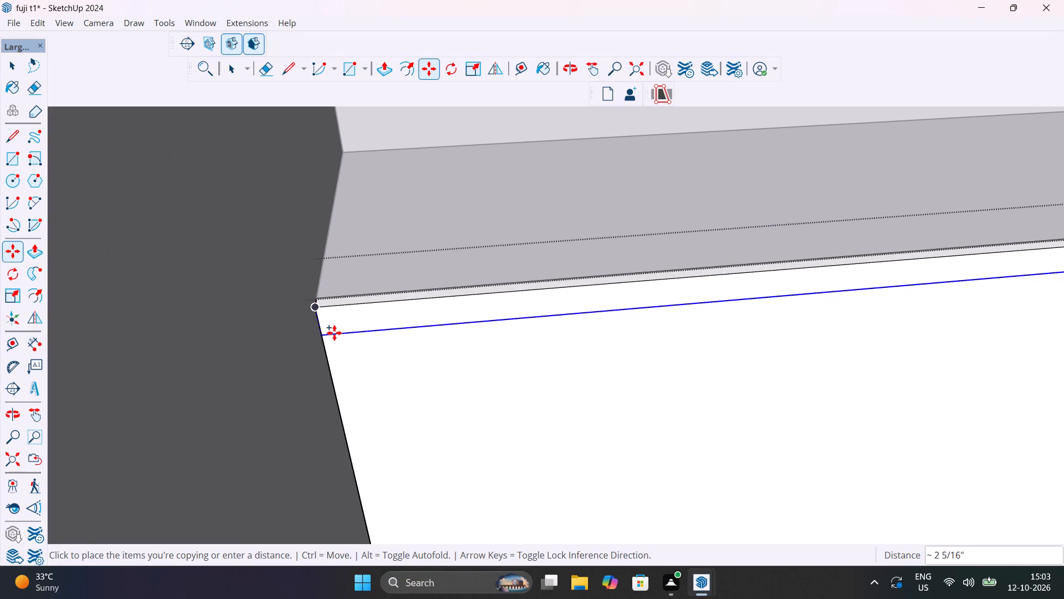
{"action": "scroll", "coordinate": [334, 334], "scroll_direction": "down", "scroll_amount": 5}
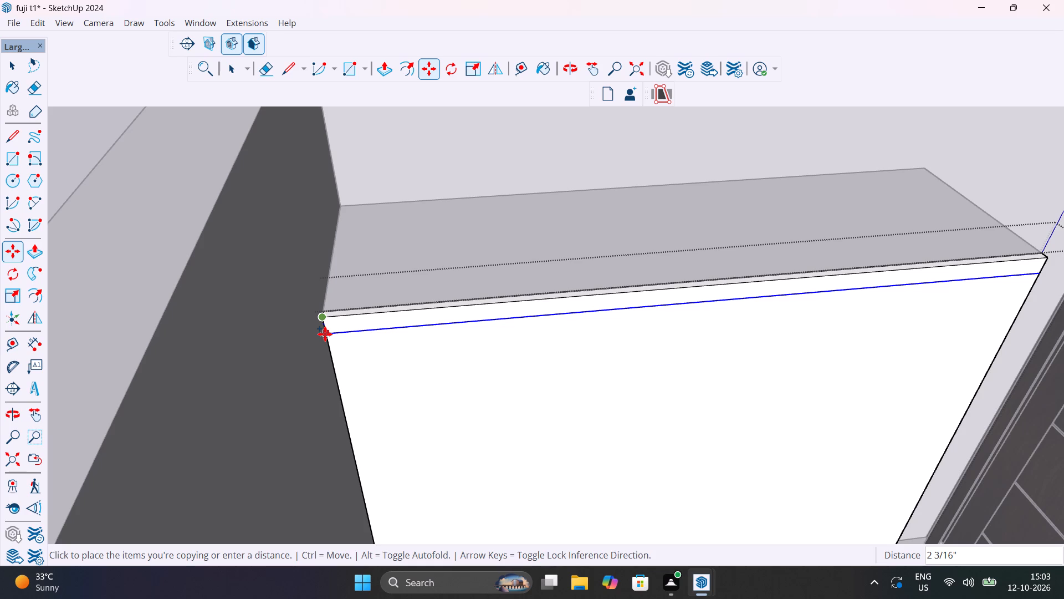
{"action": "type", "text": "2'"}
{"action": "key", "text": "Return"}
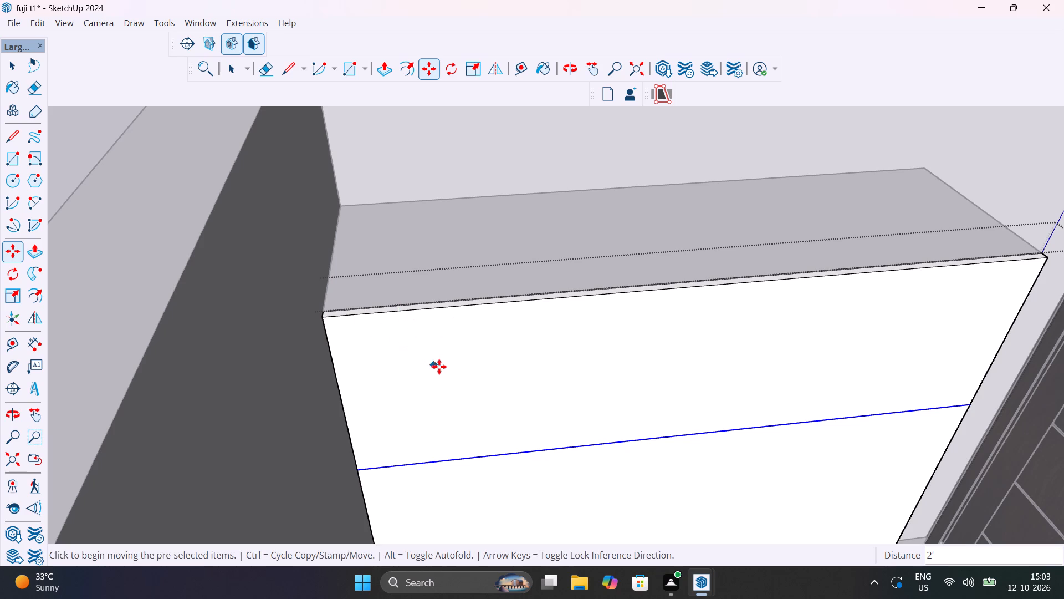
Copy both segments of the front panel's left side edge 1" inward along the top edge.
{"action": "scroll", "coordinate": [441, 367], "scroll_direction": "down", "scroll_amount": 13}
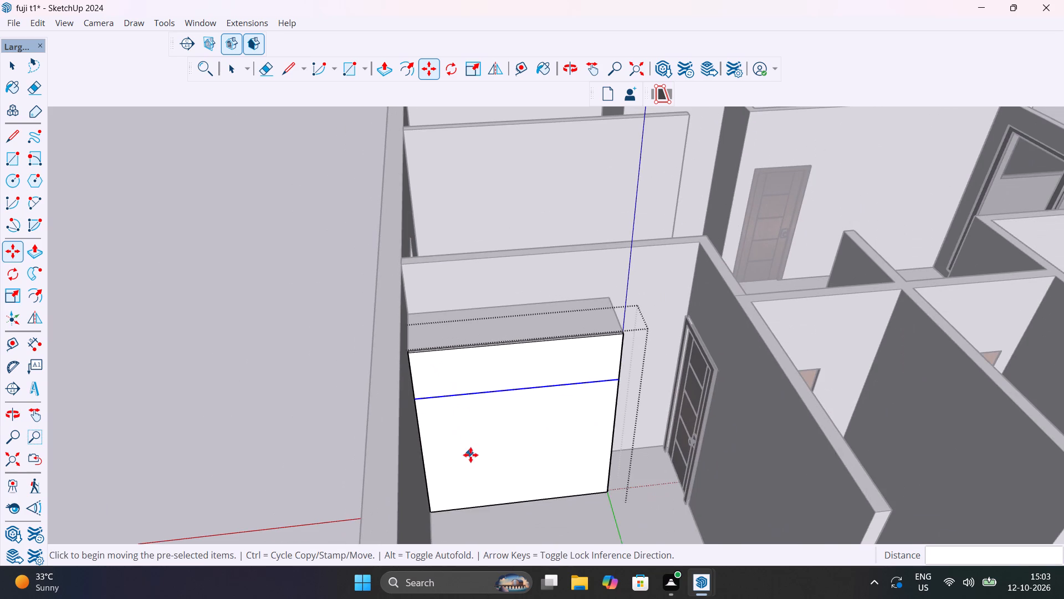
{"action": "middle_click_drag", "start_coordinate": [469, 455], "coordinate": [459, 384]}
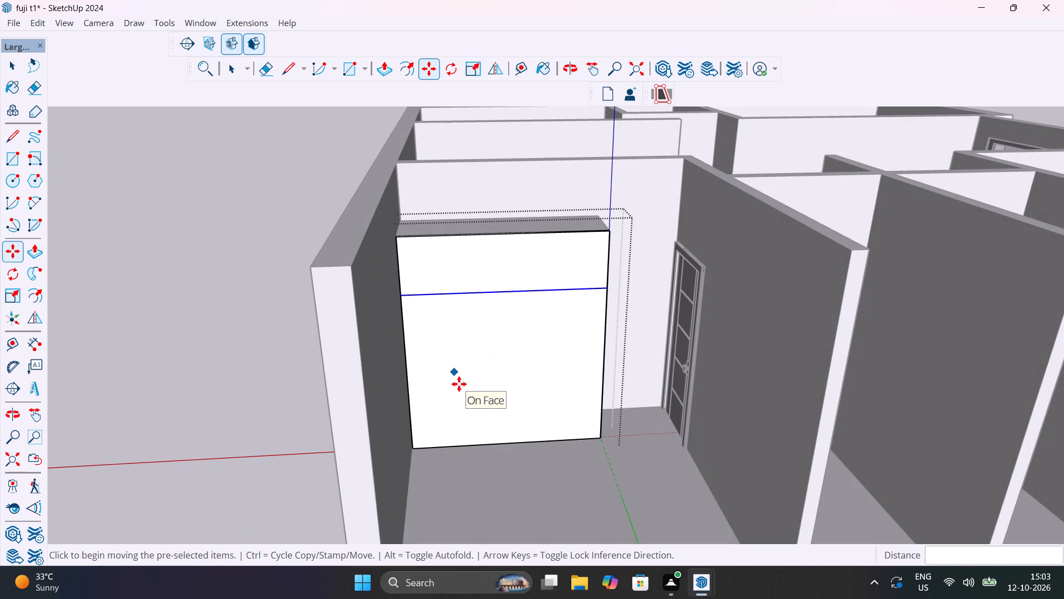
{"action": "scroll", "coordinate": [422, 286], "scroll_direction": "up", "scroll_amount": 9}
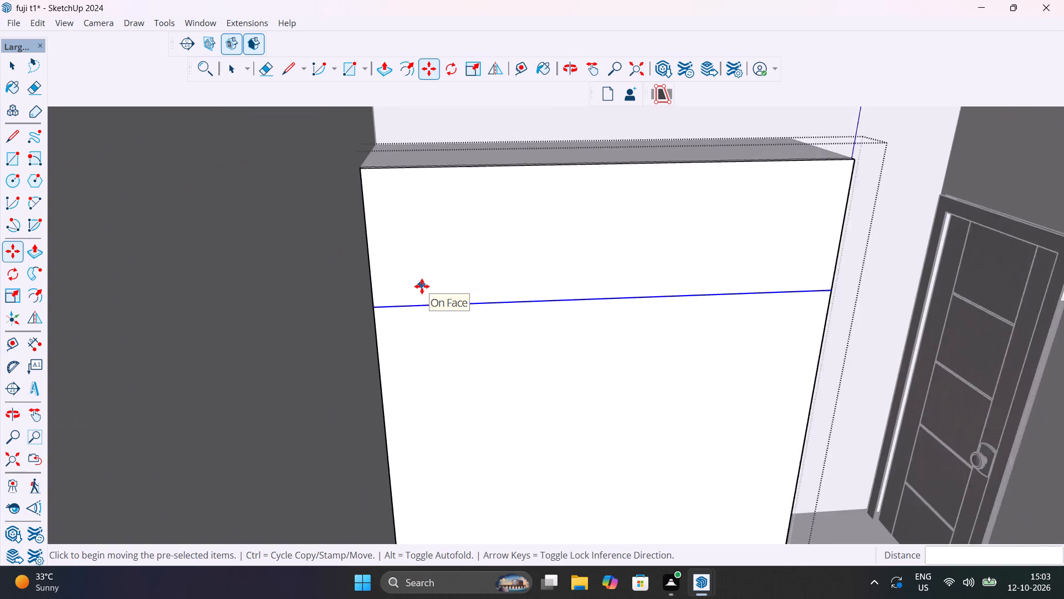
{"action": "key", "text": "space"}
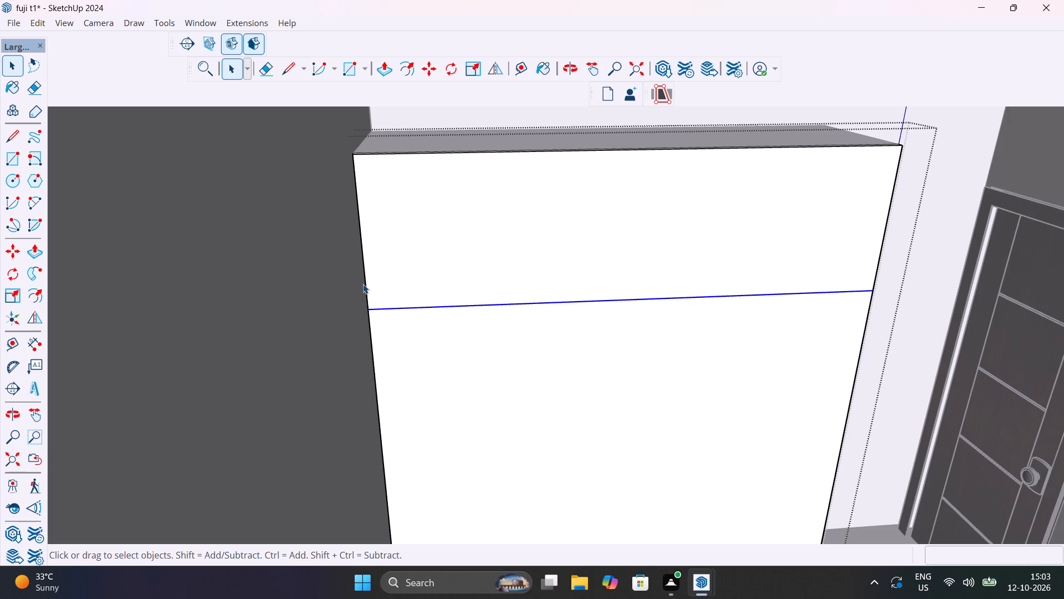
{"action": "left_click", "coordinate": [366, 276]}
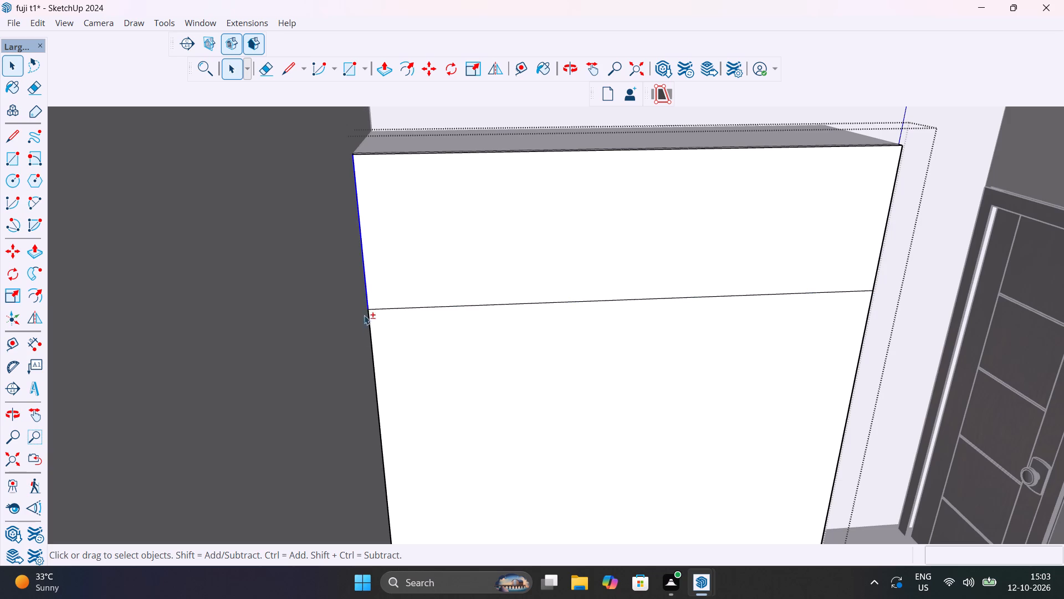
{"action": "left_click", "coordinate": [371, 341], "text": "shift"}
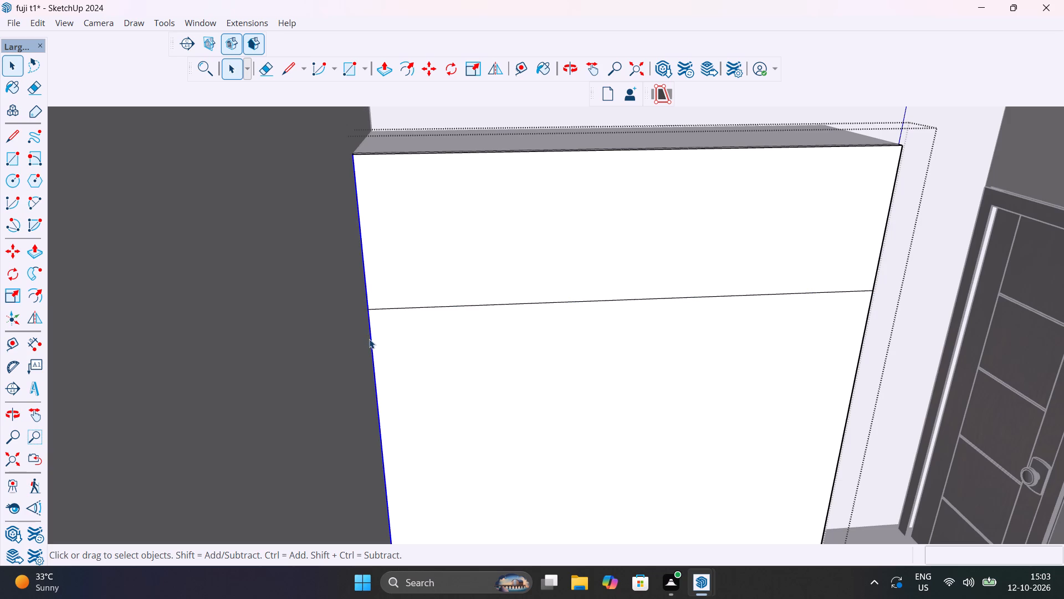
{"action": "key", "text": "m"}
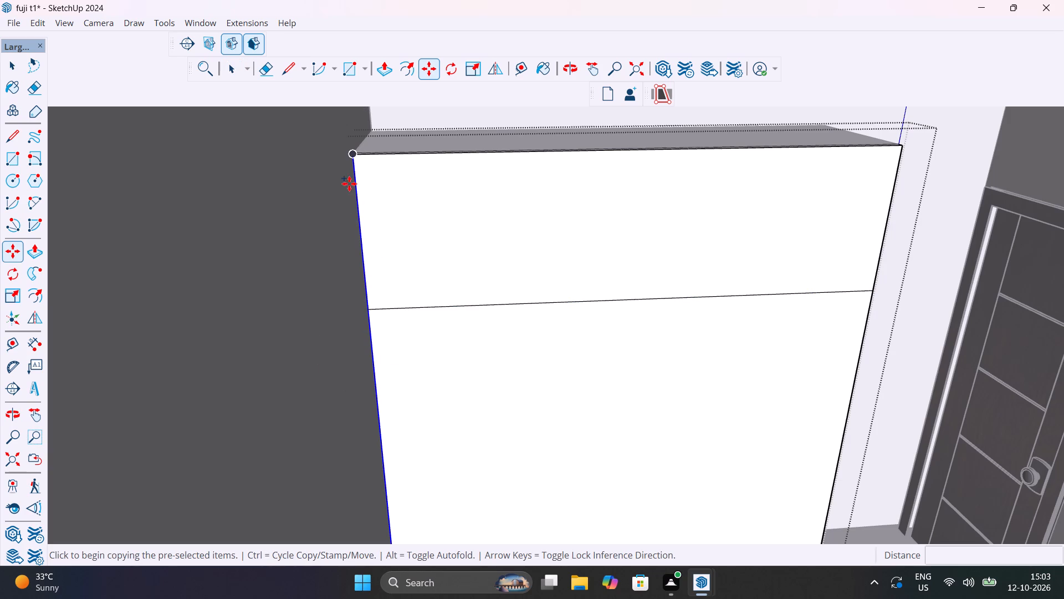
{"action": "left_click", "coordinate": [349, 155]}
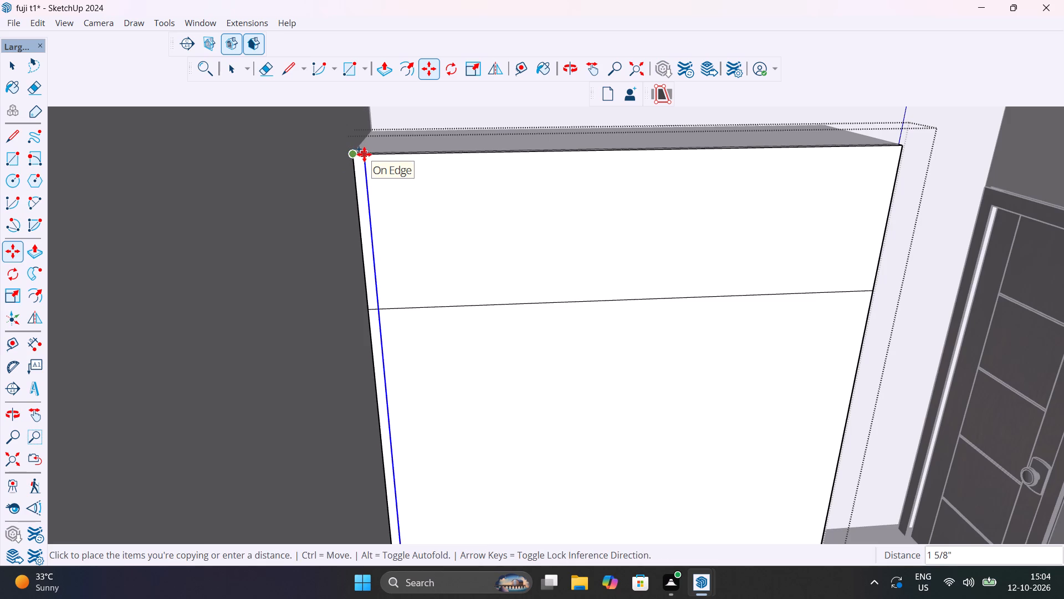
{"action": "type", "text": "1\""}
{"action": "key", "text": "Return"}
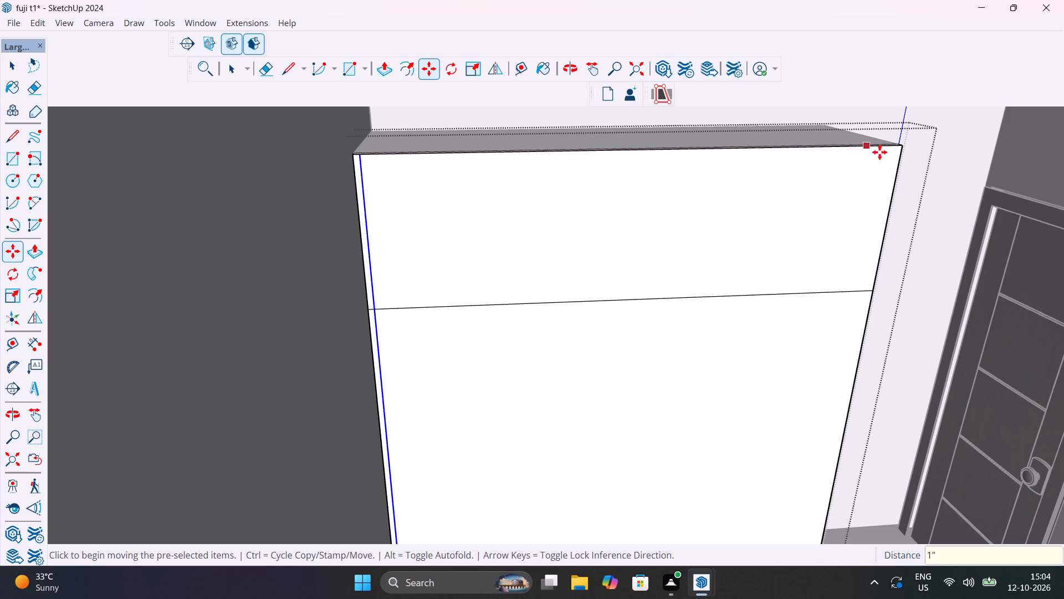
Copy both segments of the front panel's right side edge 1" inward along the top edge.
{"action": "key", "text": "space"}
{"action": "left_click", "coordinate": [899, 160]}
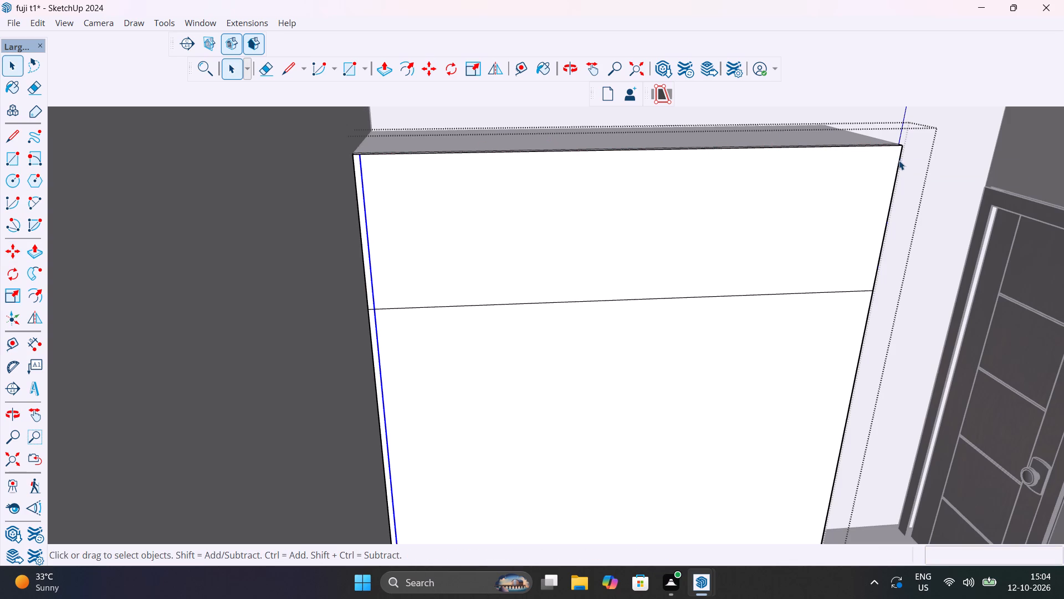
{"action": "left_click", "coordinate": [867, 321], "text": "shift"}
{"action": "key", "text": "m"}
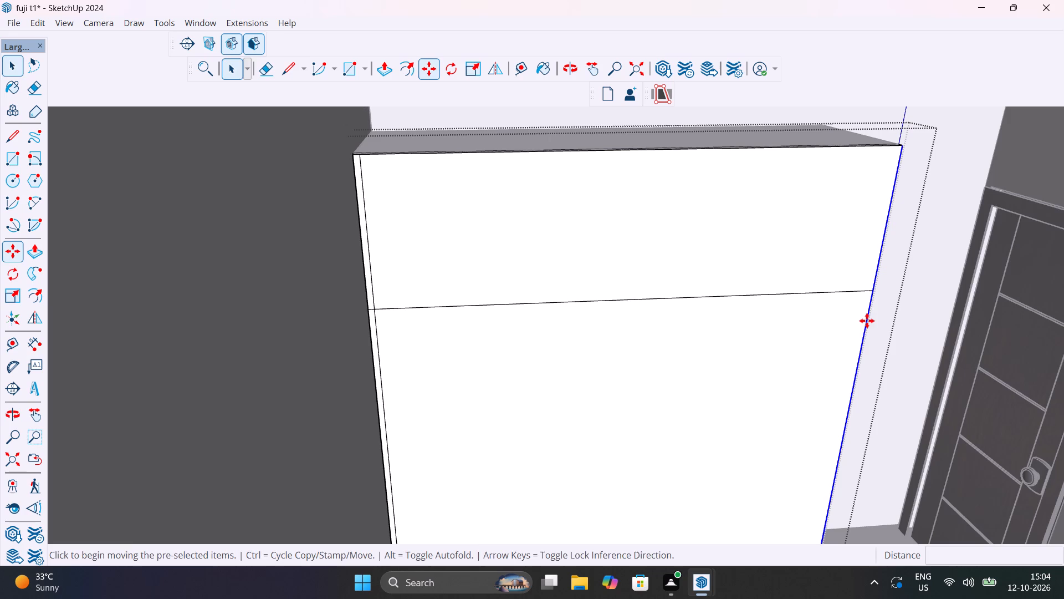
{"action": "left_click", "coordinate": [902, 148]}
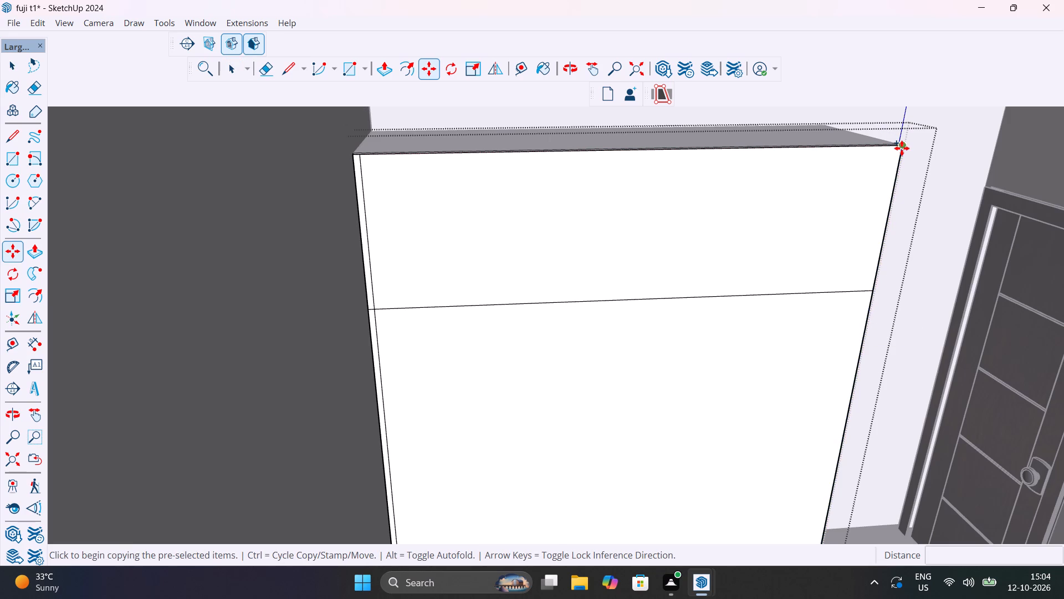
{"action": "type", "text": "1\""}
{"action": "key", "text": "Return"}
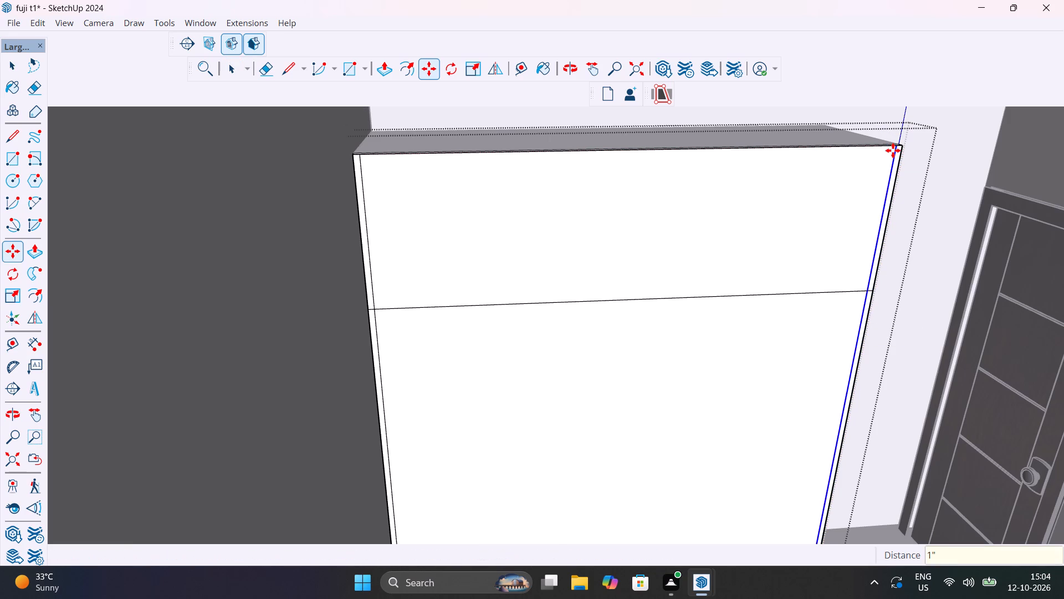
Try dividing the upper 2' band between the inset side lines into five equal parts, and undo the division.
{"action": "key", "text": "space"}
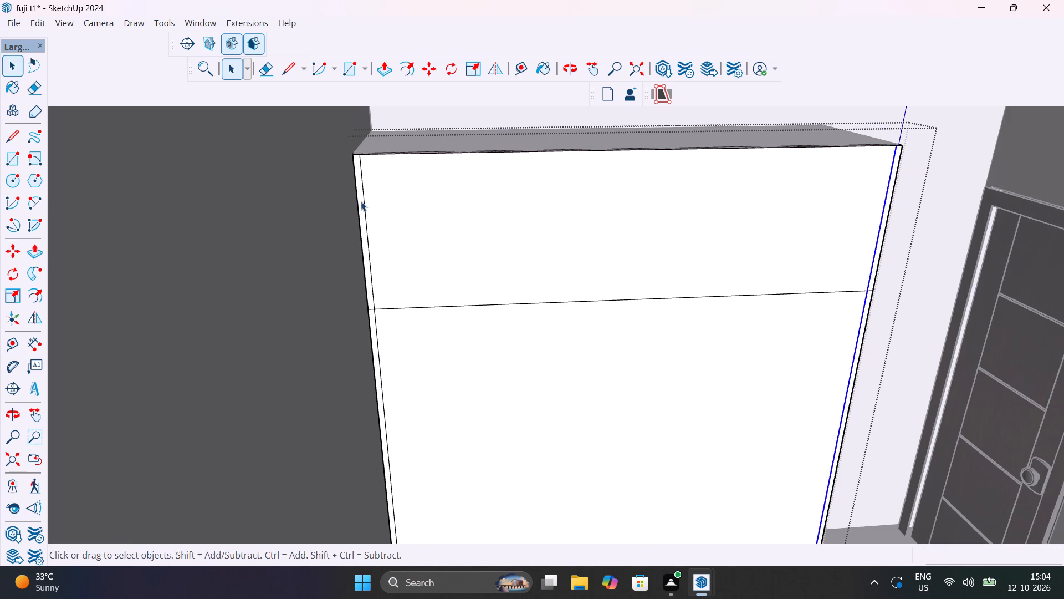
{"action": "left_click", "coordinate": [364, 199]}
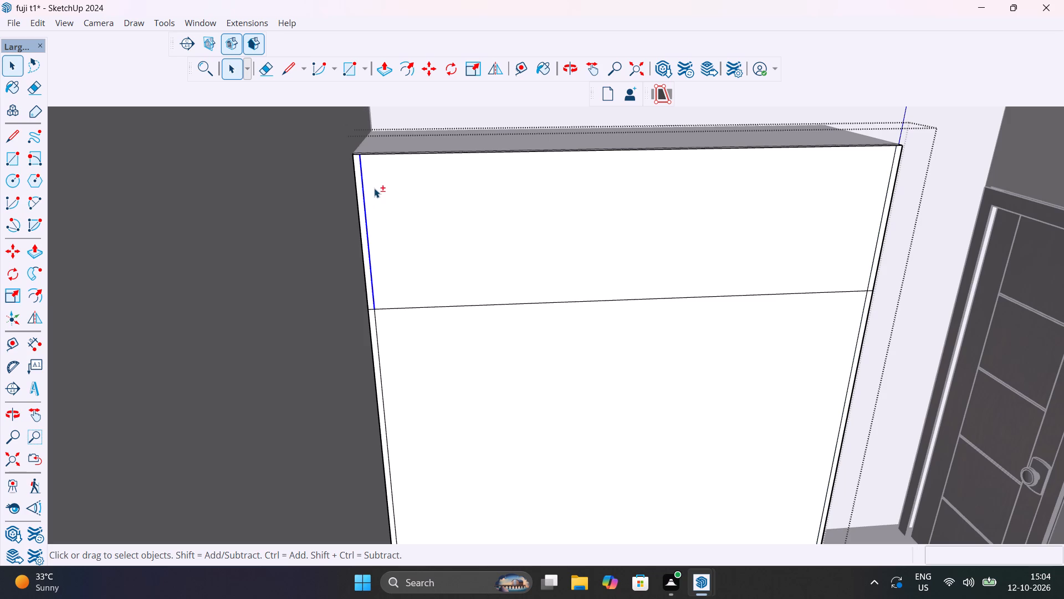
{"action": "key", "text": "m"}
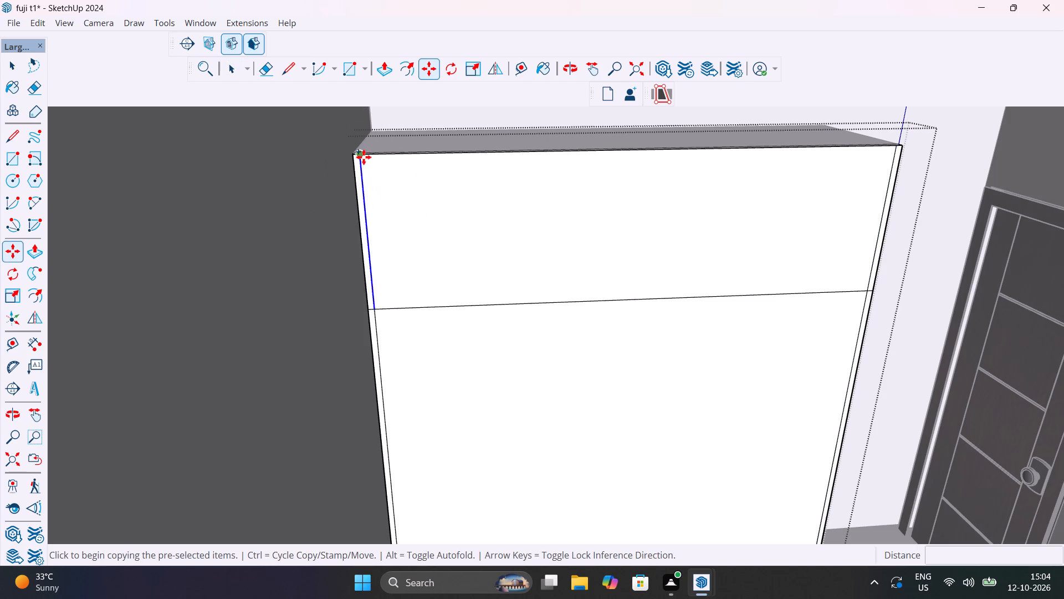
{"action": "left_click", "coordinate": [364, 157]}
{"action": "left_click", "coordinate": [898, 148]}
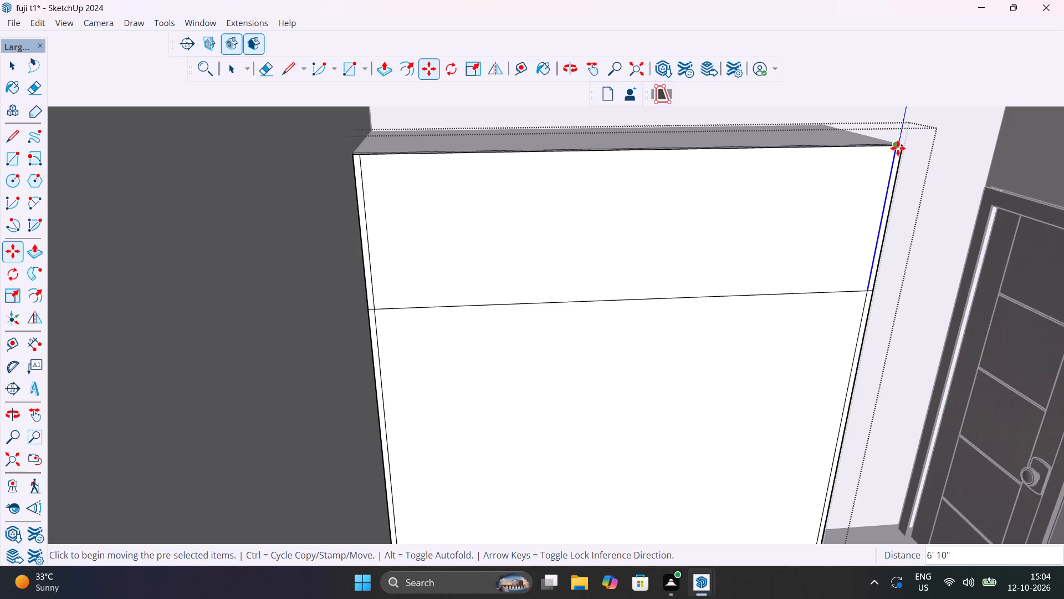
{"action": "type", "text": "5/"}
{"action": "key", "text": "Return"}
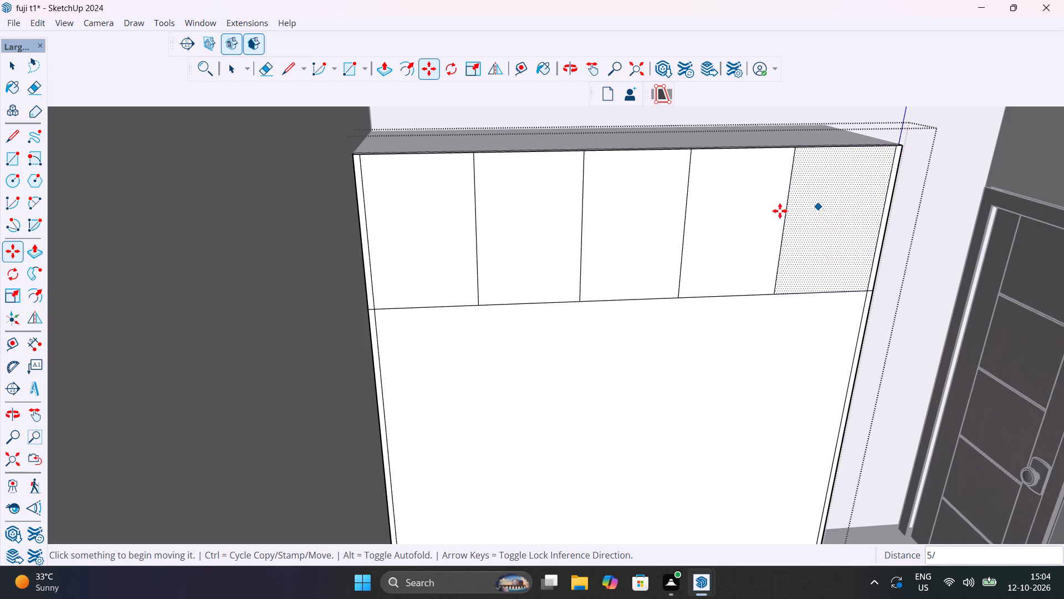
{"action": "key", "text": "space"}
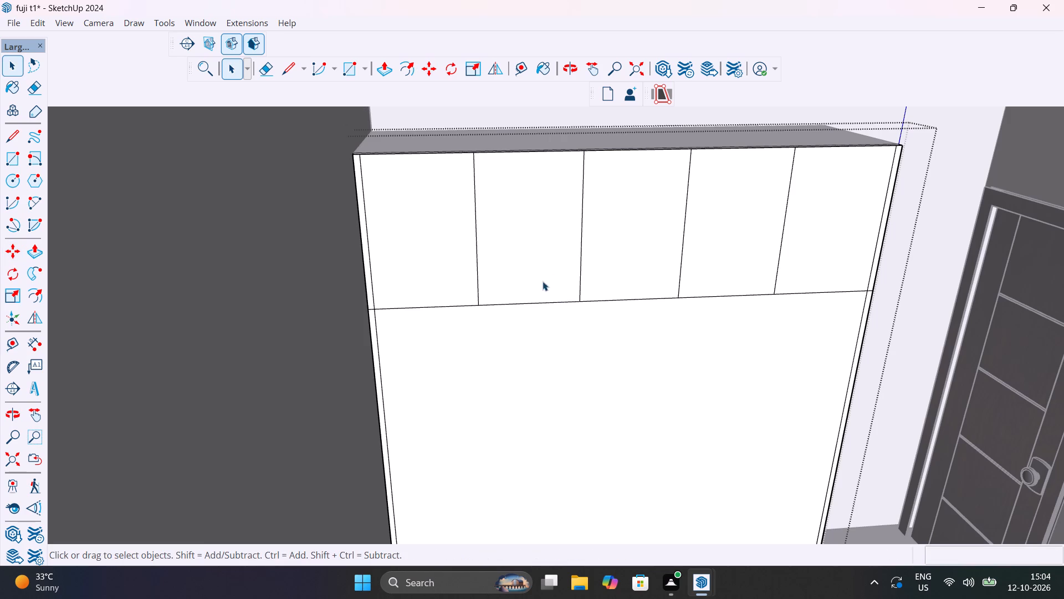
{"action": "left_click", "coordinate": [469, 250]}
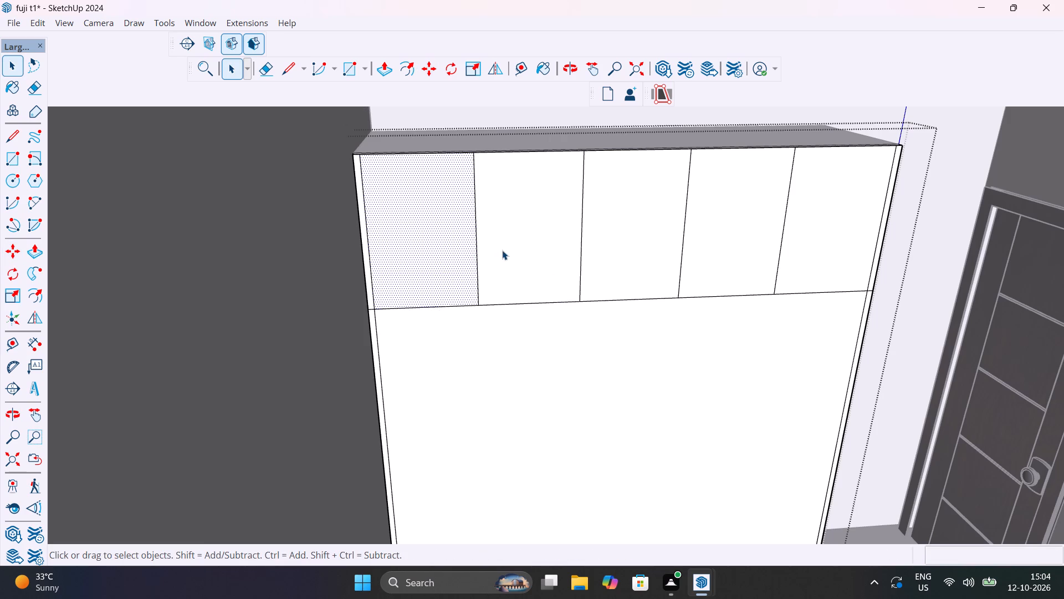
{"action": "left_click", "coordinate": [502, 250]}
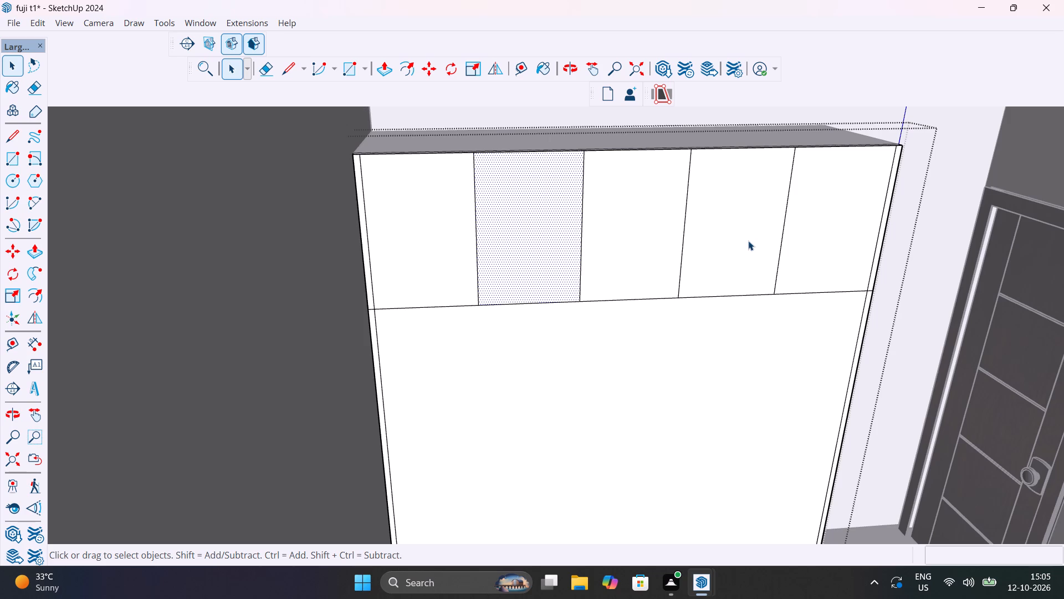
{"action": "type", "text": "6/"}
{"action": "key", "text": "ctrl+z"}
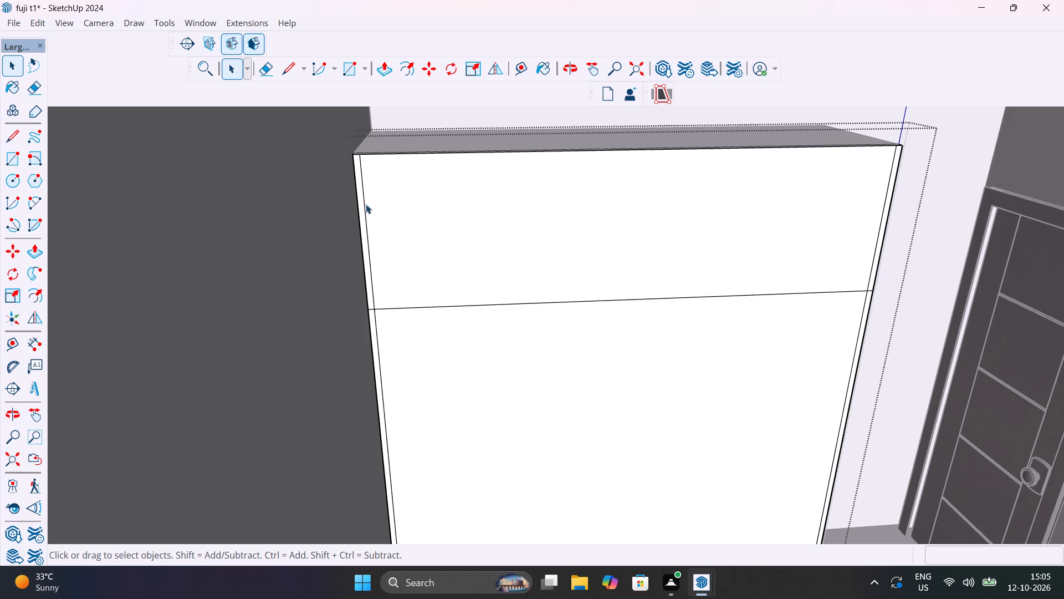
Copy the upper segment of the left inset line to the right inset line, dividing the upper band into six equal parts.
{"action": "left_click", "coordinate": [366, 215]}
{"action": "key", "text": "m"}
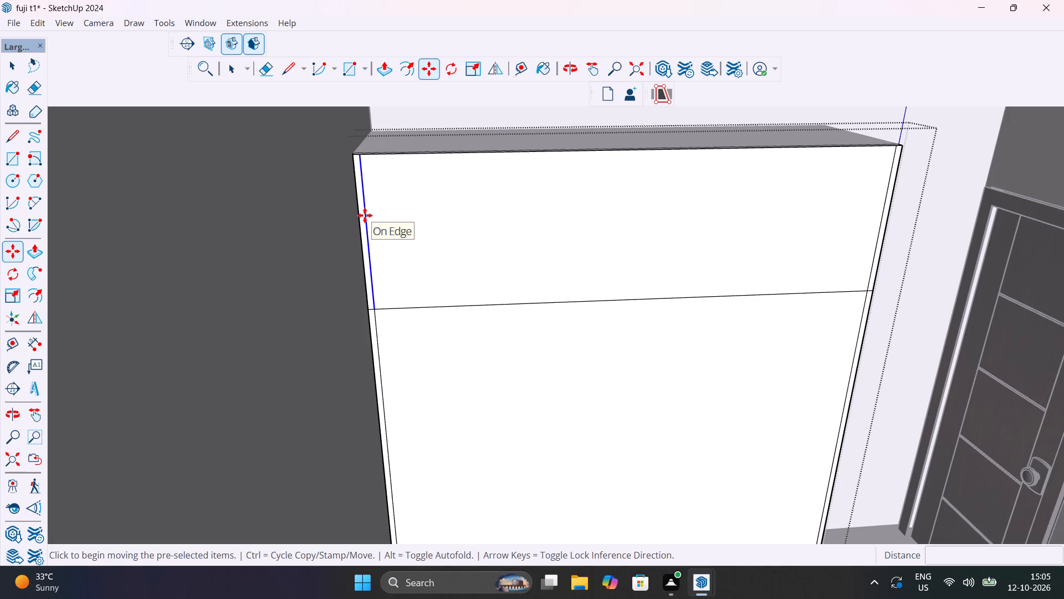
{"action": "left_click", "coordinate": [361, 155]}
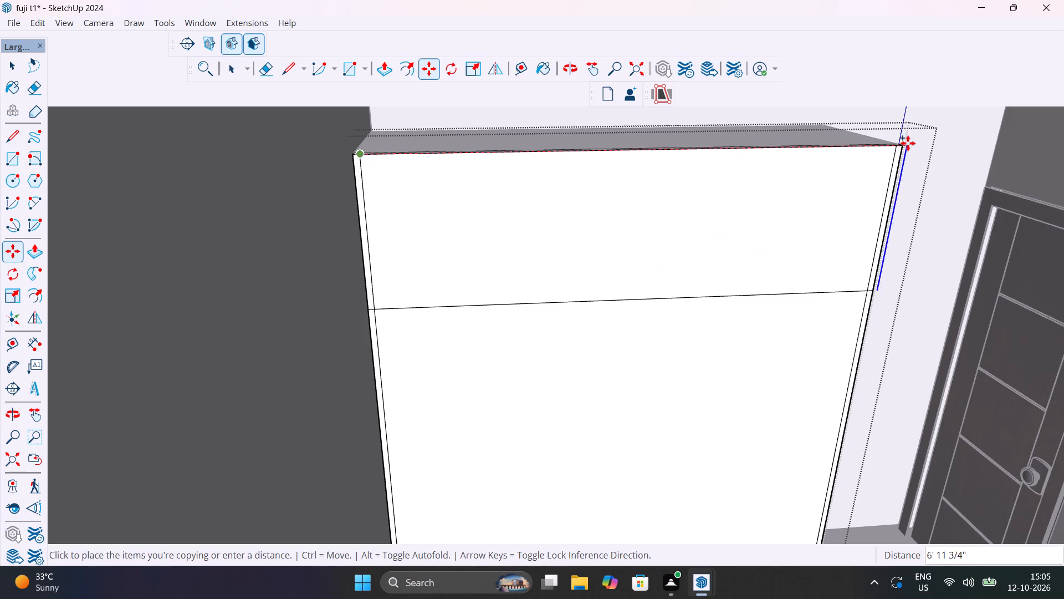
{"action": "left_click", "coordinate": [898, 145]}
{"action": "type", "text": "6/"}
{"action": "key", "text": "Return"}
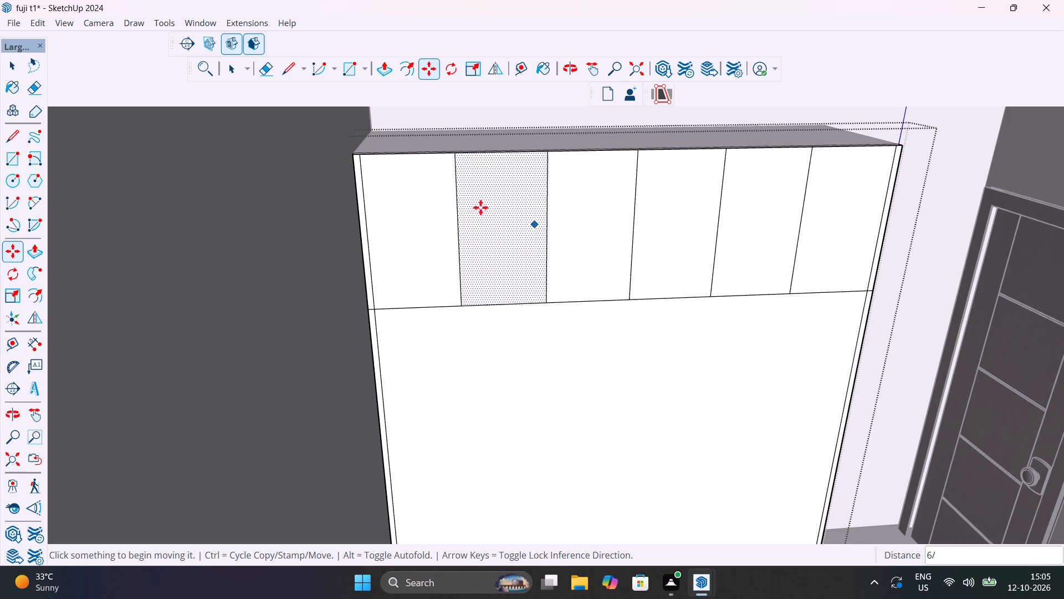
Copy the upper band's five vertical divider lines 4 mm toward the right side of the front panel.
{"action": "scroll", "coordinate": [458, 170], "scroll_direction": "up", "scroll_amount": 7}
{"action": "scroll", "coordinate": [458, 170], "scroll_direction": "down", "scroll_amount": 12}
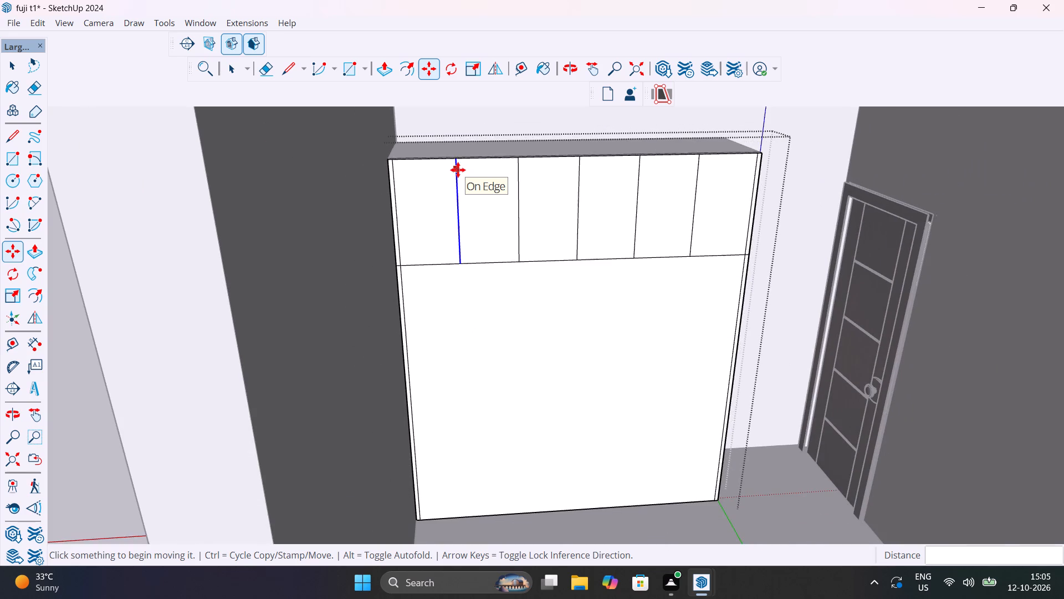
{"action": "scroll", "coordinate": [458, 170], "scroll_direction": "up", "scroll_amount": 3}
{"action": "middle_click_drag", "start_coordinate": [459, 170], "coordinate": [461, 211]}
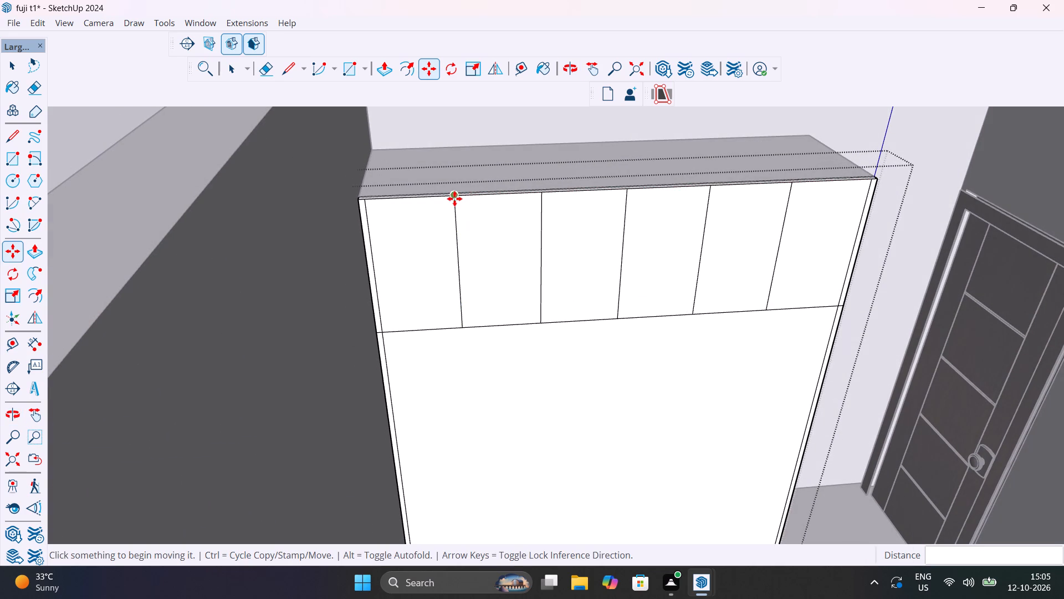
{"action": "scroll", "coordinate": [454, 198], "scroll_direction": "up", "scroll_amount": 4}
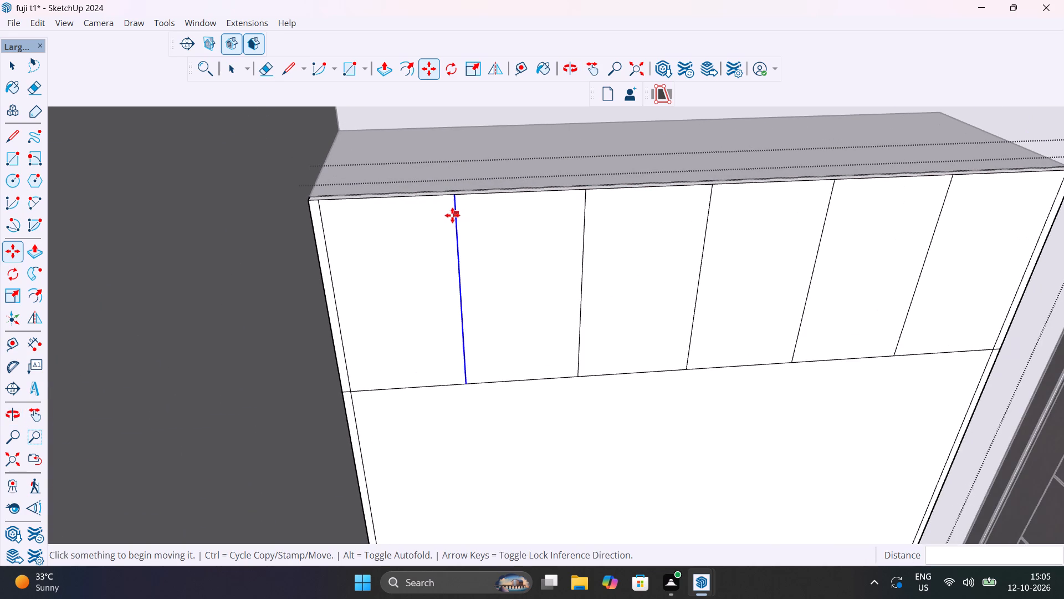
{"action": "key", "text": "space"}
{"action": "left_click", "coordinate": [458, 224]}
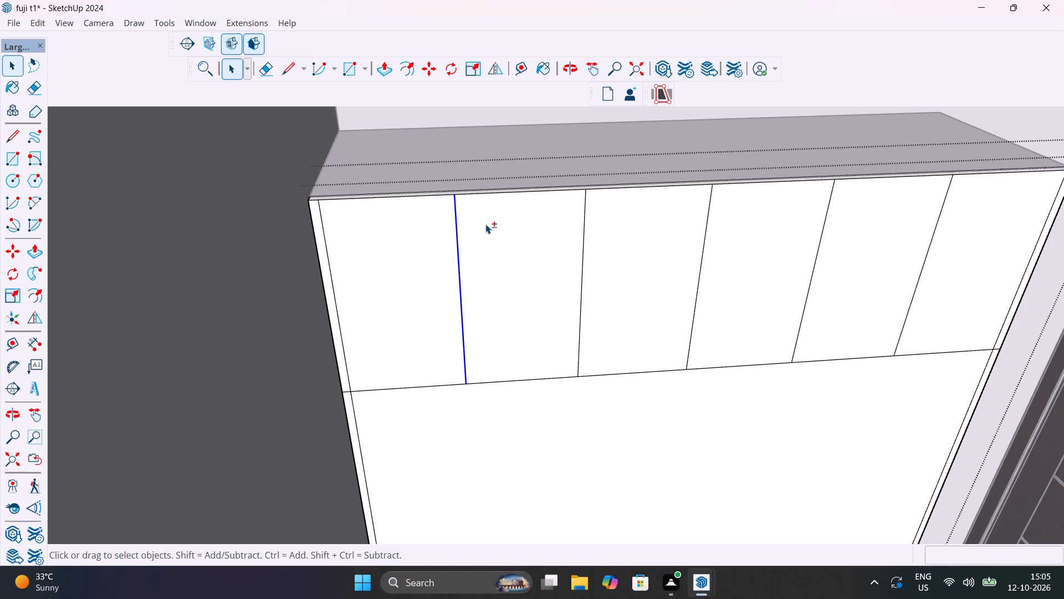
{"action": "left_click", "coordinate": [582, 234], "text": "shift"}
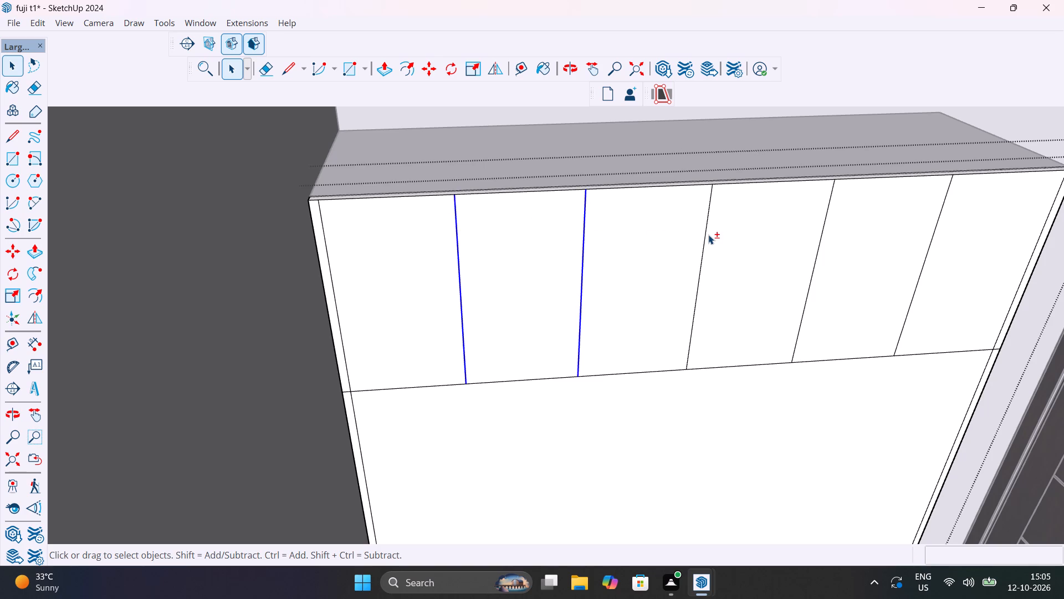
{"action": "left_click", "coordinate": [704, 240], "text": "shift"}
{"action": "left_click", "coordinate": [817, 252], "text": "shift"}
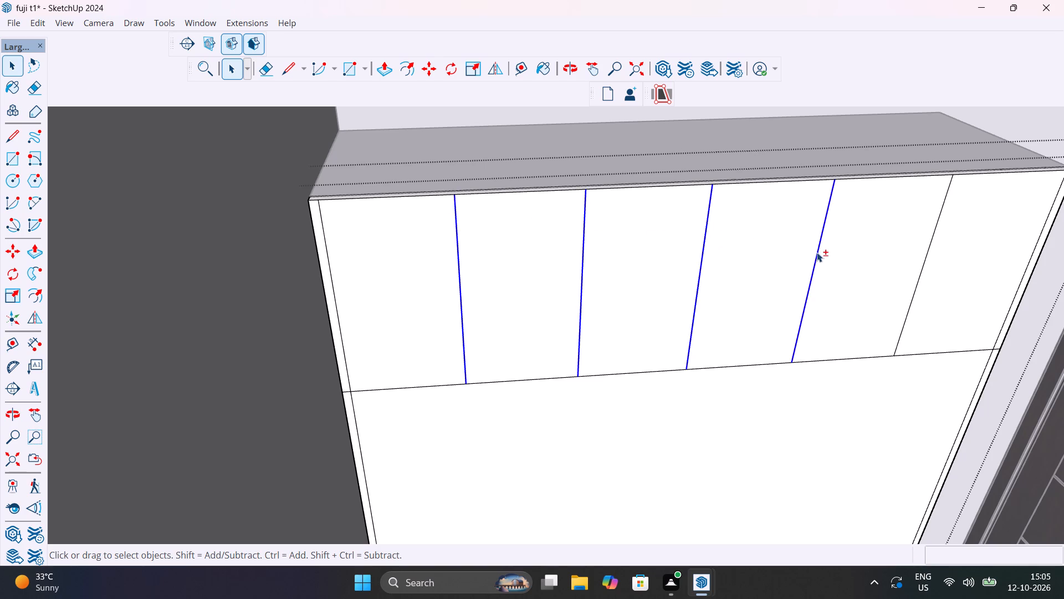
{"action": "left_click", "coordinate": [924, 261], "text": "shift"}
{"action": "key", "text": "m"}
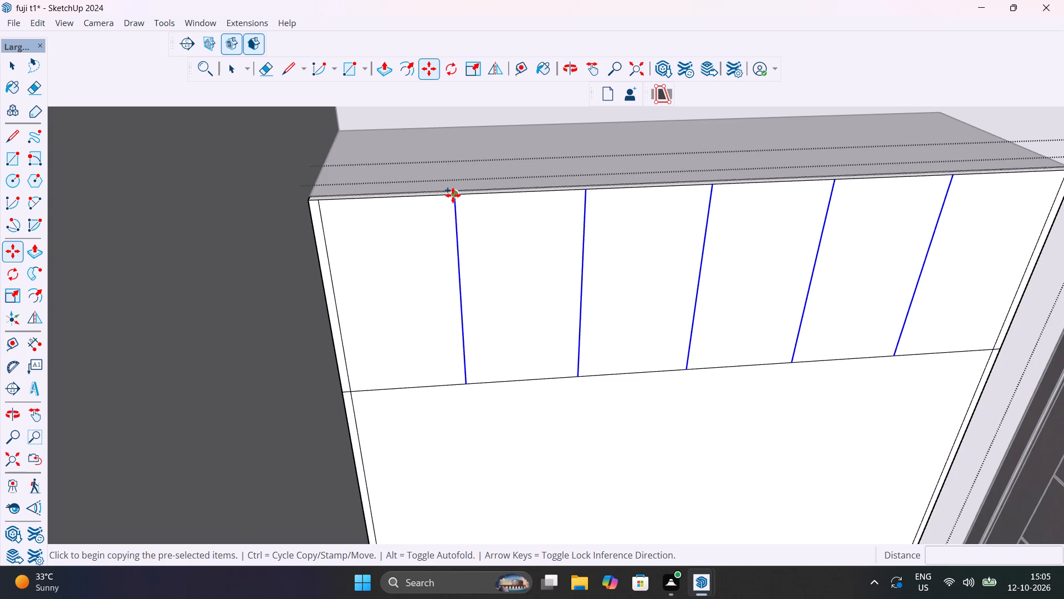
{"action": "left_click", "coordinate": [453, 195]}
{"action": "type", "text": "4mm"}
{"action": "key", "text": "Return"}
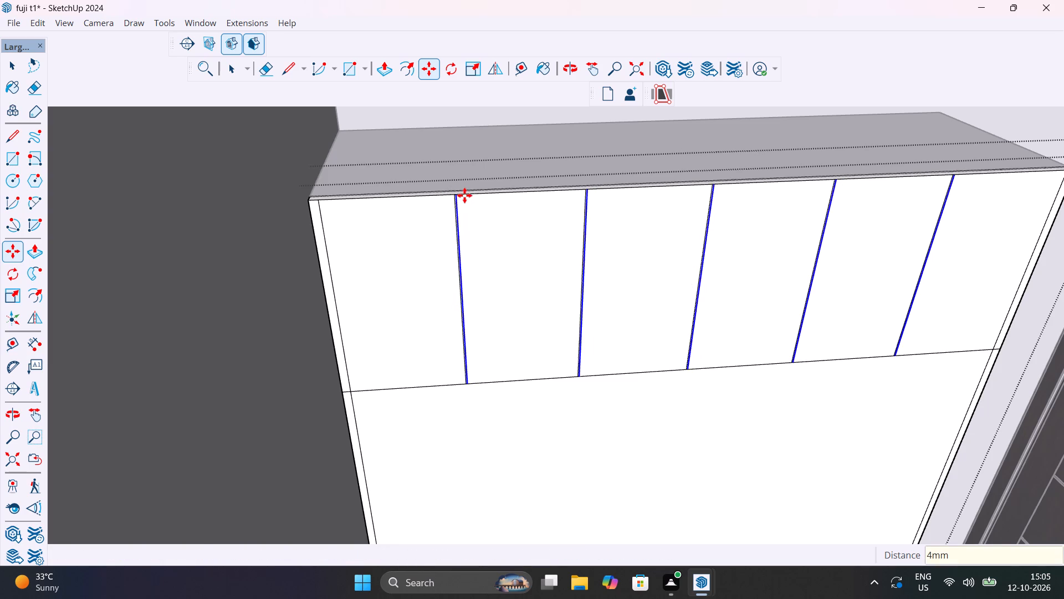
Copy the five new offset lines 8 mm back toward the left side, past the original dividers.
{"action": "scroll", "coordinate": [464, 195], "scroll_direction": "up", "scroll_amount": 16}
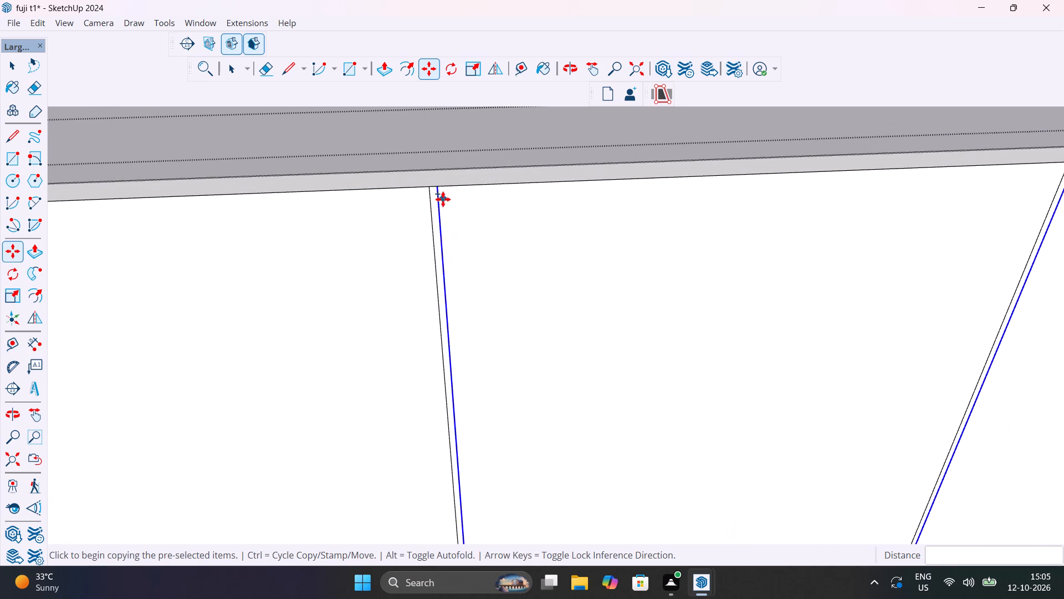
{"action": "left_click", "coordinate": [437, 189]}
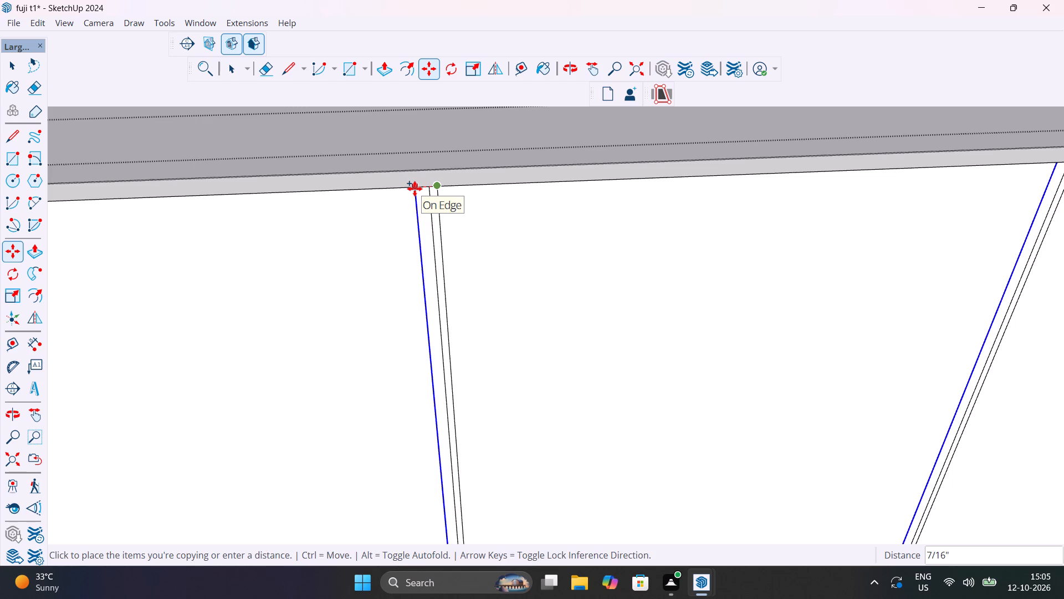
{"action": "type", "text": "8mm"}
{"action": "key", "text": "Return"}
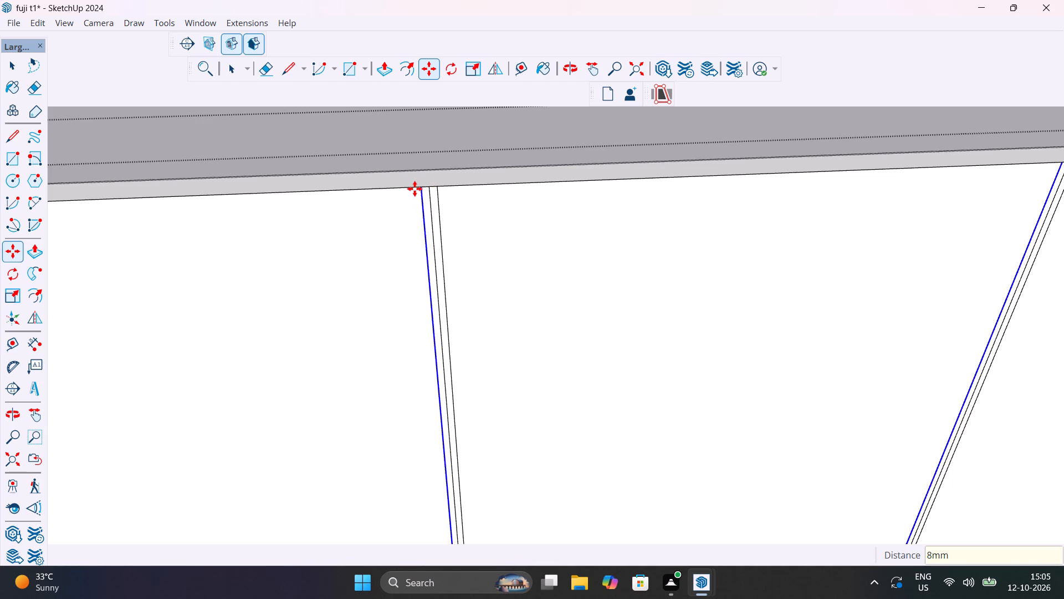
{"action": "key", "text": "space"}
Select all segments of the horizontal line under the upper band, from the left inset line across the divider gaps toward the right inset line.
{"action": "scroll", "coordinate": [415, 196], "scroll_direction": "down", "scroll_amount": 18}
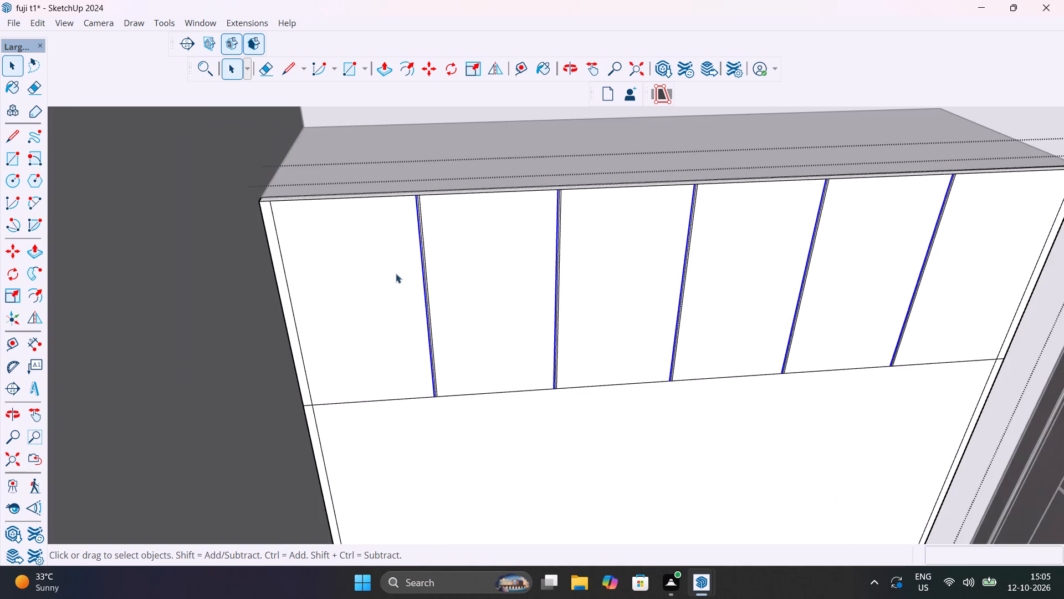
{"action": "scroll", "coordinate": [372, 400], "scroll_direction": "up", "scroll_amount": 9}
{"action": "middle_click_drag", "start_coordinate": [419, 405], "coordinate": [529, 324]}
{"action": "middle_click_drag", "start_coordinate": [516, 329], "coordinate": [358, 389]}
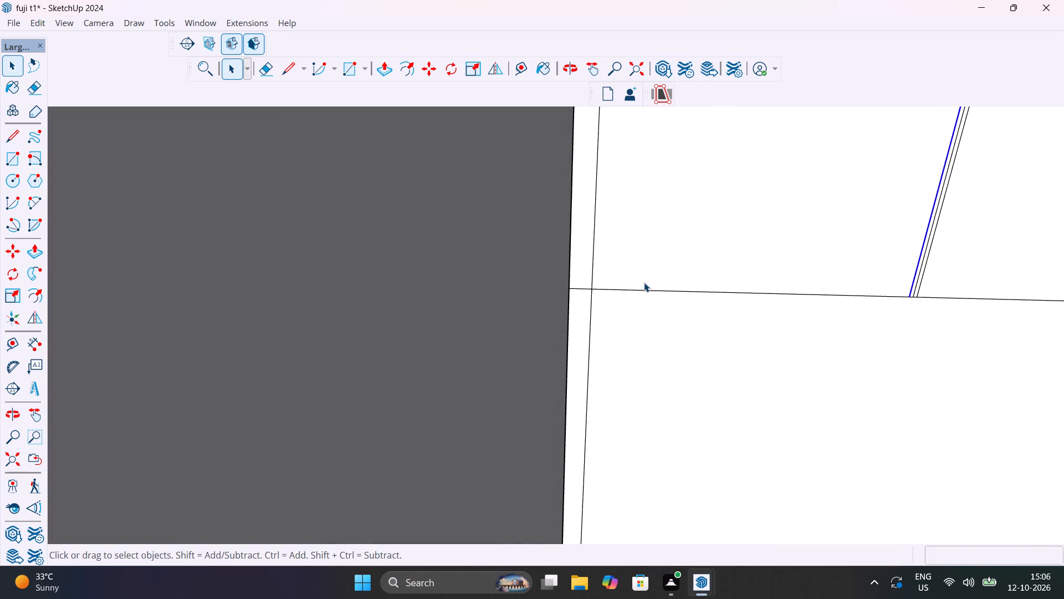
{"action": "left_click", "coordinate": [644, 289]}
{"action": "scroll", "coordinate": [644, 289], "scroll_direction": "down", "scroll_amount": 8}
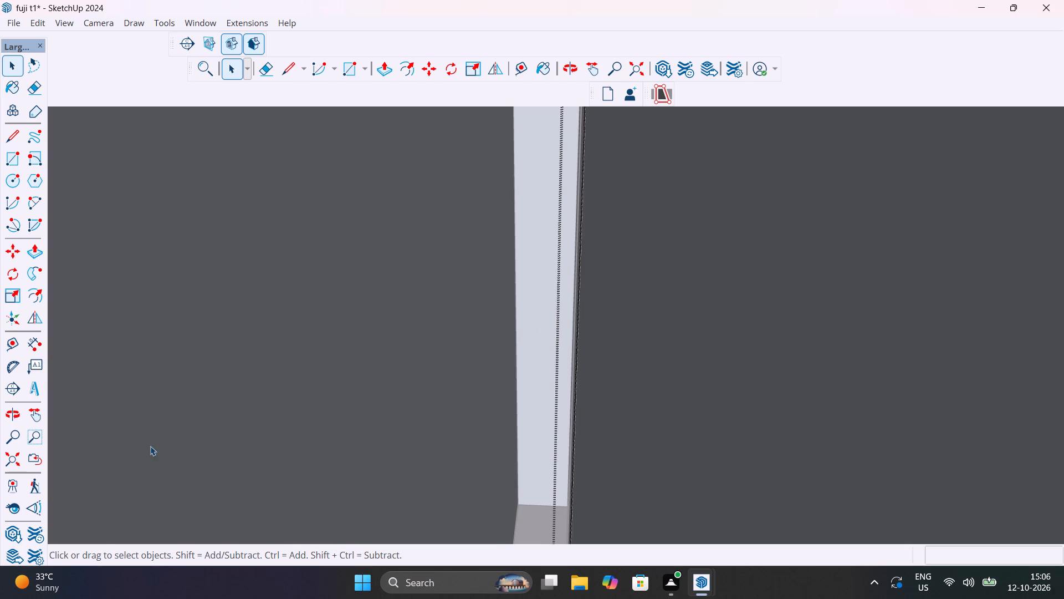
{"action": "scroll", "coordinate": [44, 393], "scroll_direction": "down", "scroll_amount": 20}
{"action": "scroll", "coordinate": [44, 393], "scroll_direction": "down", "scroll_amount": 11}
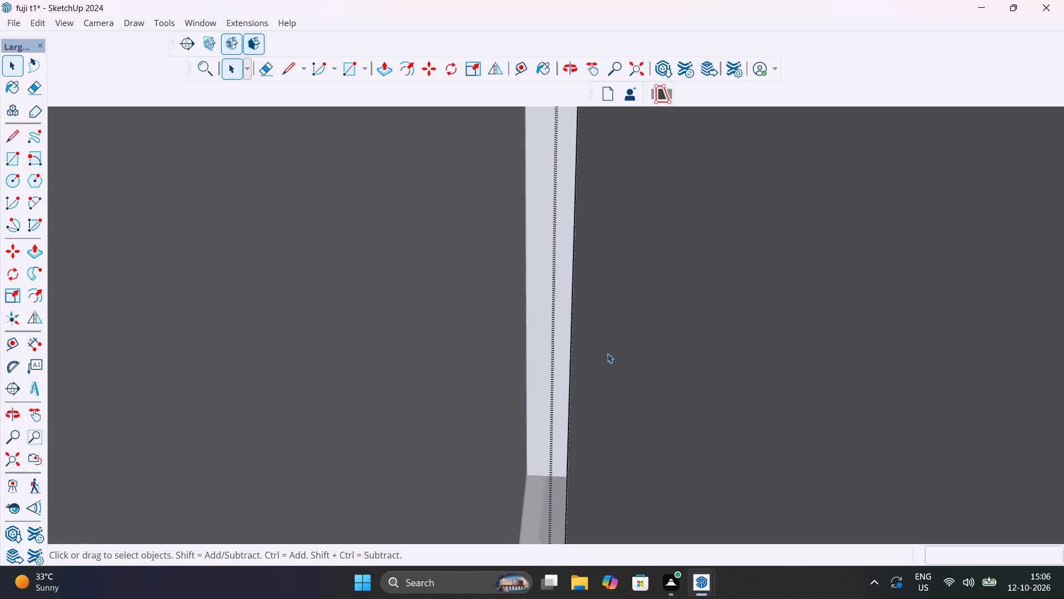
{"action": "scroll", "coordinate": [607, 353], "scroll_direction": "down", "scroll_amount": 20}
{"action": "scroll", "coordinate": [607, 353], "scroll_direction": "down", "scroll_amount": 20}
{"action": "scroll", "coordinate": [607, 353], "scroll_direction": "down", "scroll_amount": 20}
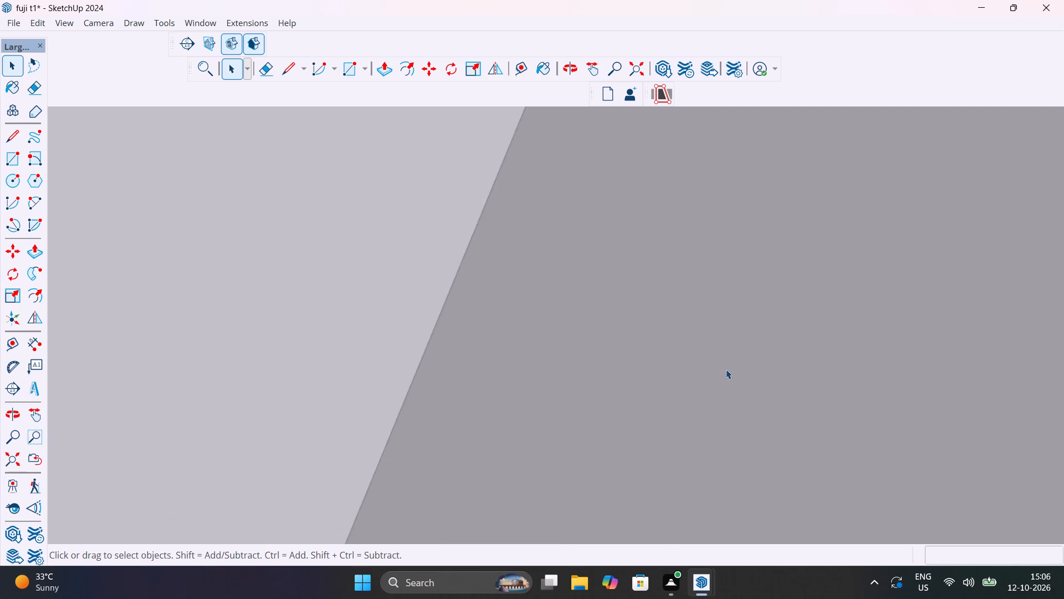
{"action": "scroll", "coordinate": [726, 369], "scroll_direction": "down", "scroll_amount": 10}
{"action": "left_click", "coordinate": [9, 455]}
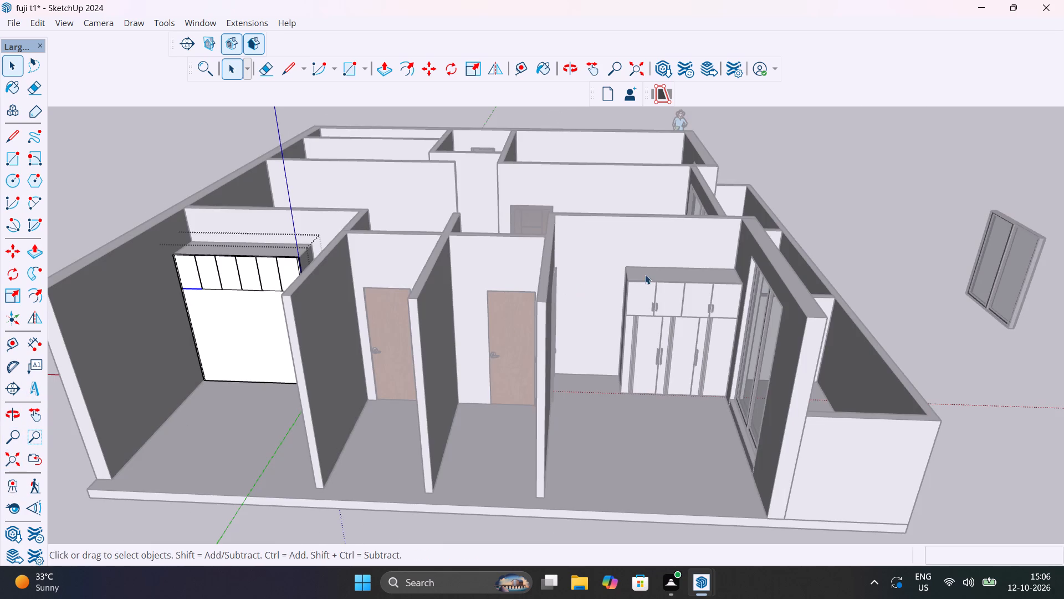
{"action": "middle_click_drag", "start_coordinate": [645, 275], "coordinate": [463, 376]}
{"action": "scroll", "coordinate": [453, 370], "scroll_direction": "down", "scroll_amount": 1}
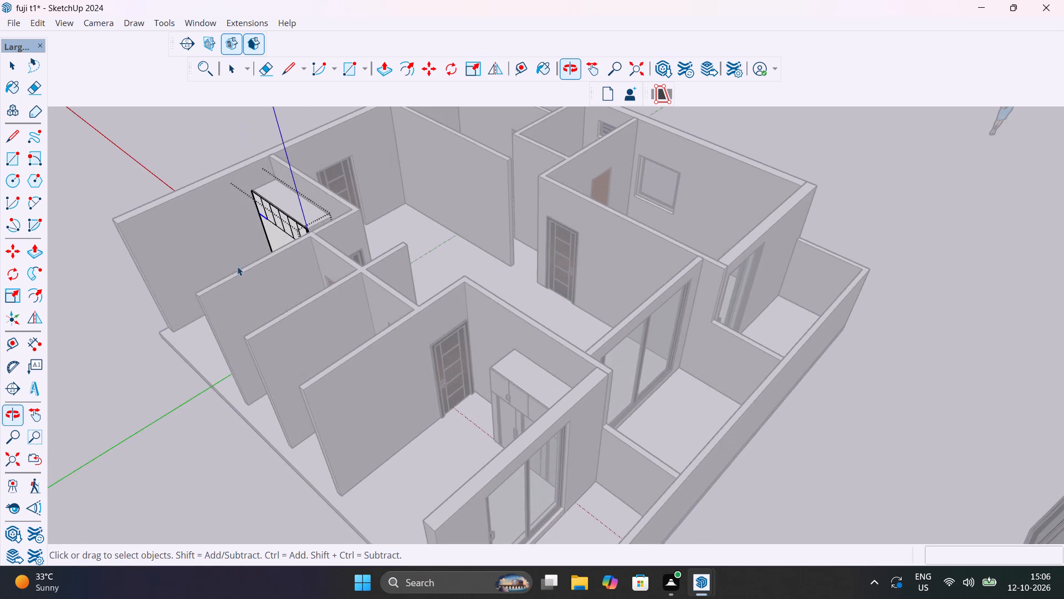
{"action": "scroll", "coordinate": [268, 219], "scroll_direction": "up", "scroll_amount": 13}
{"action": "middle_click_drag", "start_coordinate": [305, 257], "coordinate": [578, 186]}
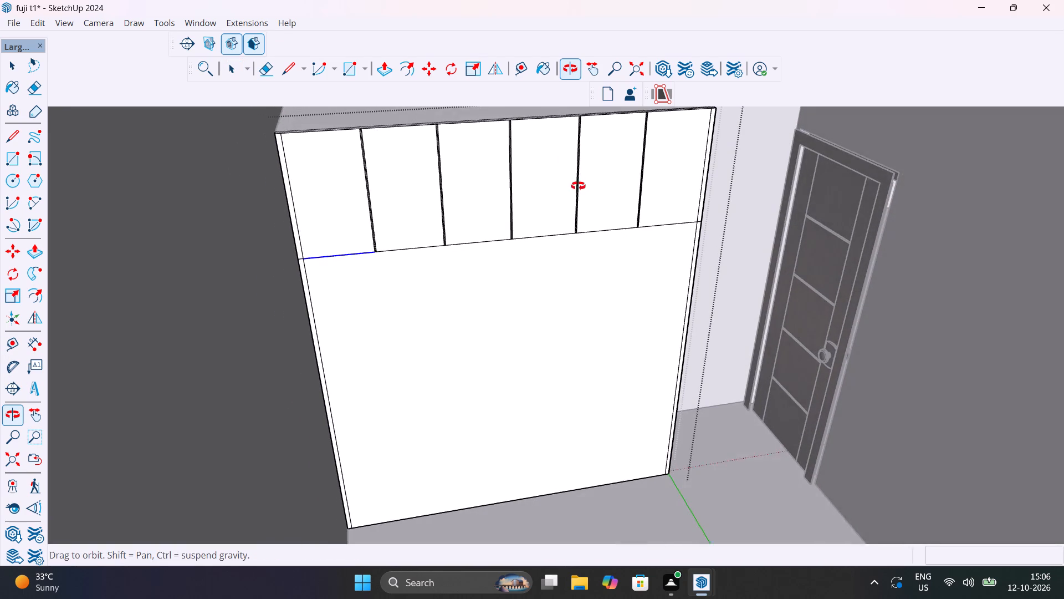
{"action": "middle_click_drag", "start_coordinate": [578, 186], "coordinate": [580, 184]}
{"action": "scroll", "coordinate": [420, 244], "scroll_direction": "up", "scroll_amount": 13}
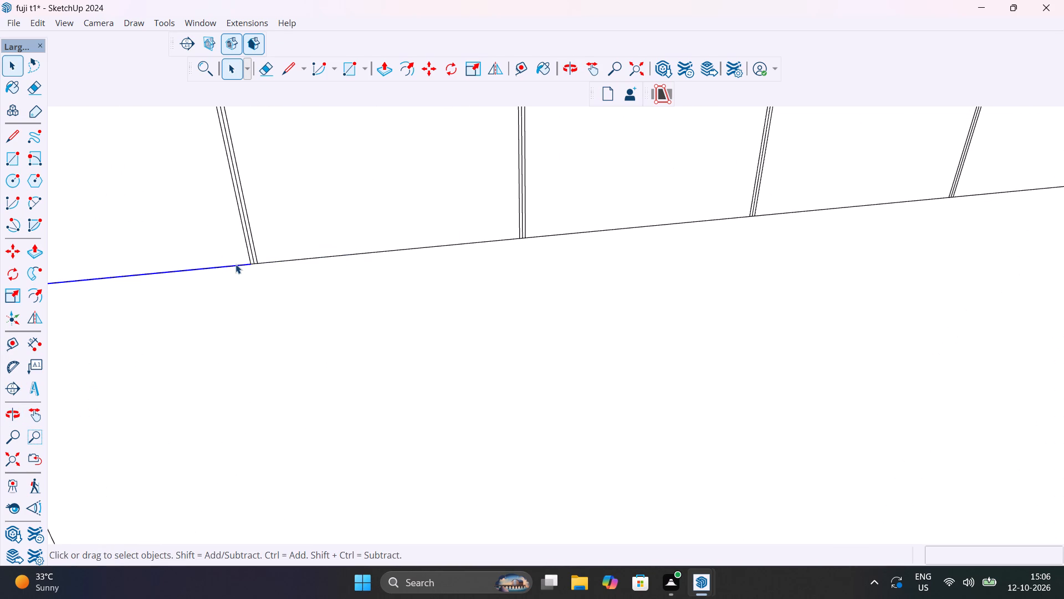
{"action": "scroll", "coordinate": [236, 264], "scroll_direction": "up", "scroll_amount": 13}
{"action": "scroll", "coordinate": [289, 273], "scroll_direction": "up", "scroll_amount": 6}
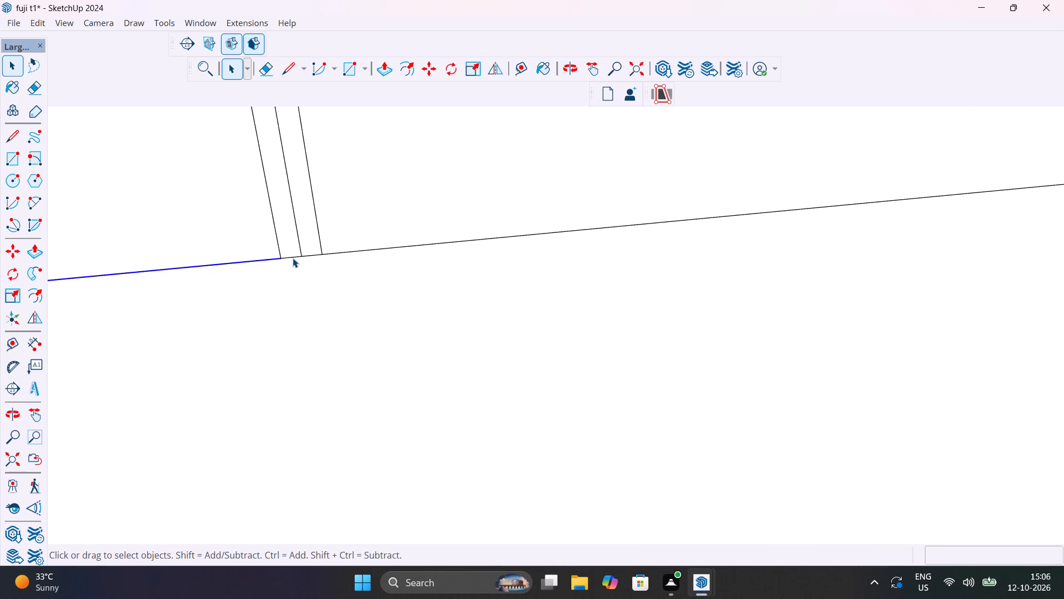
{"action": "left_click", "coordinate": [294, 258], "text": "shift"}
{"action": "left_click", "coordinate": [307, 256], "text": "shift"}
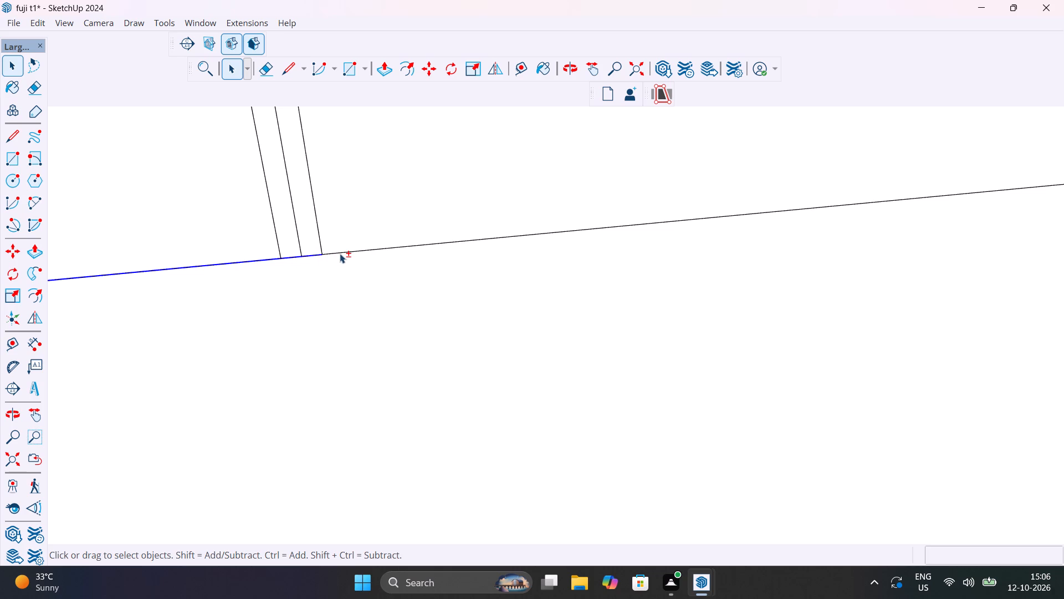
{"action": "left_click", "coordinate": [340, 253], "text": "shift"}
{"action": "scroll", "coordinate": [340, 253], "scroll_direction": "down", "scroll_amount": 20, "text": "shift"}
{"action": "scroll", "coordinate": [340, 253], "scroll_direction": "down", "scroll_amount": 1, "text": "shift"}
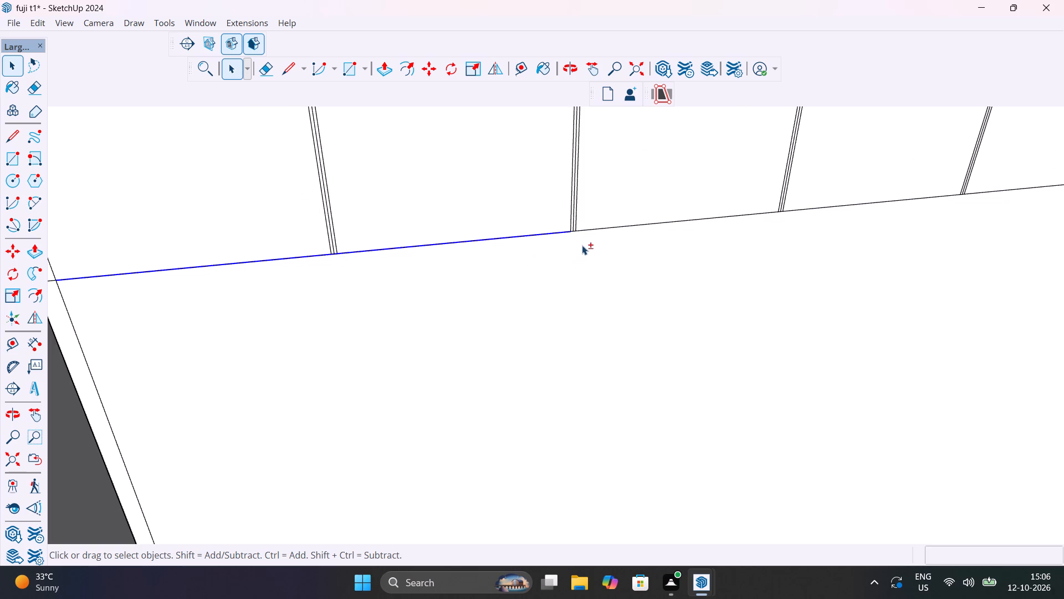
{"action": "scroll", "coordinate": [578, 232], "scroll_direction": "up", "scroll_amount": 19, "text": "shift"}
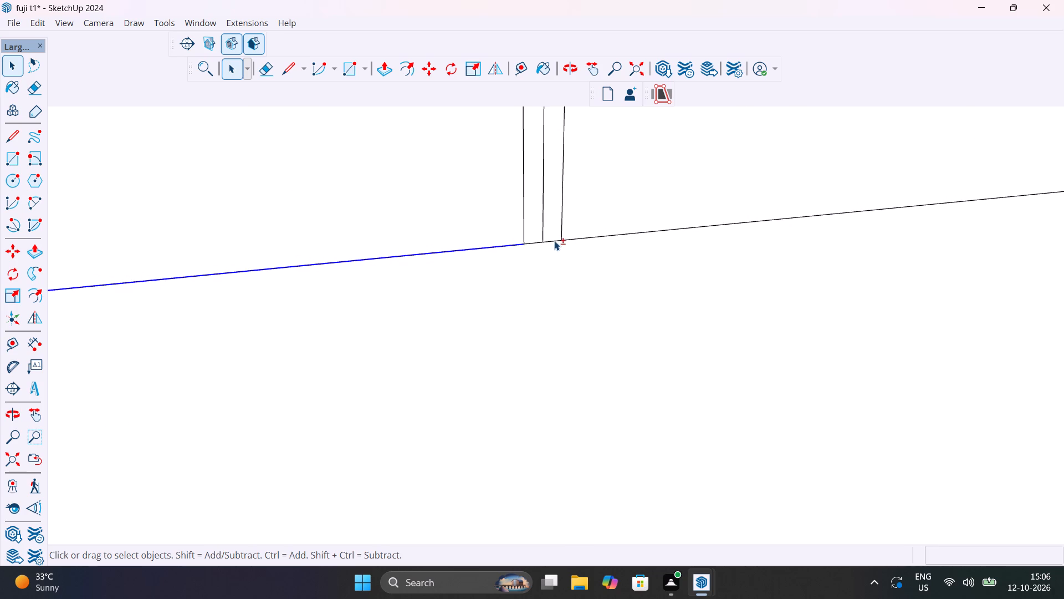
{"action": "left_click", "coordinate": [554, 241], "text": "shift"}
{"action": "left_click", "coordinate": [526, 242], "text": "shift"}
{"action": "left_click", "coordinate": [538, 242], "text": "shift"}
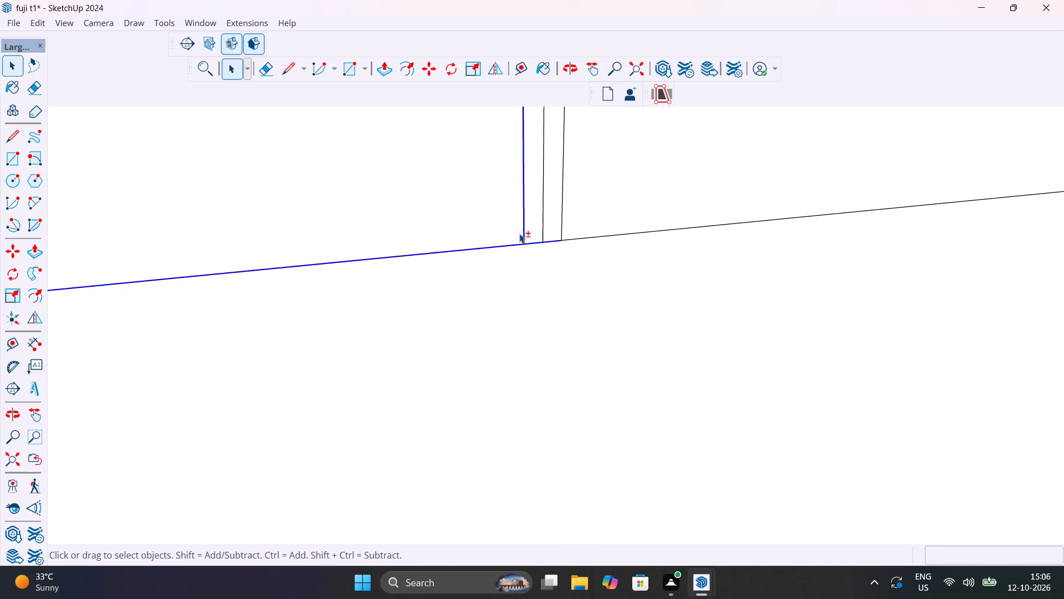
{"action": "left_click", "coordinate": [525, 228], "text": "shift"}
{"action": "left_click", "coordinate": [598, 236], "text": "shift"}
{"action": "scroll", "coordinate": [599, 237], "scroll_direction": "down", "scroll_amount": 2, "text": "shift"}
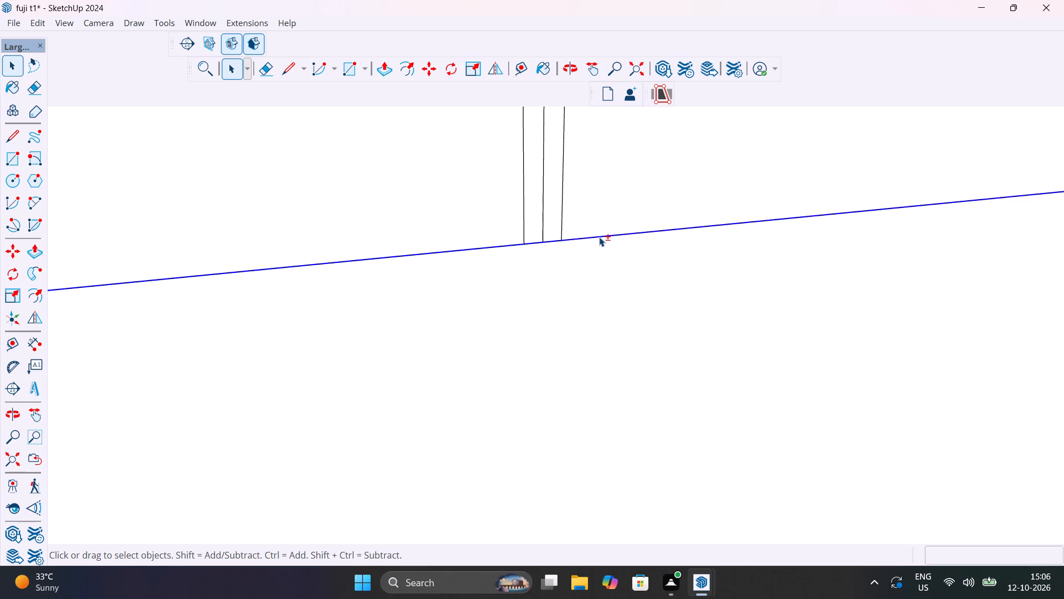
{"action": "scroll", "coordinate": [599, 237], "scroll_direction": "down", "scroll_amount": 20, "text": "shift"}
{"action": "scroll", "coordinate": [777, 222], "scroll_direction": "up", "scroll_amount": 12, "text": "shift"}
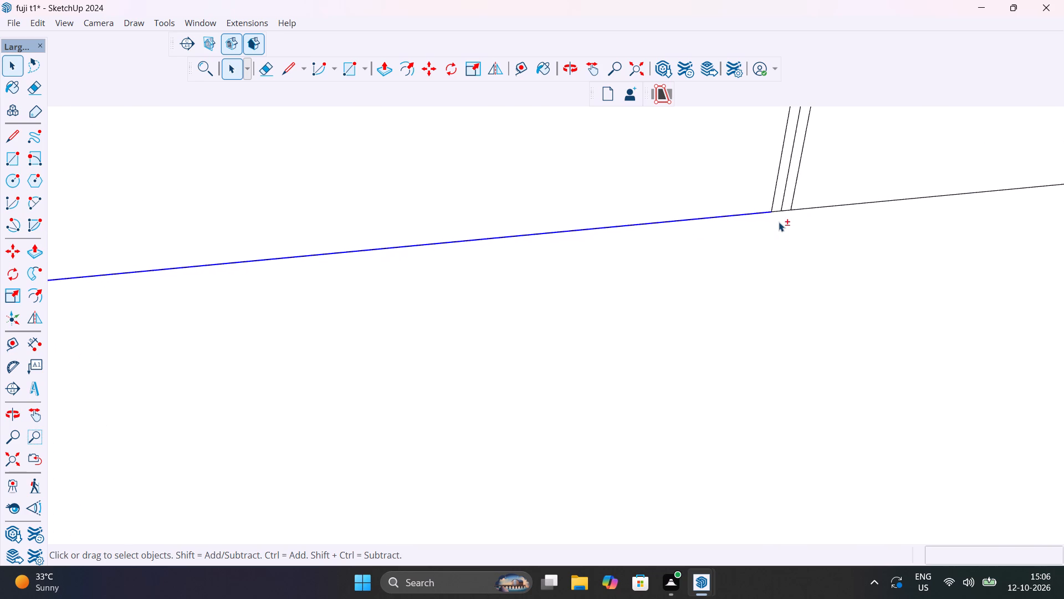
{"action": "scroll", "coordinate": [779, 222], "scroll_direction": "up", "scroll_amount": 12, "text": "shift"}
{"action": "left_click", "coordinate": [774, 200], "text": "shift"}
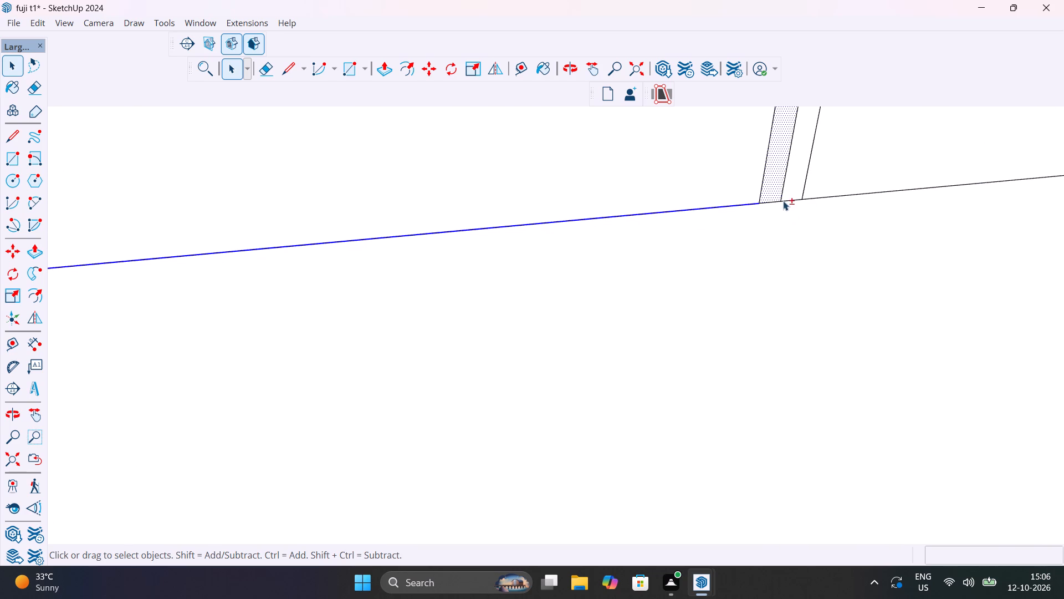
{"action": "left_click", "coordinate": [769, 201], "text": "shift"}
{"action": "left_click", "coordinate": [769, 192], "text": "shift"}
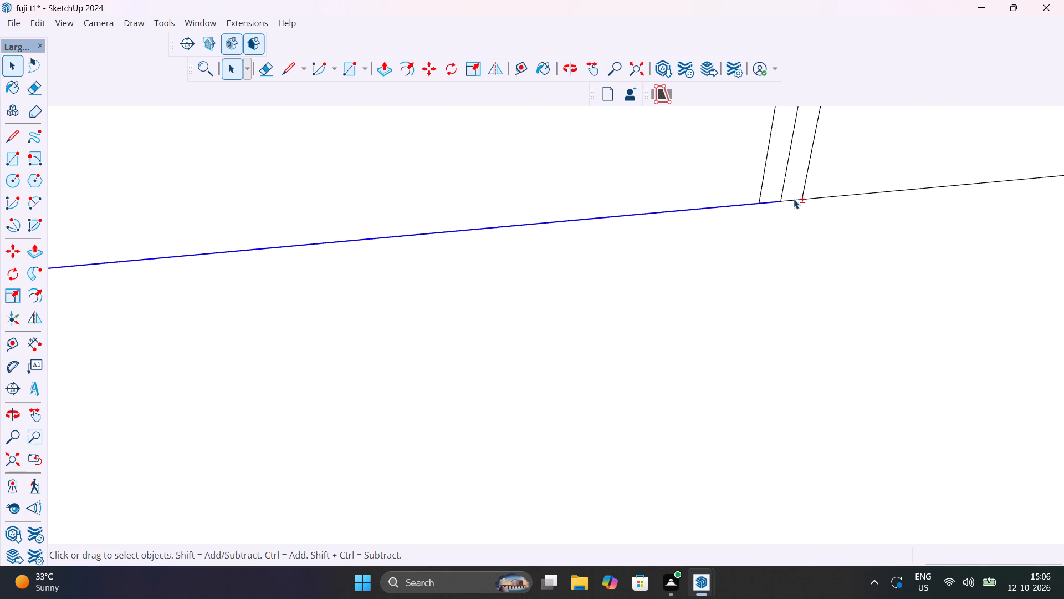
{"action": "left_click", "coordinate": [794, 199], "text": "shift"}
{"action": "left_click", "coordinate": [823, 197], "text": "shift"}
{"action": "scroll", "coordinate": [823, 200], "scroll_direction": "up", "scroll_amount": 1, "text": "shift"}
{"action": "scroll", "coordinate": [823, 200], "scroll_direction": "down", "scroll_amount": 20, "text": "shift"}
{"action": "scroll", "coordinate": [823, 200], "scroll_direction": "down", "scroll_amount": 14, "text": "shift"}
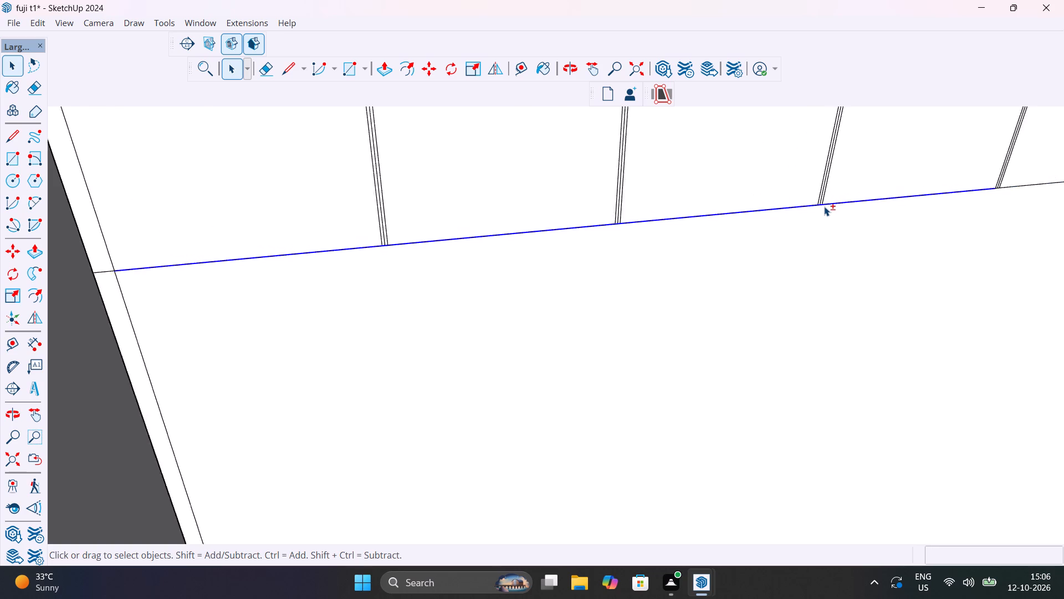
{"action": "middle_click_drag", "start_coordinate": [836, 210], "coordinate": [448, 273], "text": "shift"}
{"action": "scroll", "coordinate": [592, 253], "scroll_direction": "up", "scroll_amount": 10, "text": "shift"}
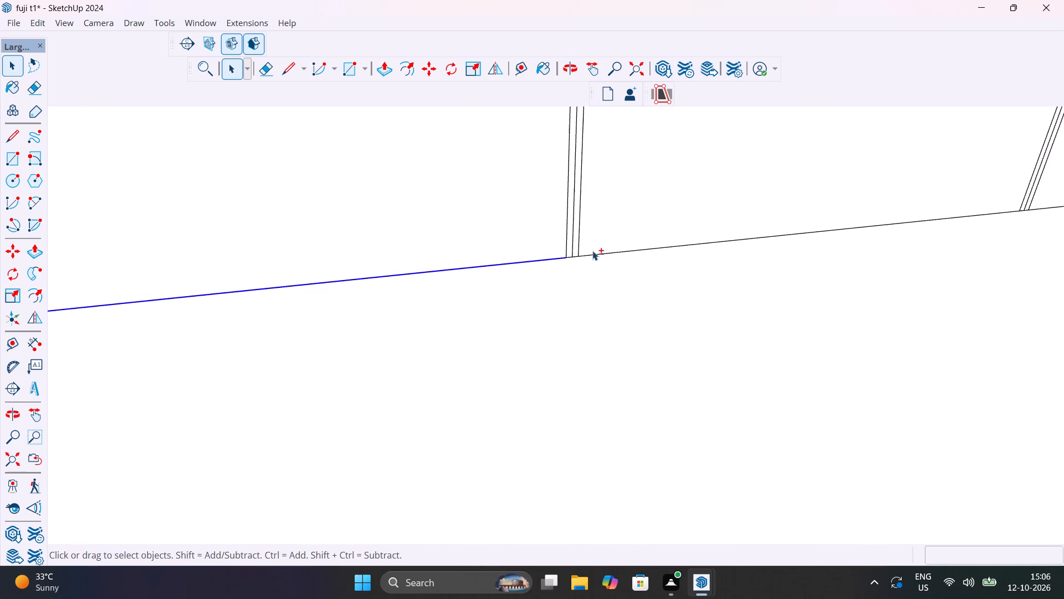
{"action": "scroll", "coordinate": [592, 251], "scroll_direction": "up", "scroll_amount": 15, "text": "shift"}
{"action": "left_click", "coordinate": [518, 281], "text": "shift"}
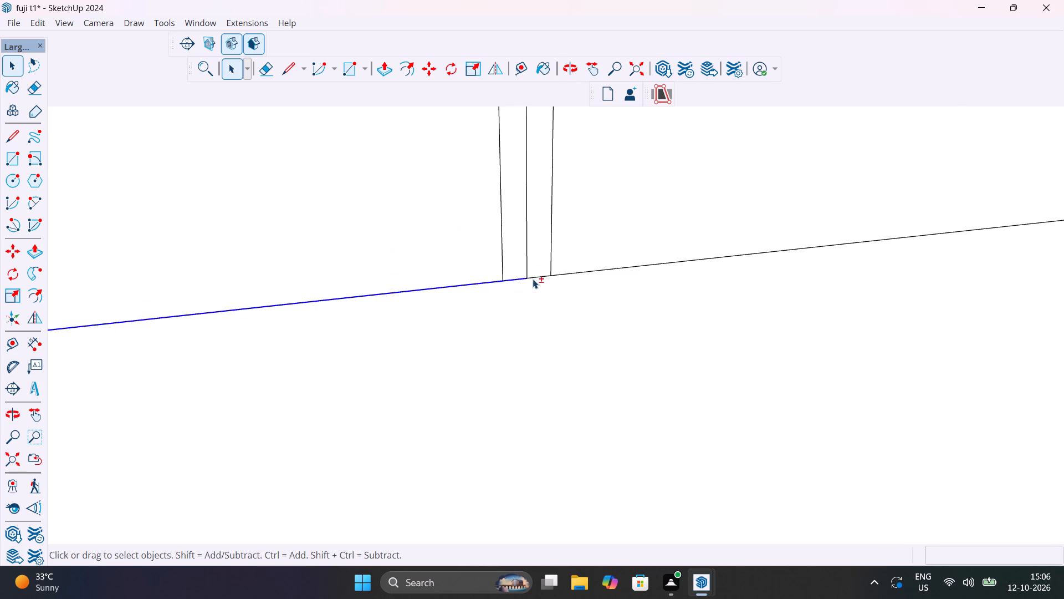
{"action": "left_click", "coordinate": [539, 278], "text": "shift"}
{"action": "left_click", "coordinate": [599, 272], "text": "shift"}
{"action": "scroll", "coordinate": [599, 272], "scroll_direction": "down", "scroll_amount": 10, "text": "shift"}
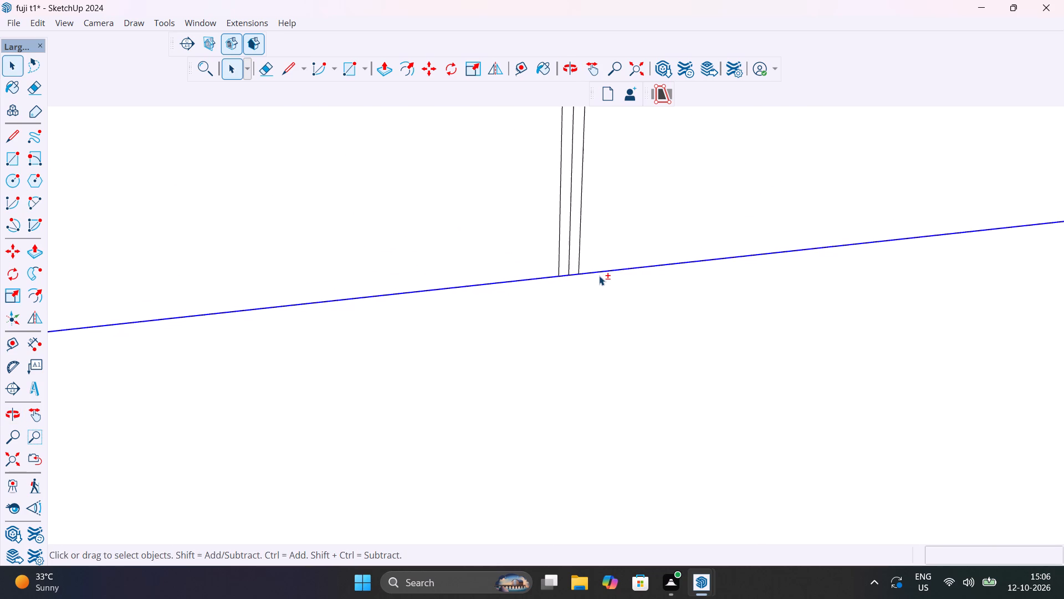
{"action": "scroll", "coordinate": [599, 276], "scroll_direction": "down", "scroll_amount": 20, "text": "shift"}
{"action": "scroll", "coordinate": [599, 276], "scroll_direction": "down", "scroll_amount": 1, "text": "shift"}
{"action": "scroll", "coordinate": [720, 266], "scroll_direction": "up", "scroll_amount": 16, "text": "shift"}
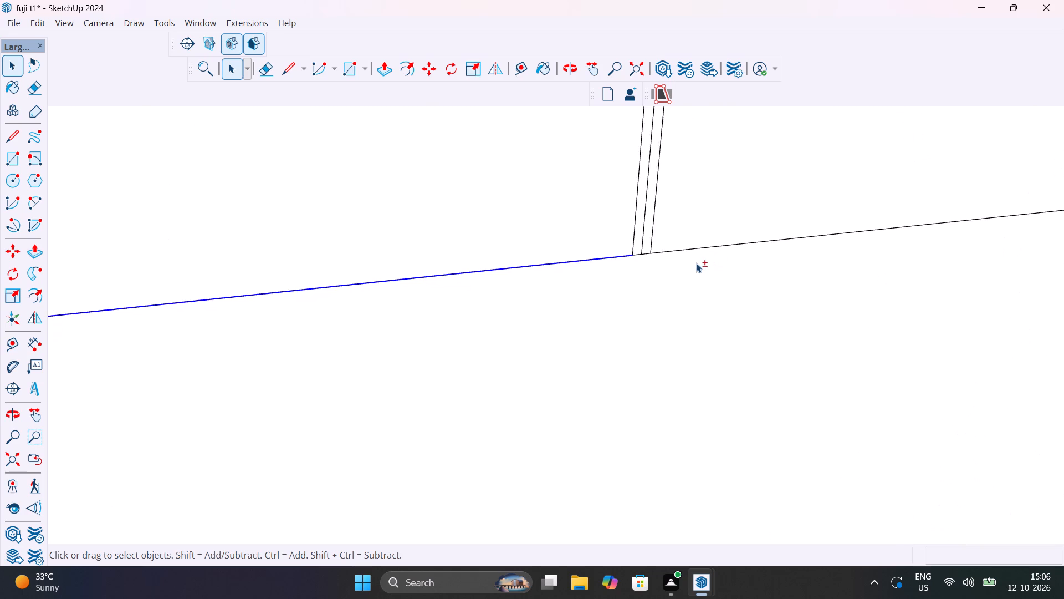
Add the remaining segments of the horizontal line under the upper band to the selection and copy the line 8 mm downward.
{"action": "scroll", "coordinate": [696, 263], "scroll_direction": "up", "scroll_amount": 12, "text": "shift"}
{"action": "left_click", "coordinate": [590, 248], "text": "shift"}
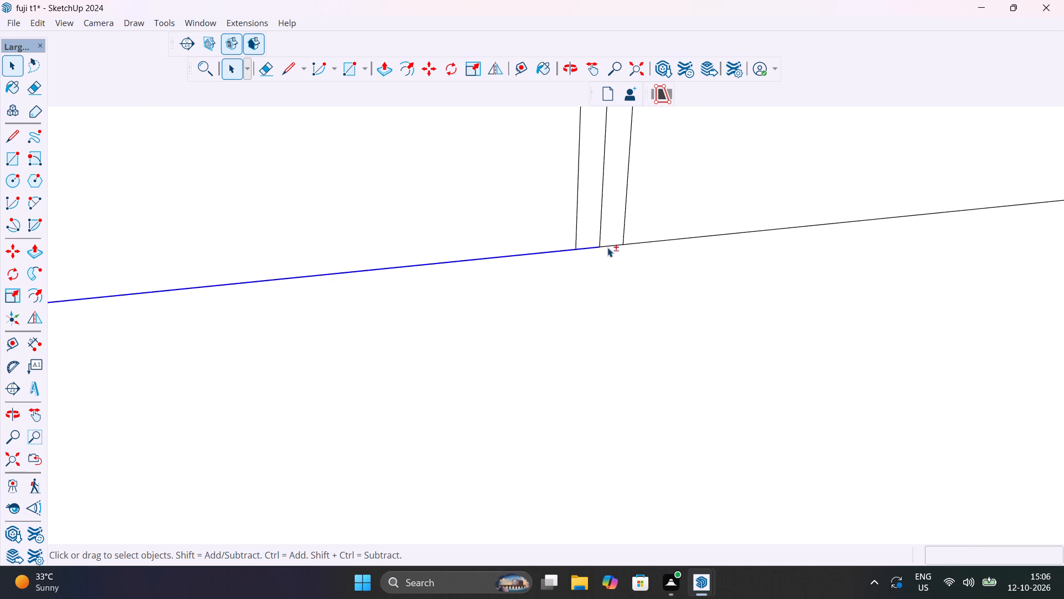
{"action": "left_click", "coordinate": [611, 246], "text": "shift"}
{"action": "left_click", "coordinate": [651, 244], "text": "shift"}
{"action": "scroll", "coordinate": [651, 244], "scroll_direction": "down", "scroll_amount": 18, "text": "shift"}
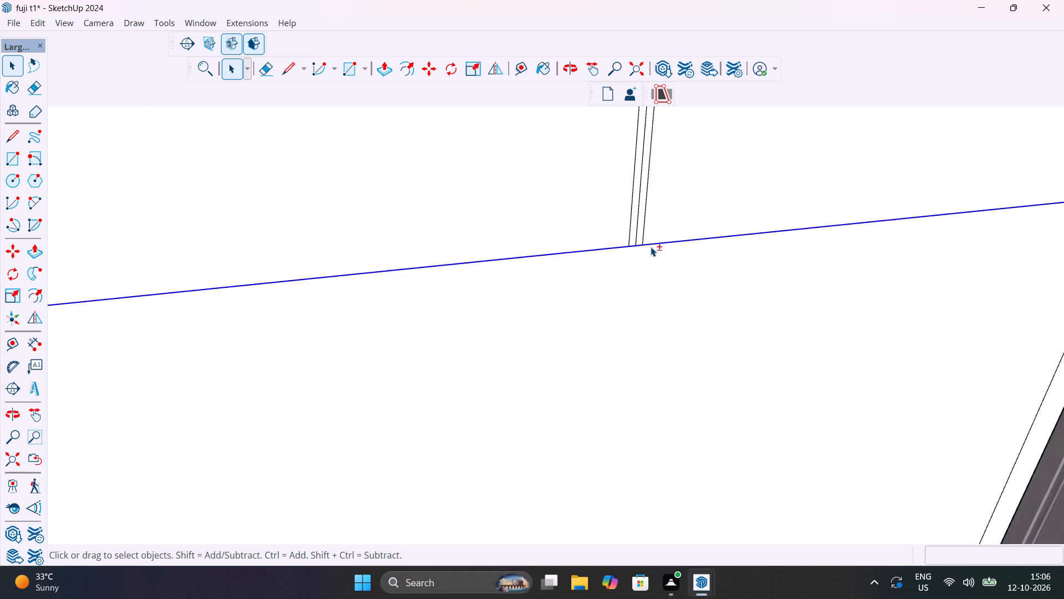
{"action": "scroll", "coordinate": [651, 247], "scroll_direction": "down", "scroll_amount": 6, "text": "shift"}
{"action": "scroll", "coordinate": [872, 220], "scroll_direction": "up", "scroll_amount": 6, "text": "shift"}
{"action": "scroll", "coordinate": [872, 220], "scroll_direction": "down", "scroll_amount": 10, "text": "shift"}
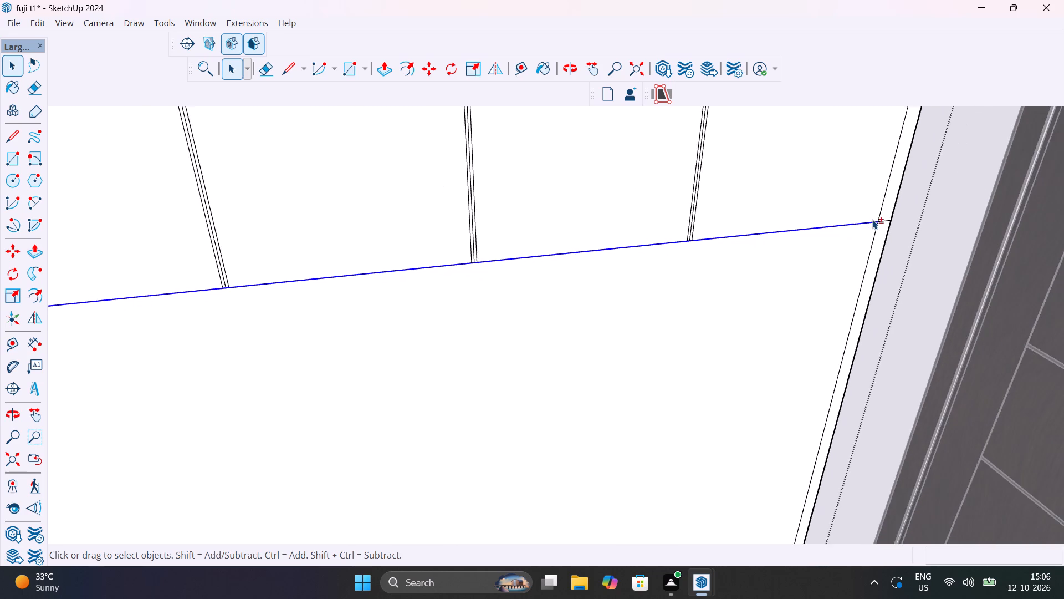
{"action": "scroll", "coordinate": [872, 220], "scroll_direction": "down", "scroll_amount": 8, "text": "shift"}
{"action": "key", "text": "m"}
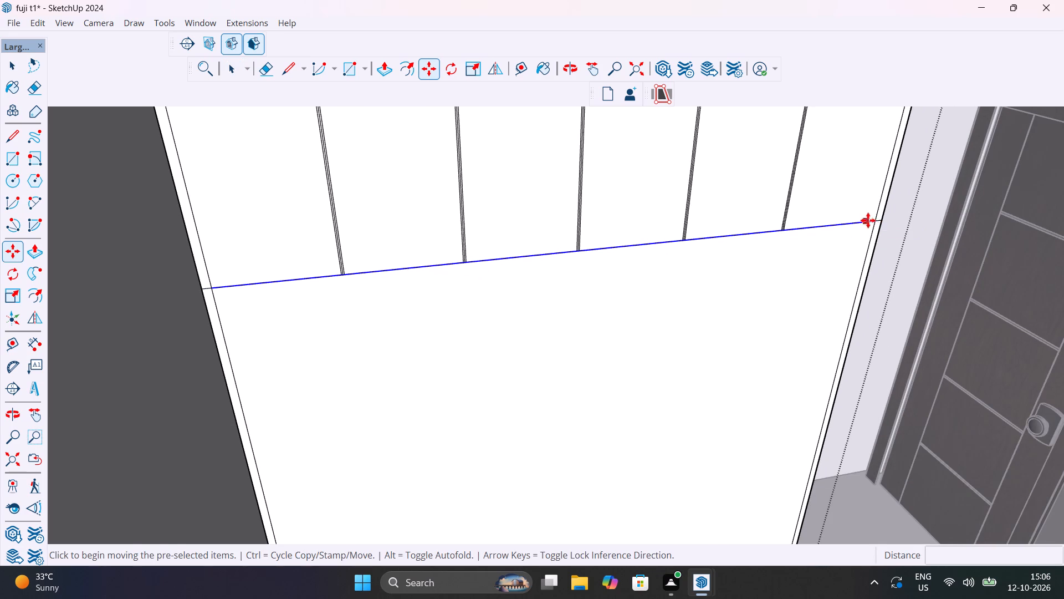
{"action": "left_click", "coordinate": [874, 222]}
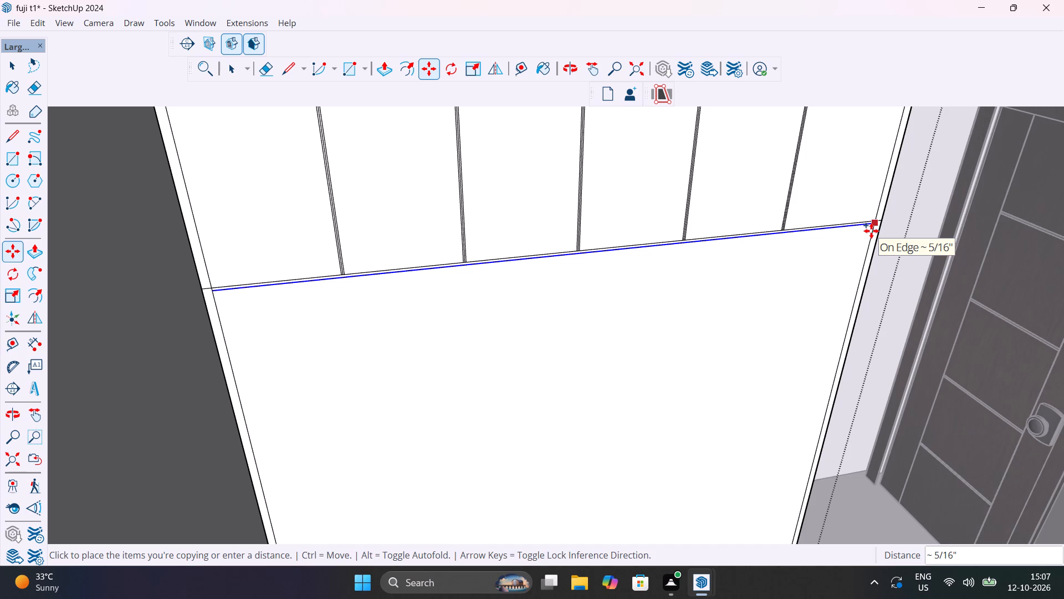
{"action": "scroll", "coordinate": [871, 231], "scroll_direction": "up", "scroll_amount": 5}
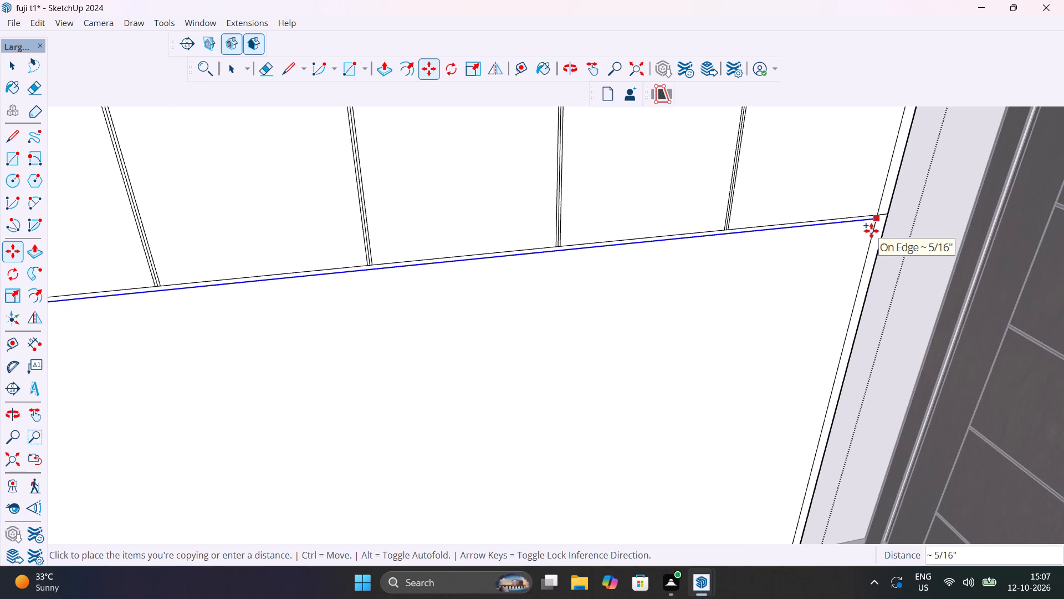
{"action": "type", "text": "8mm"}
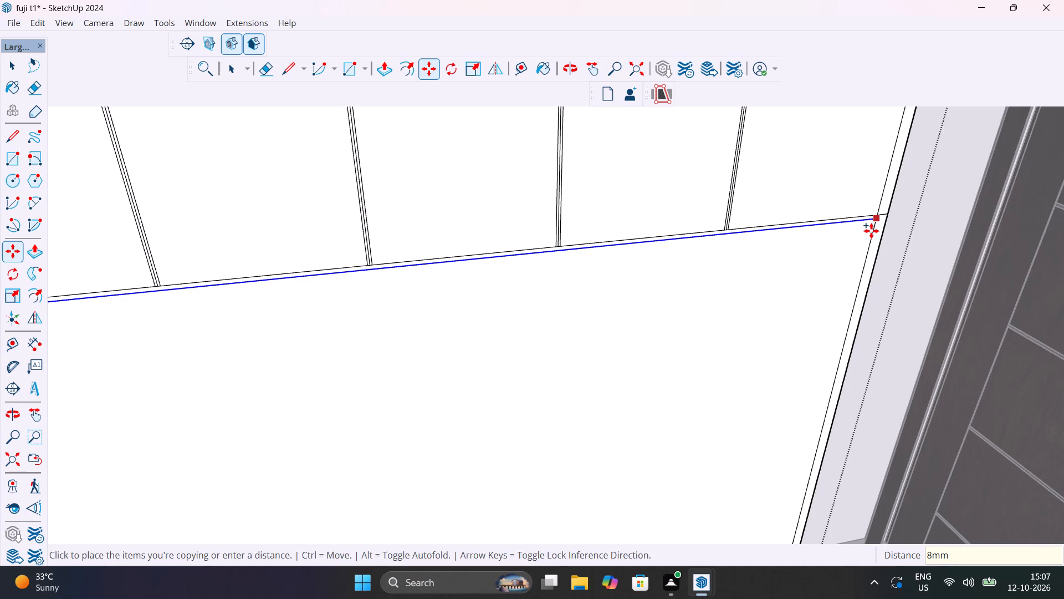
{"action": "key", "text": "Return"}
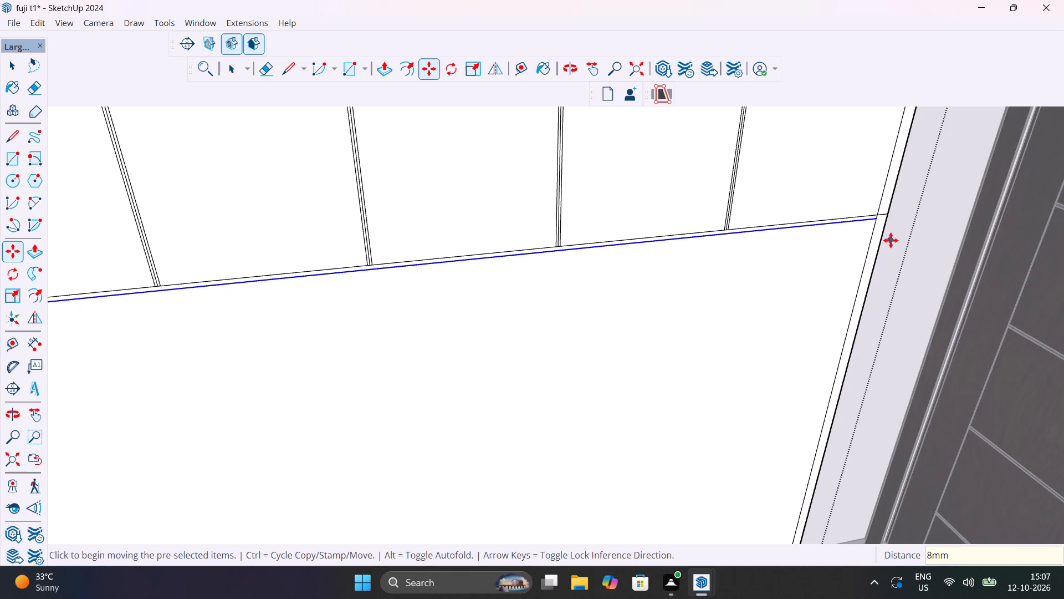
Delete the short stubs of the original horizontal line between the inset lines and the front panel's outer edges on both sides.
{"action": "scroll", "coordinate": [860, 254], "scroll_direction": "down", "scroll_amount": 12}
{"action": "middle_click_drag", "start_coordinate": [840, 291], "coordinate": [830, 292]}
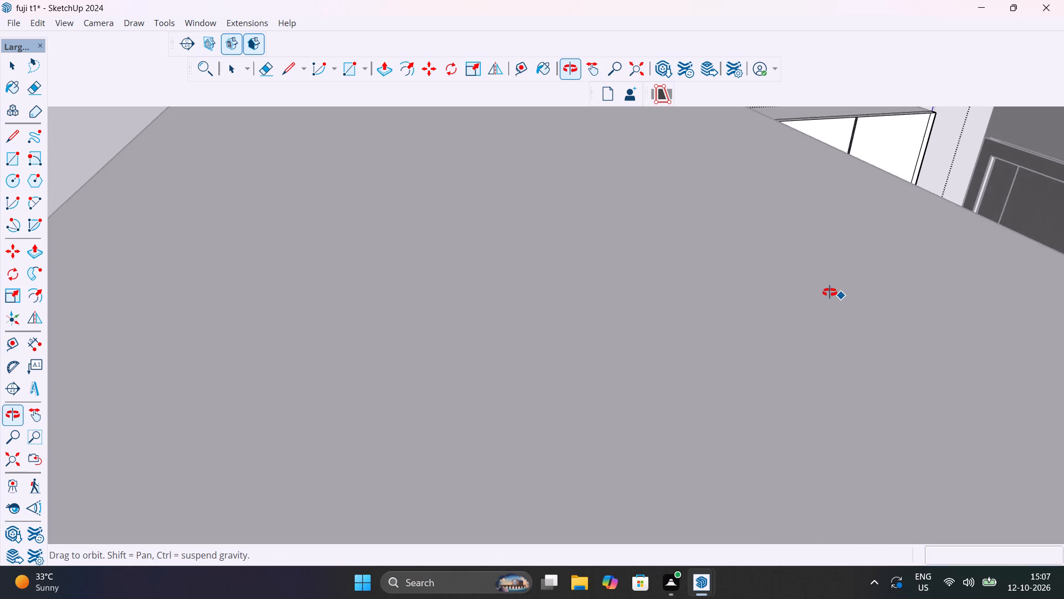
{"action": "middle_click_drag", "start_coordinate": [830, 292], "coordinate": [98, 309]}
{"action": "scroll", "coordinate": [630, 290], "scroll_direction": "down", "scroll_amount": 6}
{"action": "middle_click_drag", "start_coordinate": [664, 293], "coordinate": [615, 297], "text": "shift"}
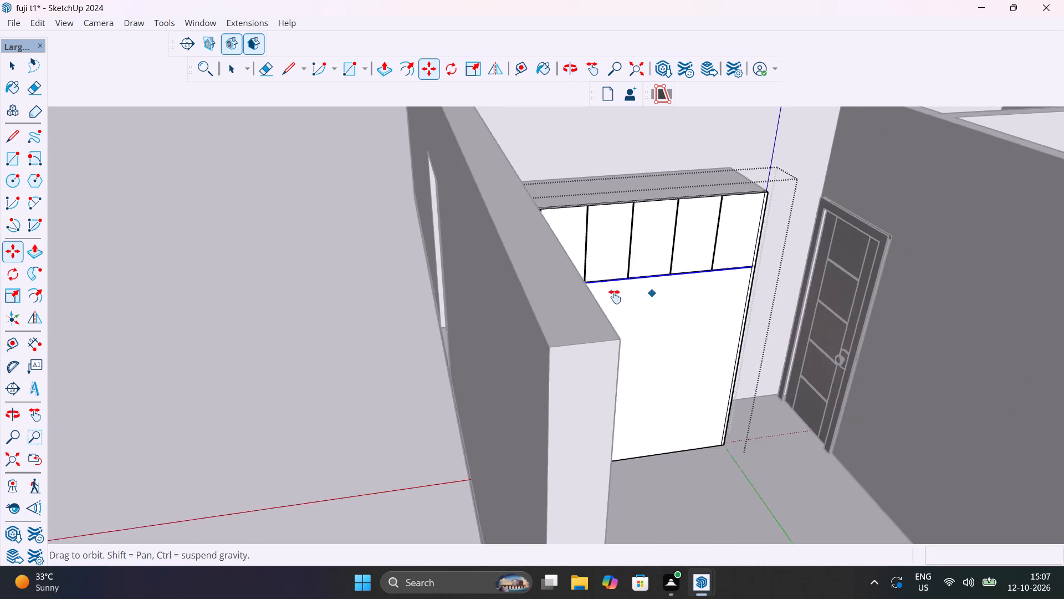
{"action": "middle_click_drag", "start_coordinate": [615, 297], "coordinate": [417, 314], "text": "shift"}
{"action": "scroll", "coordinate": [260, 316], "scroll_direction": "up", "scroll_amount": 17}
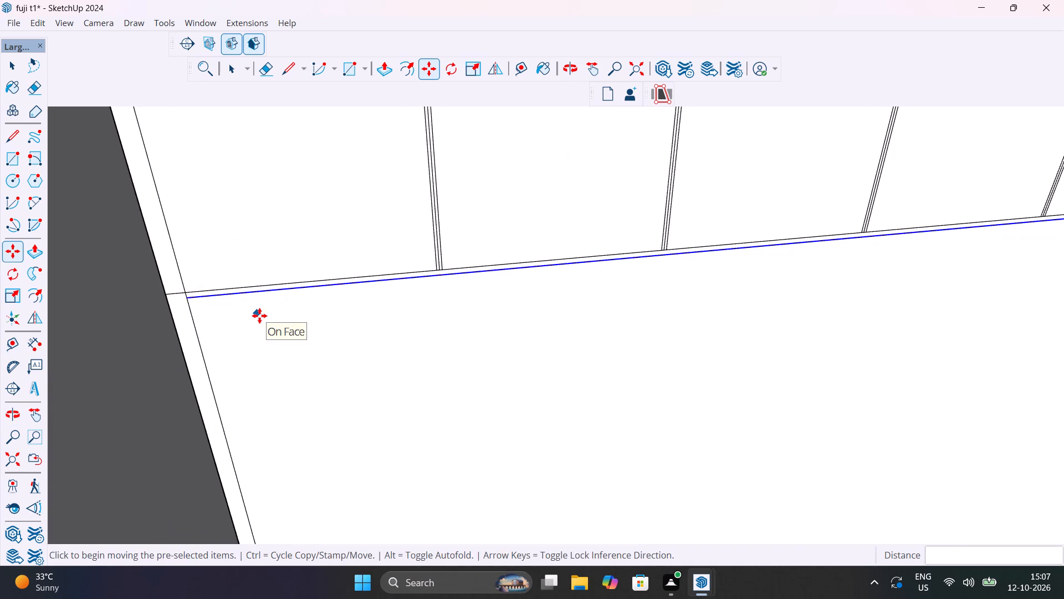
{"action": "key", "text": "space"}
{"action": "scroll", "coordinate": [259, 316], "scroll_direction": "down", "scroll_amount": 6}
{"action": "scroll", "coordinate": [209, 312], "scroll_direction": "up", "scroll_amount": 10}
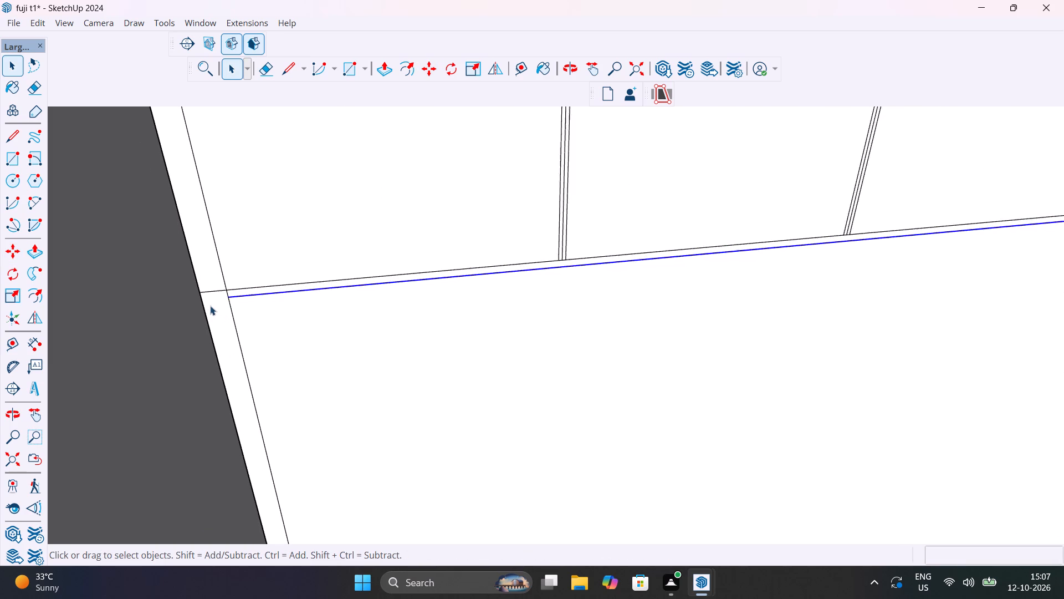
{"action": "left_click", "coordinate": [219, 288]}
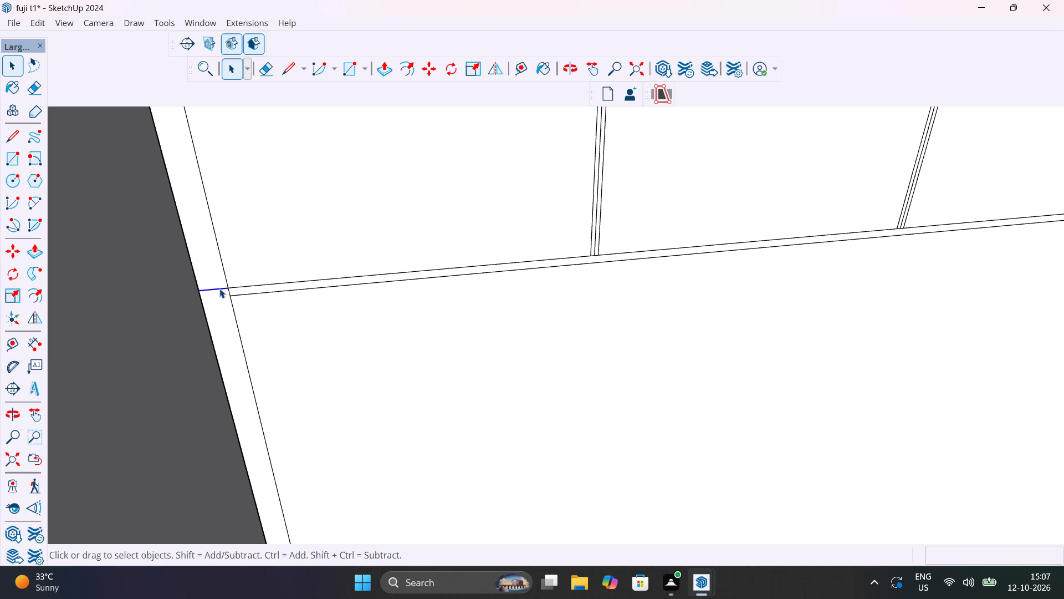
{"action": "key", "text": "Delete"}
{"action": "scroll", "coordinate": [219, 288], "scroll_direction": "down", "scroll_amount": 17}
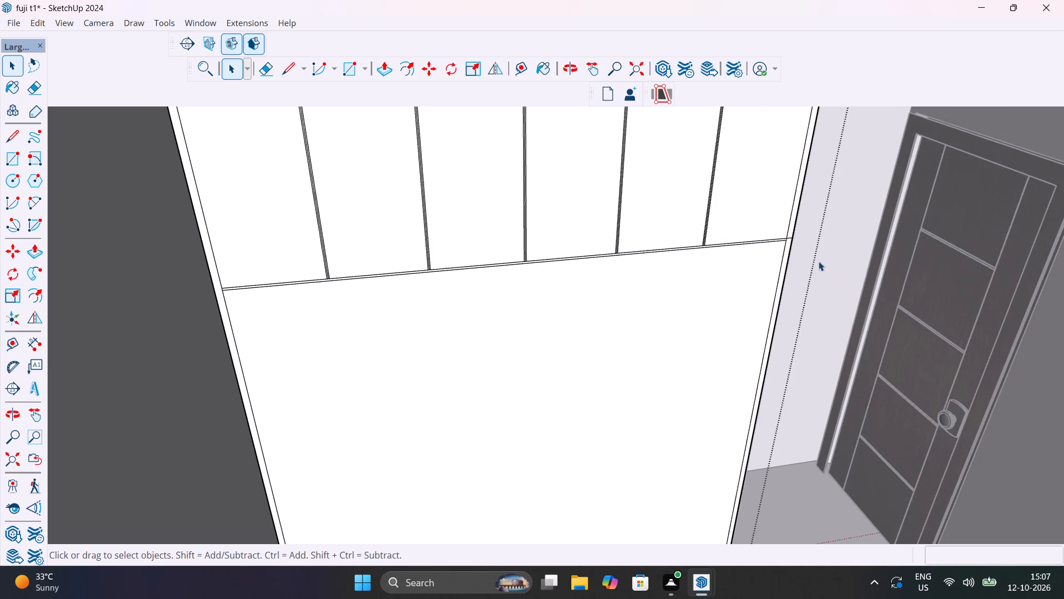
{"action": "scroll", "coordinate": [800, 224], "scroll_direction": "up", "scroll_amount": 18}
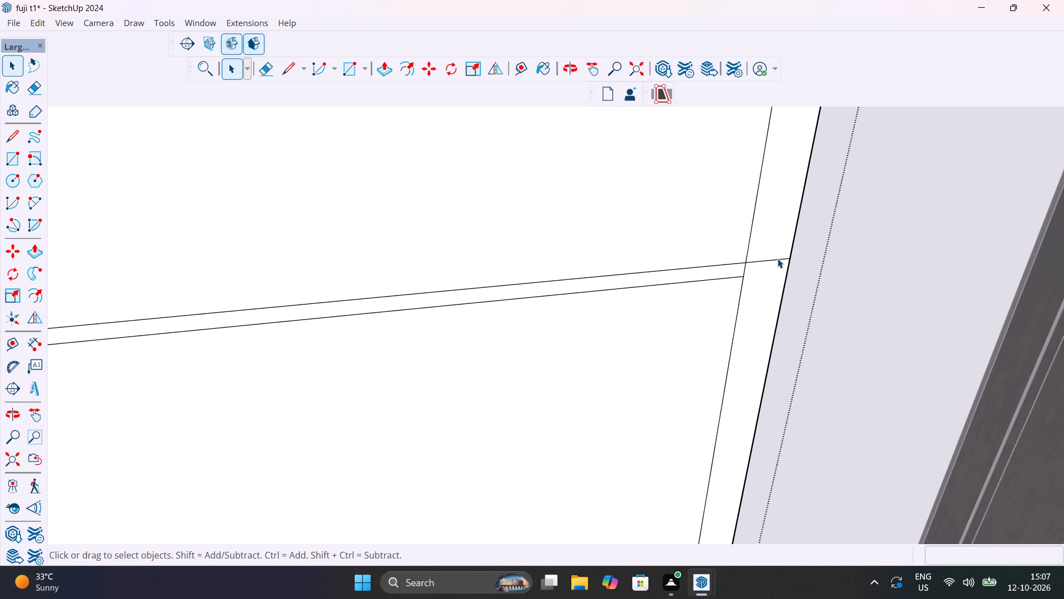
{"action": "left_click", "coordinate": [777, 258]}
{"action": "key", "text": "Delete"}
{"action": "scroll", "coordinate": [731, 282], "scroll_direction": "up", "scroll_amount": 6}
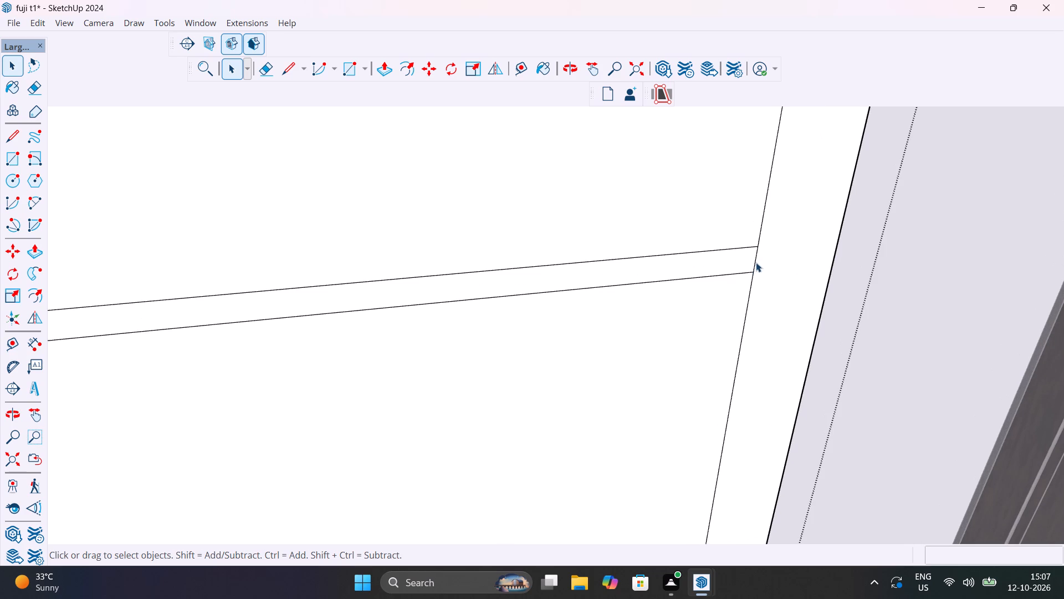
Delete the centre line and the bottom closing segment of the divider gap nearest the room door, opening it into the horizontal gap.
{"action": "middle_click_drag", "start_coordinate": [756, 258], "coordinate": [432, 322]}
{"action": "scroll", "coordinate": [755, 258], "scroll_direction": "down", "scroll_amount": 1}
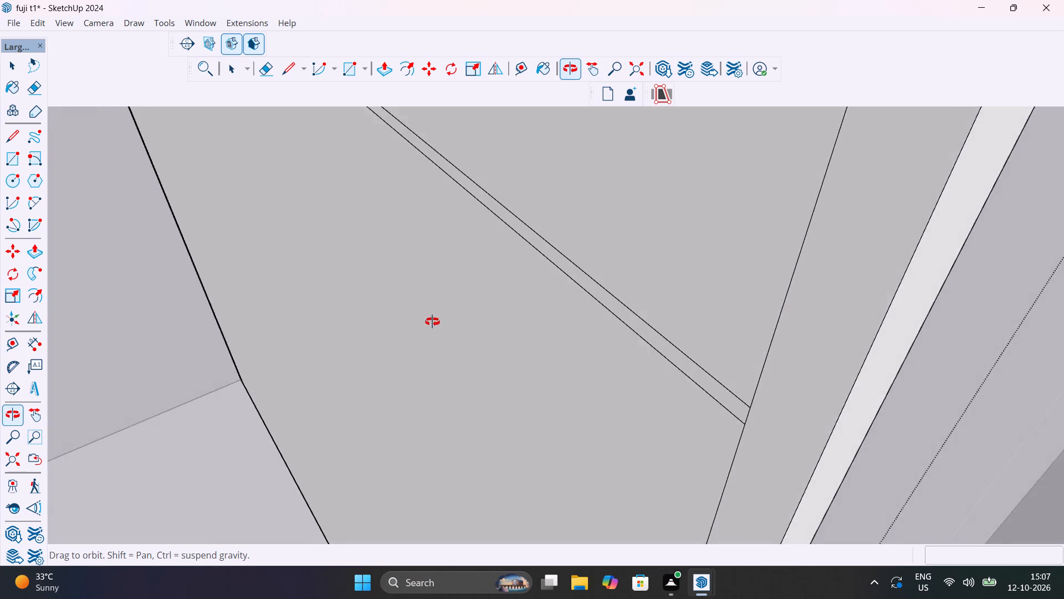
{"action": "middle_click_drag", "start_coordinate": [432, 322], "coordinate": [502, 258]}
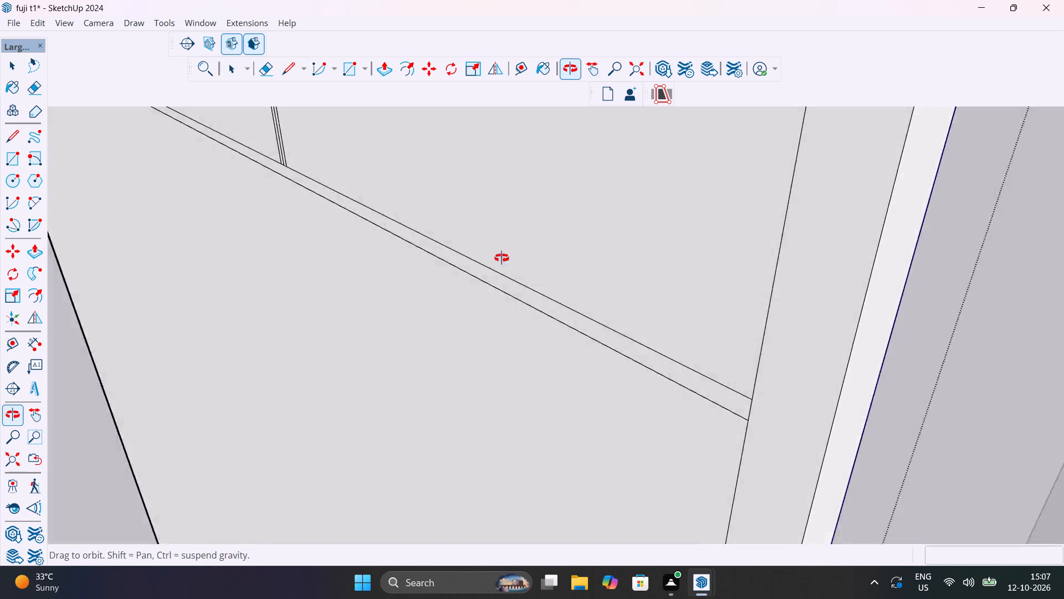
{"action": "middle_click_drag", "start_coordinate": [502, 258], "coordinate": [803, 271]}
{"action": "scroll", "coordinate": [797, 273], "scroll_direction": "down", "scroll_amount": 13}
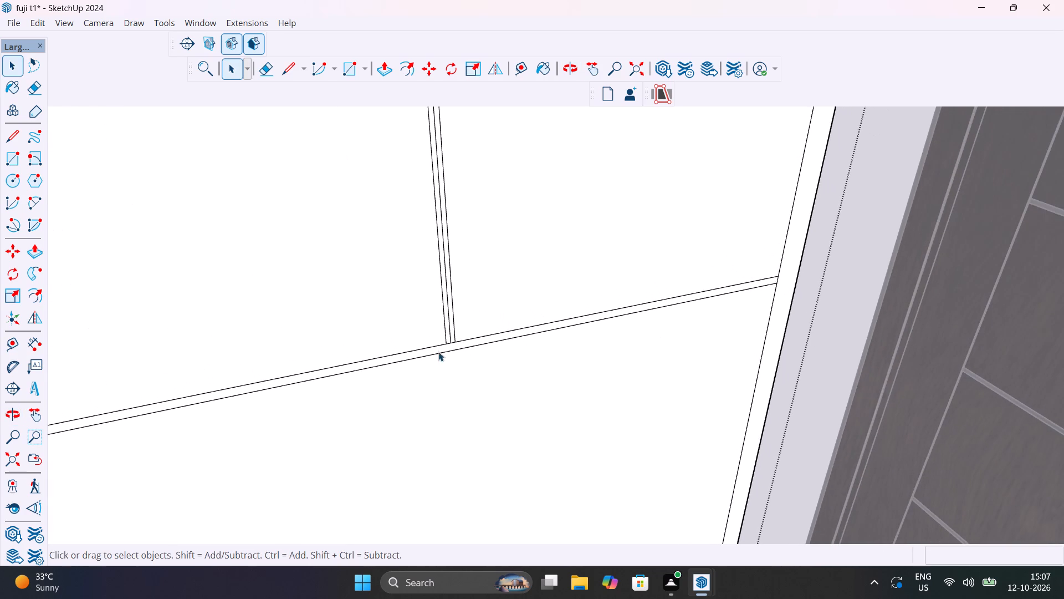
{"action": "scroll", "coordinate": [459, 340], "scroll_direction": "up", "scroll_amount": 10}
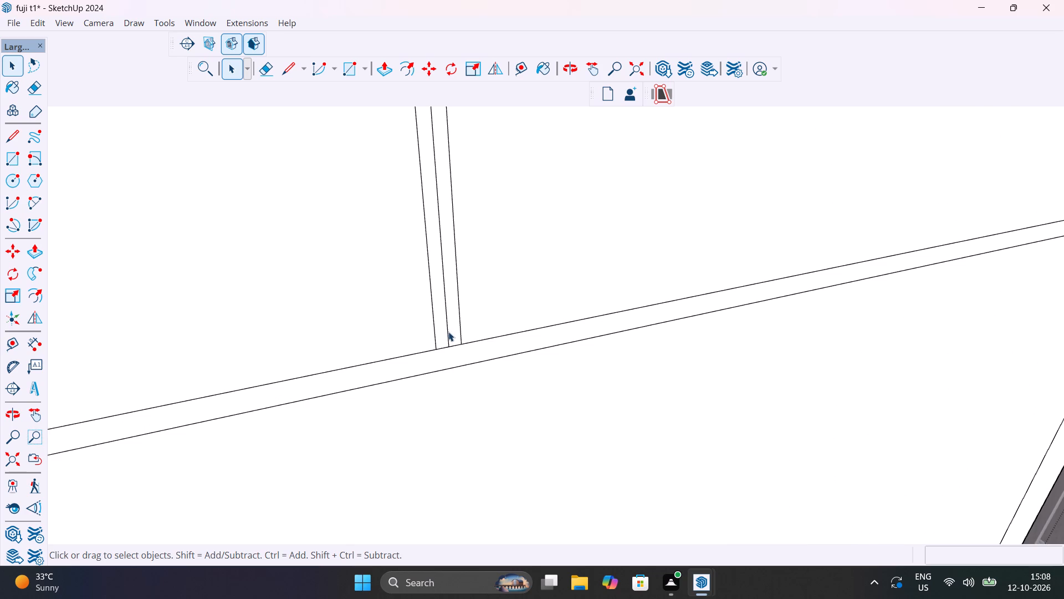
{"action": "left_click", "coordinate": [448, 333]}
{"action": "key", "text": "Delete"}
{"action": "left_click", "coordinate": [449, 344]}
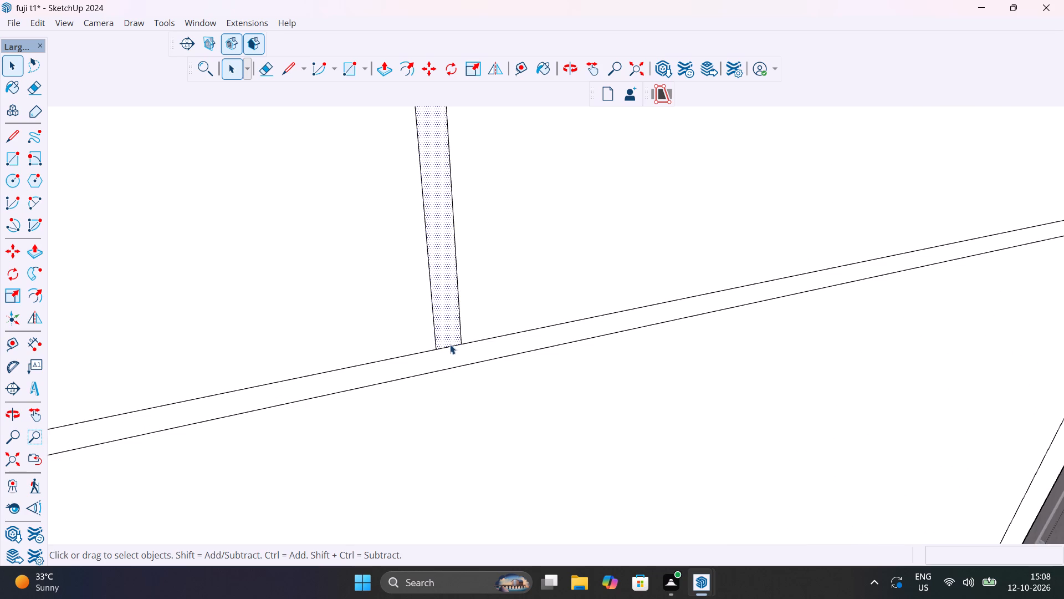
{"action": "left_click", "coordinate": [450, 344]}
{"action": "left_click", "coordinate": [451, 346]}
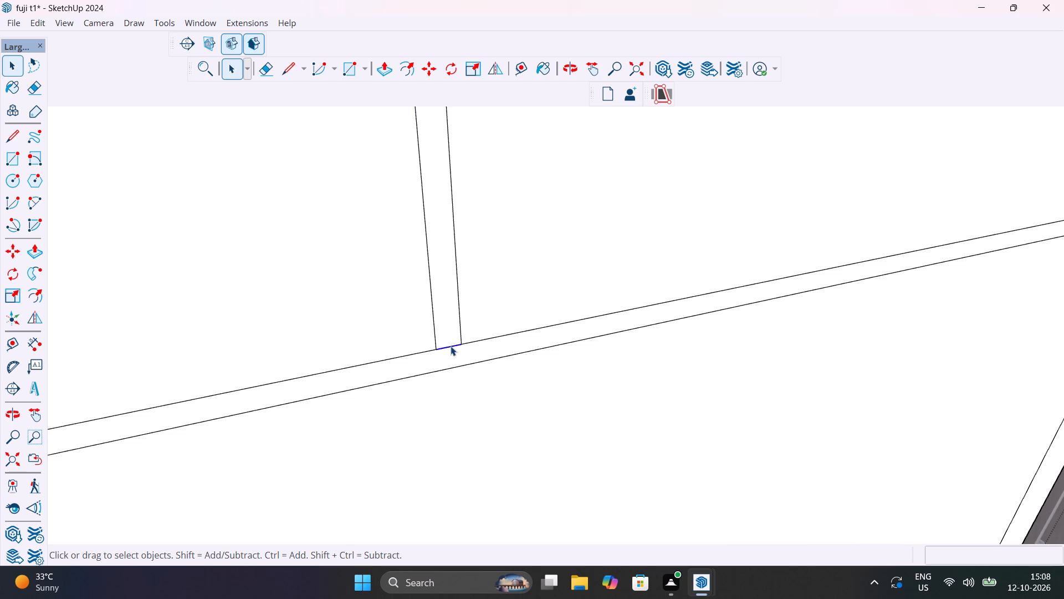
{"action": "key", "text": "Delete"}
Erase the centre lines and bottom closing segments of the second and third divider gaps, counting from the room door side.
{"action": "scroll", "coordinate": [451, 346], "scroll_direction": "down", "scroll_amount": 20}
{"action": "scroll", "coordinate": [451, 346], "scroll_direction": "down", "scroll_amount": 1}
{"action": "scroll", "coordinate": [253, 398], "scroll_direction": "up", "scroll_amount": 2}
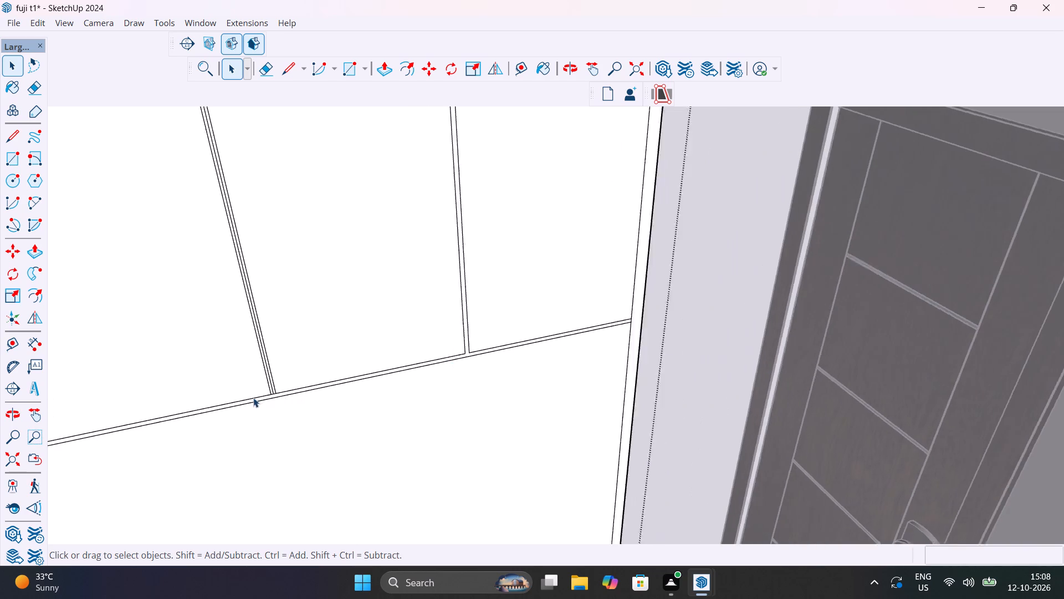
{"action": "scroll", "coordinate": [253, 398], "scroll_direction": "up", "scroll_amount": 9}
{"action": "key", "text": "e"}
{"action": "scroll", "coordinate": [308, 399], "scroll_direction": "up", "scroll_amount": 12}
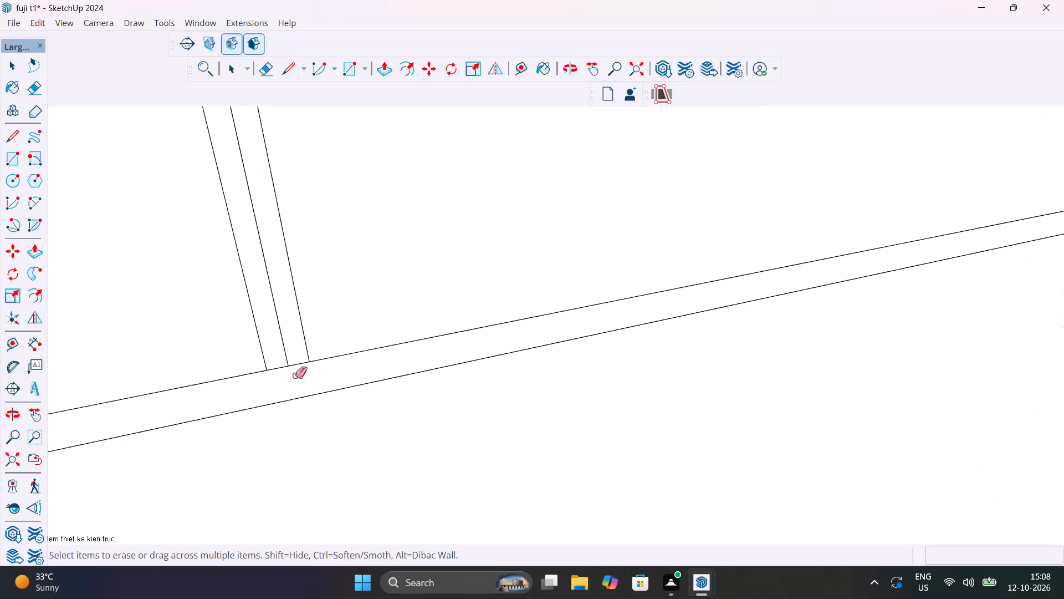
{"action": "left_click_drag", "start_coordinate": [283, 366], "coordinate": [290, 362]}
{"action": "scroll", "coordinate": [289, 362], "scroll_direction": "down", "scroll_amount": 3}
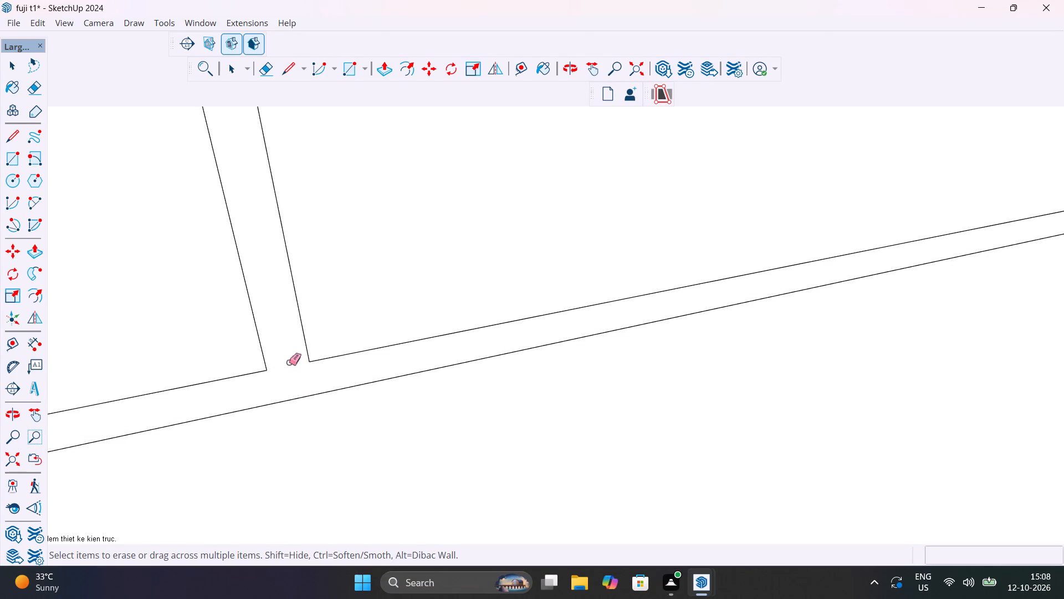
{"action": "scroll", "coordinate": [289, 362], "scroll_direction": "down", "scroll_amount": 20}
{"action": "scroll", "coordinate": [289, 362], "scroll_direction": "down", "scroll_amount": 6}
{"action": "scroll", "coordinate": [108, 407], "scroll_direction": "up", "scroll_amount": 8}
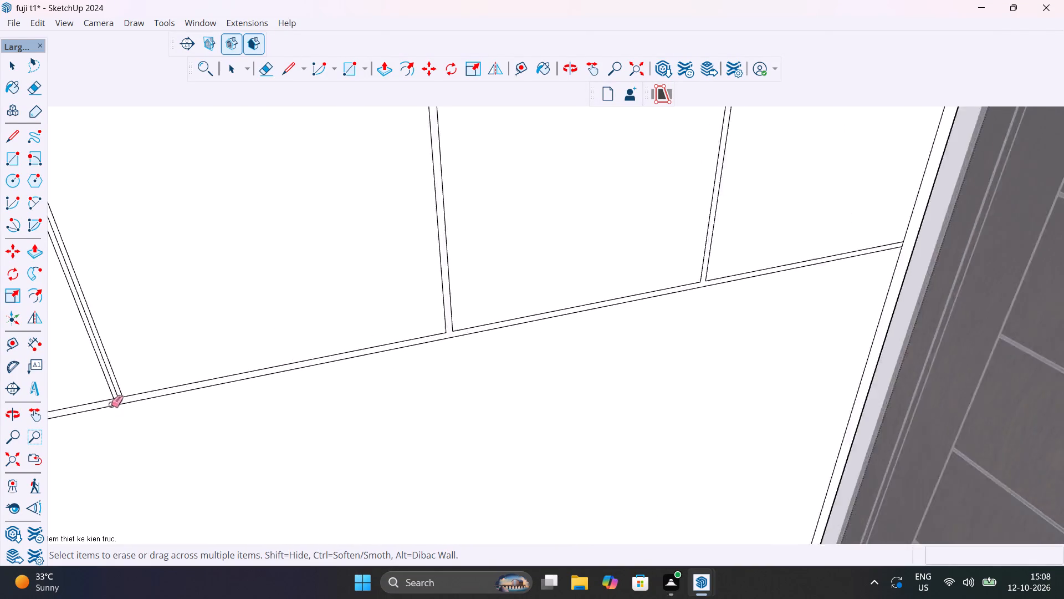
{"action": "scroll", "coordinate": [111, 404], "scroll_direction": "up", "scroll_amount": 15}
{"action": "left_click_drag", "start_coordinate": [109, 390], "coordinate": [101, 391]}
{"action": "left_click_drag", "start_coordinate": [100, 391], "coordinate": [100, 397]}
{"action": "scroll", "coordinate": [104, 395], "scroll_direction": "down", "scroll_amount": 14}
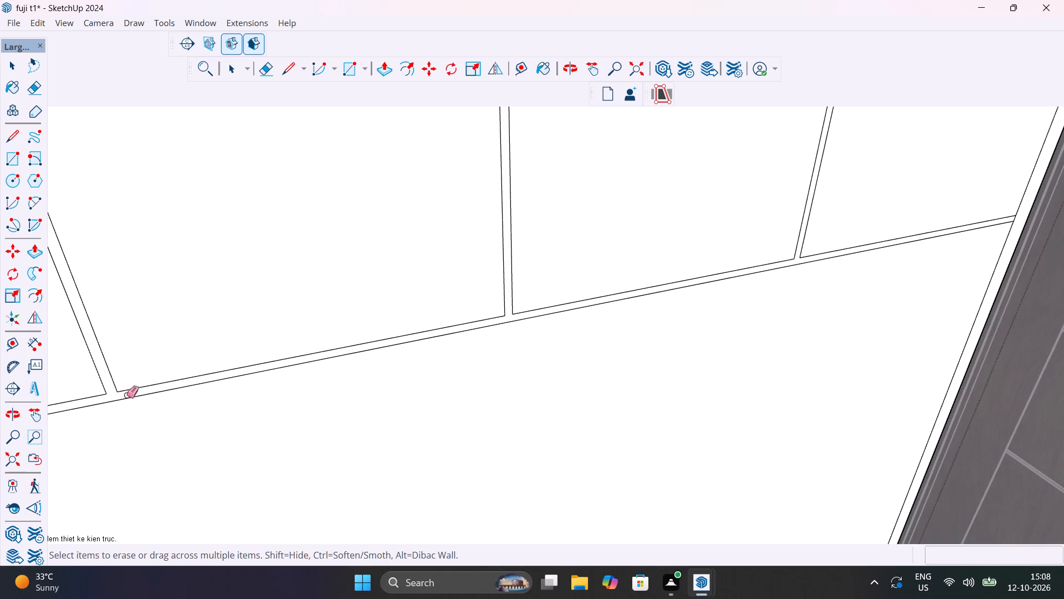
Erase the centre lines and bottom closing segments of the two remaining divider gaps farthest from the room door.
{"action": "middle_click_drag", "start_coordinate": [129, 395], "coordinate": [719, 279]}
{"action": "scroll", "coordinate": [246, 394], "scroll_direction": "up", "scroll_amount": 6}
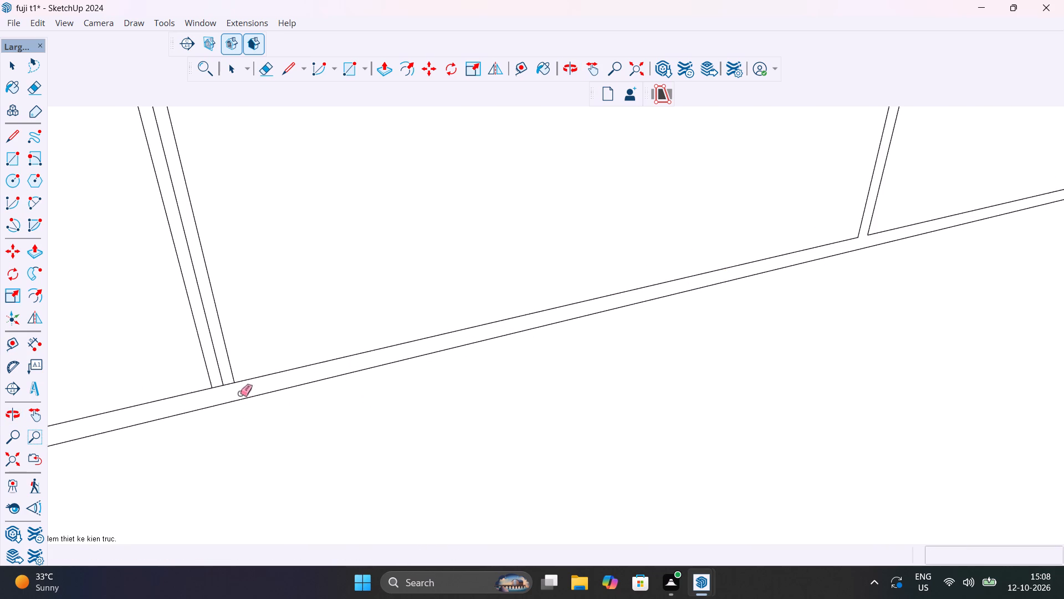
{"action": "scroll", "coordinate": [240, 393], "scroll_direction": "up", "scroll_amount": 4}
{"action": "left_click_drag", "start_coordinate": [211, 379], "coordinate": [219, 384]}
{"action": "scroll", "coordinate": [219, 384], "scroll_direction": "down", "scroll_amount": 12}
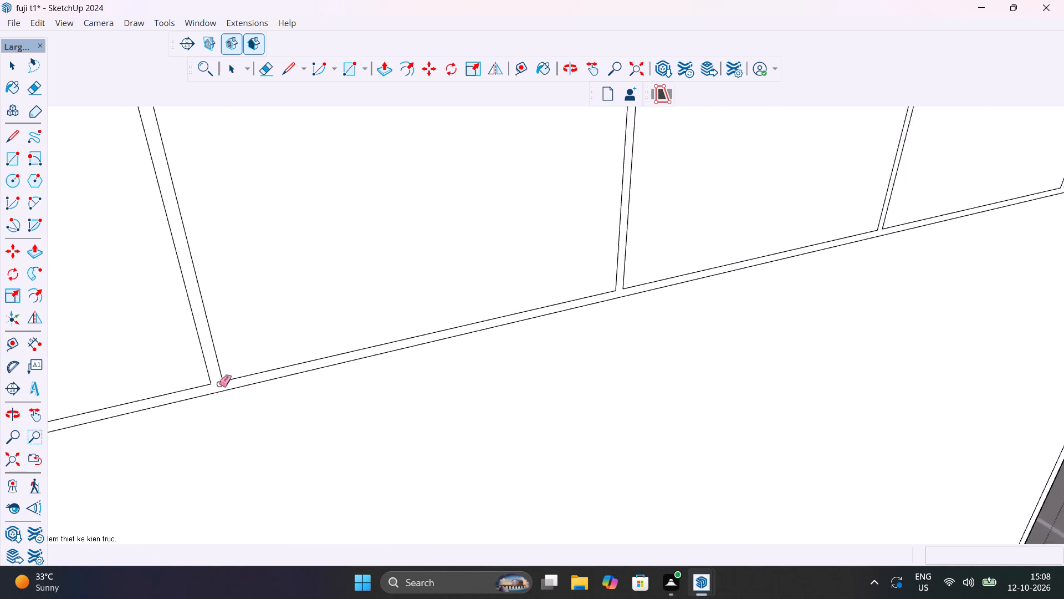
{"action": "scroll", "coordinate": [219, 384], "scroll_direction": "down", "scroll_amount": 20}
{"action": "scroll", "coordinate": [112, 402], "scroll_direction": "up", "scroll_amount": 13}
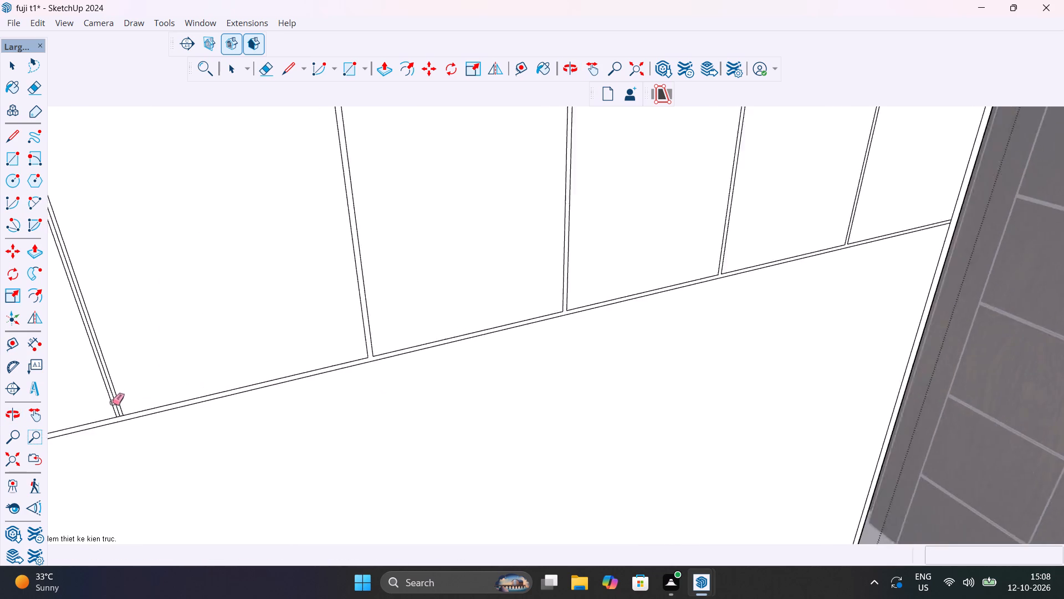
{"action": "scroll", "coordinate": [112, 402], "scroll_direction": "up", "scroll_amount": 11}
{"action": "left_click", "coordinate": [135, 447]}
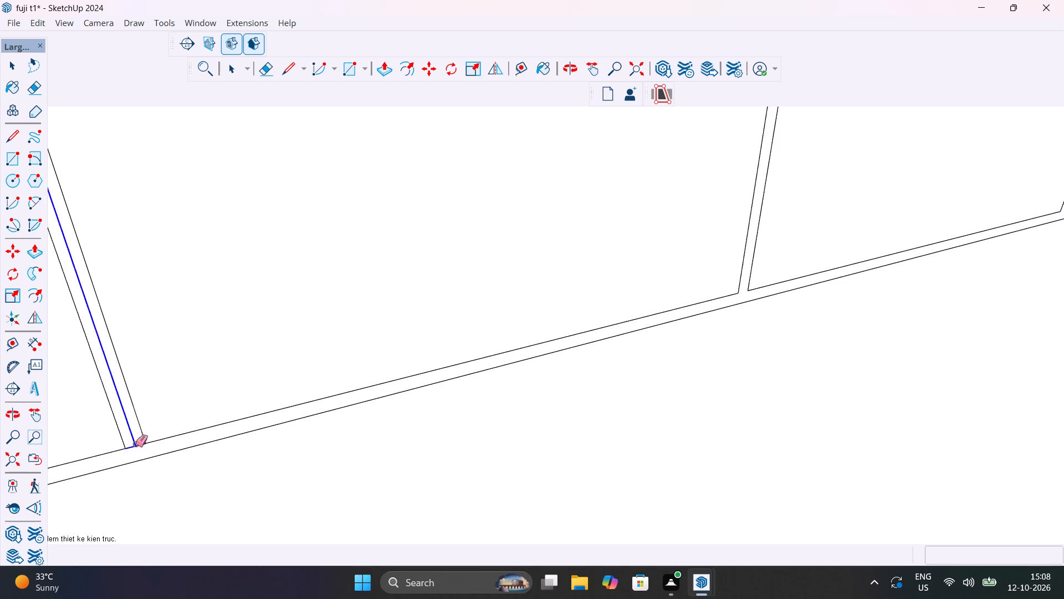
Examine the wardrobe front's upper band, checking the divider gaps along its top edge and the horizontal gap below.
{"action": "scroll", "coordinate": [135, 443], "scroll_direction": "down", "scroll_amount": 14}
{"action": "middle_click_drag", "start_coordinate": [191, 440], "coordinate": [590, 343], "text": "shift"}
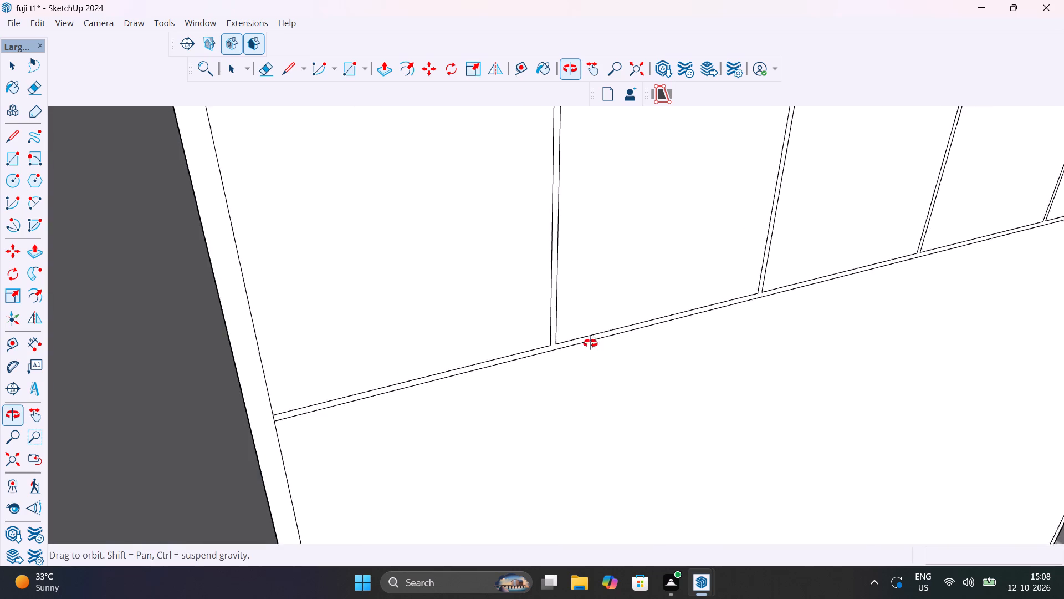
{"action": "middle_click_drag", "start_coordinate": [590, 343], "coordinate": [529, 351], "text": "shift"}
{"action": "scroll", "coordinate": [529, 354], "scroll_direction": "down", "scroll_amount": 7, "text": "shift"}
{"action": "middle_click_drag", "start_coordinate": [582, 297], "coordinate": [489, 448], "text": "shift"}
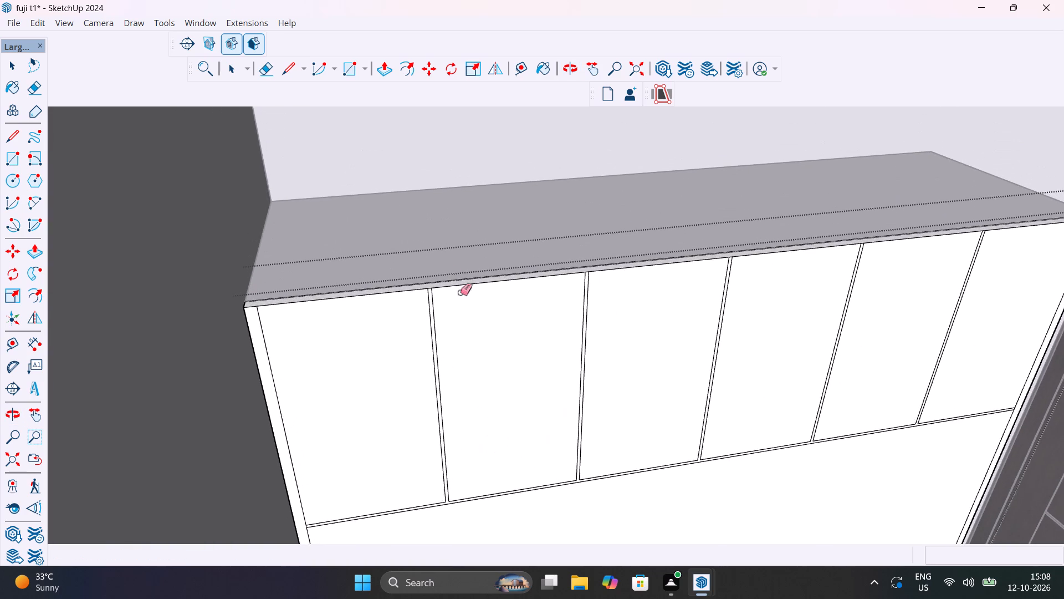
{"action": "scroll", "coordinate": [444, 296], "scroll_direction": "up", "scroll_amount": 6}
{"action": "scroll", "coordinate": [756, 297], "scroll_direction": "down", "scroll_amount": 7}
{"action": "middle_click_drag", "start_coordinate": [884, 319], "coordinate": [682, 311]}
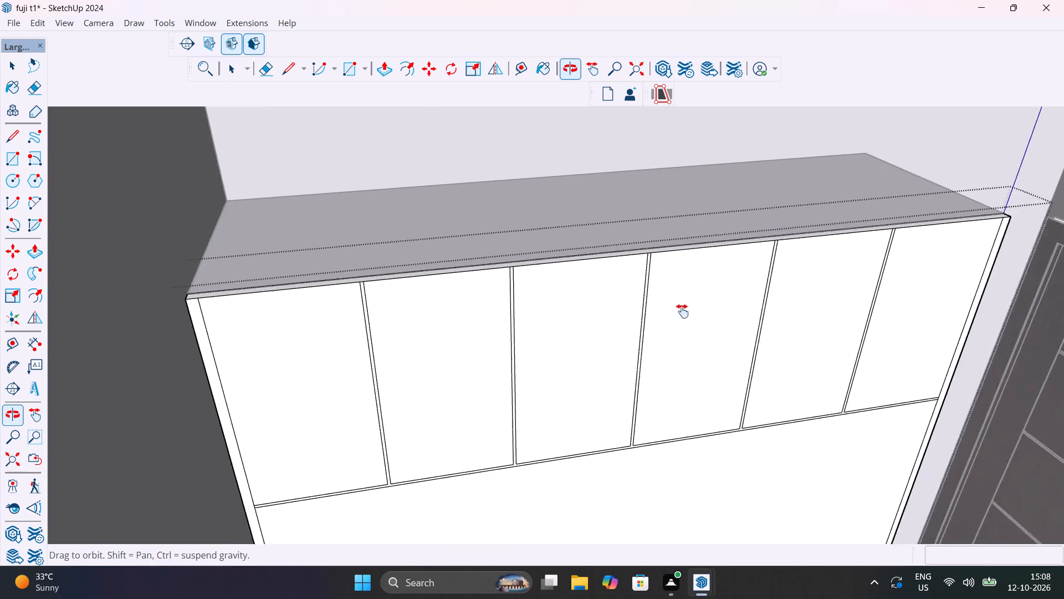
{"action": "middle_click_drag", "start_coordinate": [682, 311], "coordinate": [600, 294]}
{"action": "scroll", "coordinate": [620, 349], "scroll_direction": "down", "scroll_amount": 5}
{"action": "middle_click_drag", "start_coordinate": [643, 392], "coordinate": [643, 316]}
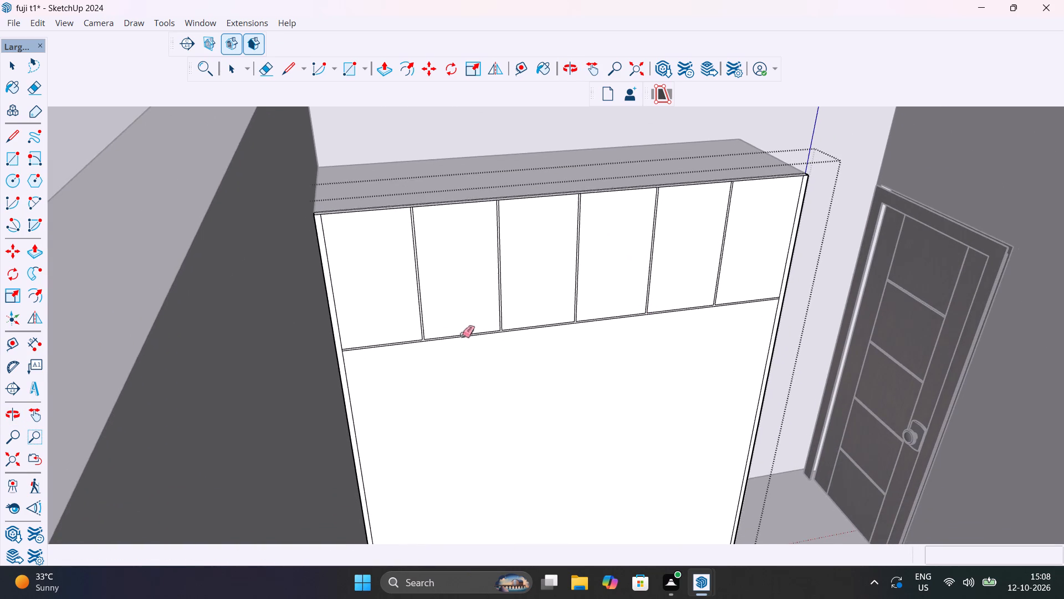
Push the joined face of the divider and horizontal gaps 1" back through the wardrobe's front panel.
{"action": "scroll", "coordinate": [416, 344], "scroll_direction": "up", "scroll_amount": 13}
{"action": "key", "text": "space"}
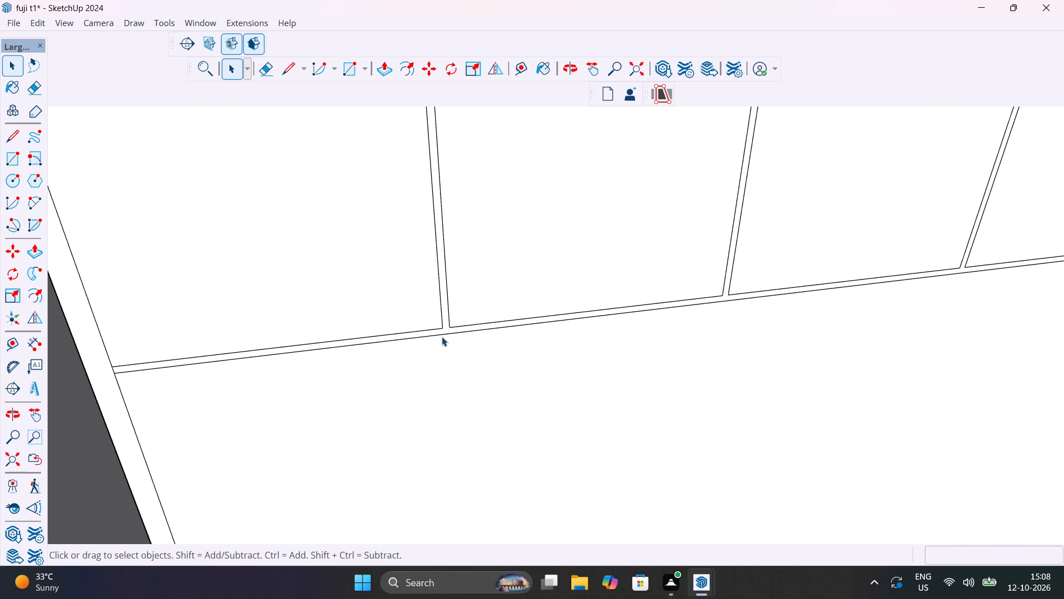
{"action": "left_click", "coordinate": [444, 329]}
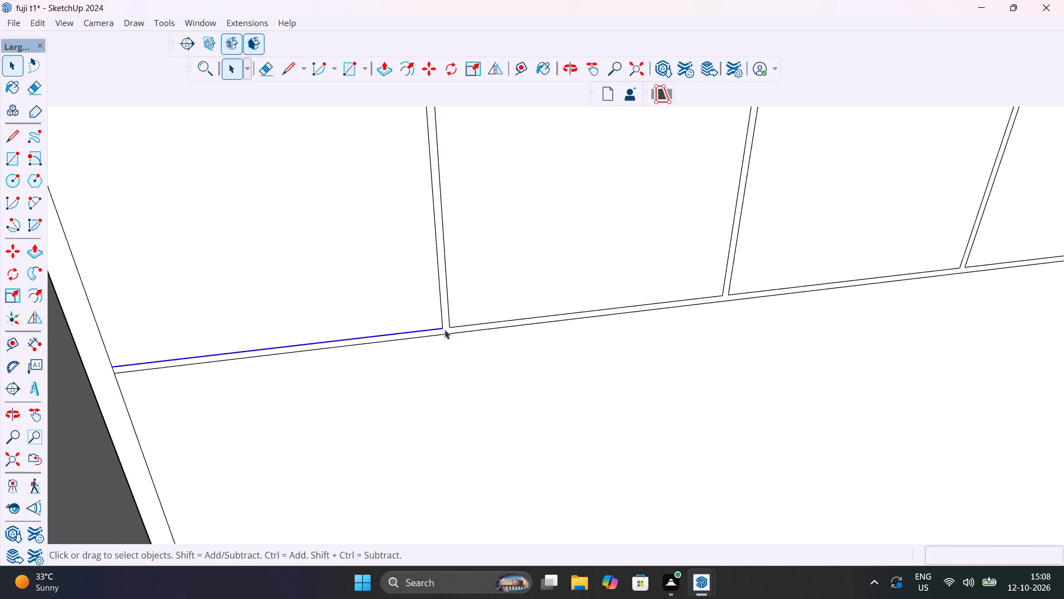
{"action": "scroll", "coordinate": [445, 327], "scroll_direction": "up", "scroll_amount": 7}
{"action": "left_click", "coordinate": [445, 327]}
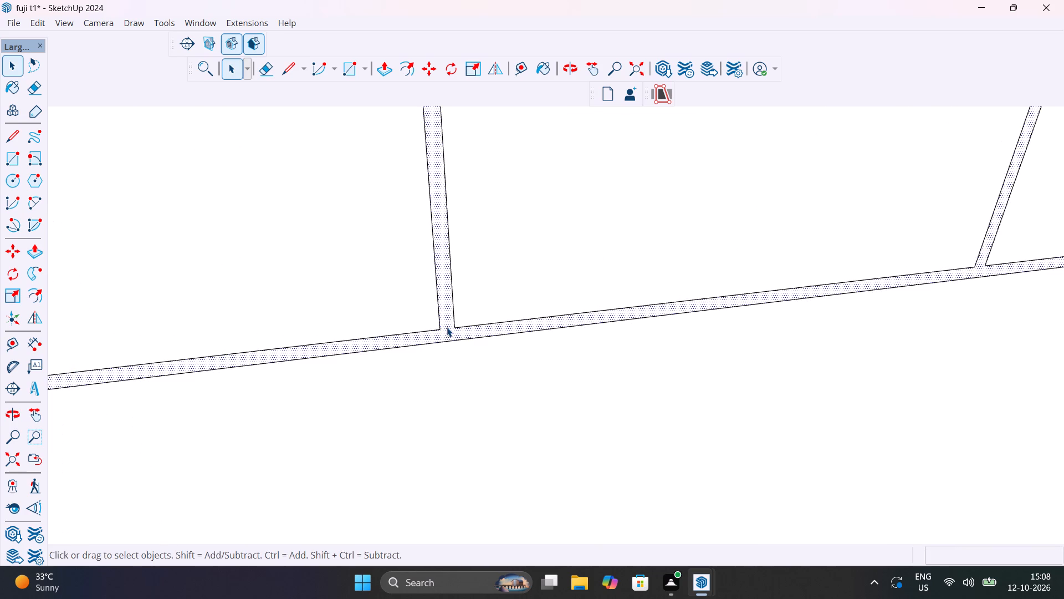
{"action": "scroll", "coordinate": [447, 327], "scroll_direction": "down", "scroll_amount": 16}
{"action": "scroll", "coordinate": [447, 327], "scroll_direction": "down", "scroll_amount": 7}
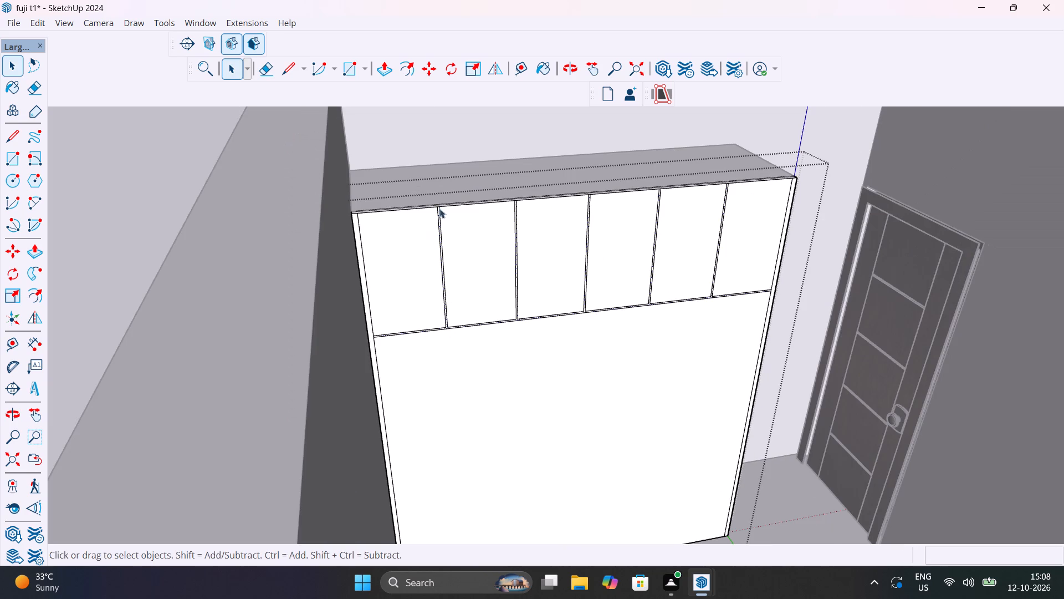
{"action": "scroll", "coordinate": [444, 197], "scroll_direction": "up", "scroll_amount": 5}
{"action": "scroll", "coordinate": [441, 214], "scroll_direction": "up", "scroll_amount": 17}
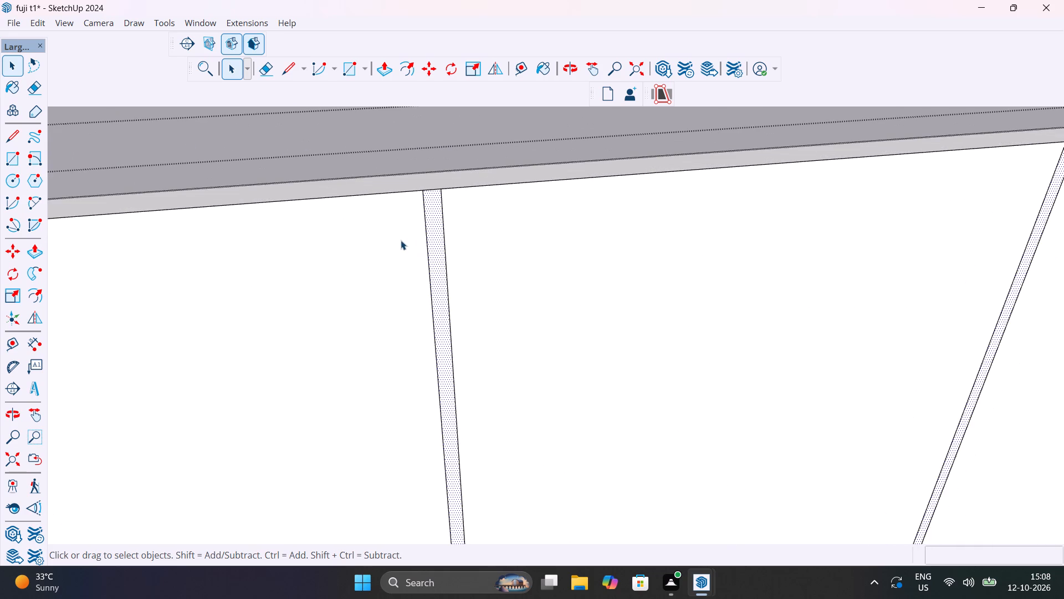
{"action": "key", "text": "p"}
{"action": "left_click", "coordinate": [435, 221]}
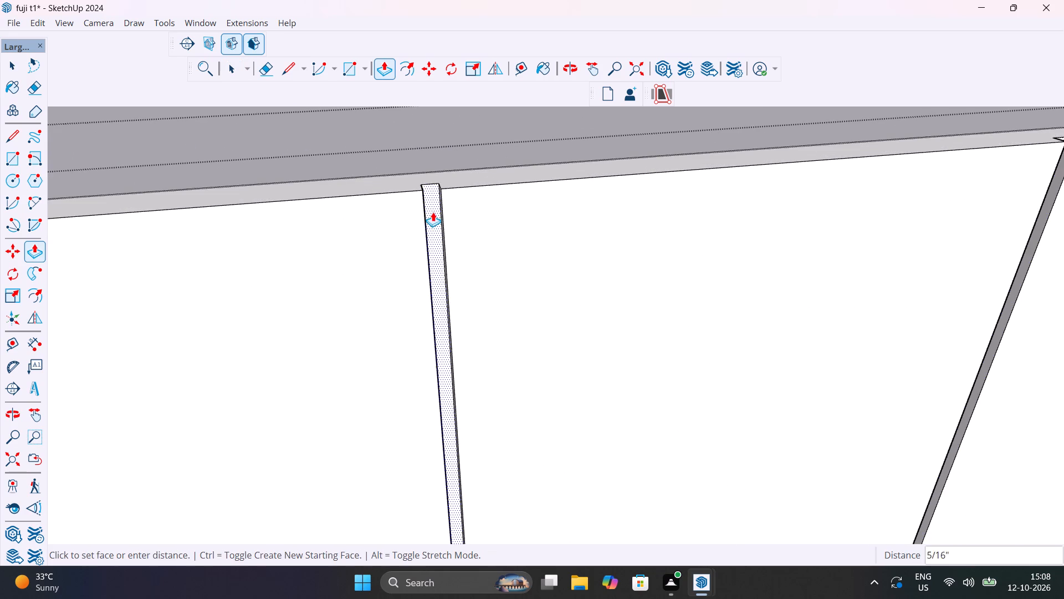
{"action": "left_click", "coordinate": [434, 187]}
{"action": "scroll", "coordinate": [436, 238], "scroll_direction": "down", "scroll_amount": 12}
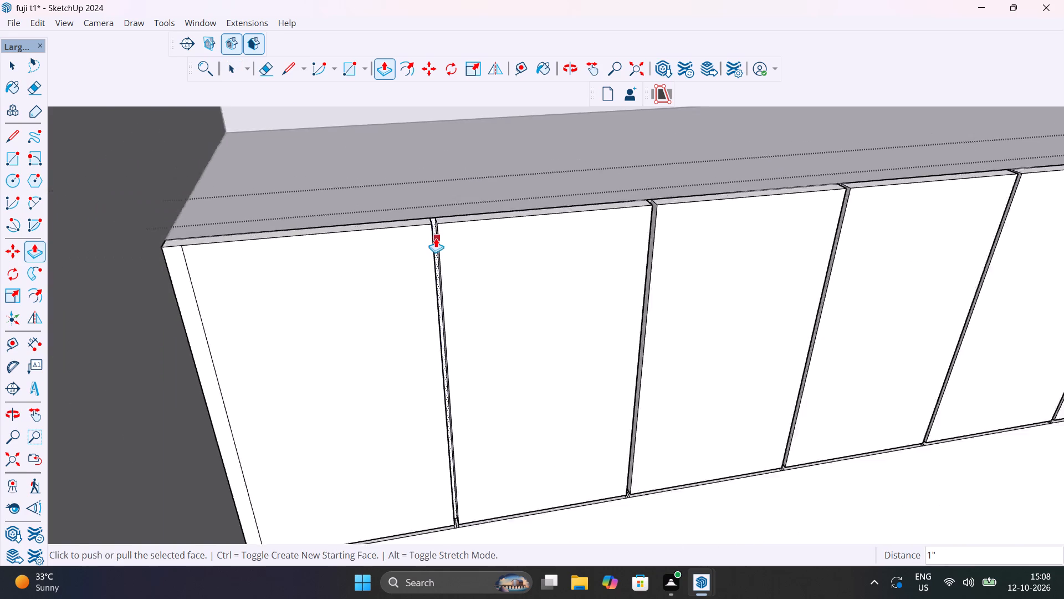
{"action": "scroll", "coordinate": [436, 238], "scroll_direction": "down", "scroll_amount": 11}
{"action": "key", "text": "space"}
Erase the three leftover cross lines in the horizontal groove below the divider farthest from the room door.
{"action": "scroll", "coordinate": [393, 376], "scroll_direction": "up", "scroll_amount": 10}
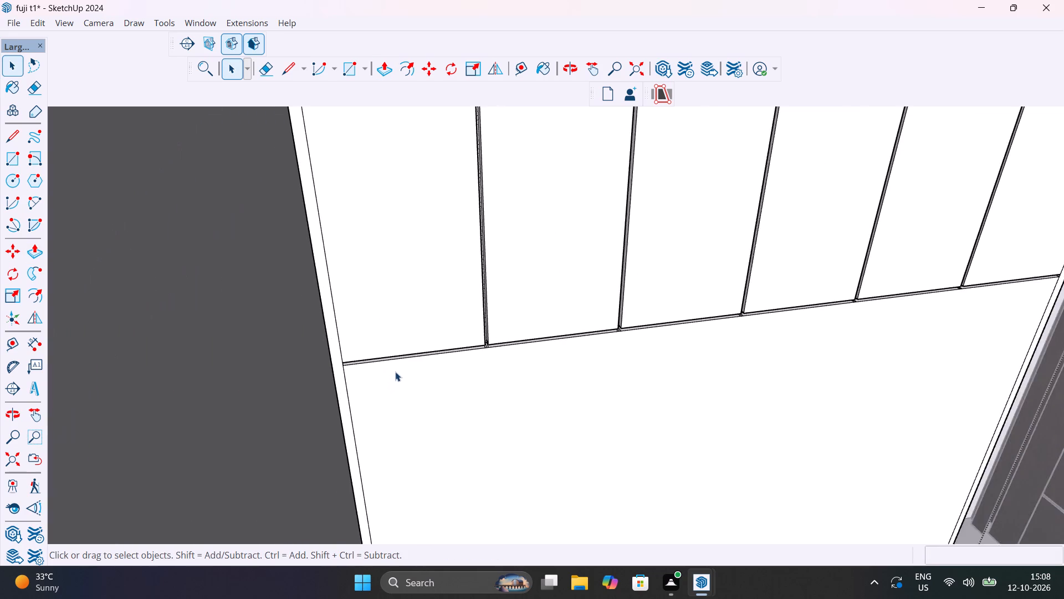
{"action": "scroll", "coordinate": [395, 372], "scroll_direction": "up", "scroll_amount": 3}
{"action": "middle_click_drag", "start_coordinate": [513, 366], "coordinate": [487, 250]}
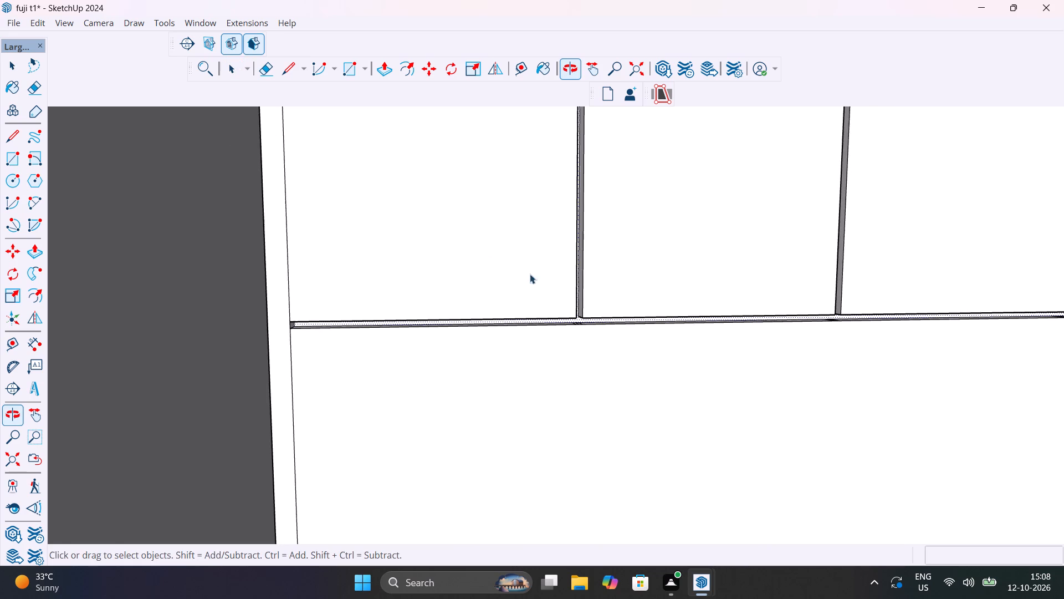
{"action": "scroll", "coordinate": [599, 327], "scroll_direction": "up", "scroll_amount": 12}
{"action": "middle_click_drag", "start_coordinate": [569, 347], "coordinate": [546, 478]}
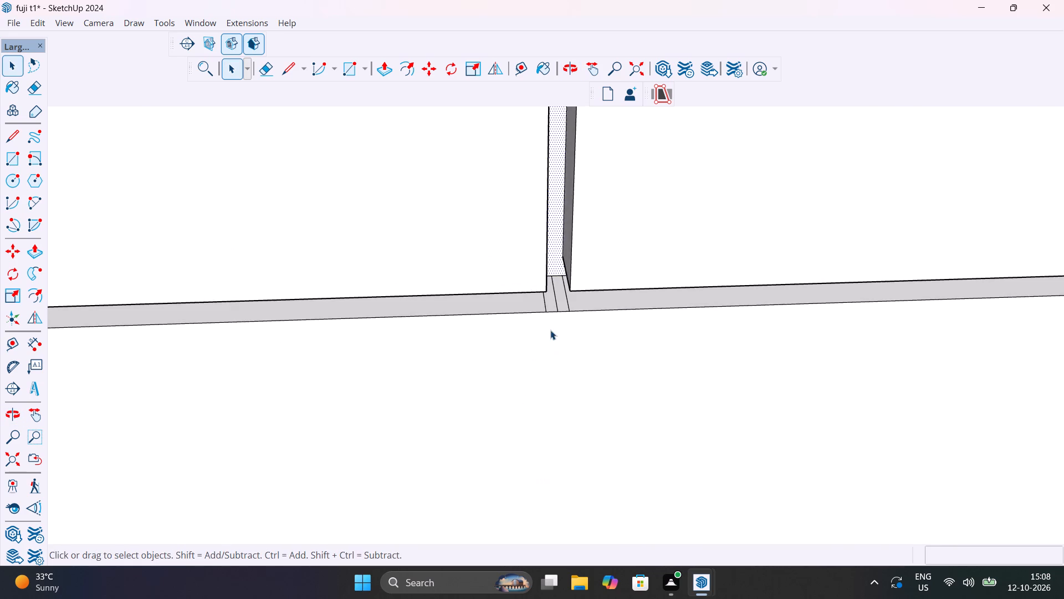
{"action": "scroll", "coordinate": [555, 323], "scroll_direction": "up", "scroll_amount": 13}
{"action": "key", "text": "e"}
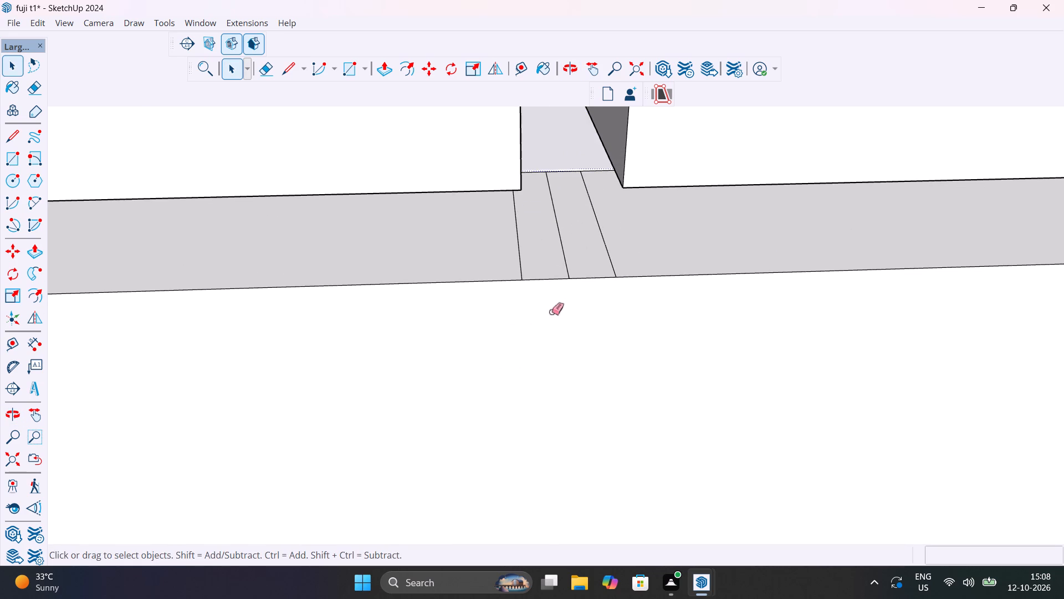
{"action": "left_click_drag", "start_coordinate": [514, 263], "coordinate": [625, 243]}
{"action": "middle_click_drag", "start_coordinate": [635, 267], "coordinate": [618, 258]}
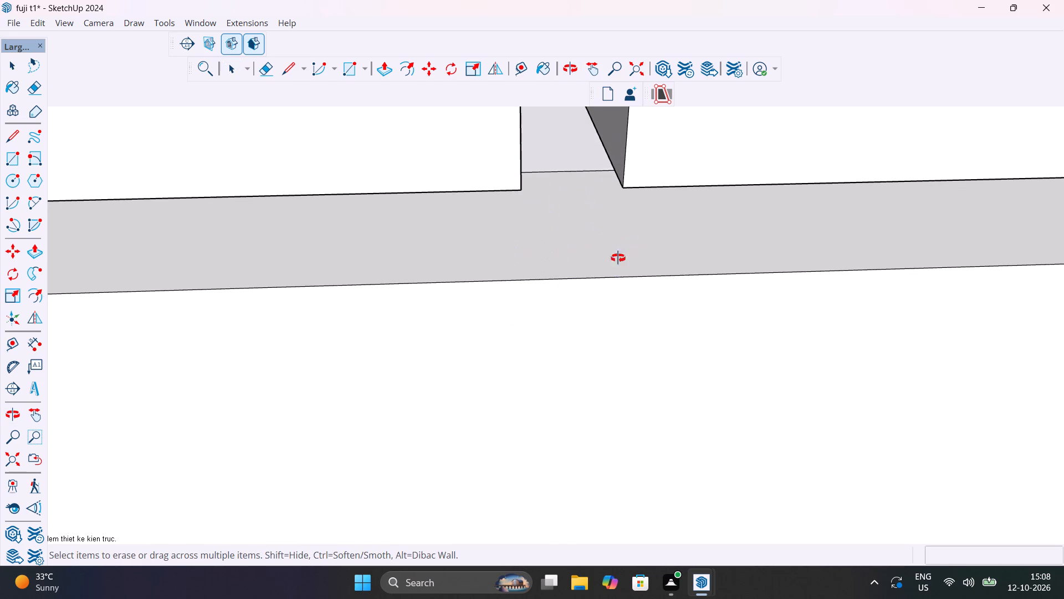
{"action": "middle_click_drag", "start_coordinate": [618, 258], "coordinate": [610, 225]}
Erase the leftover cross lines in the horizontal groove below the second and third dividers, counting from the end farthest from the room door.
{"action": "scroll", "coordinate": [616, 239], "scroll_direction": "down", "scroll_amount": 13}
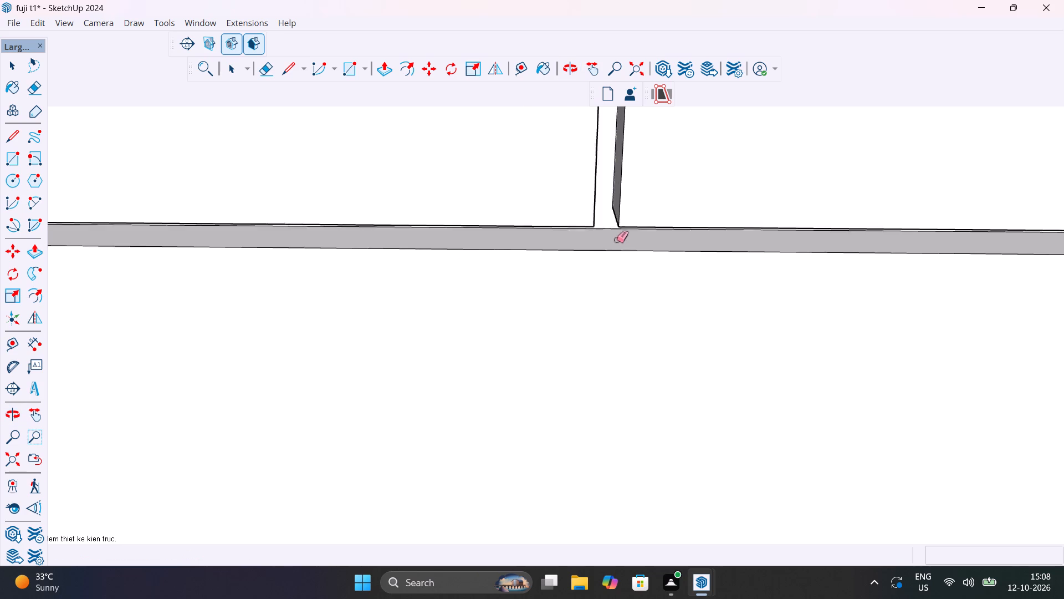
{"action": "scroll", "coordinate": [616, 240], "scroll_direction": "down", "scroll_amount": 8}
{"action": "middle_click_drag", "start_coordinate": [770, 258], "coordinate": [218, 311], "text": "shift"}
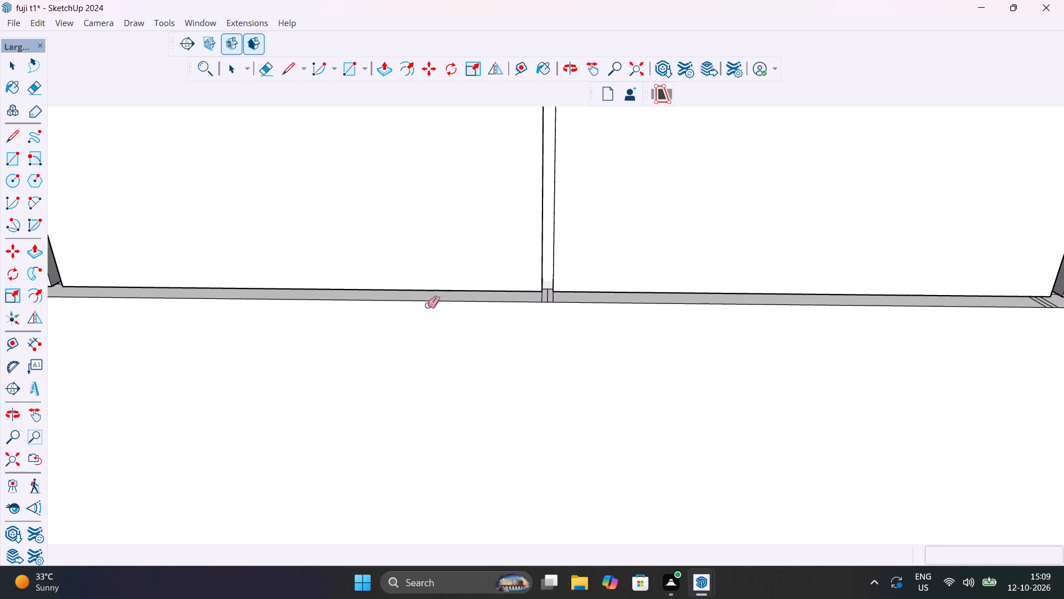
{"action": "scroll", "coordinate": [593, 287], "scroll_direction": "up", "scroll_amount": 12}
{"action": "scroll", "coordinate": [443, 328], "scroll_direction": "up", "scroll_amount": 5}
{"action": "left_click_drag", "start_coordinate": [407, 314], "coordinate": [494, 317]}
{"action": "scroll", "coordinate": [494, 321], "scroll_direction": "down", "scroll_amount": 20}
{"action": "scroll", "coordinate": [494, 321], "scroll_direction": "down", "scroll_amount": 4}
{"action": "middle_click_drag", "start_coordinate": [787, 327], "coordinate": [781, 325], "text": "shift"}
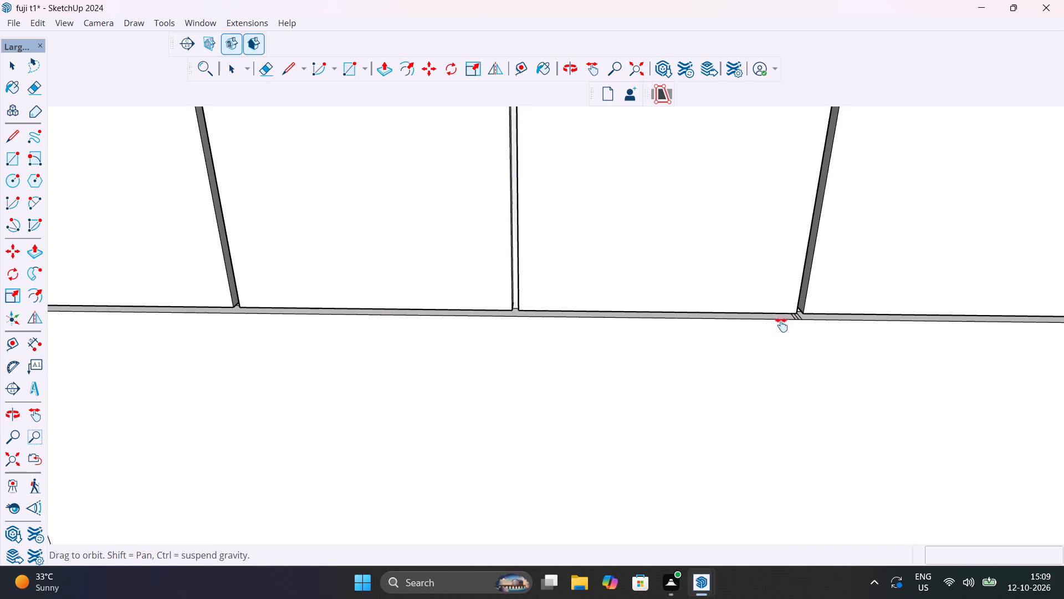
{"action": "middle_click_drag", "start_coordinate": [781, 325], "coordinate": [633, 339], "text": "shift"}
{"action": "scroll", "coordinate": [656, 329], "scroll_direction": "up", "scroll_amount": 20}
{"action": "scroll", "coordinate": [656, 329], "scroll_direction": "up", "scroll_amount": 1}
{"action": "left_click_drag", "start_coordinate": [550, 338], "coordinate": [632, 343]}
Erase the leftover cross lines in the horizontal groove below the two dividers nearest the room door.
{"action": "scroll", "coordinate": [628, 343], "scroll_direction": "down", "scroll_amount": 20}
{"action": "scroll", "coordinate": [628, 343], "scroll_direction": "down", "scroll_amount": 10}
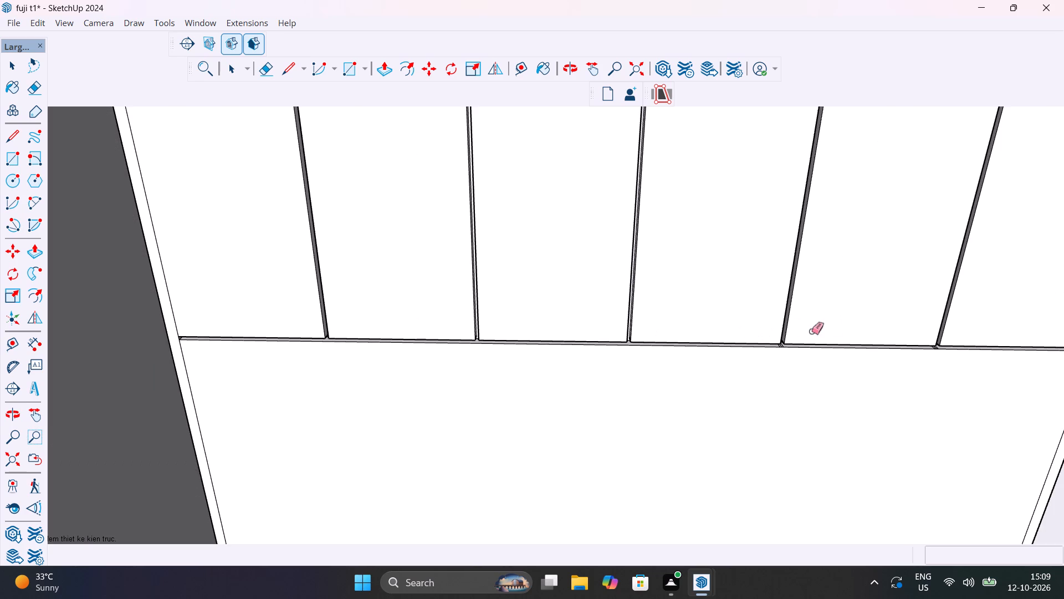
{"action": "scroll", "coordinate": [785, 346], "scroll_direction": "up", "scroll_amount": 20}
{"action": "scroll", "coordinate": [785, 346], "scroll_direction": "up", "scroll_amount": 8}
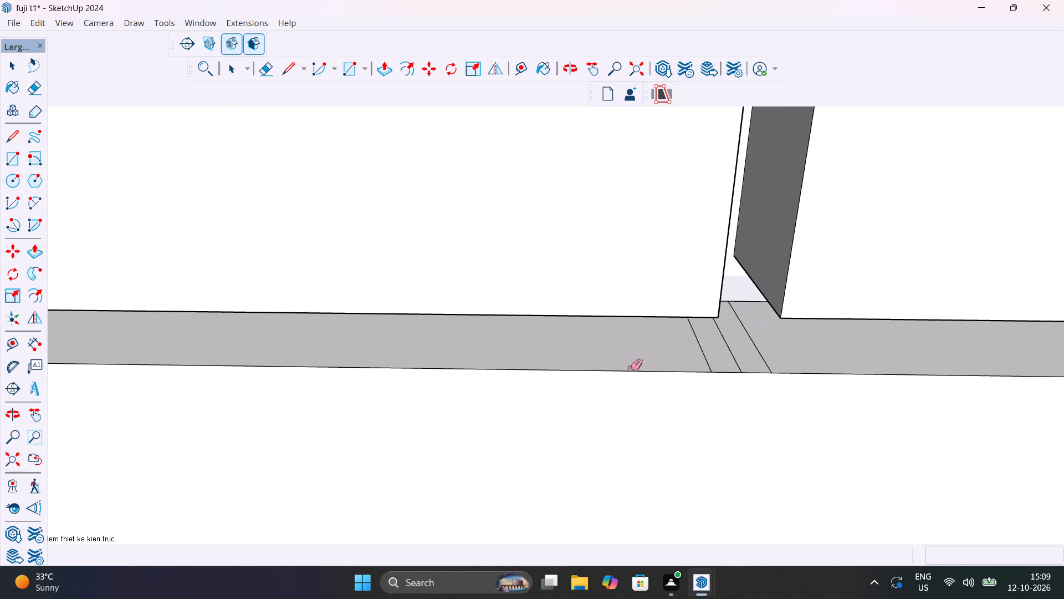
{"action": "left_click_drag", "start_coordinate": [695, 343], "coordinate": [765, 343]}
{"action": "scroll", "coordinate": [756, 353], "scroll_direction": "down", "scroll_amount": 9}
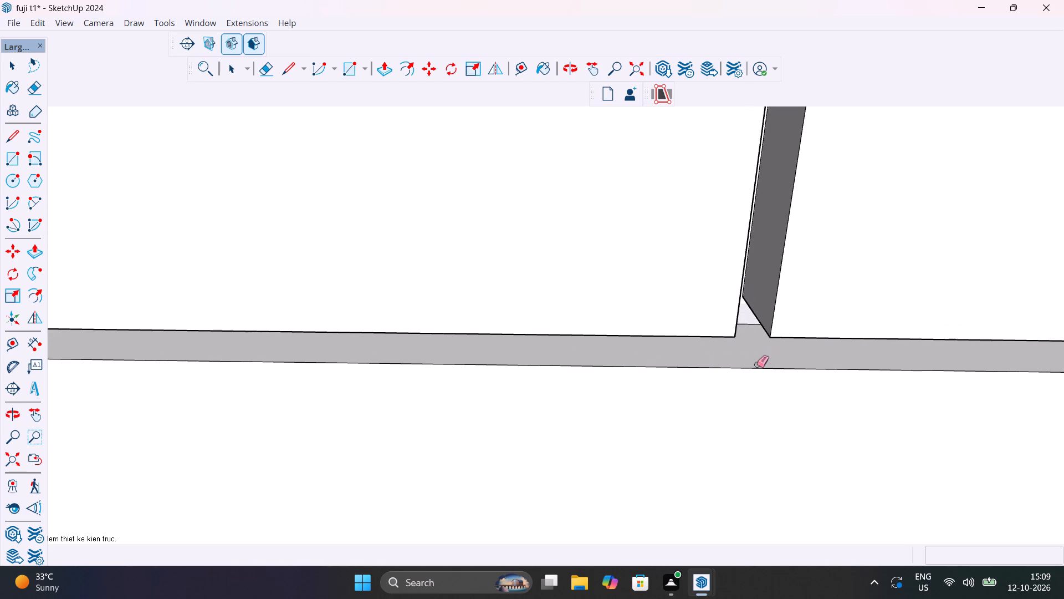
{"action": "scroll", "coordinate": [756, 364], "scroll_direction": "down", "scroll_amount": 13}
{"action": "middle_click_drag", "start_coordinate": [901, 364], "coordinate": [296, 385], "text": "shift"}
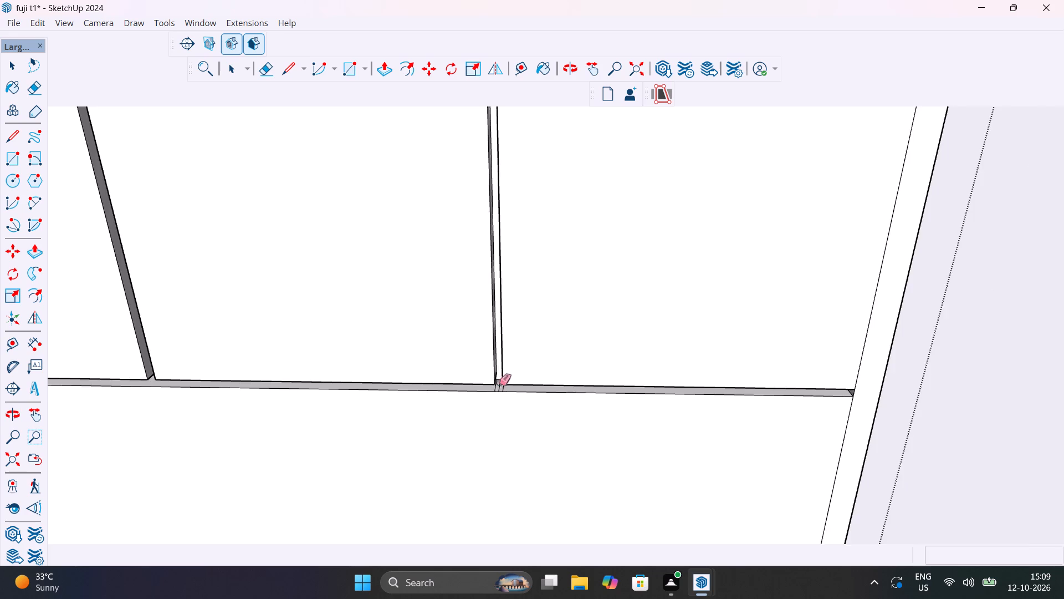
{"action": "scroll", "coordinate": [502, 381], "scroll_direction": "up", "scroll_amount": 19}
{"action": "left_click_drag", "start_coordinate": [452, 437], "coordinate": [535, 444]}
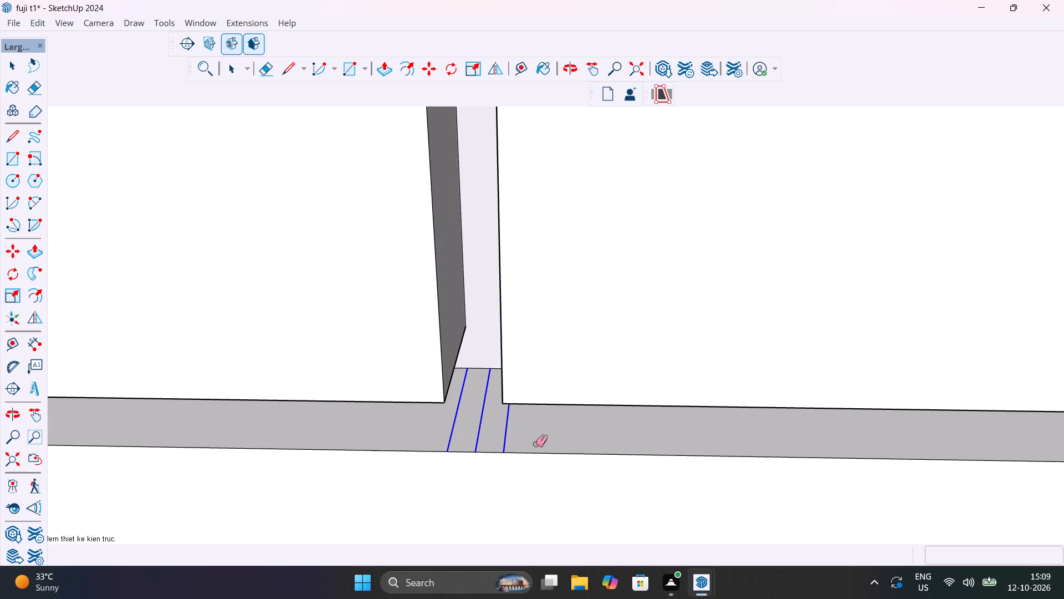
{"action": "left_click_drag", "start_coordinate": [535, 444], "coordinate": [538, 444]}
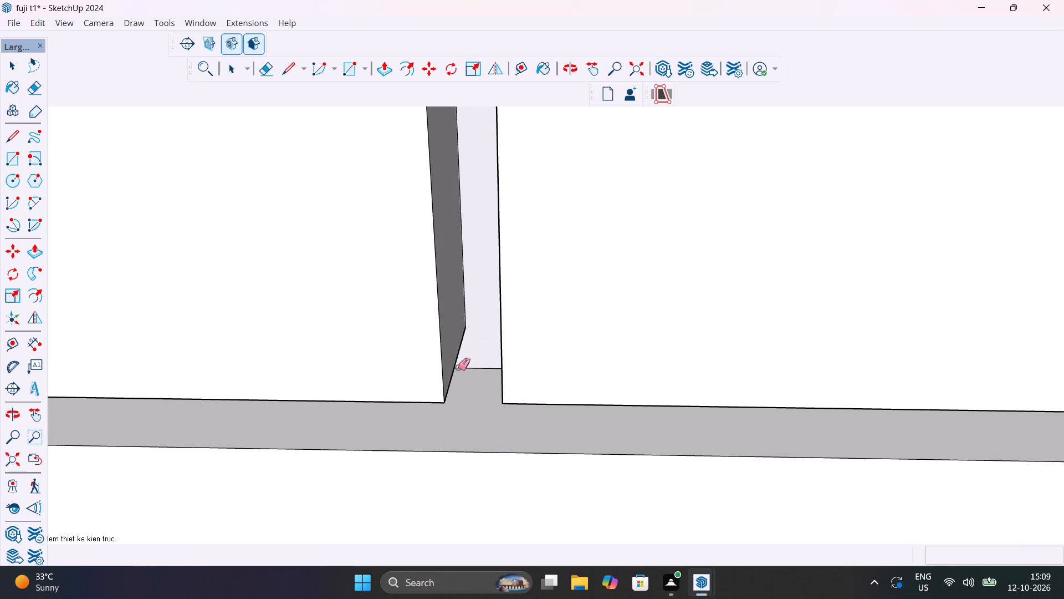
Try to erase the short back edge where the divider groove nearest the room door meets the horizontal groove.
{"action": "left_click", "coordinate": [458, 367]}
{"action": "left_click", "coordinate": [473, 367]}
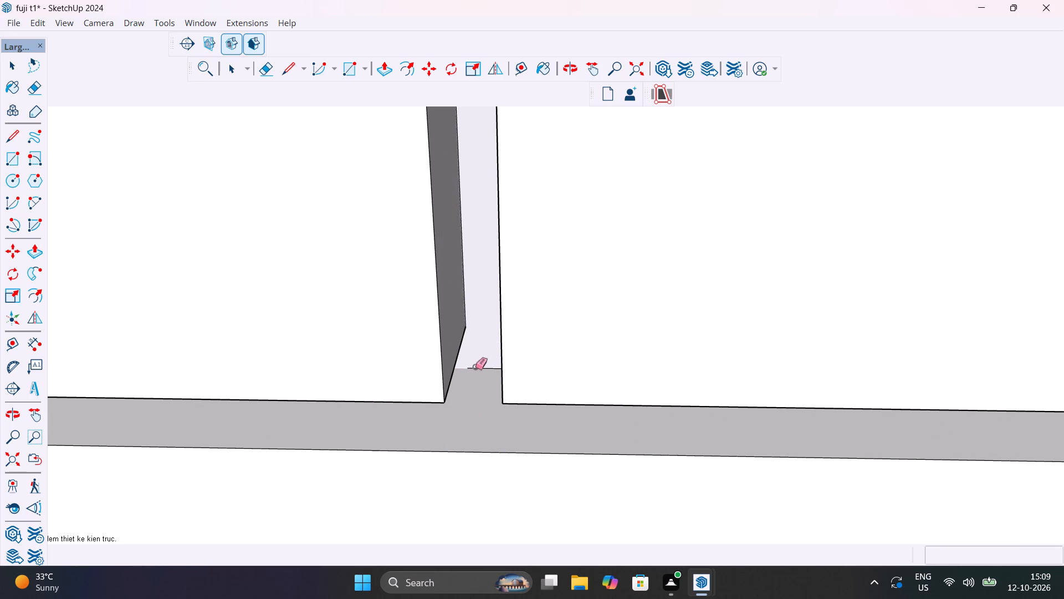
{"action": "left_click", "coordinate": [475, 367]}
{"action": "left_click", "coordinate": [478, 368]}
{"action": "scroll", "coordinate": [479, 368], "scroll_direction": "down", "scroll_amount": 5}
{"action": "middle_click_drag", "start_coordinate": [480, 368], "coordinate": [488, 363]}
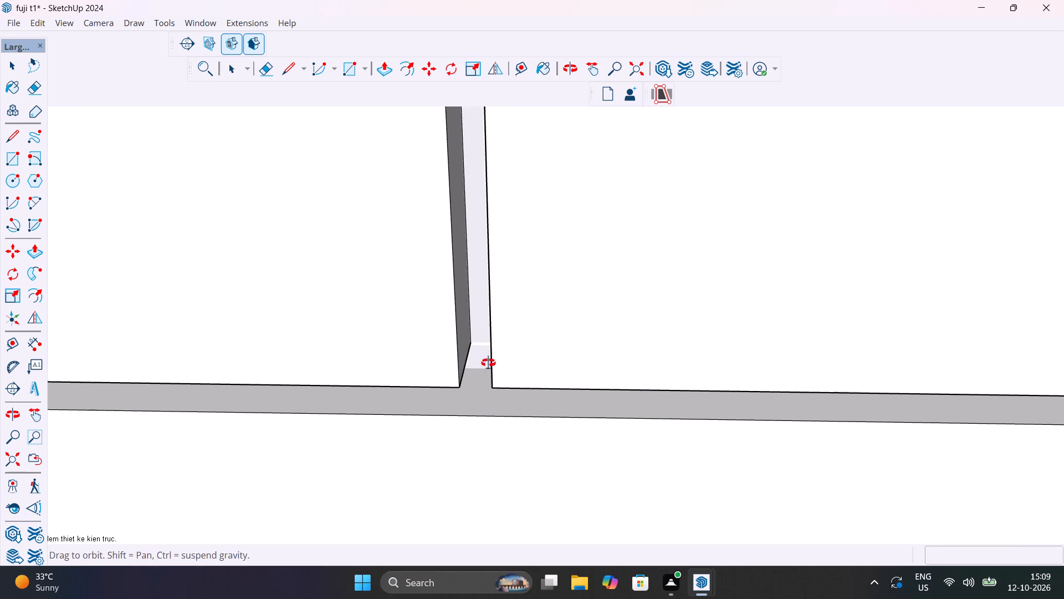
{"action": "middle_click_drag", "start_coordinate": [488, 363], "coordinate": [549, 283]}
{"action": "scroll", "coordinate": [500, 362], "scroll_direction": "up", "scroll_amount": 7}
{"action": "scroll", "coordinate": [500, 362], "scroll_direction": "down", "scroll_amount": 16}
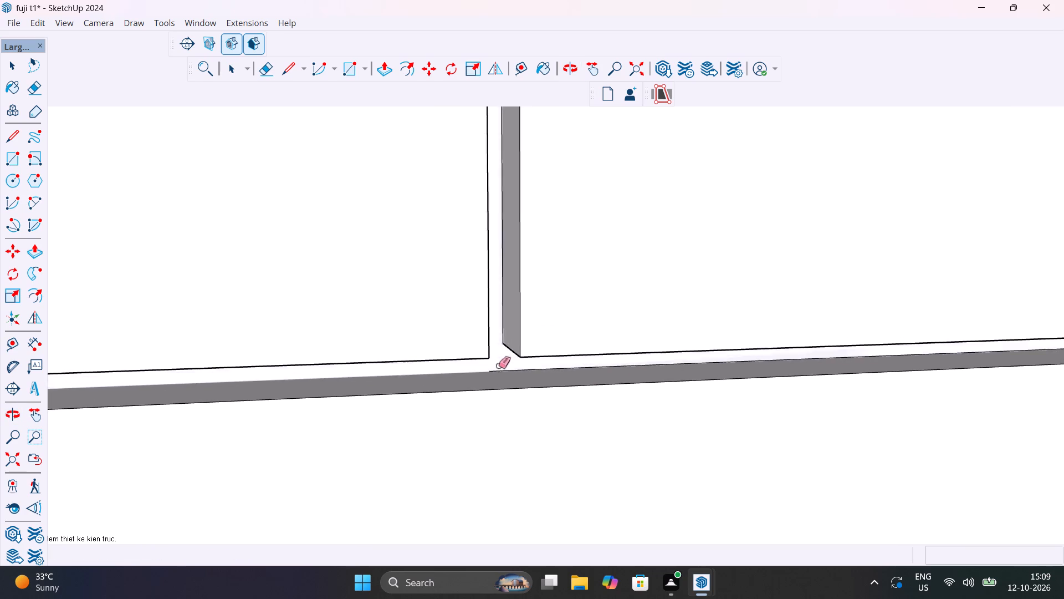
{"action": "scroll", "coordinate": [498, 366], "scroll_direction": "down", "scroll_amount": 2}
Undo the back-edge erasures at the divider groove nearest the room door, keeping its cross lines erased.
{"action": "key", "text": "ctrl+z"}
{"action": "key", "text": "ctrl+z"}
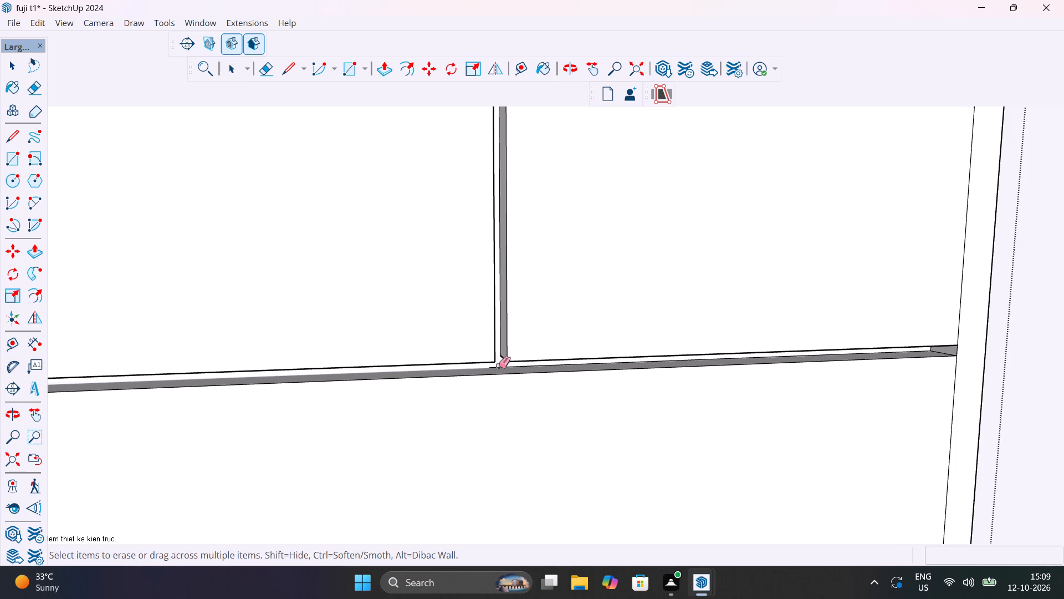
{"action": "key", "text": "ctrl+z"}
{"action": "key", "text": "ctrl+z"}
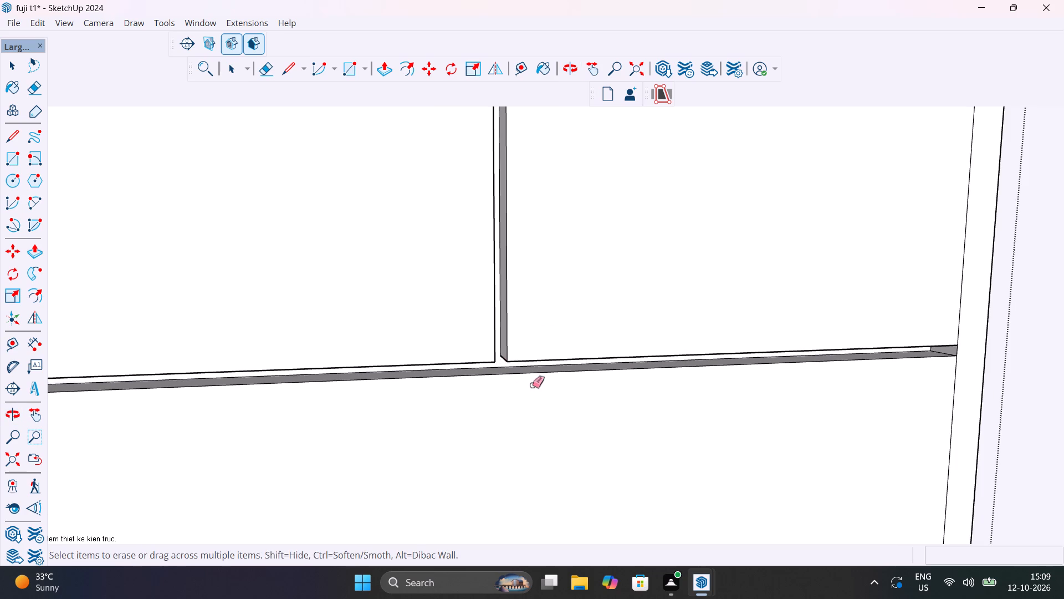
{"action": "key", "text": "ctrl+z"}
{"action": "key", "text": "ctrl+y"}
Examine the recessed grooves across the wardrobe's upper door band, including the horizontal groove's end farthest from the room door.
{"action": "scroll", "coordinate": [517, 383], "scroll_direction": "down", "scroll_amount": 15}
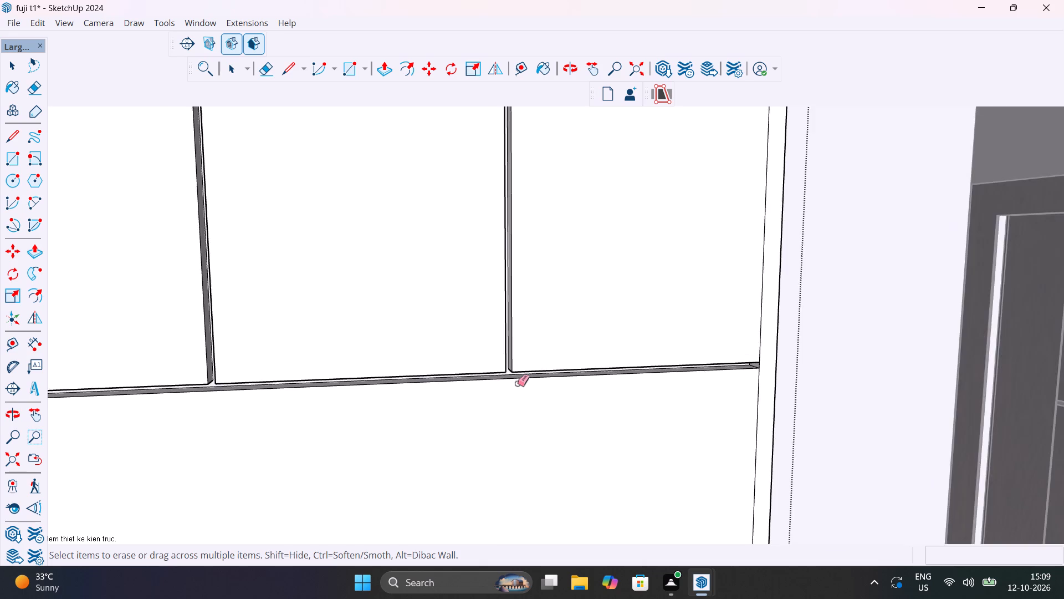
{"action": "scroll", "coordinate": [517, 383], "scroll_direction": "down", "scroll_amount": 4}
{"action": "middle_click_drag", "start_coordinate": [551, 377], "coordinate": [525, 505]}
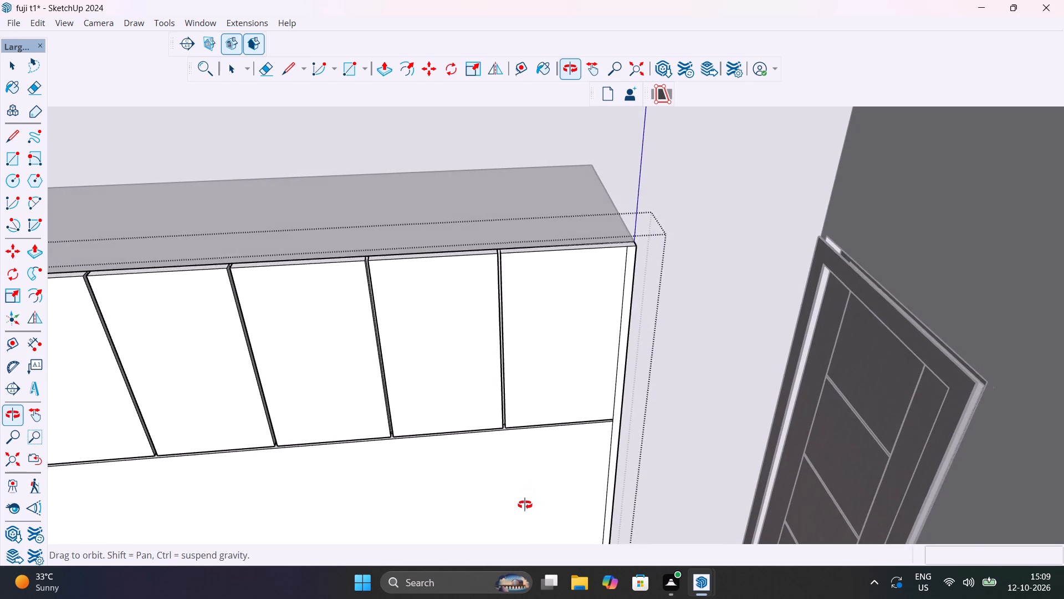
{"action": "middle_click_drag", "start_coordinate": [525, 505], "coordinate": [570, 460]}
{"action": "key", "text": "space"}
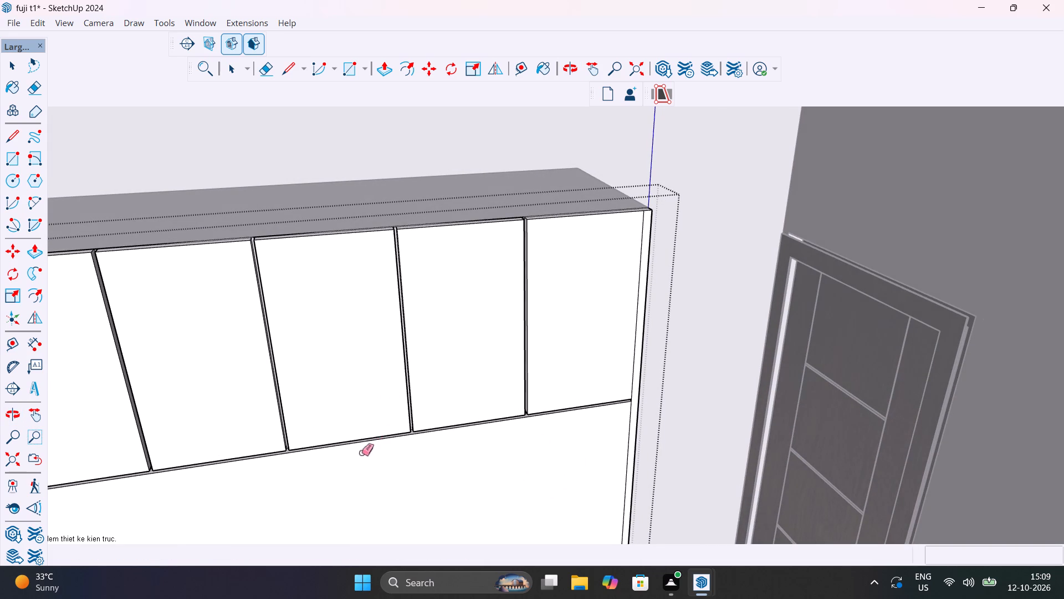
{"action": "scroll", "coordinate": [361, 453], "scroll_direction": "up", "scroll_amount": 3}
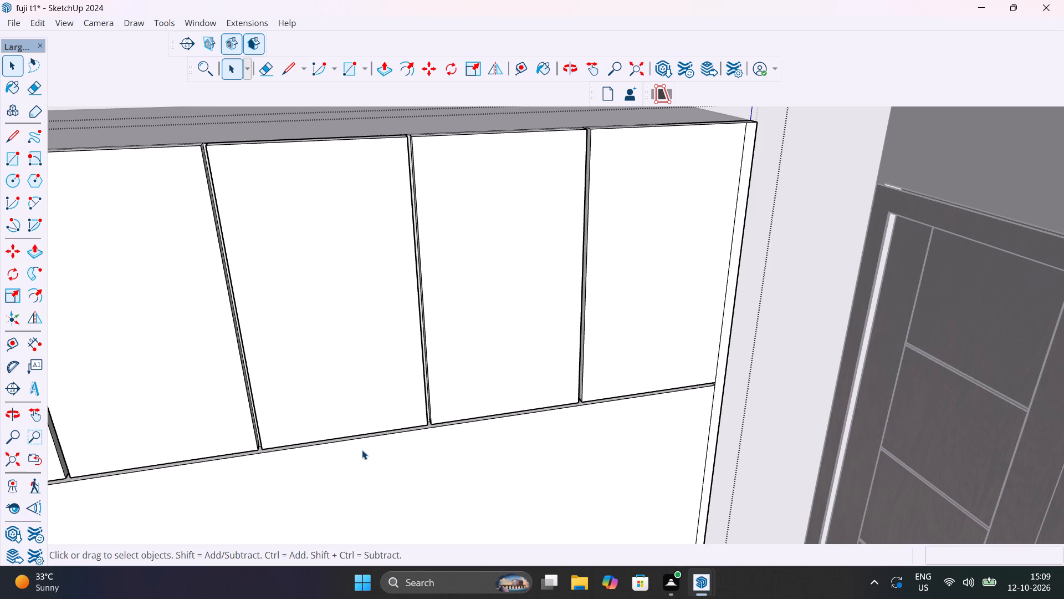
{"action": "scroll", "coordinate": [362, 450], "scroll_direction": "down", "scroll_amount": 11}
{"action": "middle_click_drag", "start_coordinate": [364, 448], "coordinate": [367, 448], "text": "shift"}
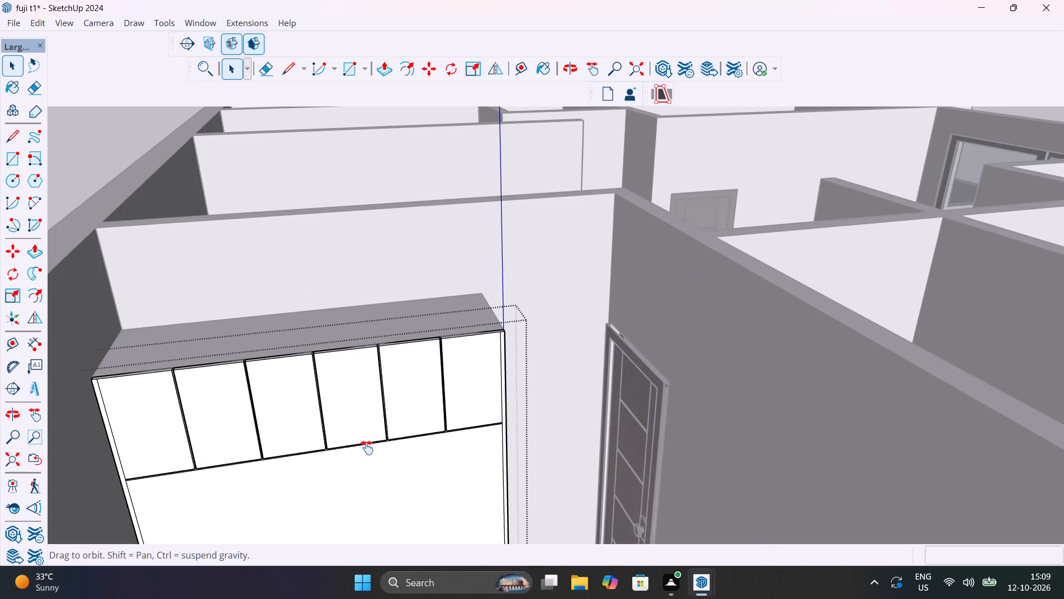
{"action": "middle_click_drag", "start_coordinate": [367, 448], "coordinate": [445, 319], "text": "shift"}
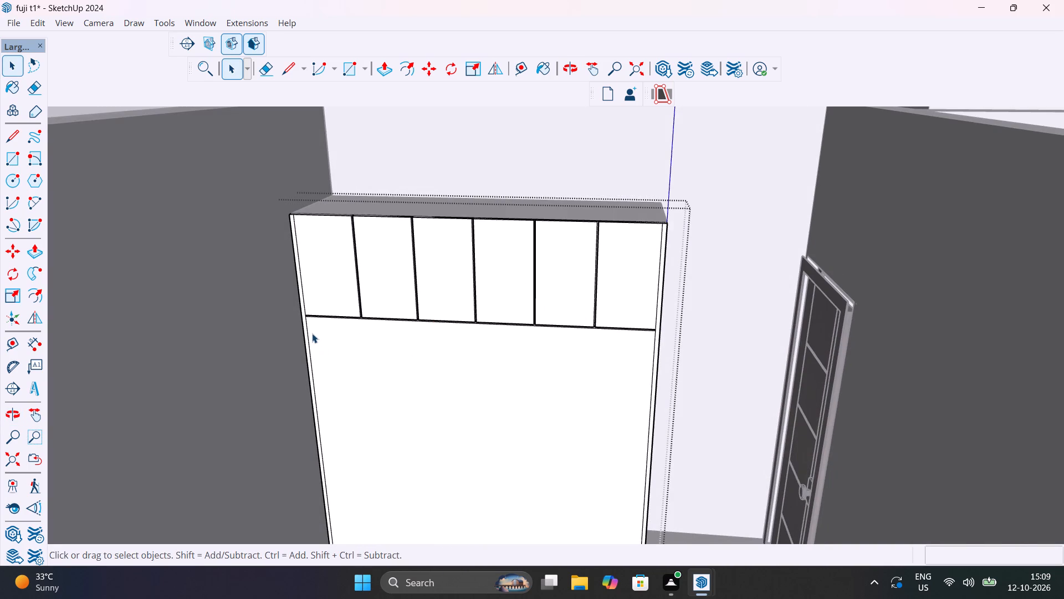
{"action": "scroll", "coordinate": [311, 331], "scroll_direction": "up", "scroll_amount": 3}
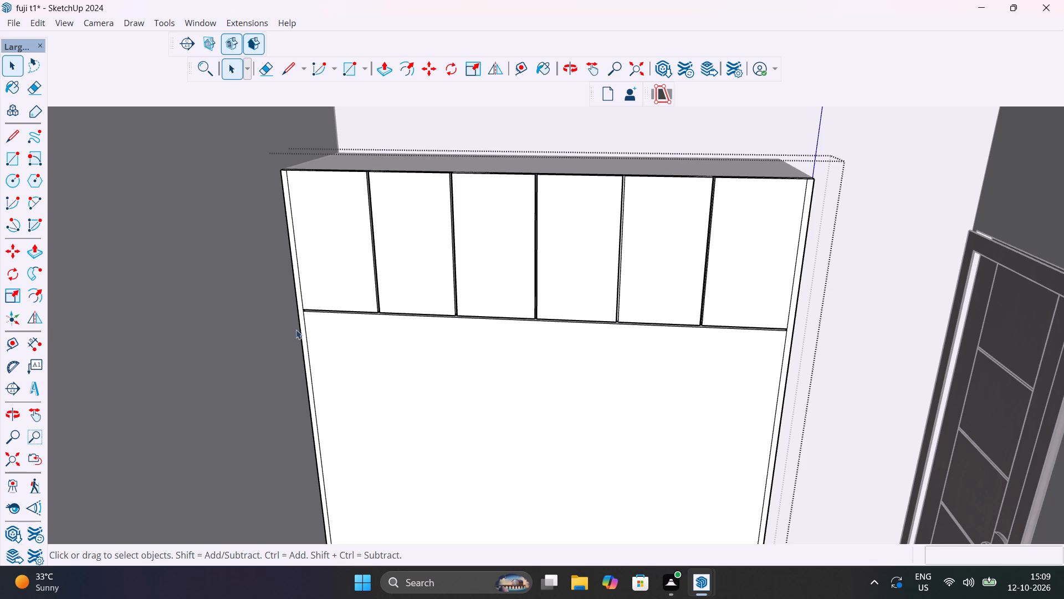
{"action": "scroll", "coordinate": [317, 321], "scroll_direction": "up", "scroll_amount": 6}
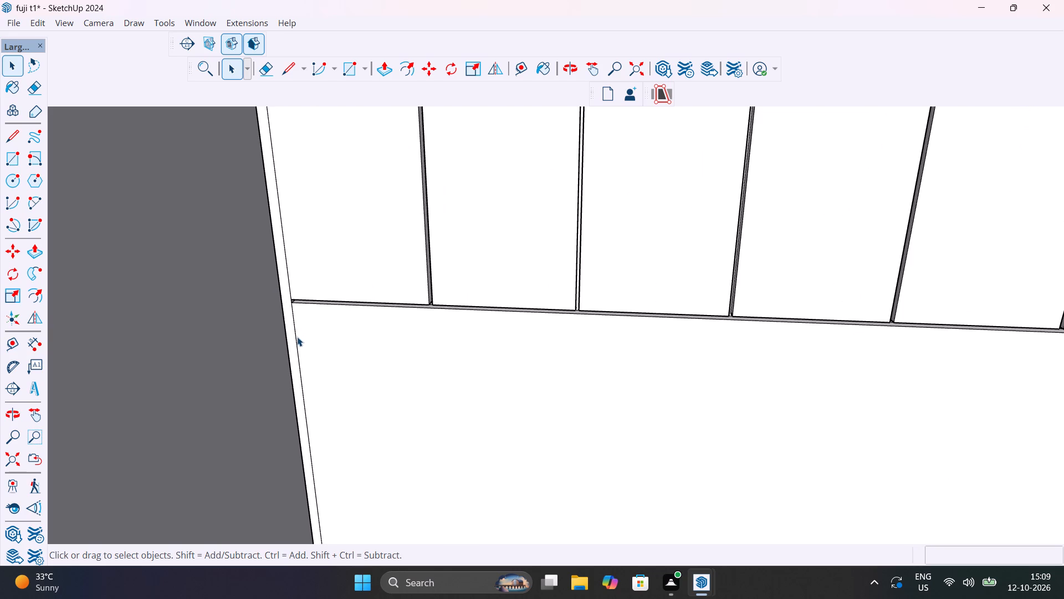
Copy the wardrobe front's vertical edge below the horizontal groove from the end farthest from the room door 6' 10" across to the opposite end.
{"action": "left_click", "coordinate": [296, 338]}
{"action": "middle_click_drag", "start_coordinate": [305, 341], "coordinate": [394, 319]}
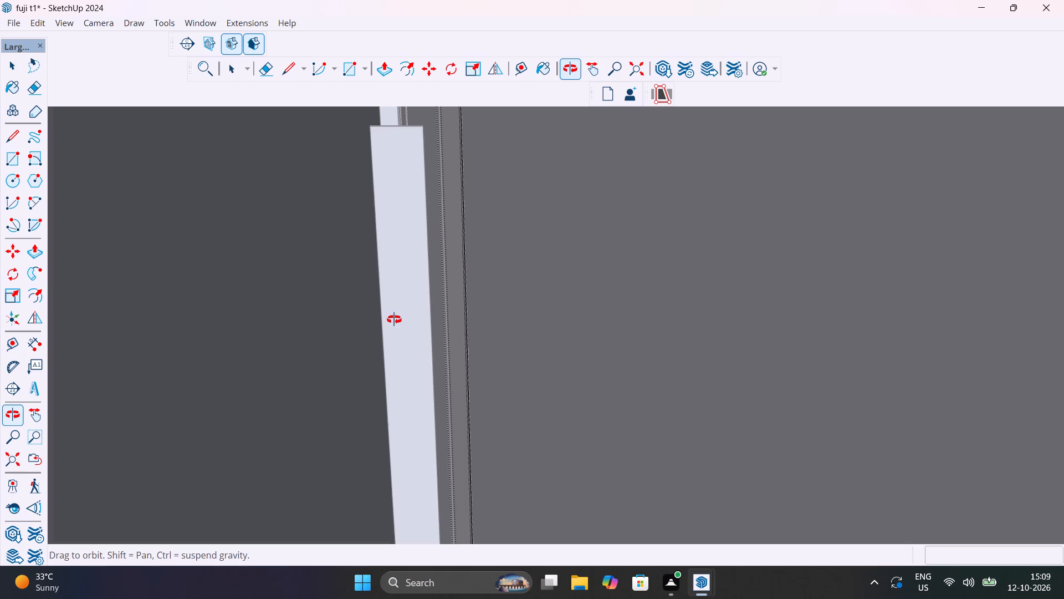
{"action": "middle_click_drag", "start_coordinate": [394, 319], "coordinate": [371, 345]}
{"action": "scroll", "coordinate": [429, 344], "scroll_direction": "up", "scroll_amount": 3}
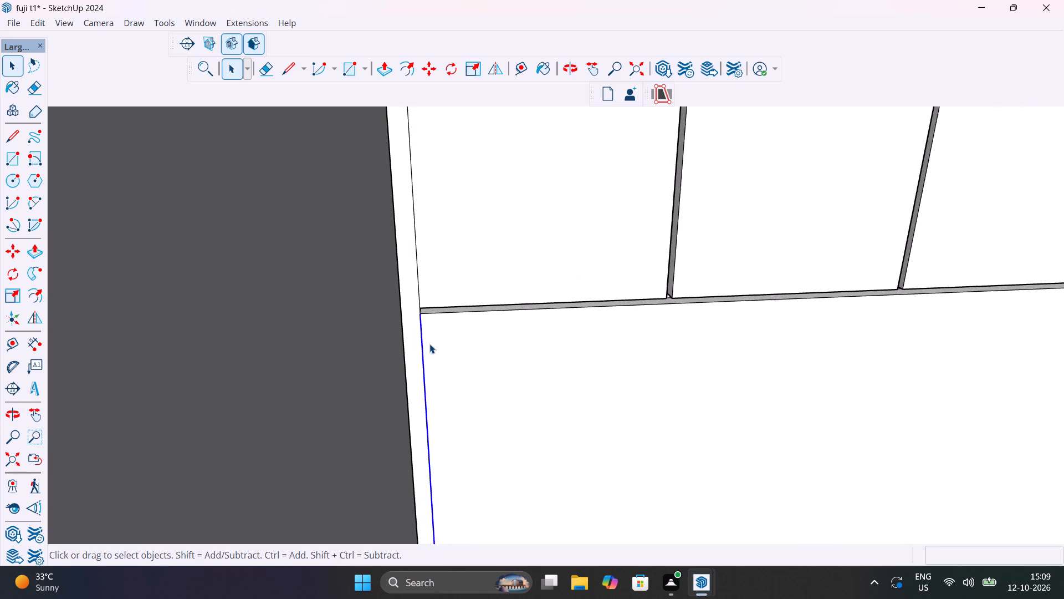
{"action": "scroll", "coordinate": [429, 344], "scroll_direction": "up", "scroll_amount": 10}
{"action": "middle_click_drag", "start_coordinate": [433, 327], "coordinate": [444, 354]}
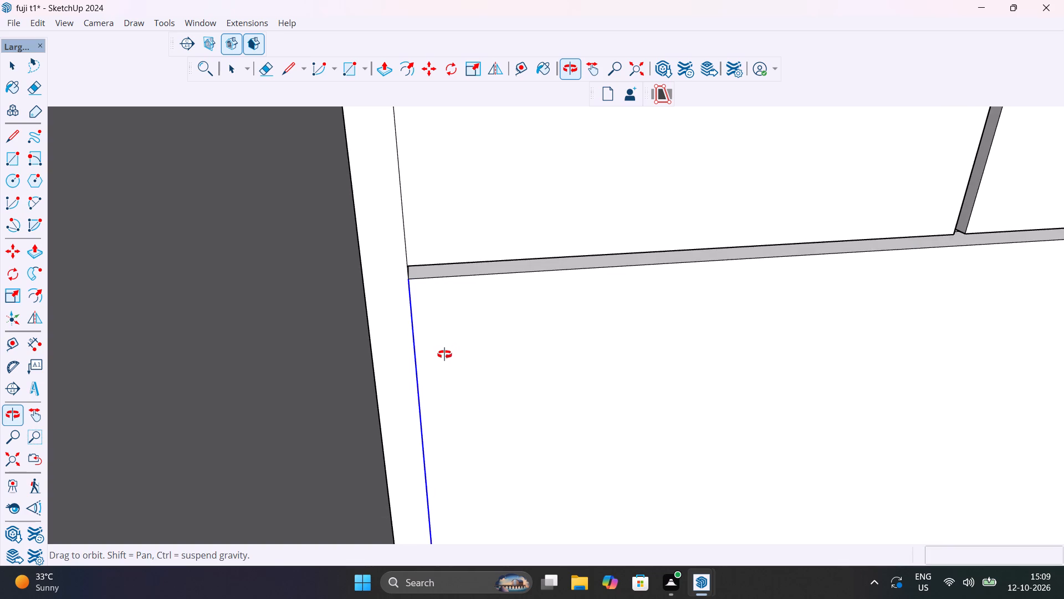
{"action": "middle_click_drag", "start_coordinate": [444, 354], "coordinate": [448, 356]}
{"action": "key", "text": "m"}
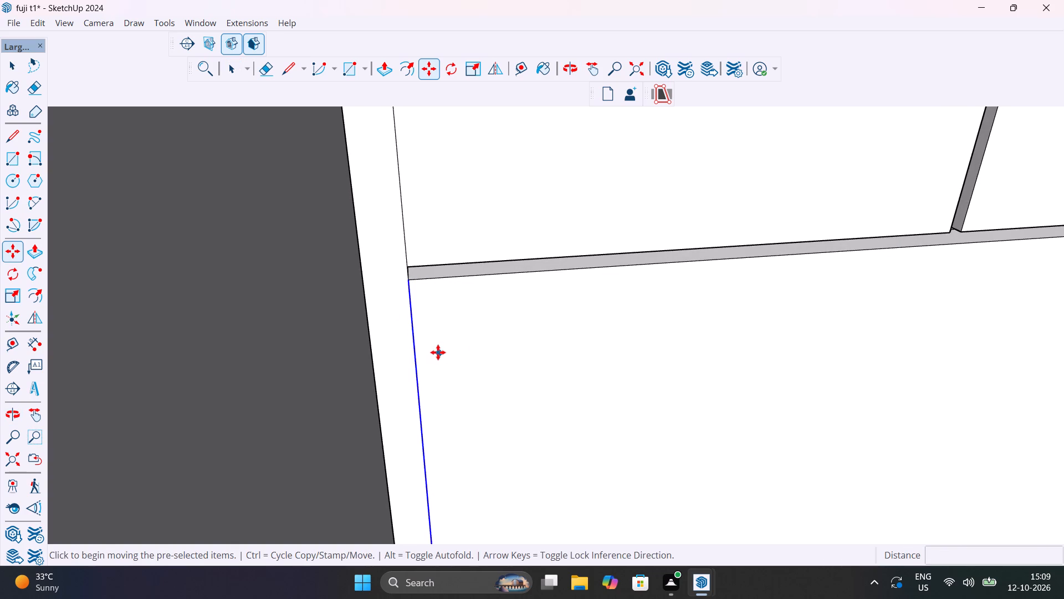
{"action": "left_click", "coordinate": [410, 281]}
{"action": "scroll", "coordinate": [462, 285], "scroll_direction": "down", "scroll_amount": 14}
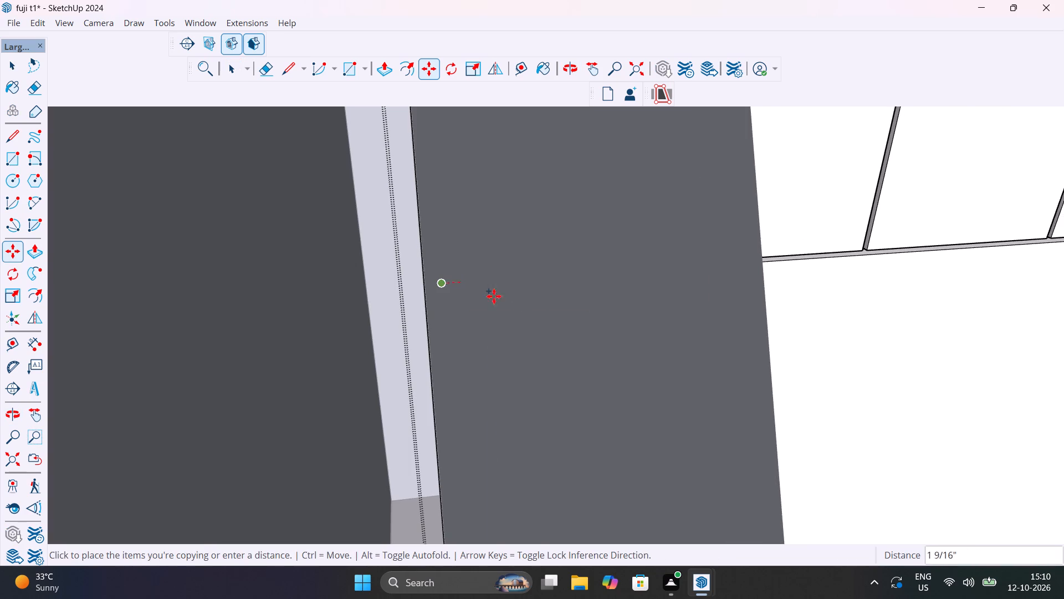
{"action": "middle_click_drag", "start_coordinate": [554, 299], "coordinate": [299, 313], "text": "shift"}
{"action": "scroll", "coordinate": [598, 318], "scroll_direction": "down", "scroll_amount": 1, "text": "shift"}
{"action": "middle_click_drag", "start_coordinate": [598, 318], "coordinate": [320, 328], "text": "shift"}
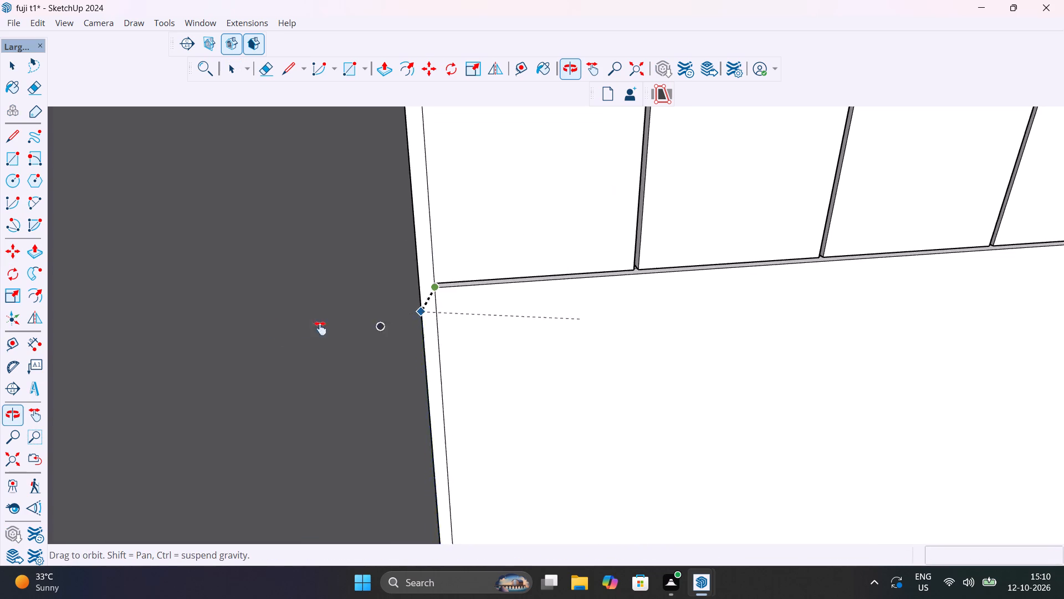
{"action": "middle_click_drag", "start_coordinate": [320, 328], "coordinate": [248, 332], "text": "shift"}
{"action": "middle_click_drag", "start_coordinate": [687, 332], "coordinate": [197, 358], "text": "shift"}
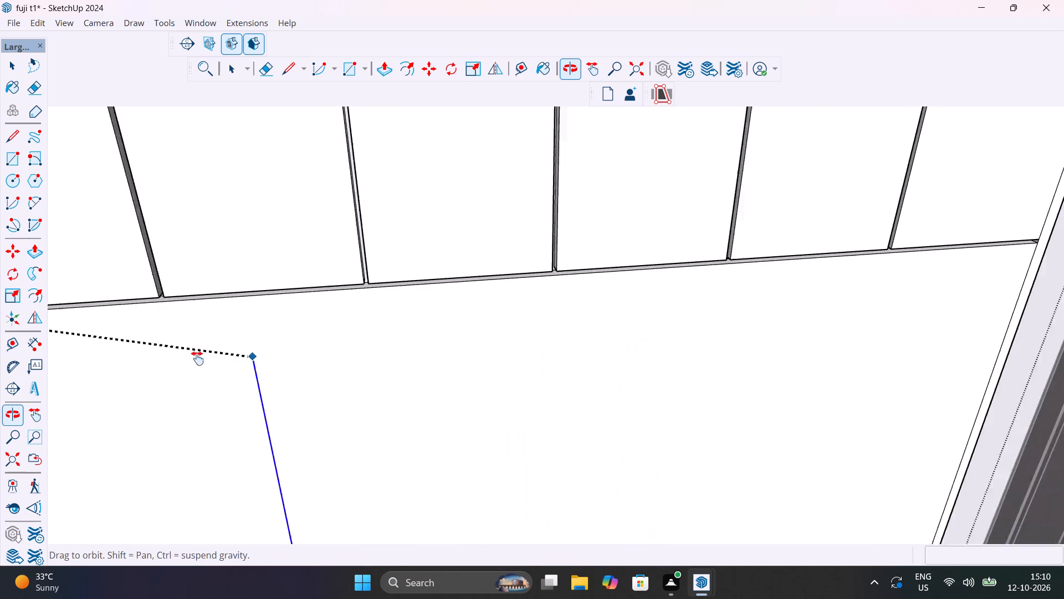
{"action": "middle_click_drag", "start_coordinate": [197, 358], "coordinate": [107, 361], "text": "shift"}
{"action": "scroll", "coordinate": [638, 292], "scroll_direction": "down", "scroll_amount": 6}
{"action": "scroll", "coordinate": [801, 269], "scroll_direction": "up", "scroll_amount": 11}
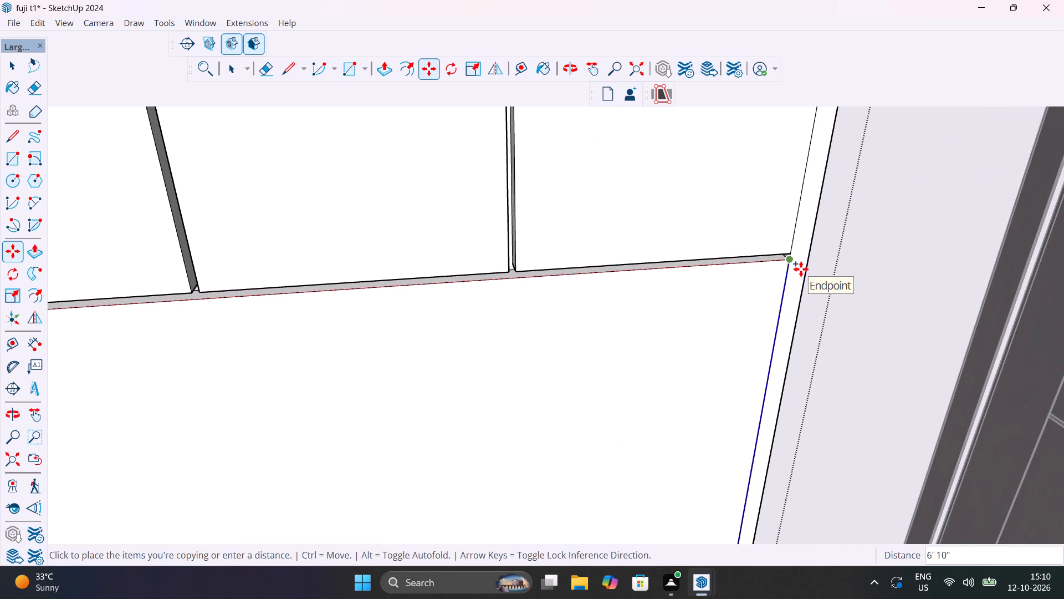
{"action": "left_click", "coordinate": [790, 265]}
{"action": "scroll", "coordinate": [748, 287], "scroll_direction": "down", "scroll_amount": 10}
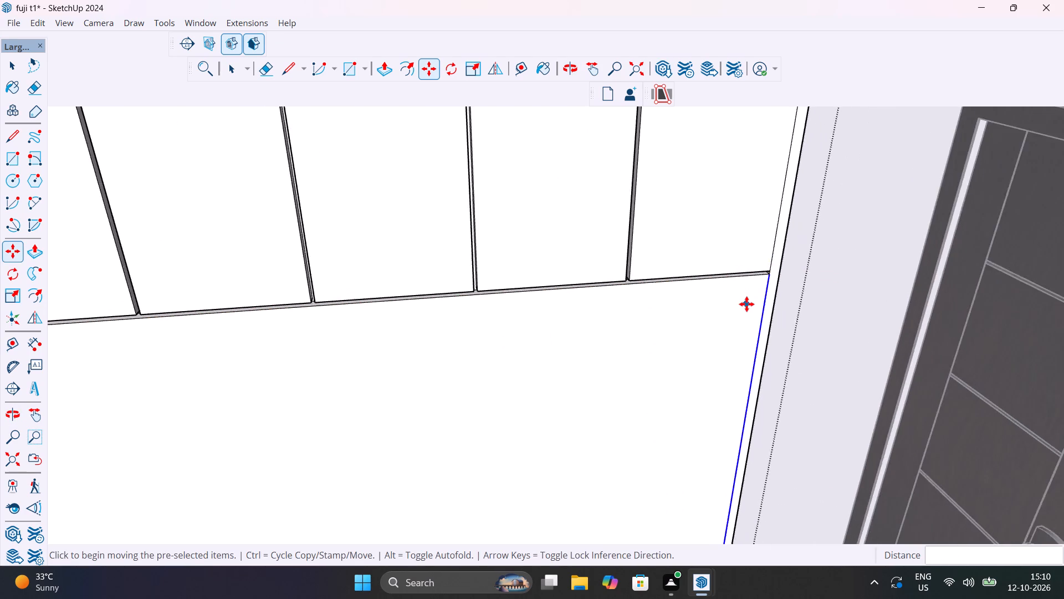
{"action": "scroll", "coordinate": [746, 304], "scroll_direction": "down", "scroll_amount": 5}
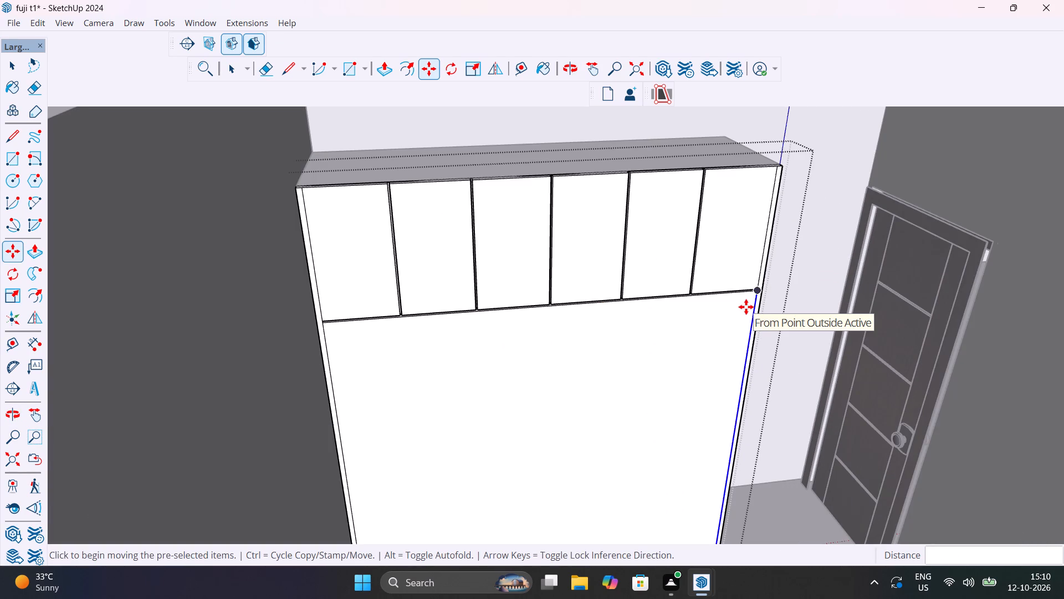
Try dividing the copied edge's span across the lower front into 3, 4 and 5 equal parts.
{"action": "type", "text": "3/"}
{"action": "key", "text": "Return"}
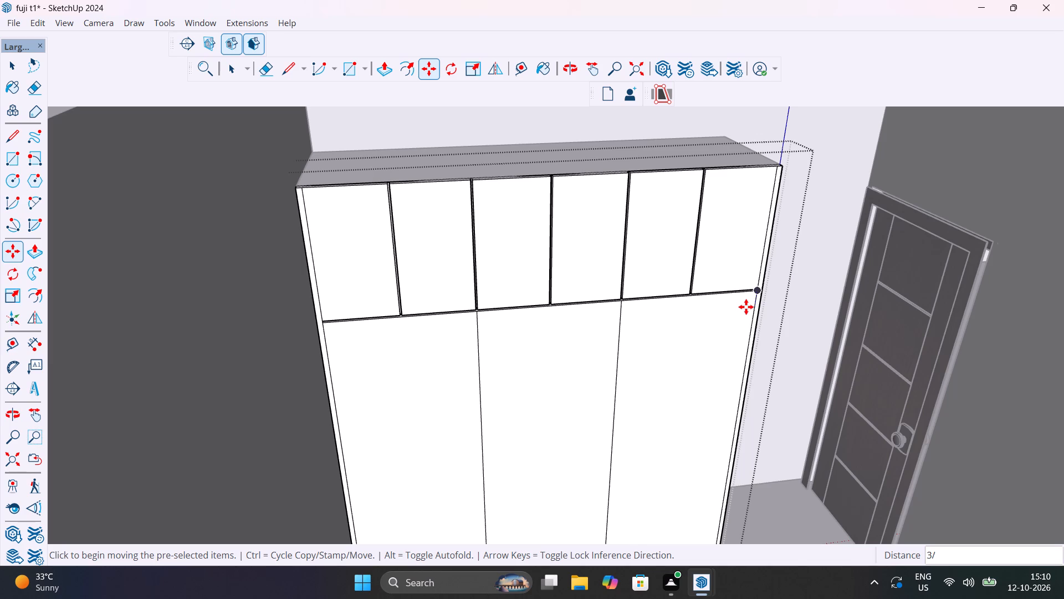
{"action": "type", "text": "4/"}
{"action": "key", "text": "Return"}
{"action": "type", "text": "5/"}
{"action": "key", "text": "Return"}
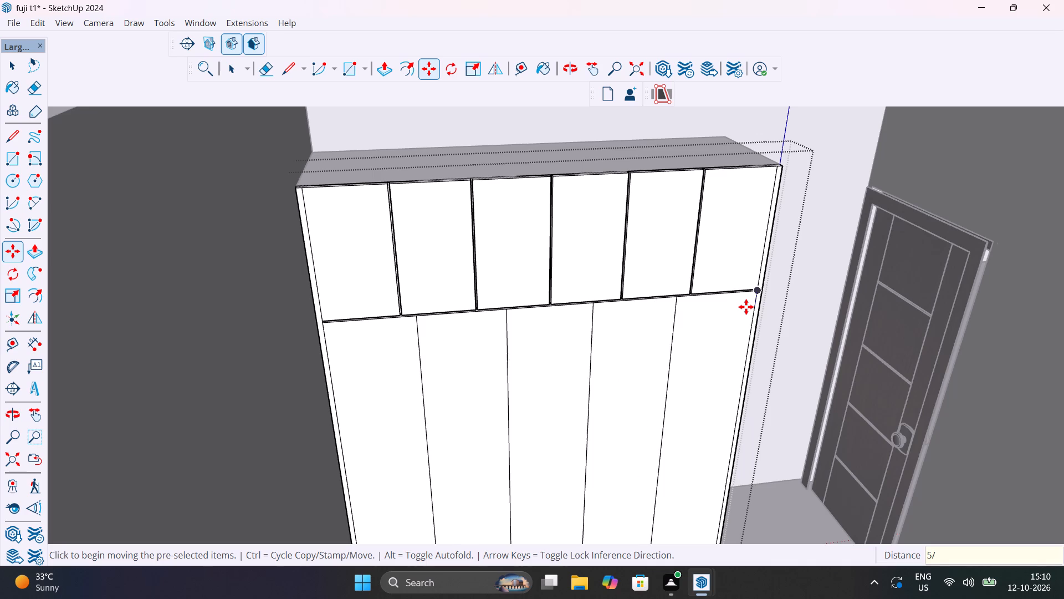
Divide the copied edge's span across the lower front into 6 equal parts.
{"action": "type", "text": "6/"}
{"action": "key", "text": "Return"}
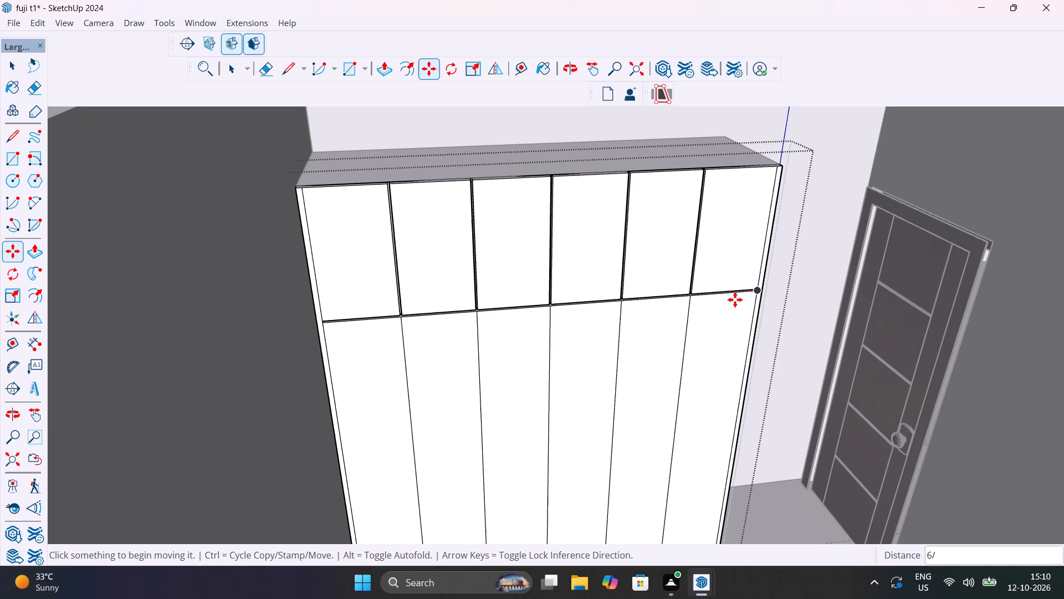
{"action": "key", "text": "space"}
Copy all six bottom edge segments of the wardrobe's lower door sections 4" upward.
{"action": "scroll", "coordinate": [554, 476], "scroll_direction": "down", "scroll_amount": 7}
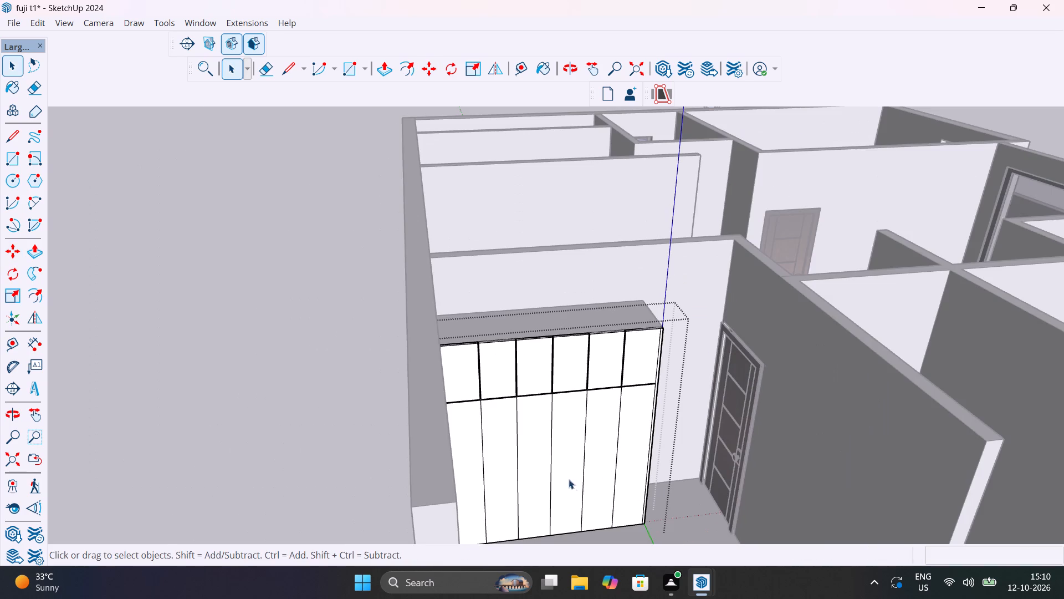
{"action": "middle_click_drag", "start_coordinate": [566, 494], "coordinate": [529, 354], "text": "shift"}
{"action": "scroll", "coordinate": [513, 394], "scroll_direction": "up", "scroll_amount": 12}
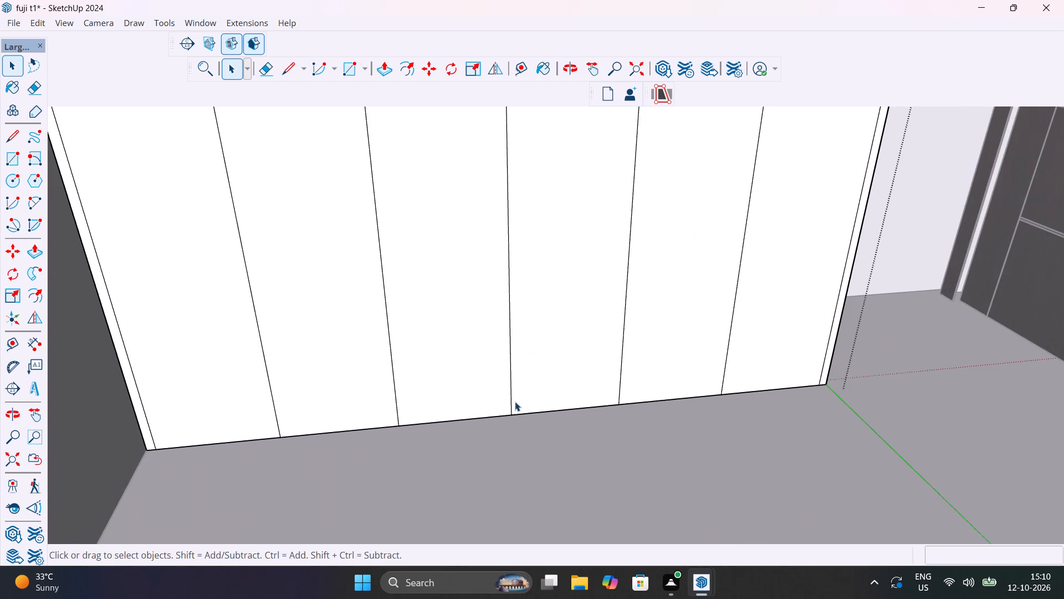
{"action": "left_click", "coordinate": [550, 413]}
{"action": "left_click", "coordinate": [632, 404], "text": "shift"}
{"action": "left_click", "coordinate": [749, 390], "text": "shift"}
{"action": "left_click", "coordinate": [451, 420], "text": "shift"}
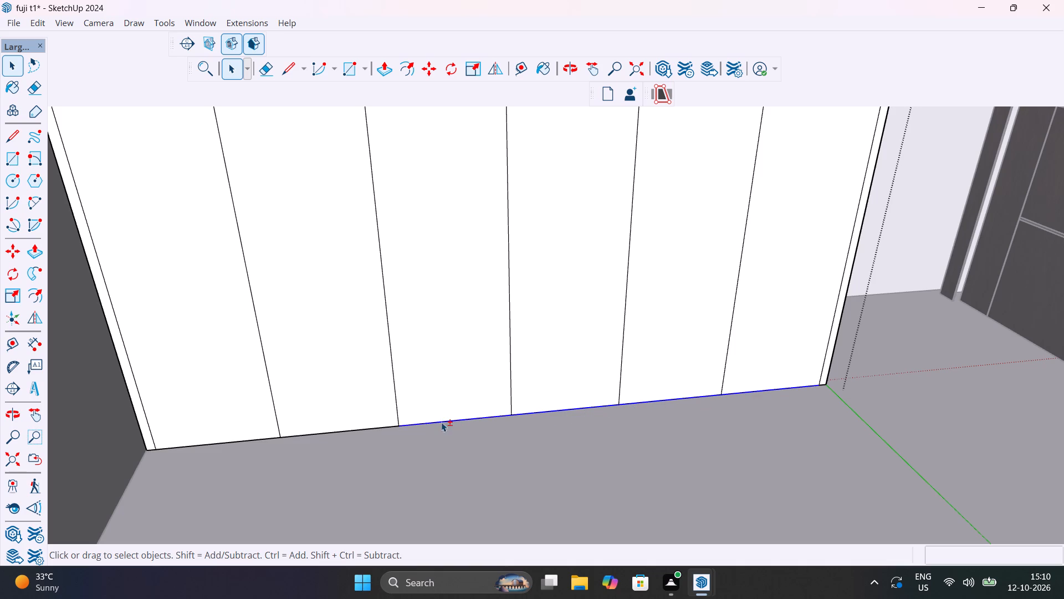
{"action": "left_click", "coordinate": [371, 427], "text": "shift"}
{"action": "left_click", "coordinate": [334, 419], "text": "shift"}
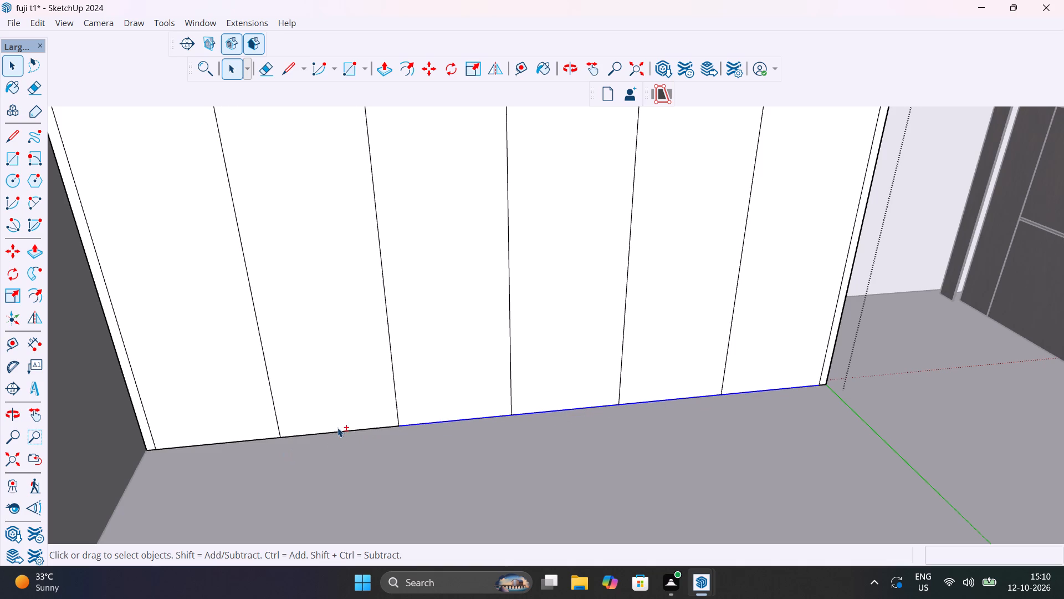
{"action": "left_click", "coordinate": [341, 430], "text": "shift"}
{"action": "left_click", "coordinate": [267, 436], "text": "shift"}
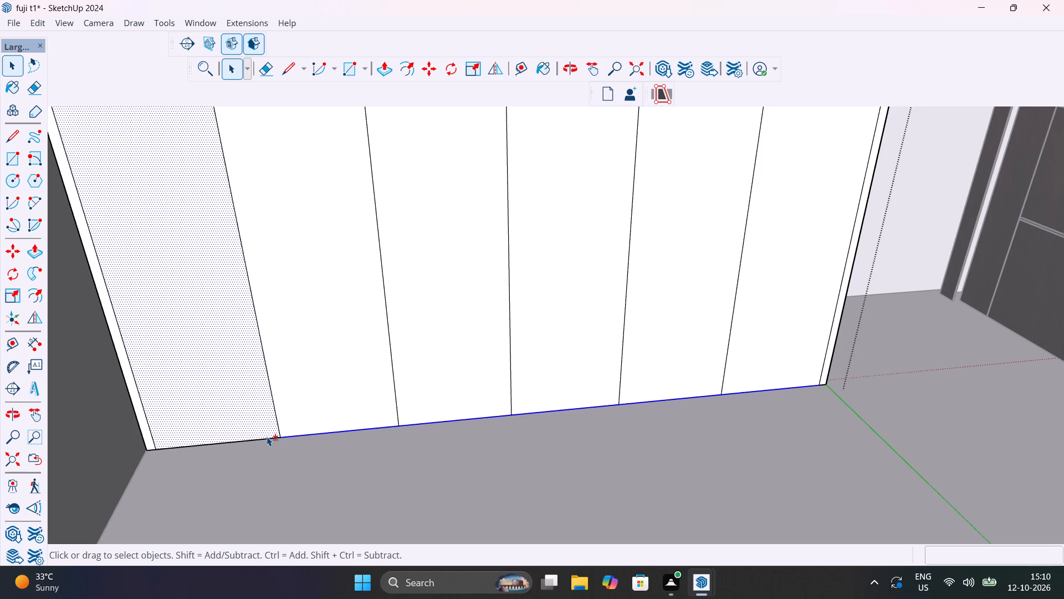
{"action": "left_click", "coordinate": [267, 429], "text": "shift"}
{"action": "left_click", "coordinate": [269, 437], "text": "shift"}
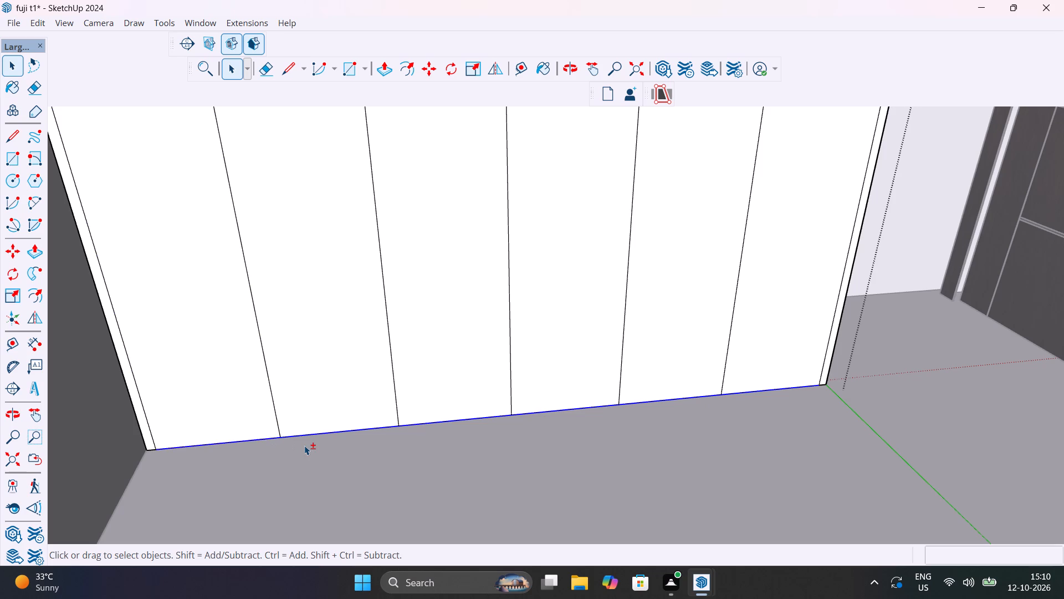
{"action": "key", "text": "m"}
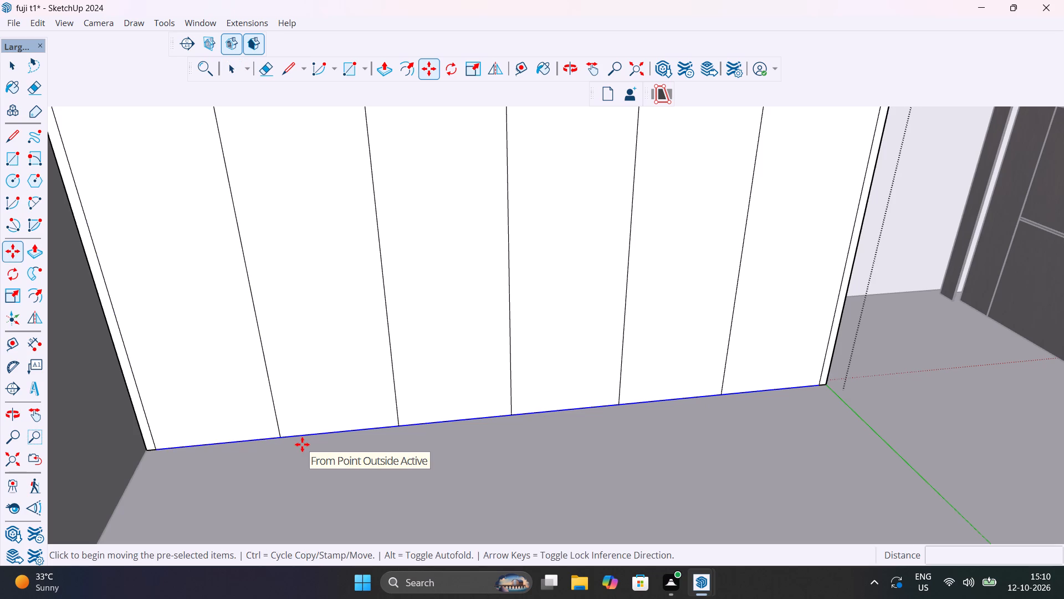
{"action": "left_click", "coordinate": [821, 387]}
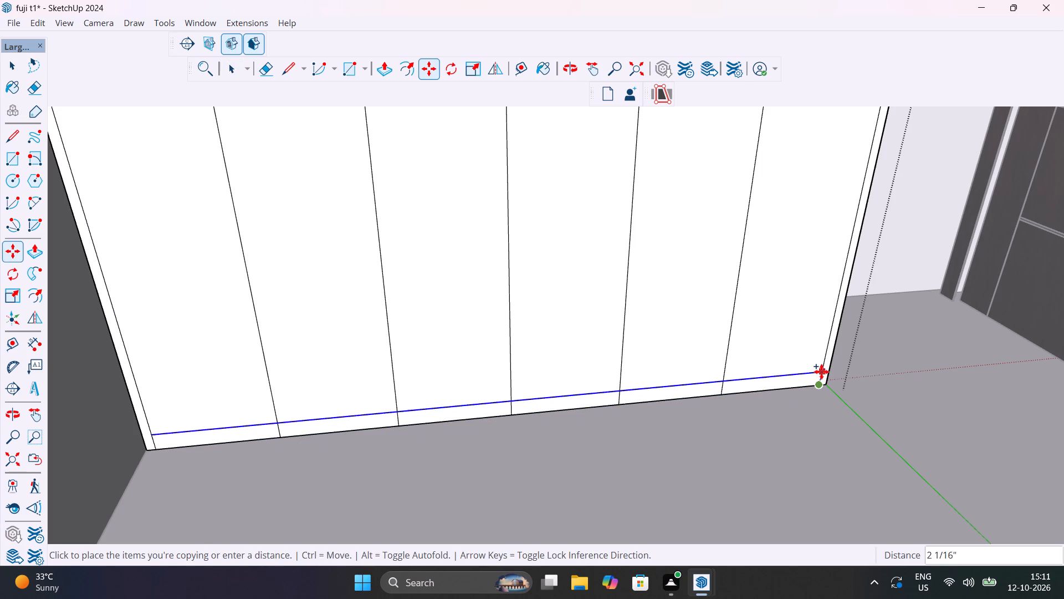
{"action": "key", "text": "4"}
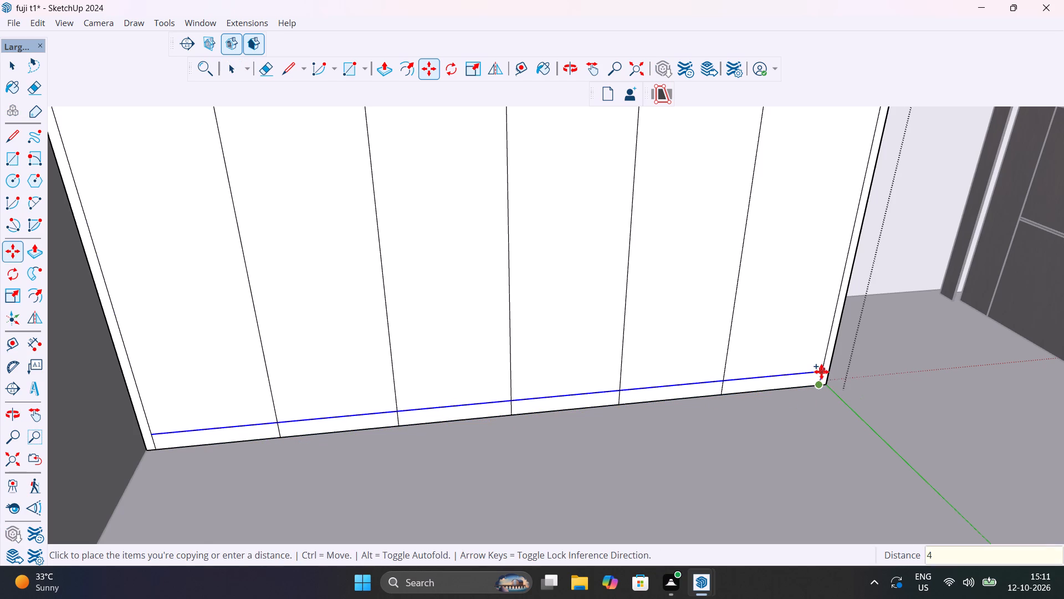
{"action": "key", "text": "shift+quotedbl"}
{"action": "key", "text": "Return"}
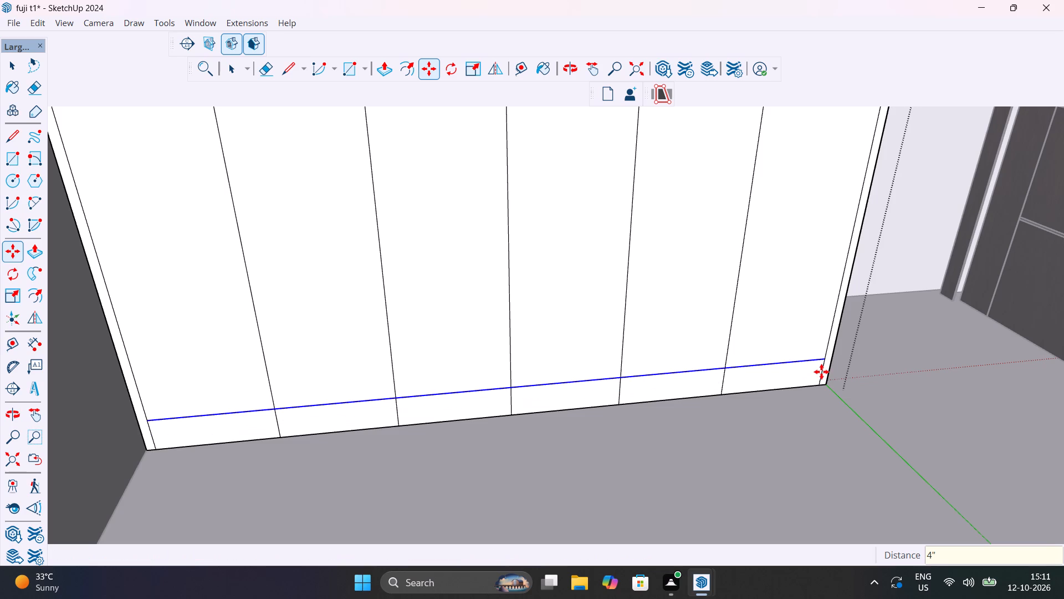
Set the copied bottom line's distance above the floor edge to 3".
{"action": "type", "text": "3\""}
{"action": "key", "text": "Return"}
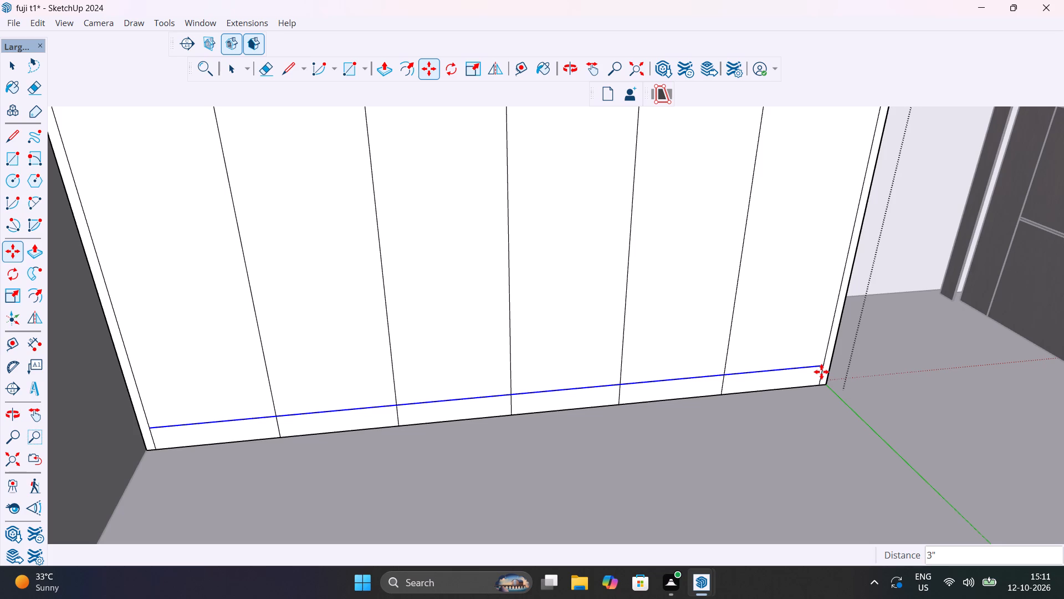
{"action": "key", "text": "space"}
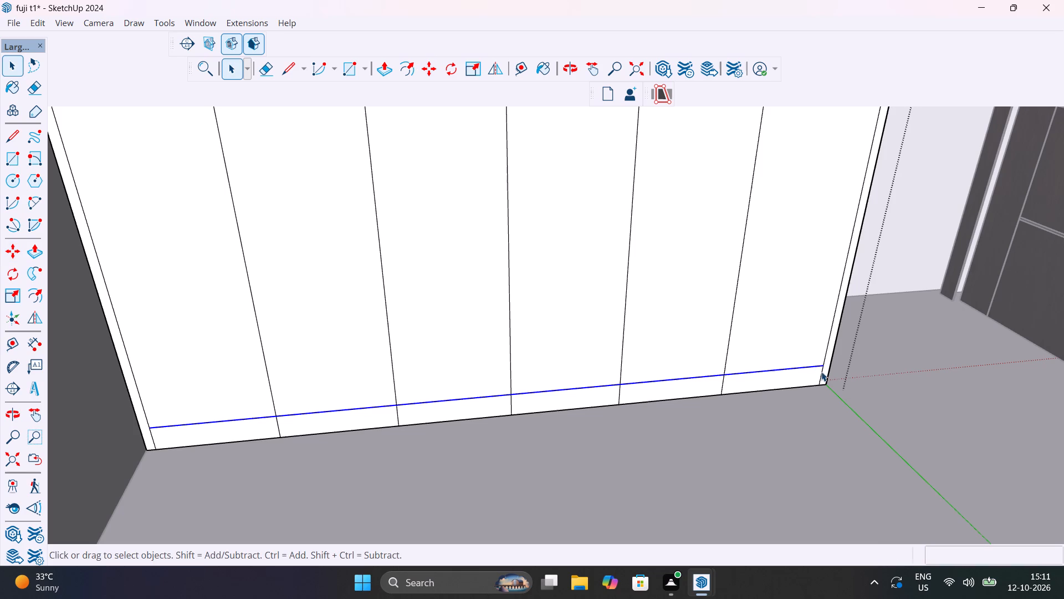
Erase the five short divider segments between the copied horizontal line and the wardrobe's bottom edge, leaving a continuous base strip.
{"action": "scroll", "coordinate": [721, 387], "scroll_direction": "up", "scroll_amount": 5}
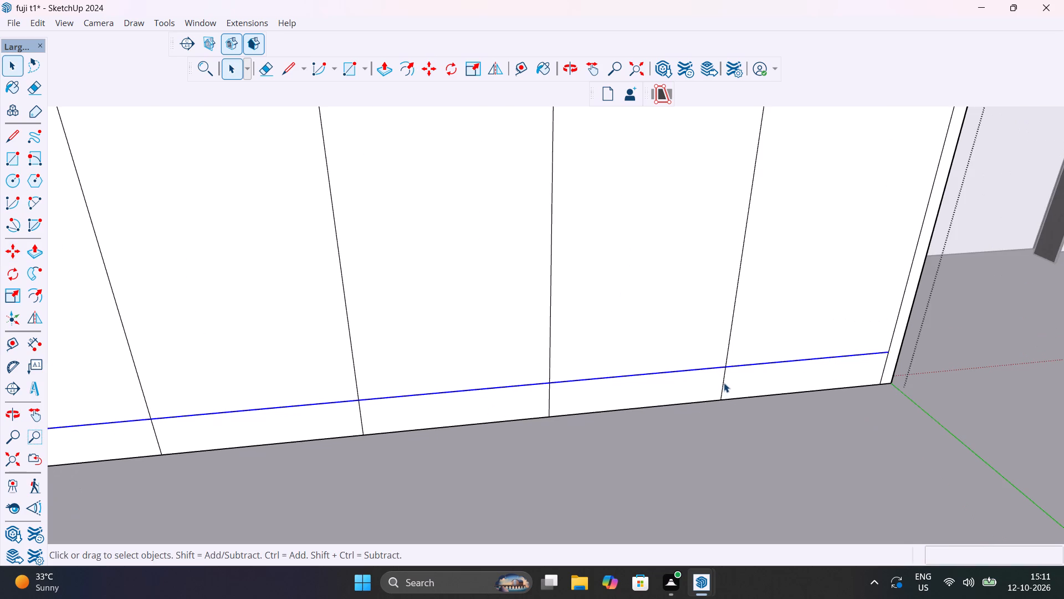
{"action": "left_click", "coordinate": [724, 383]}
{"action": "key", "text": "Delete"}
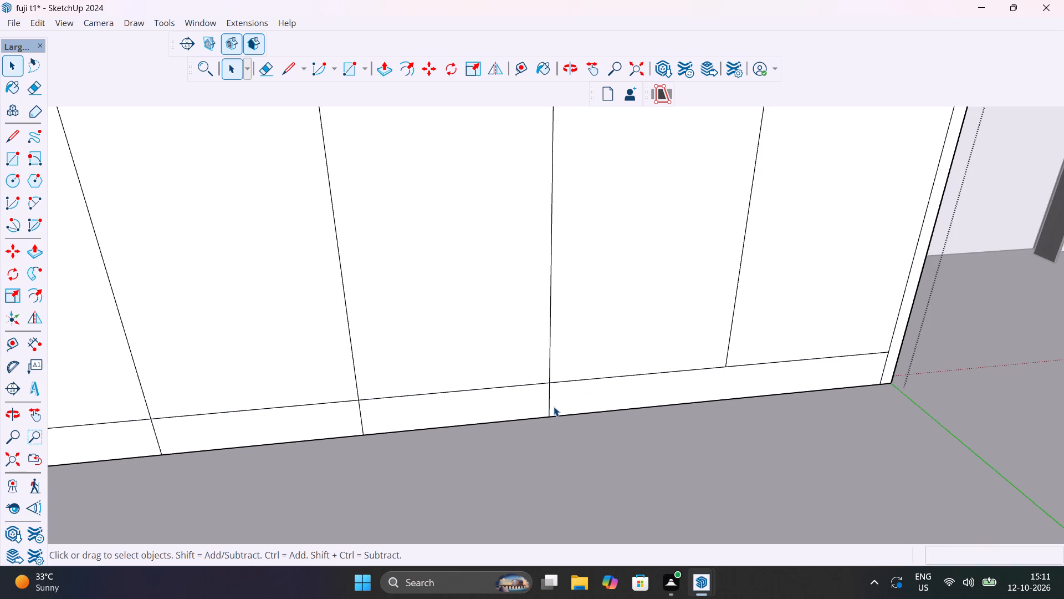
{"action": "key", "text": "e"}
{"action": "left_click", "coordinate": [548, 407]}
{"action": "left_click", "coordinate": [552, 406]}
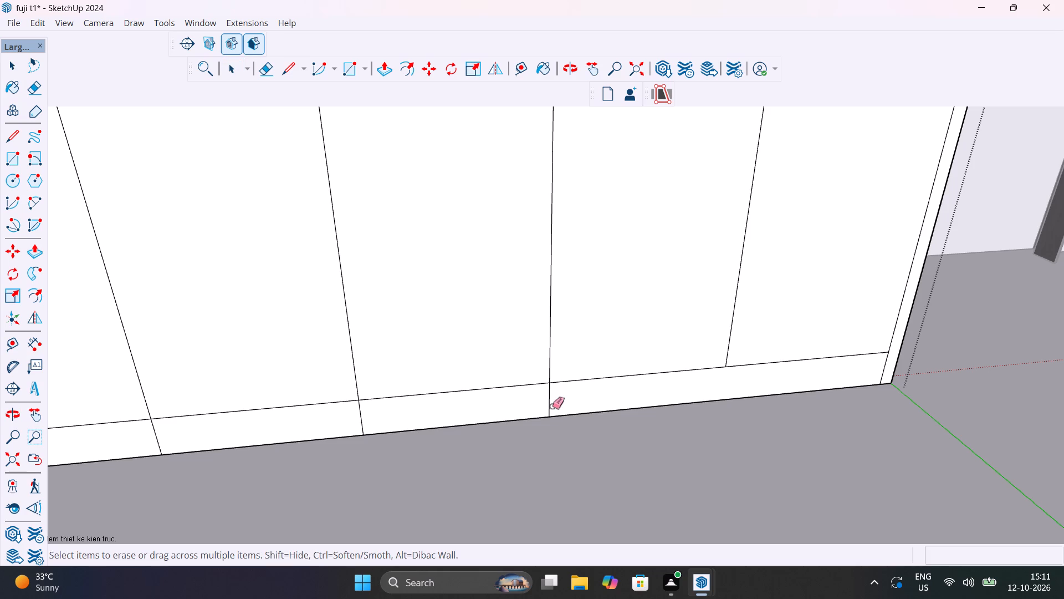
{"action": "left_click_drag", "start_coordinate": [386, 426], "coordinate": [180, 438]}
{"action": "left_click_drag", "start_coordinate": [180, 438], "coordinate": [144, 443]}
{"action": "scroll", "coordinate": [149, 444], "scroll_direction": "down", "scroll_amount": 7}
{"action": "middle_click_drag", "start_coordinate": [178, 443], "coordinate": [704, 392], "text": "shift"}
{"action": "scroll", "coordinate": [560, 413], "scroll_direction": "up", "scroll_amount": 5}
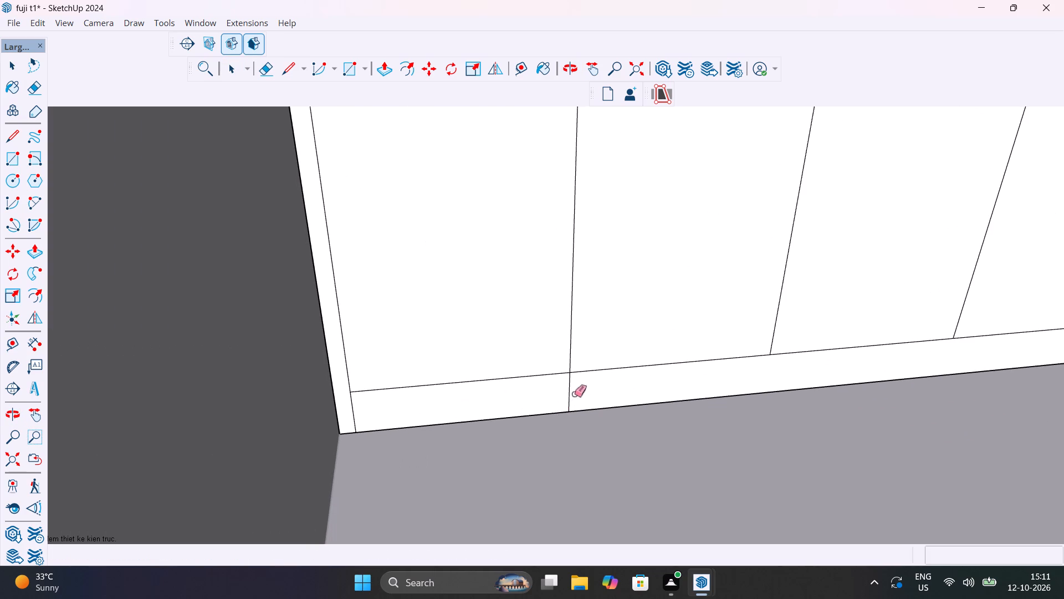
{"action": "left_click", "coordinate": [570, 397]}
{"action": "scroll", "coordinate": [571, 397], "scroll_direction": "down", "scroll_amount": 8}
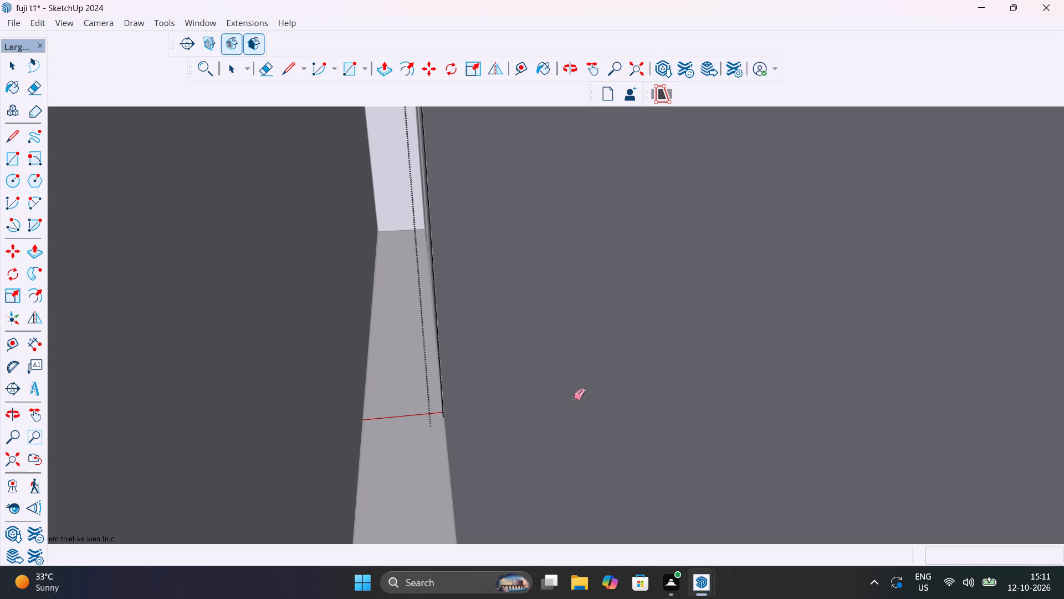
{"action": "scroll", "coordinate": [574, 397], "scroll_direction": "up", "scroll_amount": 16}
{"action": "middle_click_drag", "start_coordinate": [586, 382], "coordinate": [330, 379], "text": "shift"}
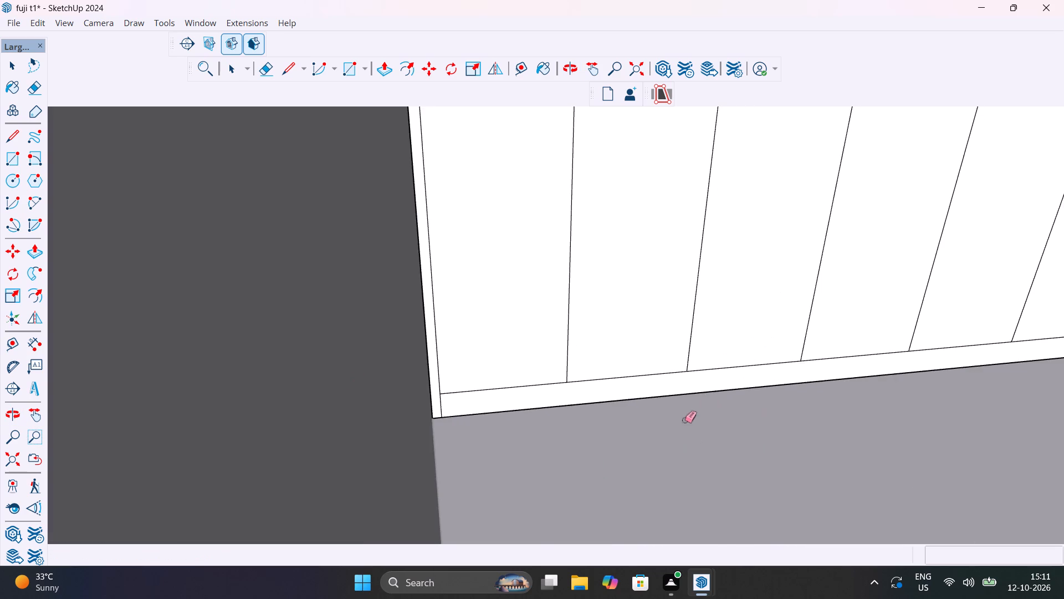
Copy the base strip's top edge segments under the two middle lower door sections 2' upward.
{"action": "scroll", "coordinate": [685, 419], "scroll_direction": "down", "scroll_amount": 7}
{"action": "middle_click_drag", "start_coordinate": [732, 408], "coordinate": [105, 417], "text": "shift"}
{"action": "middle_click_drag", "start_coordinate": [740, 393], "coordinate": [387, 458], "text": "shift"}
{"action": "scroll", "coordinate": [396, 451], "scroll_direction": "up", "scroll_amount": 2}
{"action": "scroll", "coordinate": [397, 451], "scroll_direction": "down", "scroll_amount": 5}
{"action": "scroll", "coordinate": [443, 449], "scroll_direction": "down", "scroll_amount": 6}
{"action": "middle_click_drag", "start_coordinate": [482, 455], "coordinate": [590, 419], "text": "shift"}
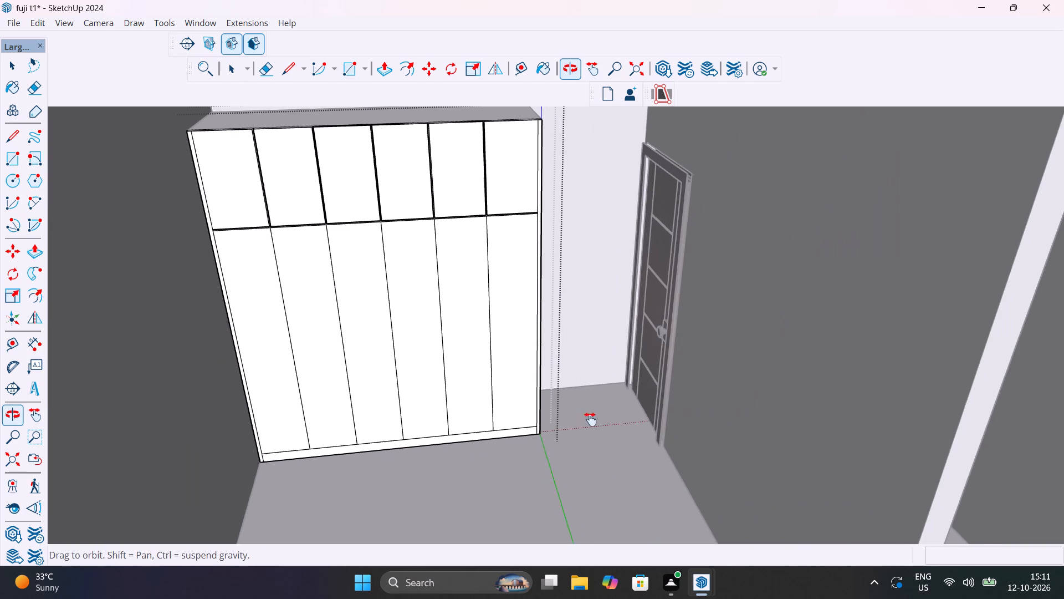
{"action": "middle_click_drag", "start_coordinate": [590, 419], "coordinate": [667, 488], "text": "shift"}
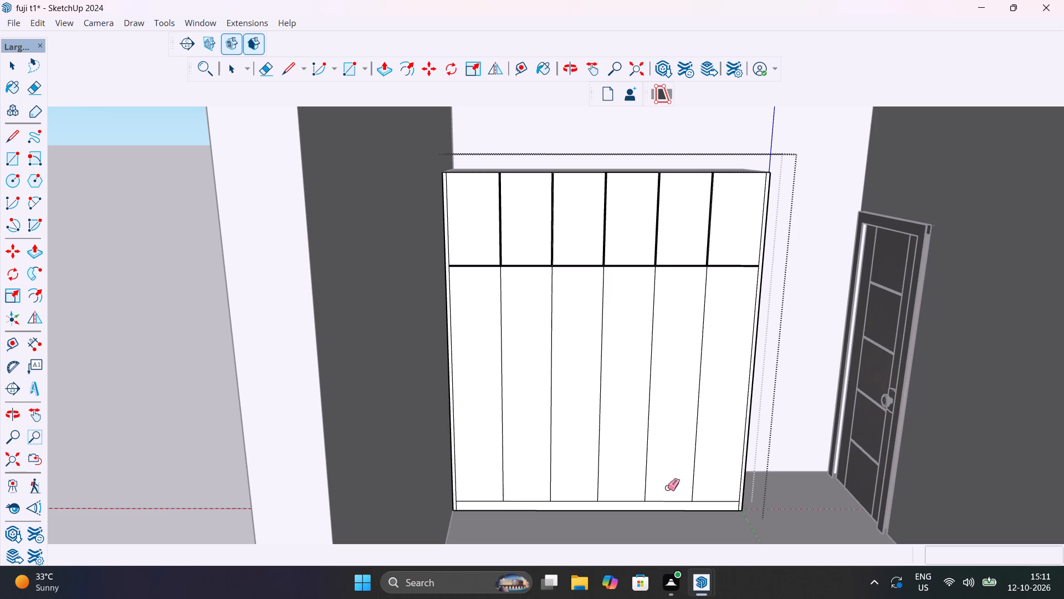
{"action": "key", "text": "space"}
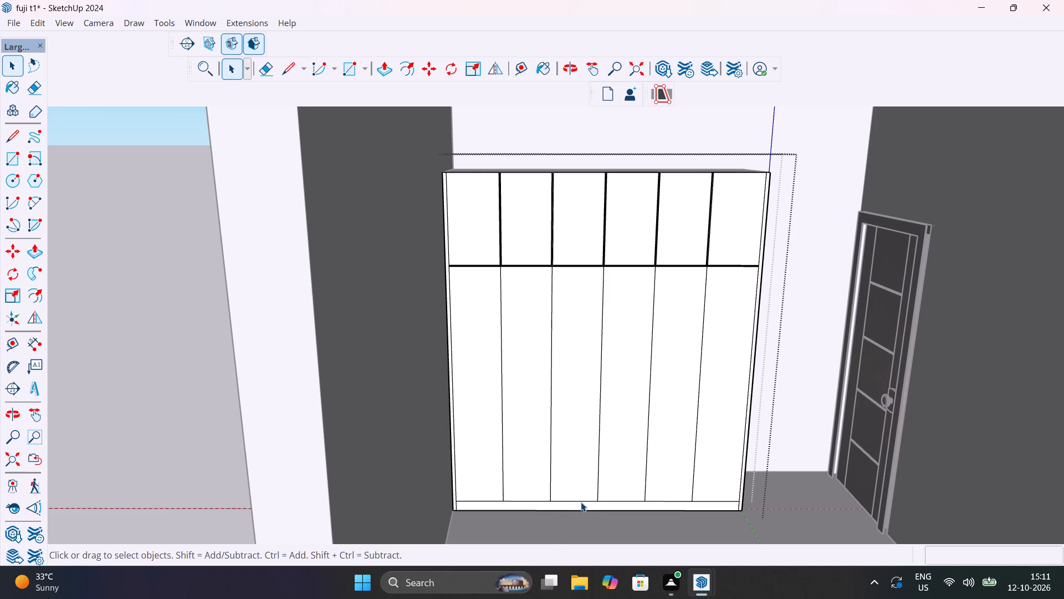
{"action": "scroll", "coordinate": [581, 502], "scroll_direction": "up", "scroll_amount": 6}
{"action": "left_click", "coordinate": [582, 500]}
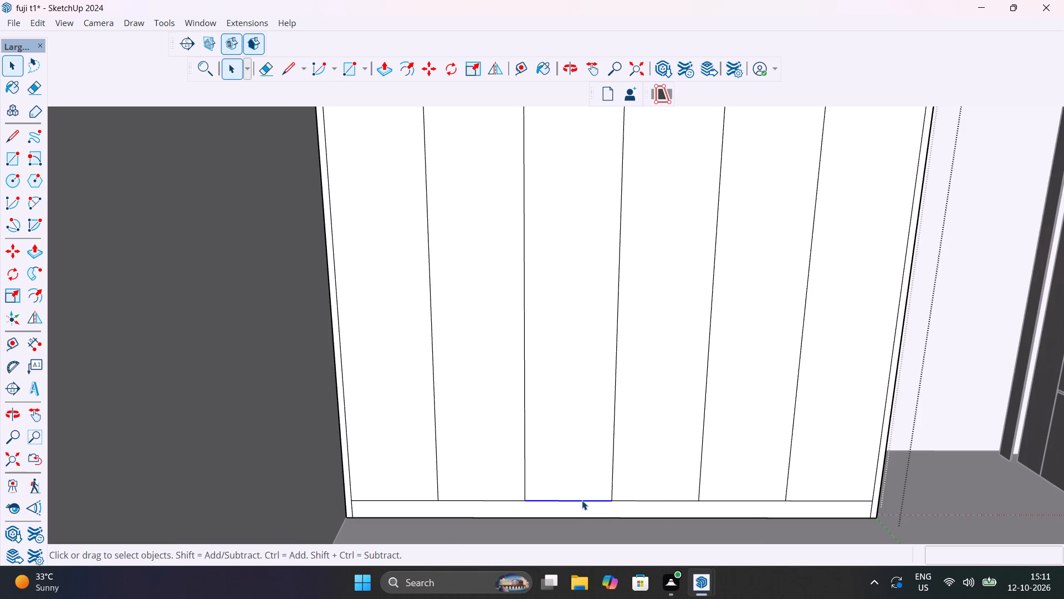
{"action": "left_click", "coordinate": [658, 500], "text": "shift"}
{"action": "key", "text": "m"}
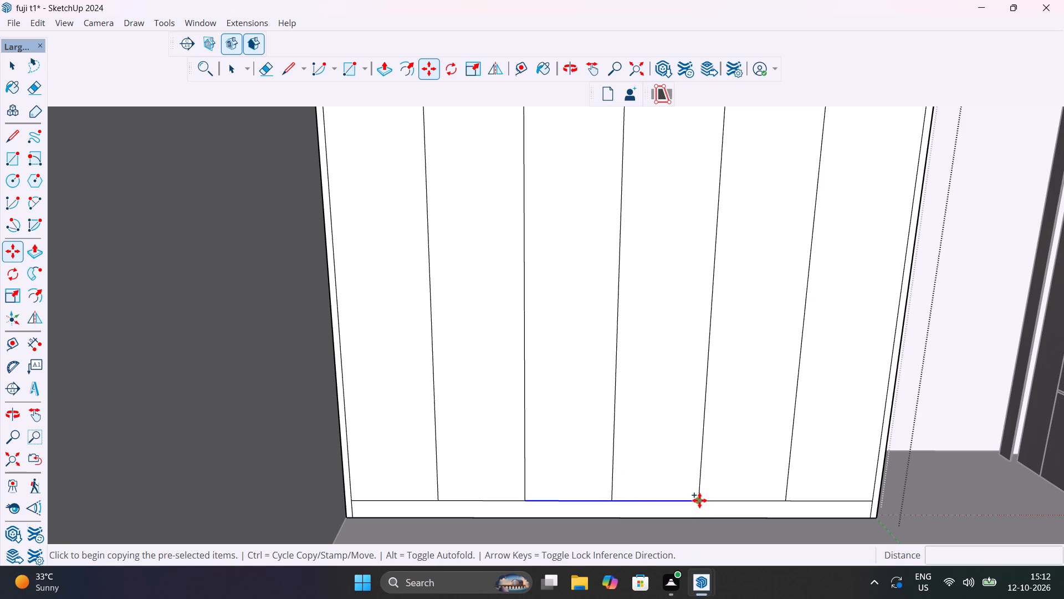
{"action": "left_click", "coordinate": [699, 500]}
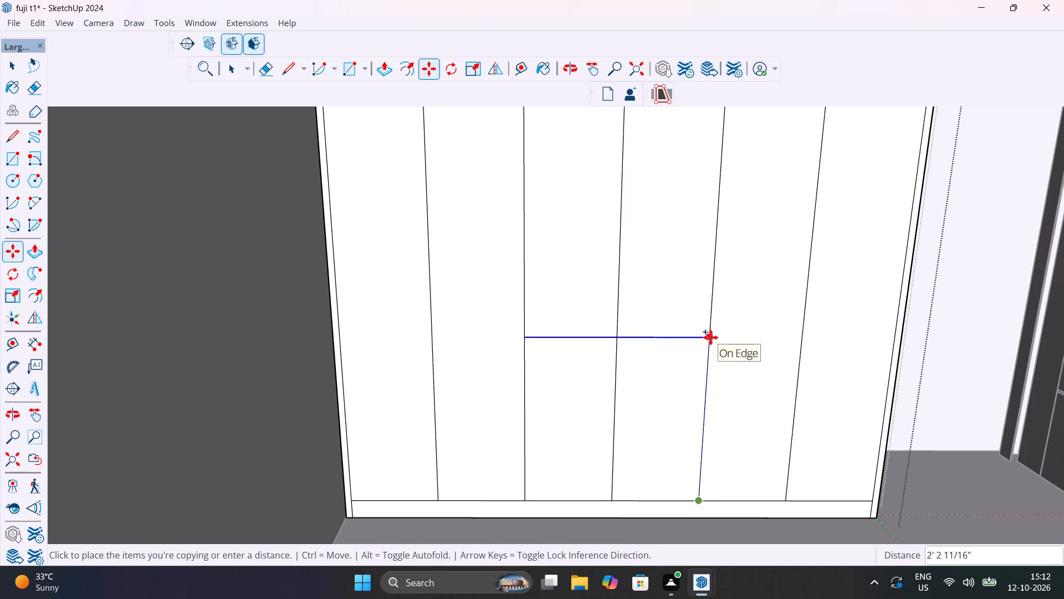
{"action": "scroll", "coordinate": [710, 337], "scroll_direction": "down", "scroll_amount": 7}
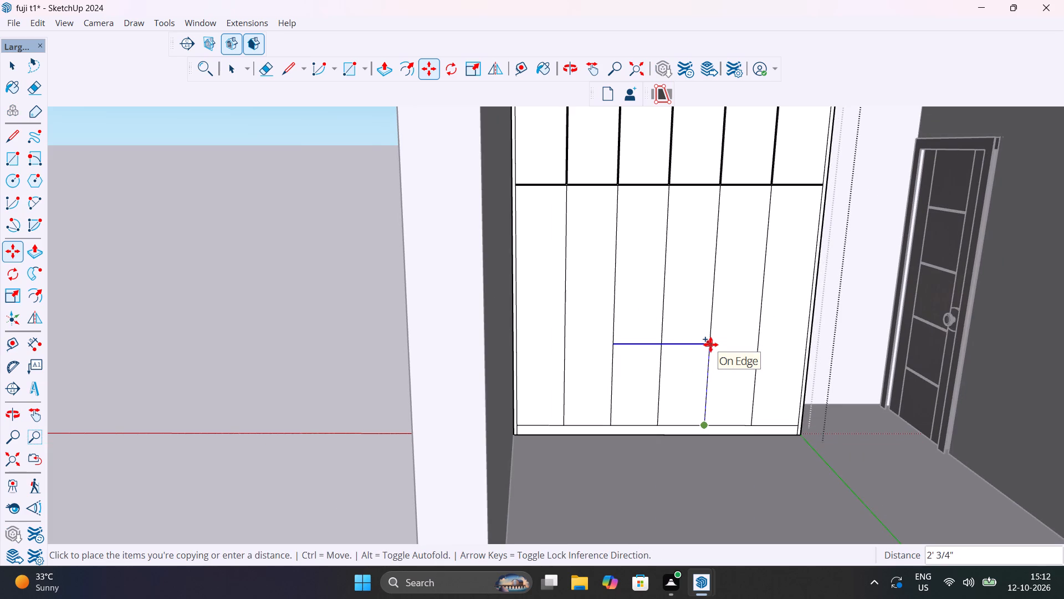
{"action": "key", "text": "2"}
{"action": "key", "text": "apostrophe"}
{"action": "key", "text": "Return"}
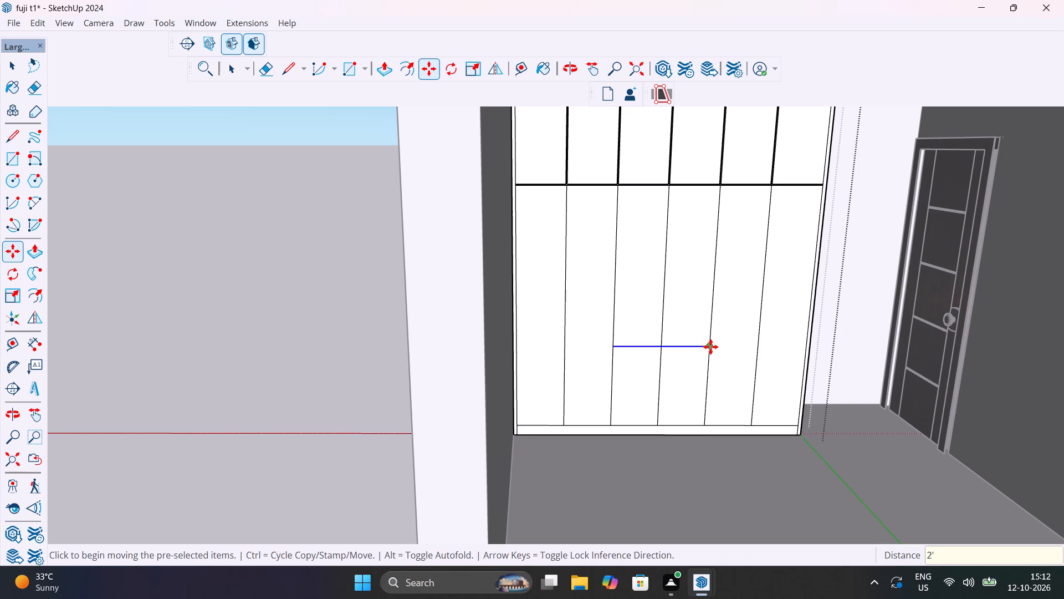
Copy the 2' high line back down onto the base strip's top edge and divide the span into 2 equal parts.
{"action": "left_click", "coordinate": [709, 347]}
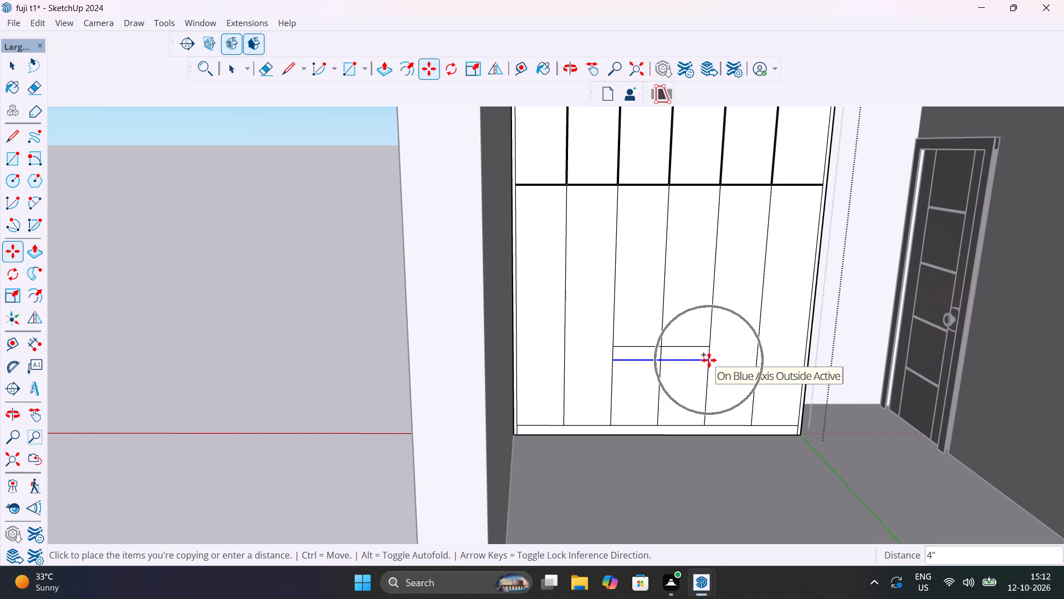
{"action": "left_click", "coordinate": [704, 427]}
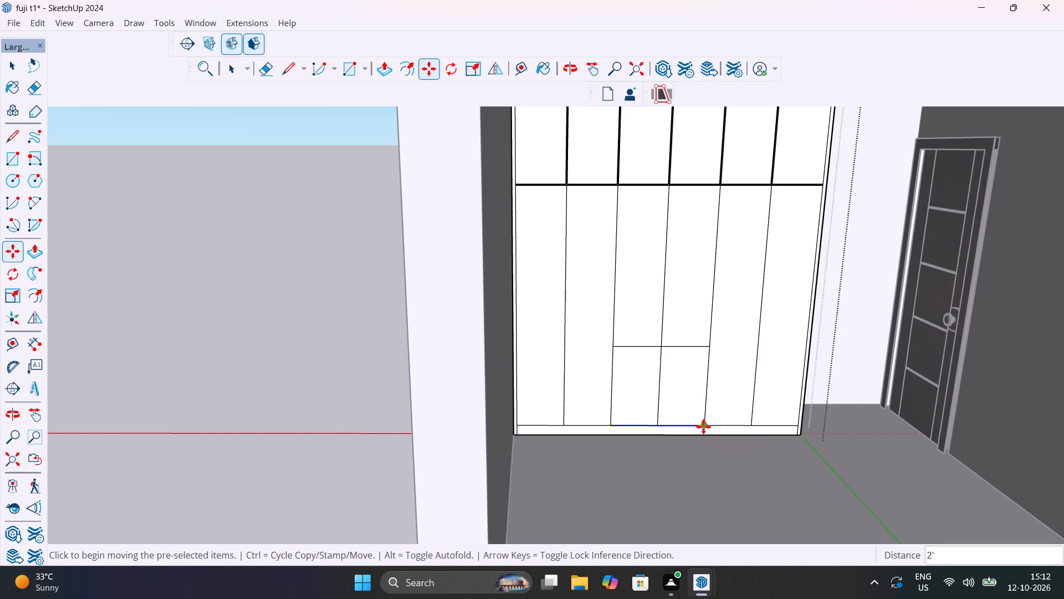
{"action": "type", "text": "1/"}
{"action": "key", "text": "Return"}
{"action": "key", "text": "2"}
{"action": "key", "text": "slash"}
{"action": "key", "text": "Return"}
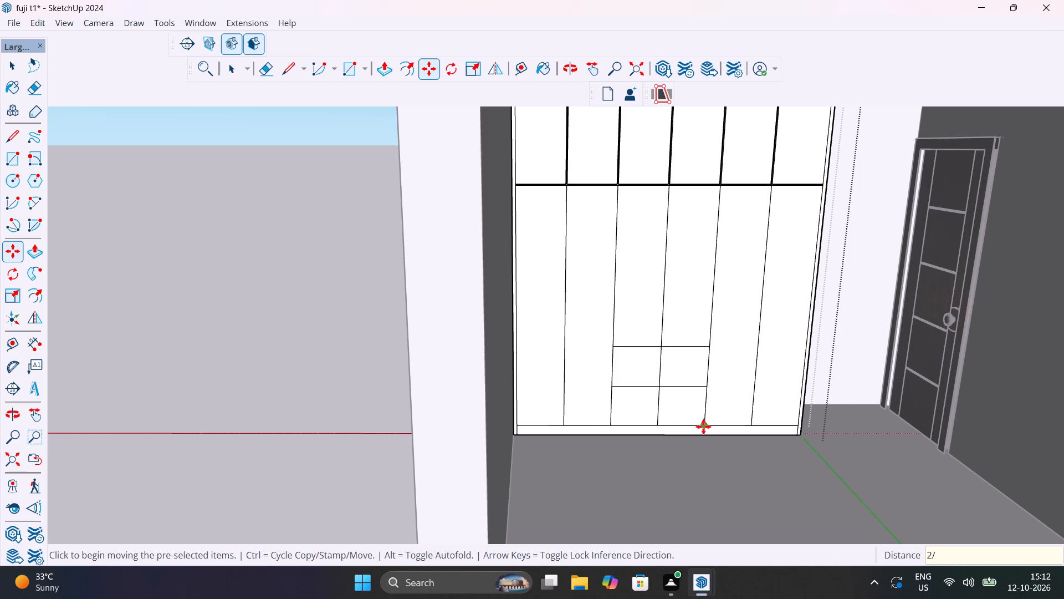
{"action": "key", "text": "space"}
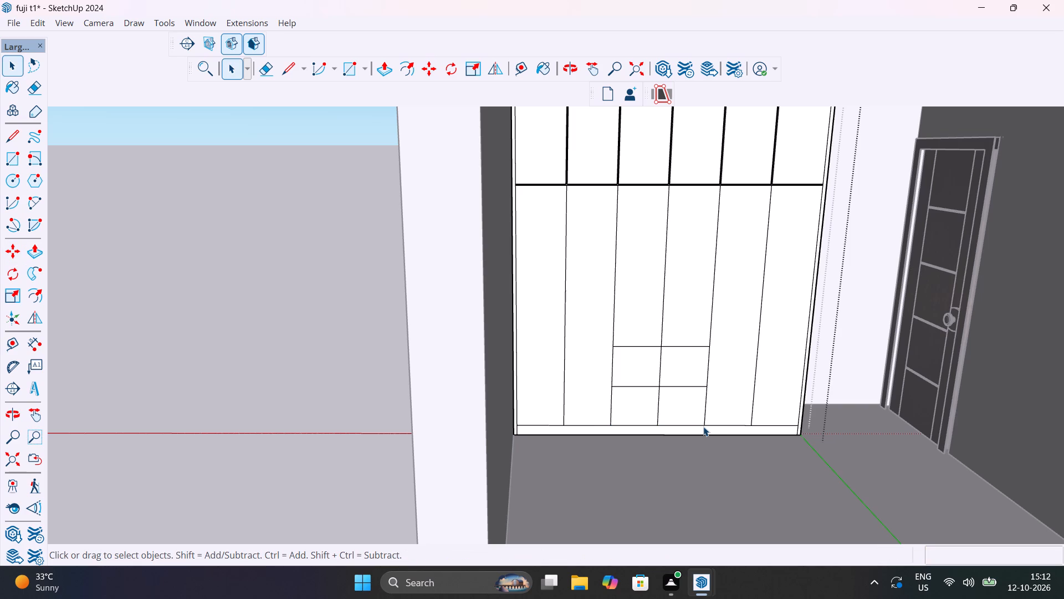
Copy the five lower door divider lines, the middle three only above the new 2' line, 4mm sideways toward the room door.
{"action": "scroll", "coordinate": [655, 357], "scroll_direction": "up", "scroll_amount": 11}
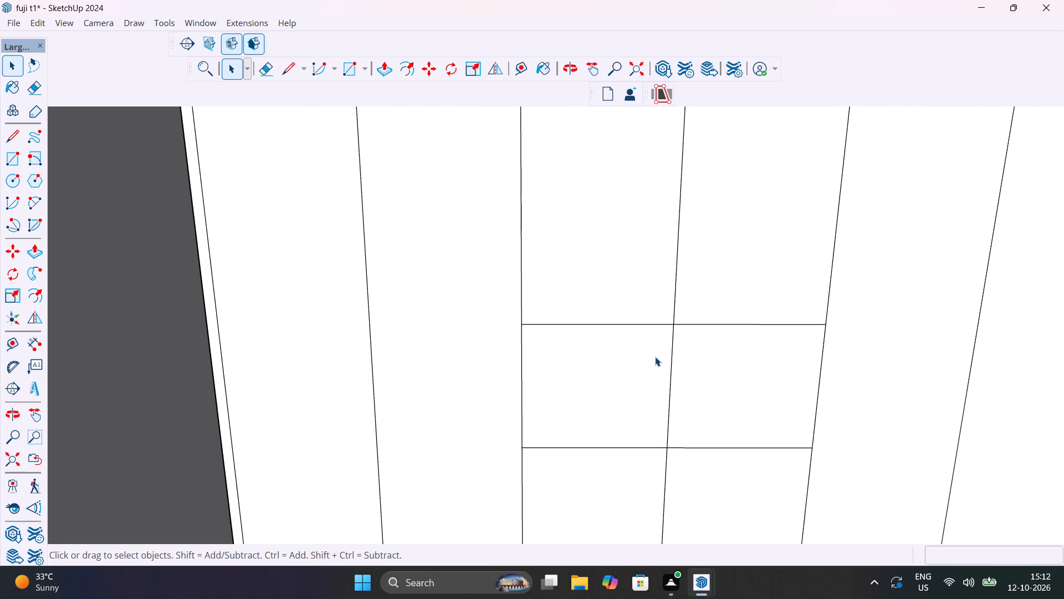
{"action": "scroll", "coordinate": [668, 356], "scroll_direction": "down", "scroll_amount": 5}
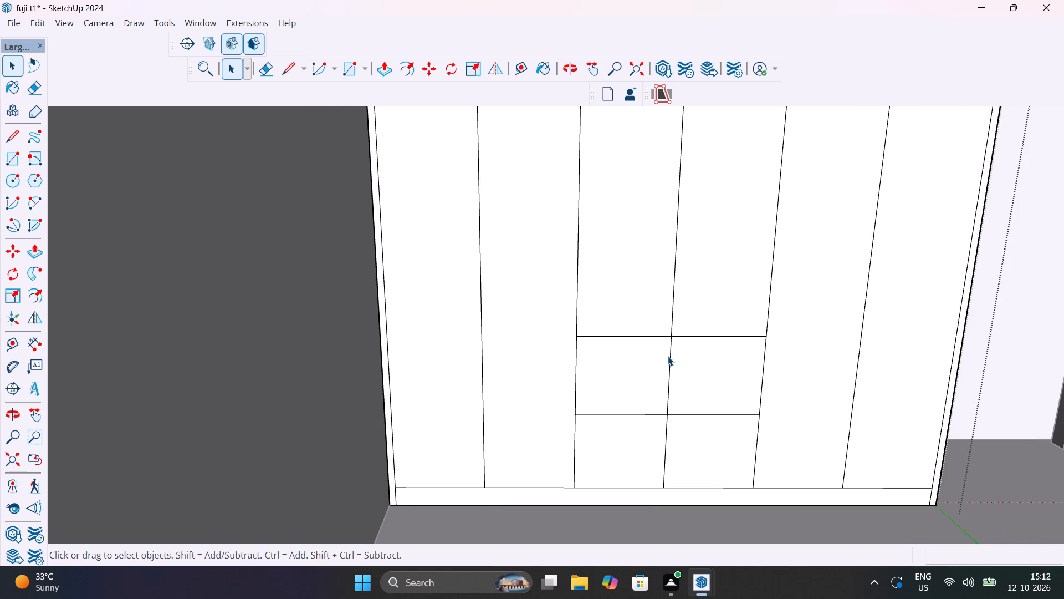
{"action": "scroll", "coordinate": [668, 356], "scroll_direction": "down", "scroll_amount": 5}
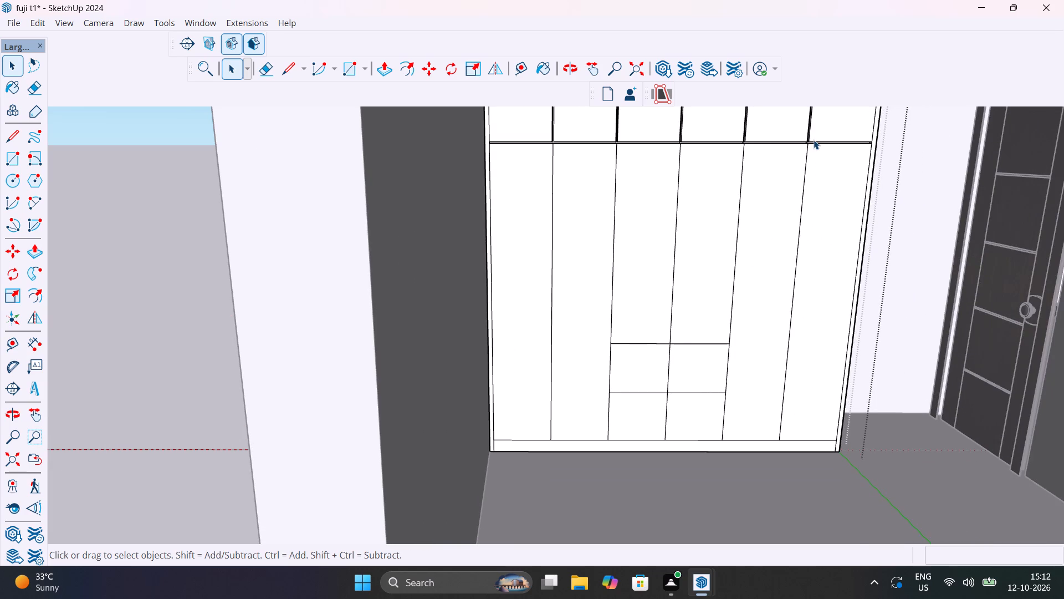
{"action": "scroll", "coordinate": [812, 140], "scroll_direction": "up", "scroll_amount": 5}
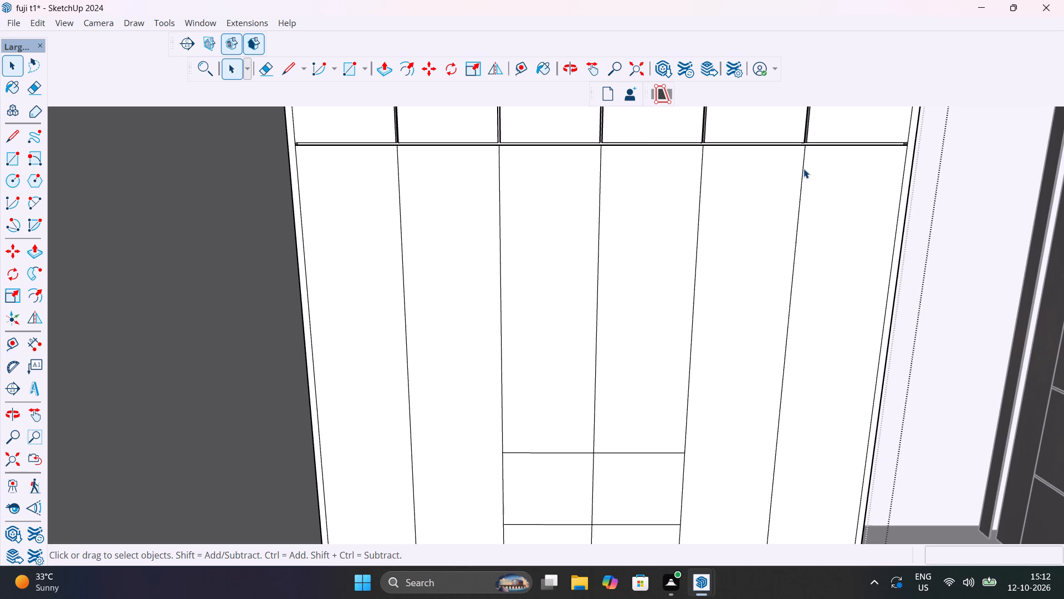
{"action": "left_click", "coordinate": [804, 166]}
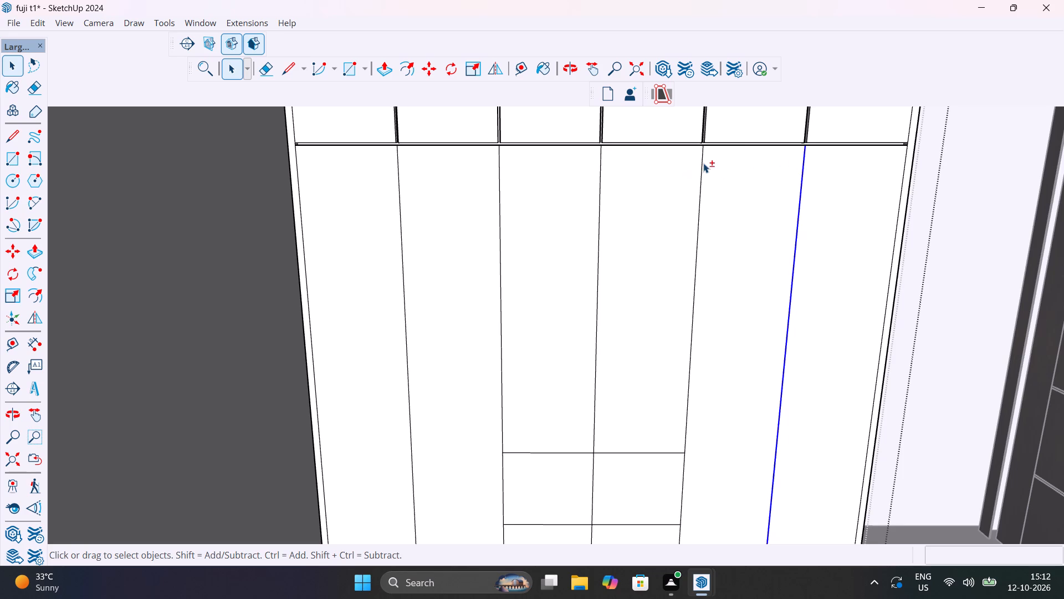
{"action": "left_click", "coordinate": [704, 160], "text": "shift"}
{"action": "left_click", "coordinate": [704, 159], "text": "shift"}
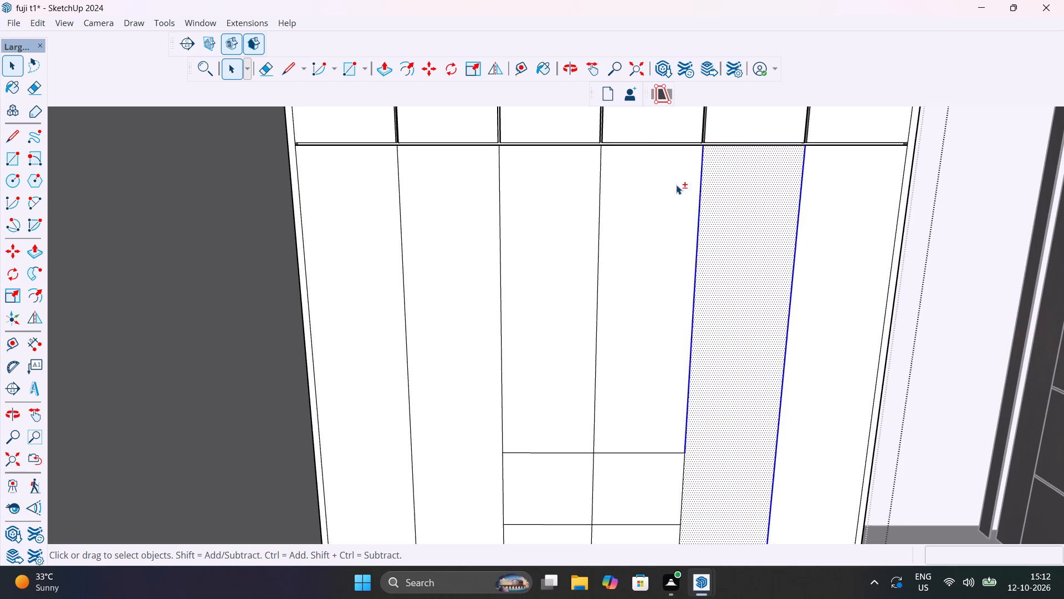
{"action": "left_click", "coordinate": [731, 186], "text": "shift"}
{"action": "left_click", "coordinate": [602, 174], "text": "shift"}
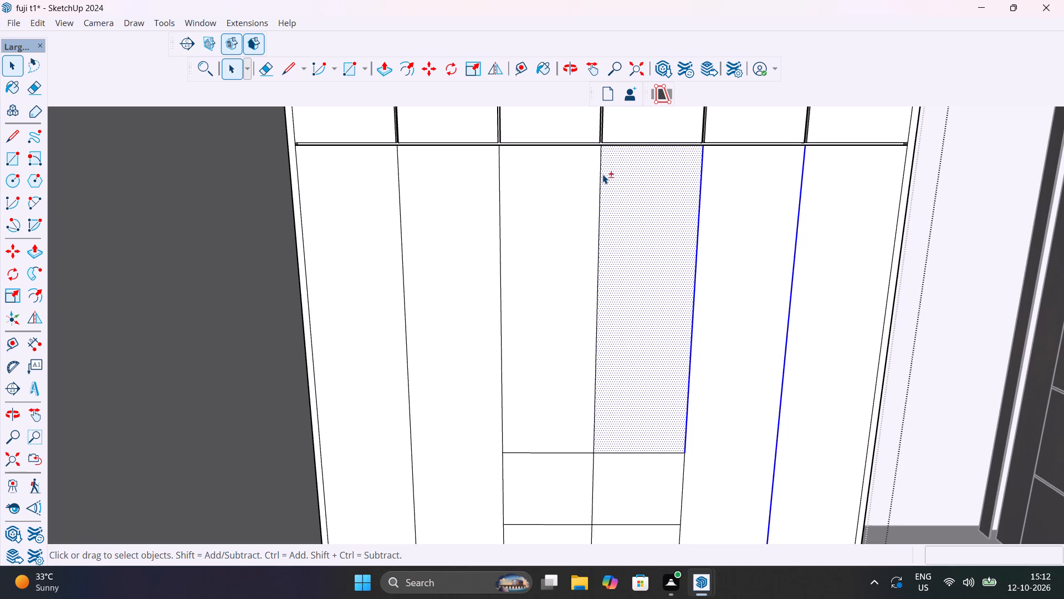
{"action": "left_click", "coordinate": [602, 174], "text": "shift"}
{"action": "left_click", "coordinate": [600, 180], "text": "shift"}
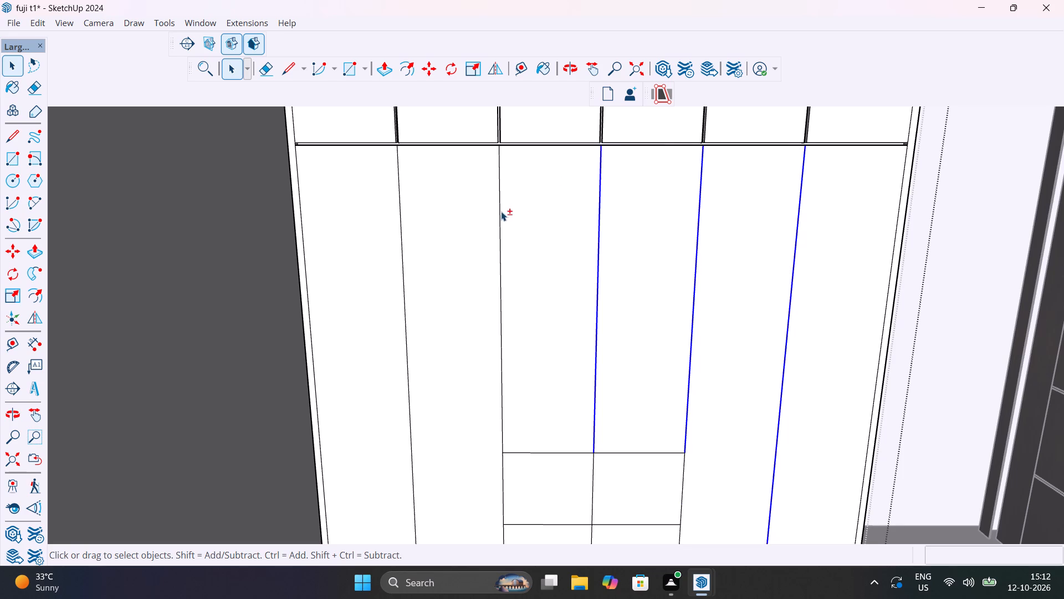
{"action": "left_click", "coordinate": [500, 219], "text": "shift"}
{"action": "left_click", "coordinate": [401, 211], "text": "shift"}
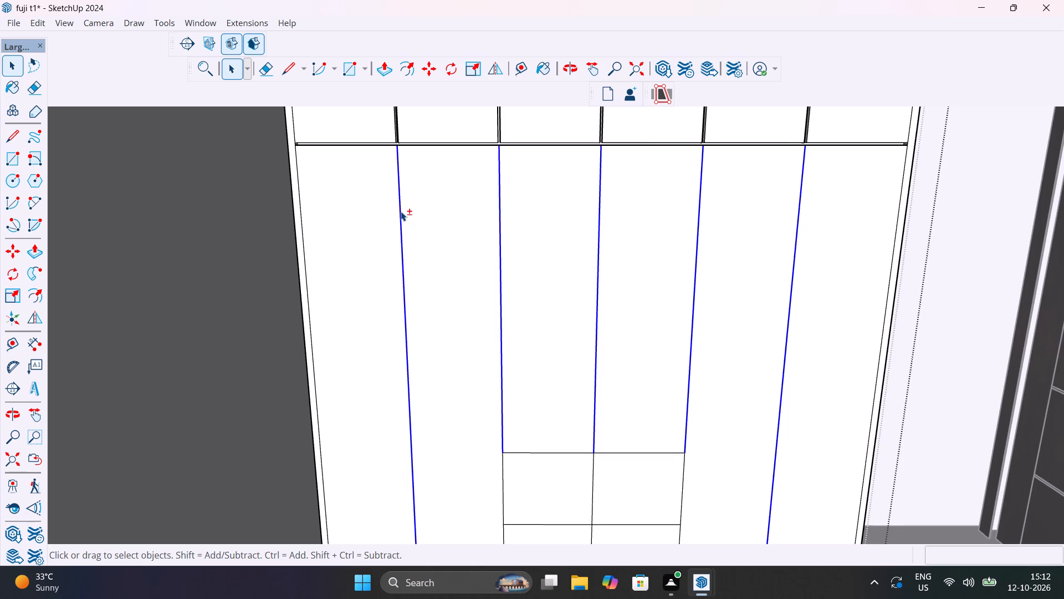
{"action": "key", "text": "m"}
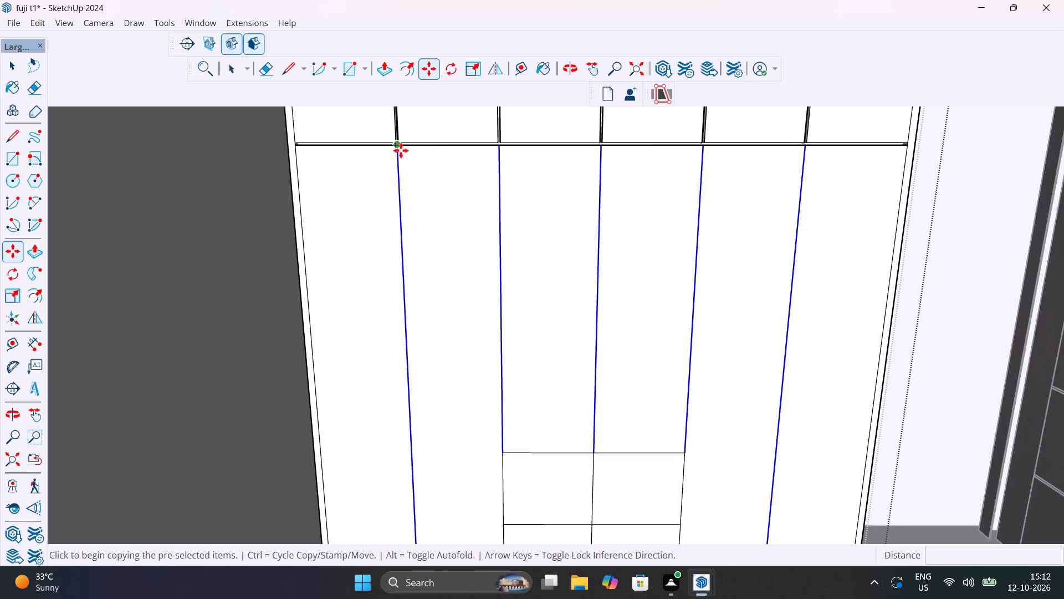
{"action": "left_click", "coordinate": [398, 148]}
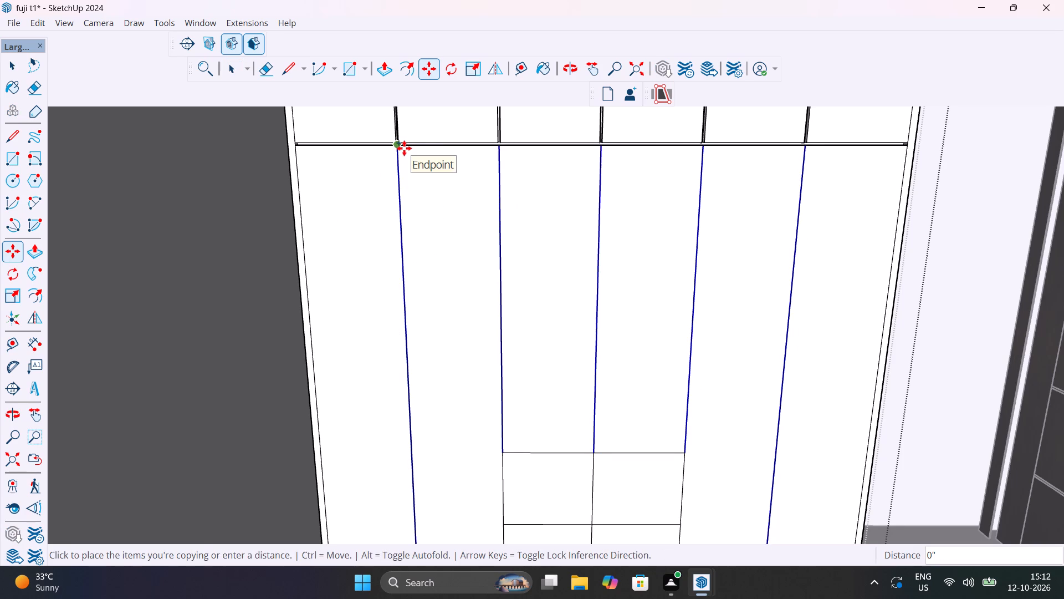
{"action": "scroll", "coordinate": [404, 148], "scroll_direction": "up", "scroll_amount": 9}
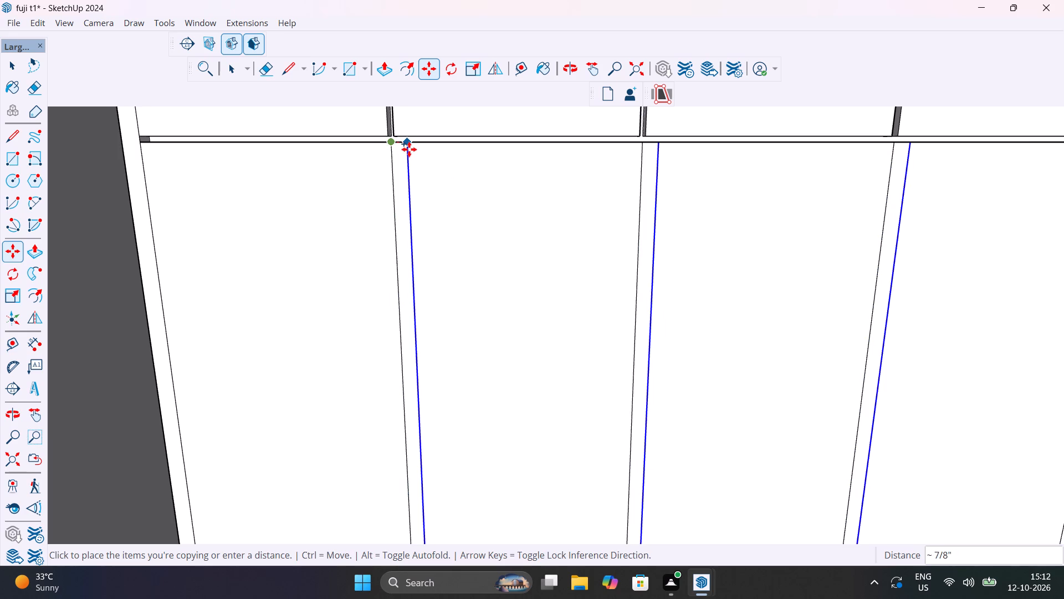
{"action": "type", "text": "4mm"}
{"action": "key", "text": "Return"}
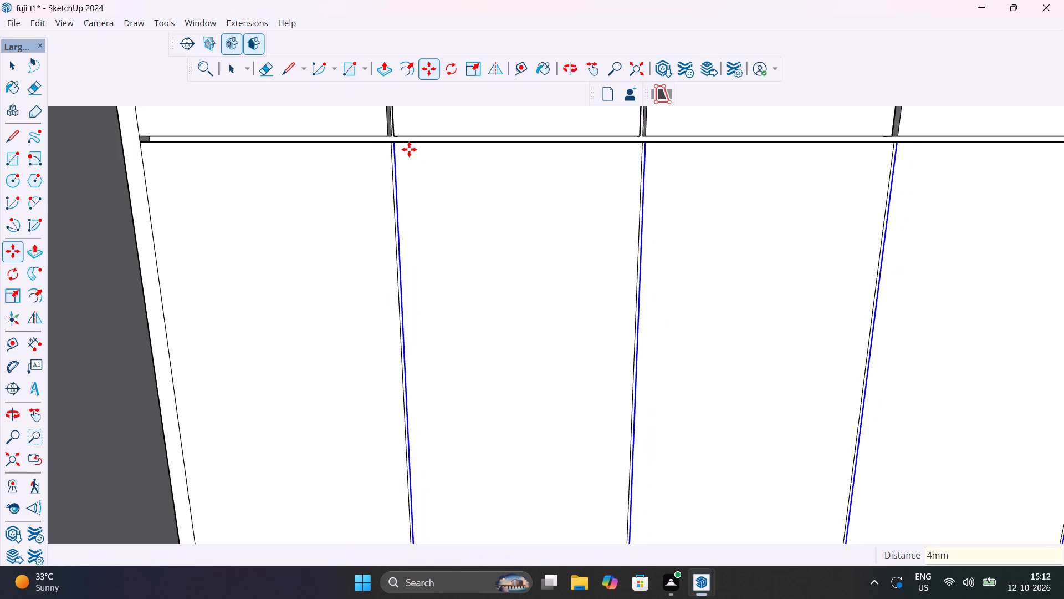
Copy the offset divider lines 8mm back the other way, away from the room door.
{"action": "scroll", "coordinate": [409, 149], "scroll_direction": "up", "scroll_amount": 7}
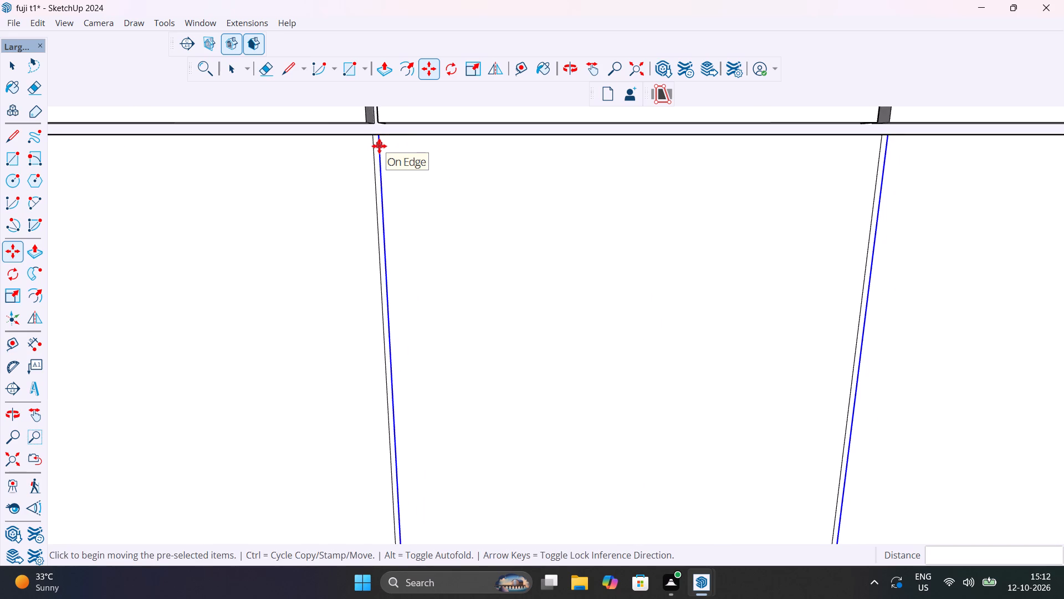
{"action": "left_click", "coordinate": [377, 138]}
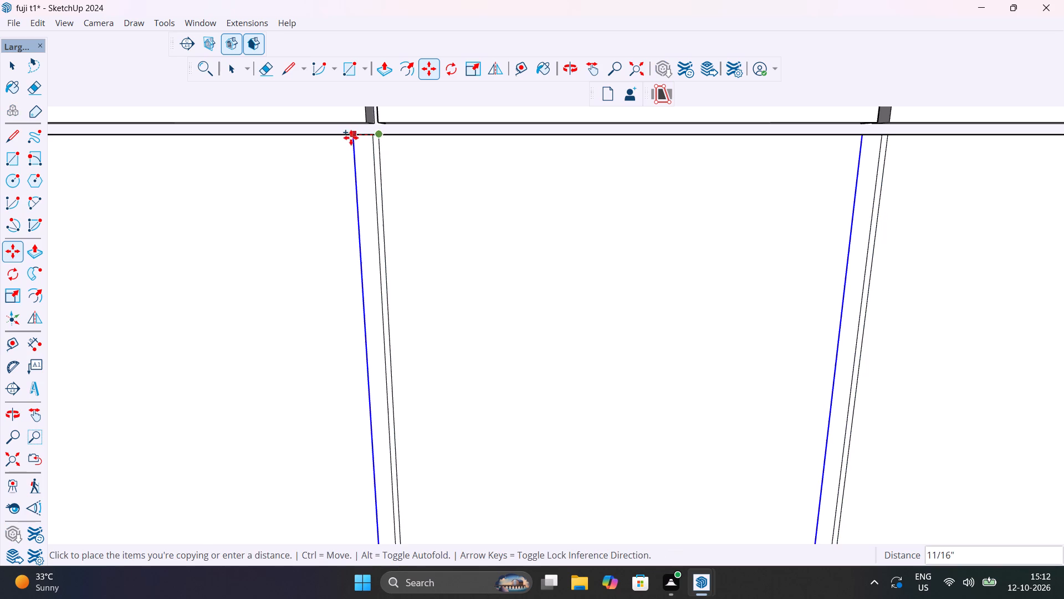
{"action": "type", "text": "8mm"}
{"action": "key", "text": "Return"}
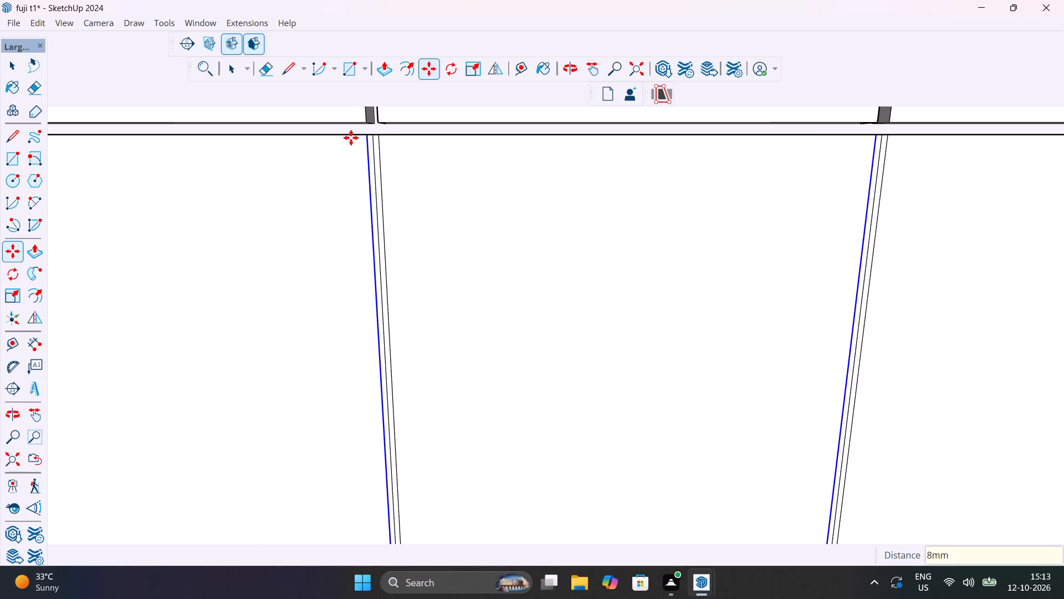
{"action": "key", "text": "space"}
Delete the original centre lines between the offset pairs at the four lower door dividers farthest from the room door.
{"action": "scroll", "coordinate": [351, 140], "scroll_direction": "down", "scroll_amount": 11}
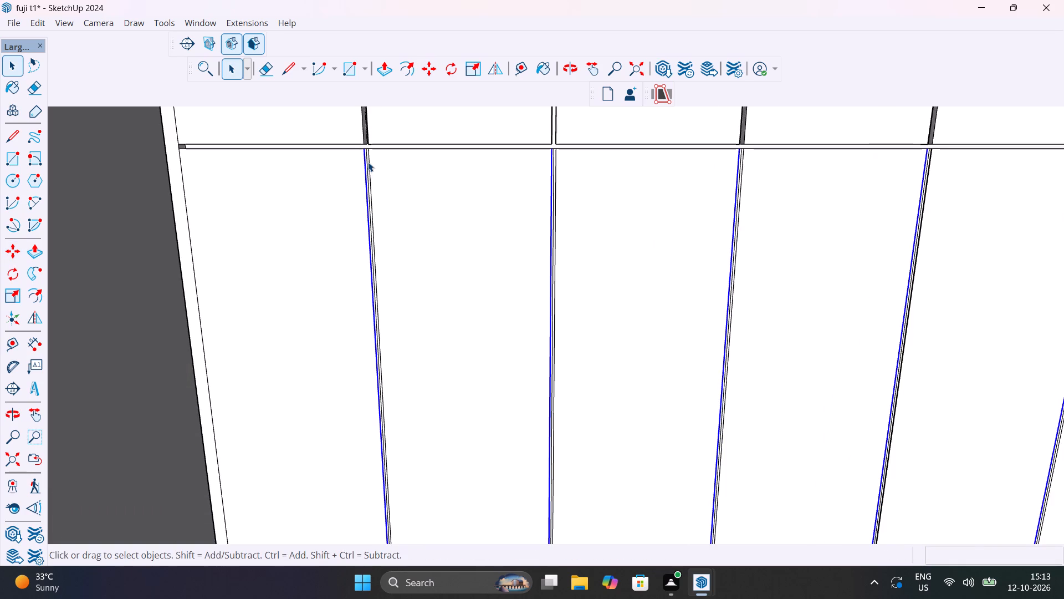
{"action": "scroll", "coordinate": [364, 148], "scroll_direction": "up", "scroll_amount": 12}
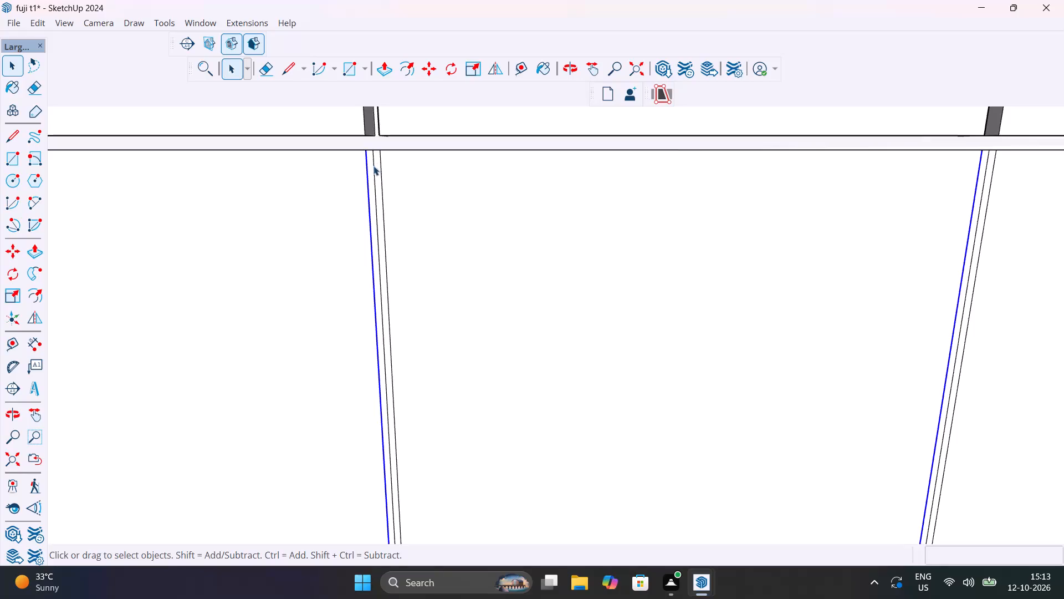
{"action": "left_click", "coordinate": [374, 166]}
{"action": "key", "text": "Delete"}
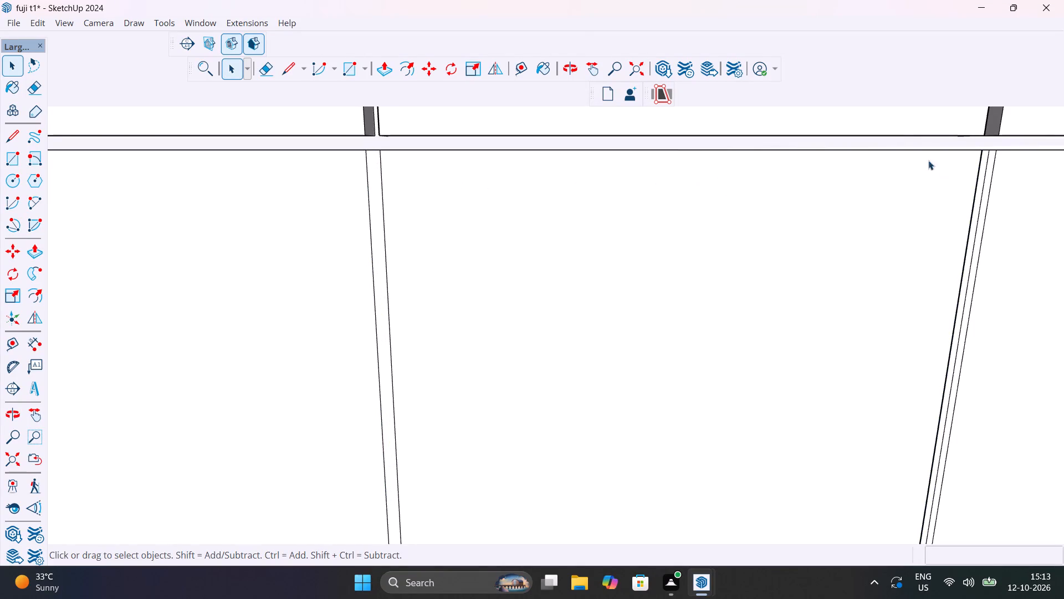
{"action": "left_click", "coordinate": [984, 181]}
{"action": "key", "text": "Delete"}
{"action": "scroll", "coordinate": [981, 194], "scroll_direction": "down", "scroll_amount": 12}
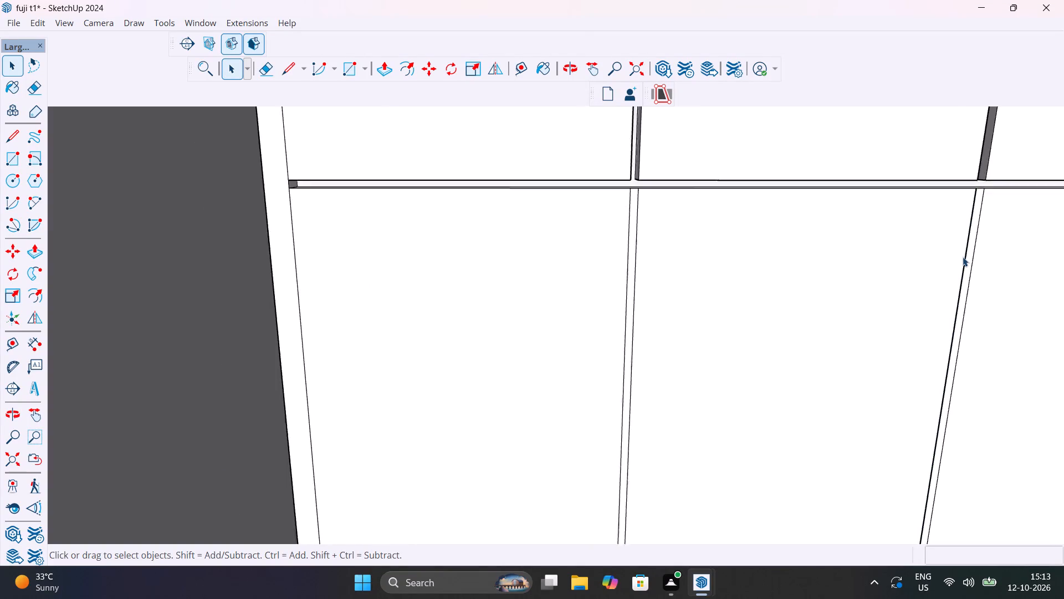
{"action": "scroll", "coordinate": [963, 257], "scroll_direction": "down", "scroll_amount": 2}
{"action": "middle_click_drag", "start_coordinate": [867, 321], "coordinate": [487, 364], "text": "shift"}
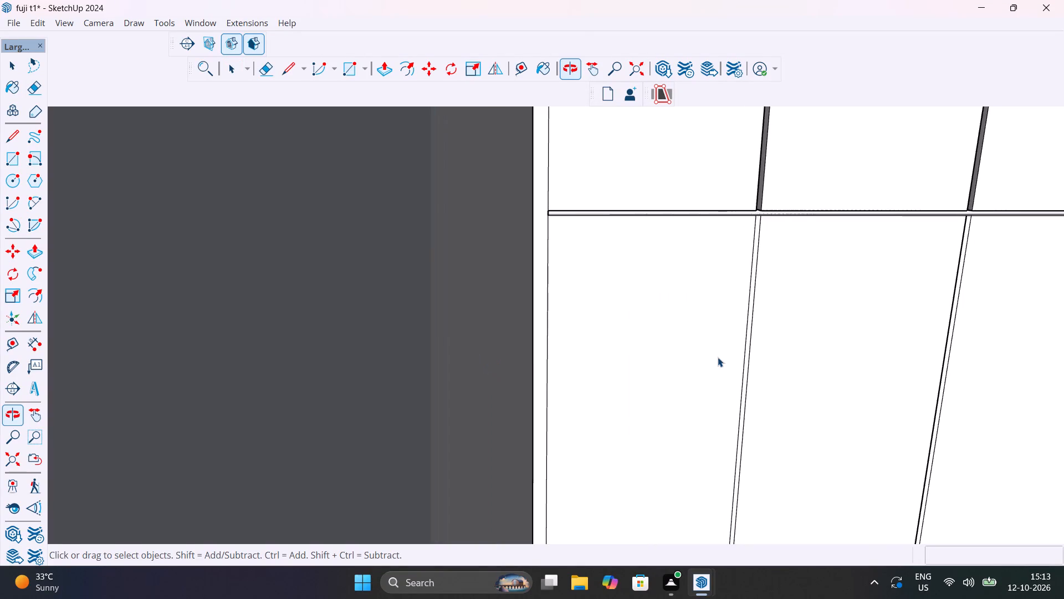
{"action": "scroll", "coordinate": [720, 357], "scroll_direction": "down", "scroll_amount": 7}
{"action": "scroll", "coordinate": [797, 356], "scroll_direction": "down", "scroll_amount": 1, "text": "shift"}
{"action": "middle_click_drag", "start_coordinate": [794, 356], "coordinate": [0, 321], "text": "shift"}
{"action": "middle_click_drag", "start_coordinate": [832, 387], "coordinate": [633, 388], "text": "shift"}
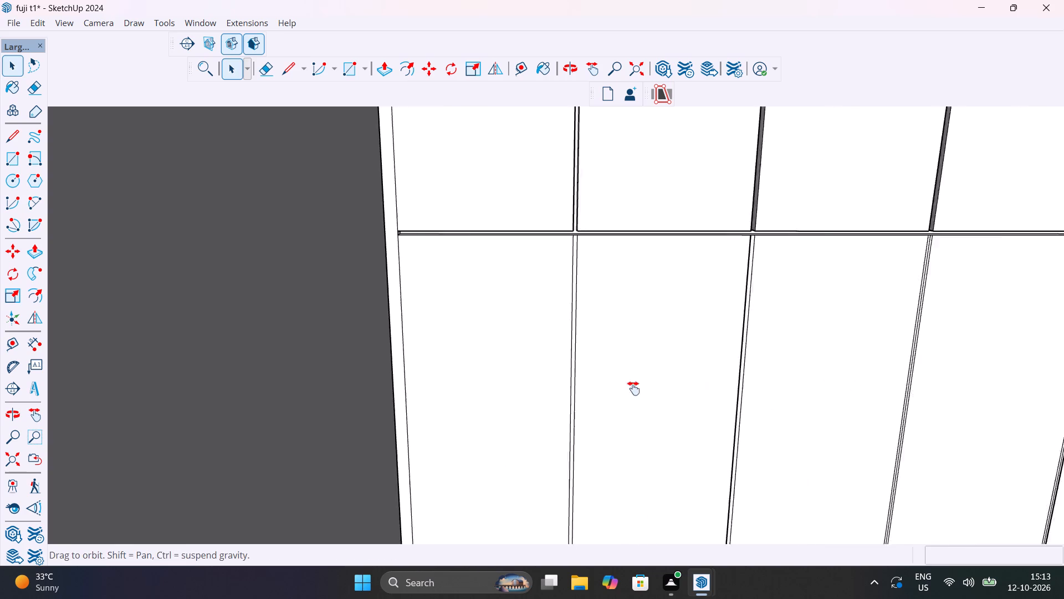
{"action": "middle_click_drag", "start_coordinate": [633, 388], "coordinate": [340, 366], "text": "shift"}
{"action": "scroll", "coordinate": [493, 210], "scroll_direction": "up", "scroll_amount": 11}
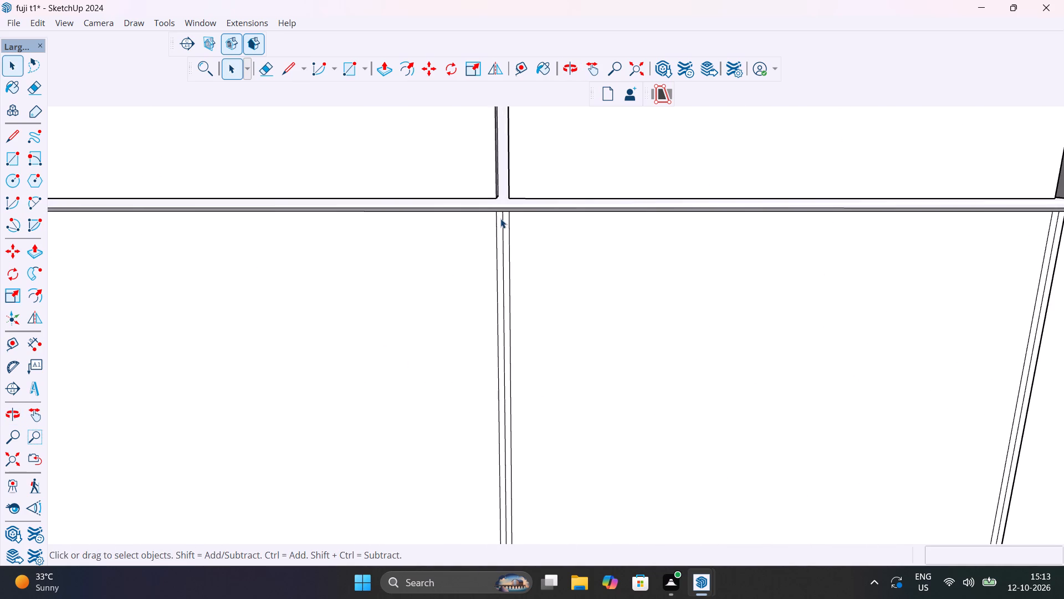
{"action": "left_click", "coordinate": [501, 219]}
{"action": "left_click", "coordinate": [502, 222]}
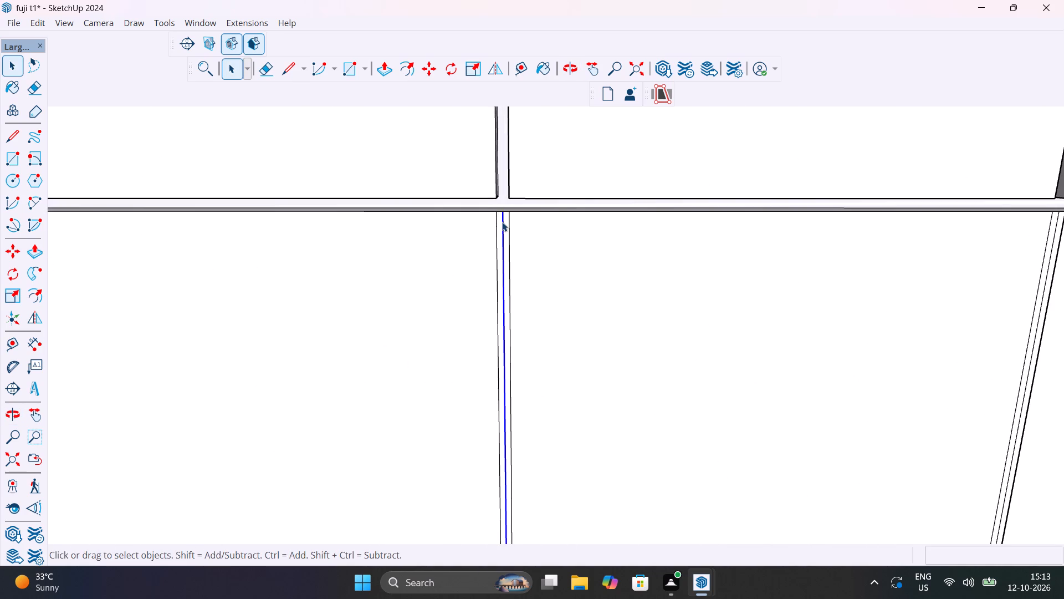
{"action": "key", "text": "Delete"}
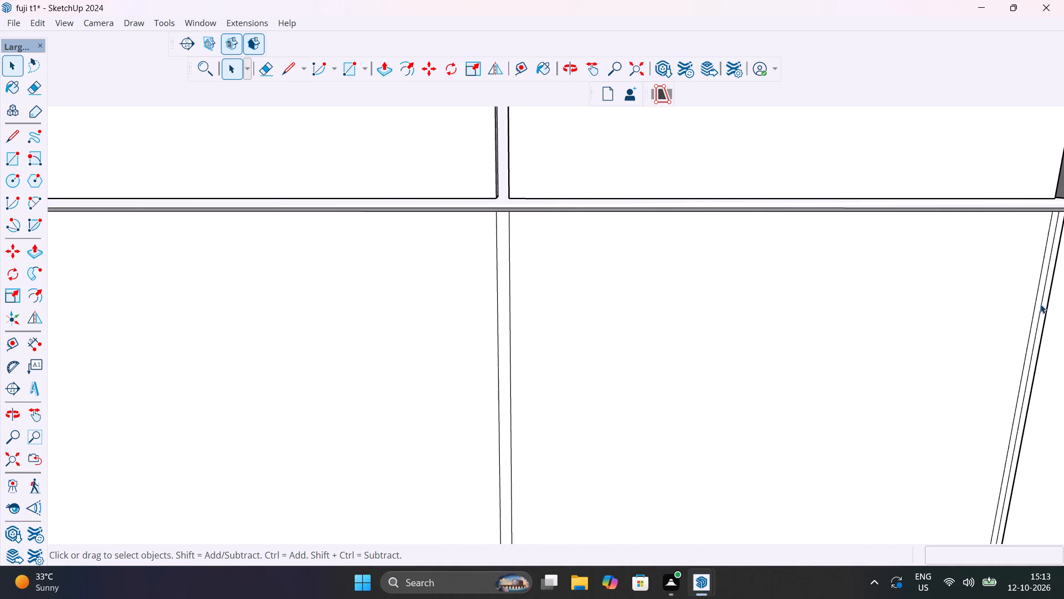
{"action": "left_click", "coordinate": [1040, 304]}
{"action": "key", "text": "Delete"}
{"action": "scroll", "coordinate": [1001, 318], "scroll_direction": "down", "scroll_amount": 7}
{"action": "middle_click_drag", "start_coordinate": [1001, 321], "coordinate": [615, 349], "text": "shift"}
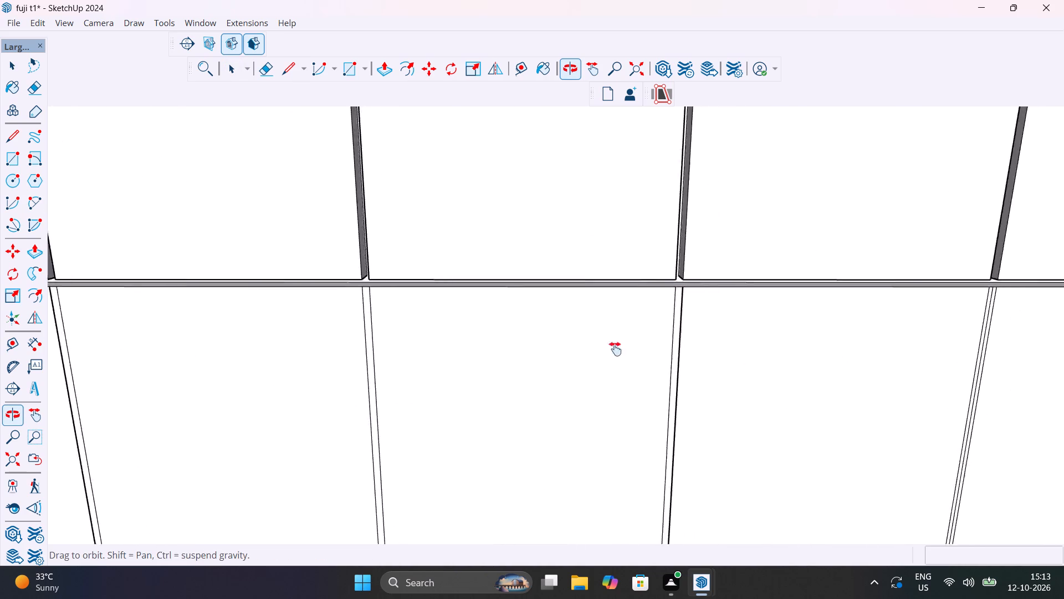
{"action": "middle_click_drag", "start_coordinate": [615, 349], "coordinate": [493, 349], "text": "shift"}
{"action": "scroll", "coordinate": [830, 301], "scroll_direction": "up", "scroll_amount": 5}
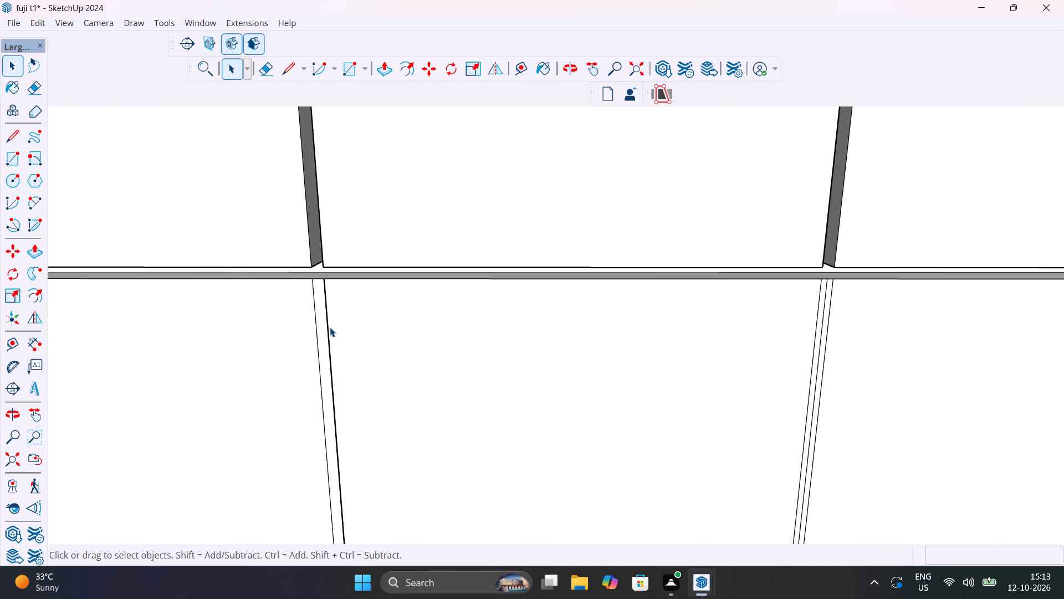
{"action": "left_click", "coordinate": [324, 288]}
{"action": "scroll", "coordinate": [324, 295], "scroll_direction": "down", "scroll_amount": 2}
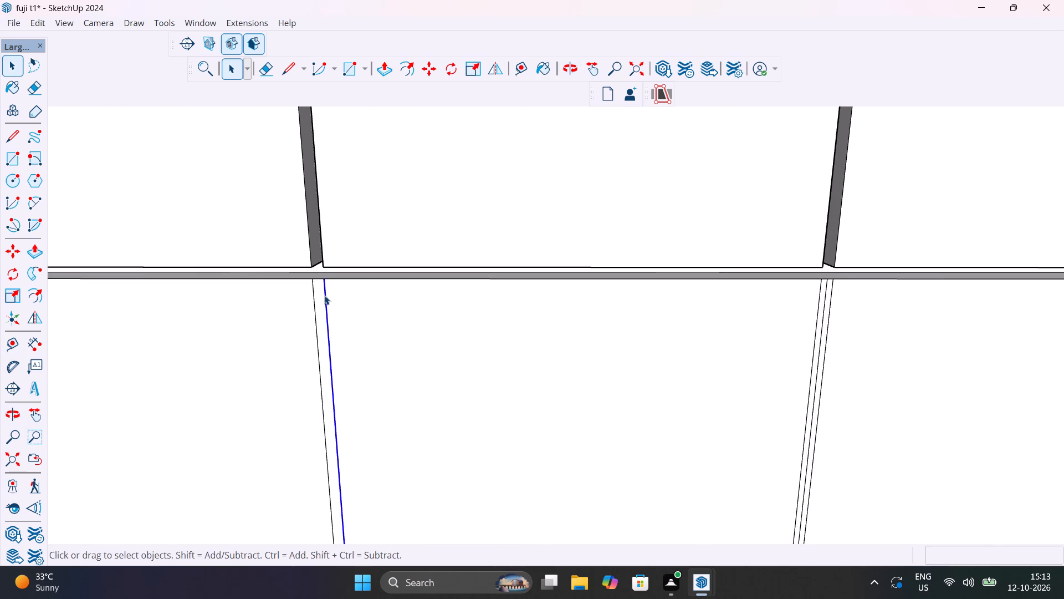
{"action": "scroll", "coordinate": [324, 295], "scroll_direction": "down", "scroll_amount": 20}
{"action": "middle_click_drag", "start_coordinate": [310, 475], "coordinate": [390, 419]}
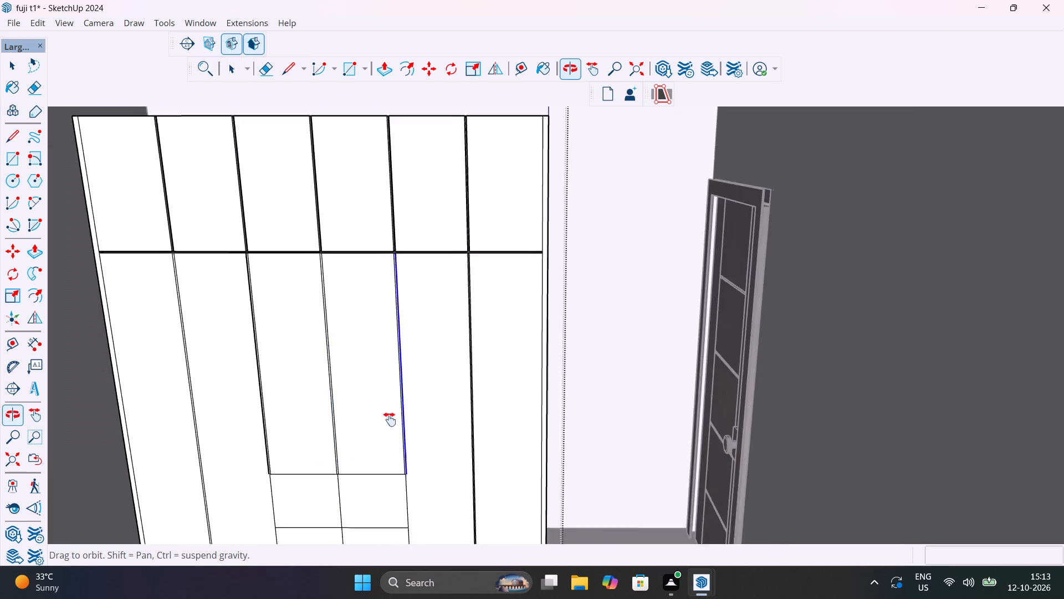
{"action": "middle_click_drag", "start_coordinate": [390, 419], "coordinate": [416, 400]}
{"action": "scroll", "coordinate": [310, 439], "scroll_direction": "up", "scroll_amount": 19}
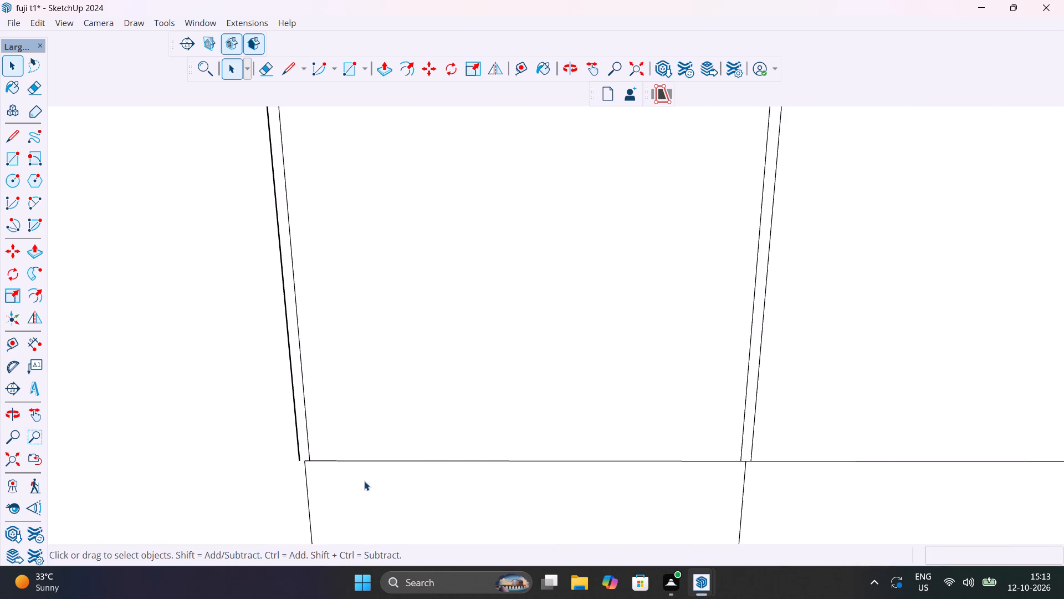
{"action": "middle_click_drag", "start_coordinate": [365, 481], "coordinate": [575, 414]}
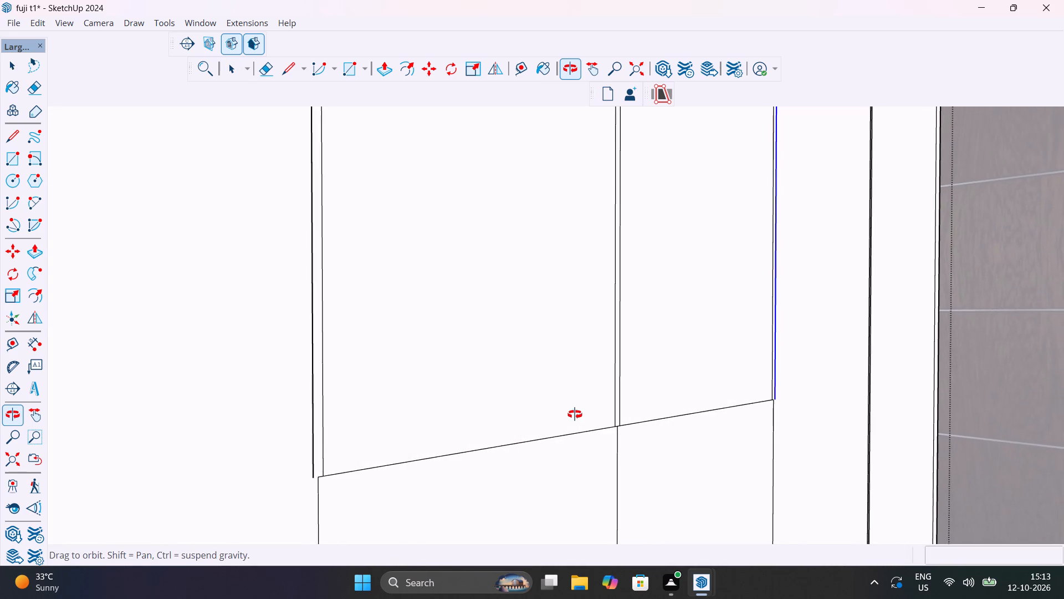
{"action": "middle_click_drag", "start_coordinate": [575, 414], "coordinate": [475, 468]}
Undo the centre line deletions and both the 8mm and 4mm offset copies of the lower door dividers.
{"action": "key", "text": "ctrl+z"}
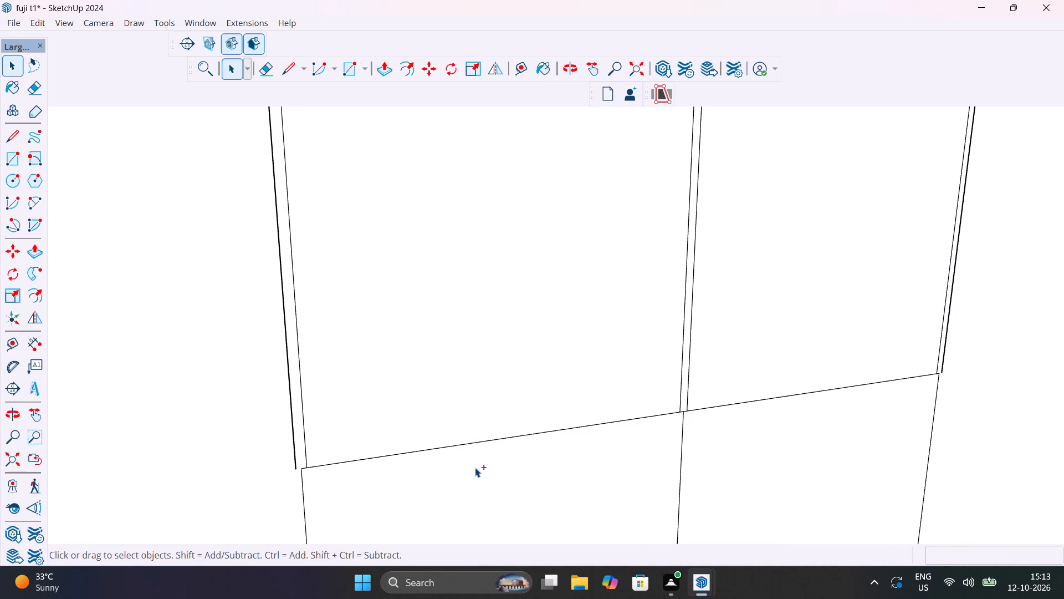
{"action": "key", "text": "ctrl+z"}
{"action": "key", "text": "ctrl+z"}
{"action": "key", "text": "ctrl+z"}
{"action": "key", "text": "ctrl+z"}
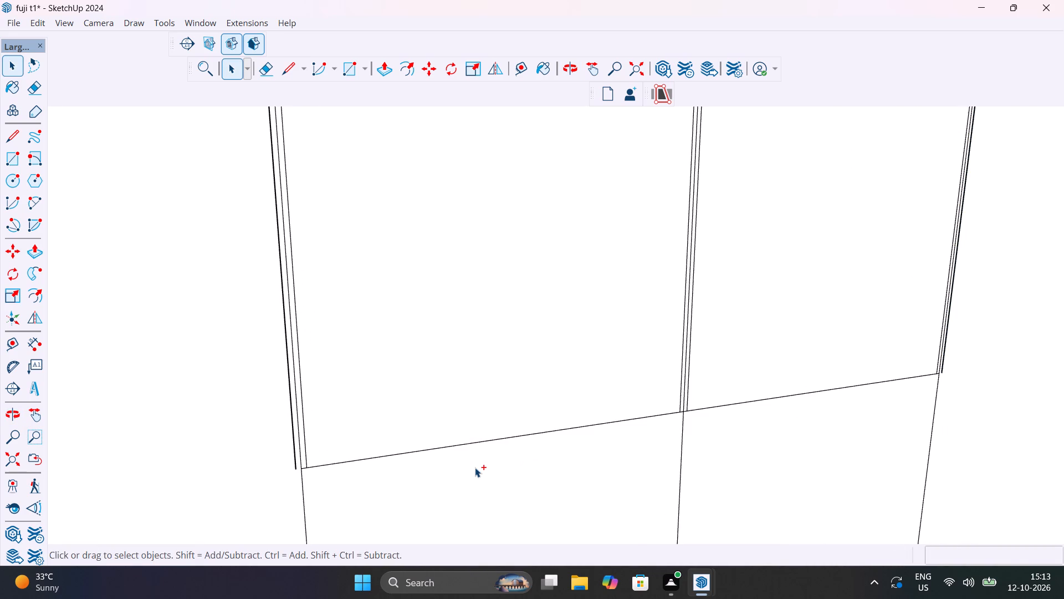
{"action": "key", "text": "ctrl+z"}
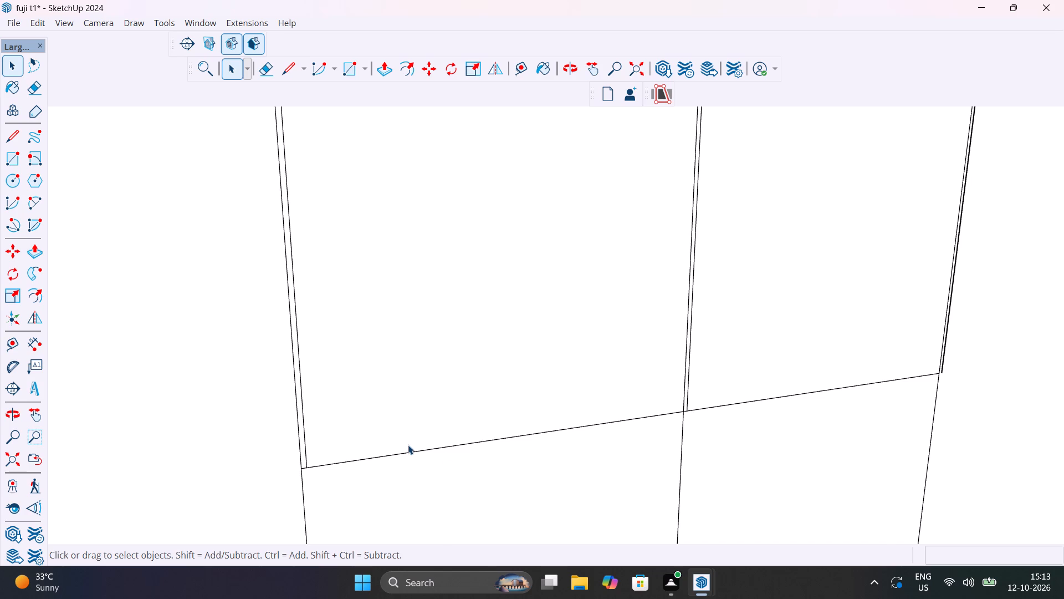
{"action": "scroll", "coordinate": [408, 444], "scroll_direction": "down", "scroll_amount": 14}
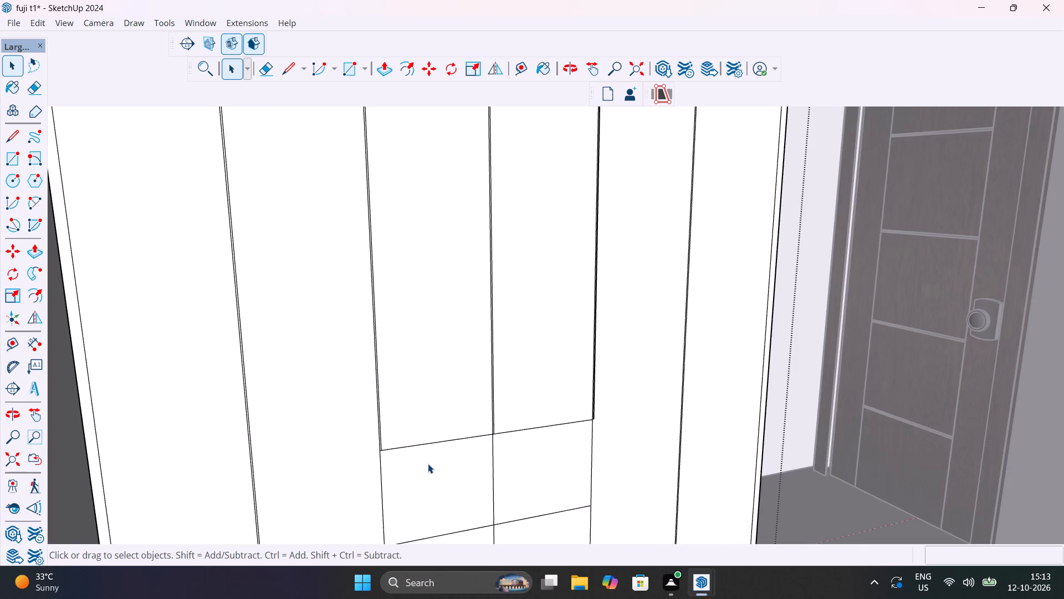
{"action": "key", "text": "ctrl+z"}
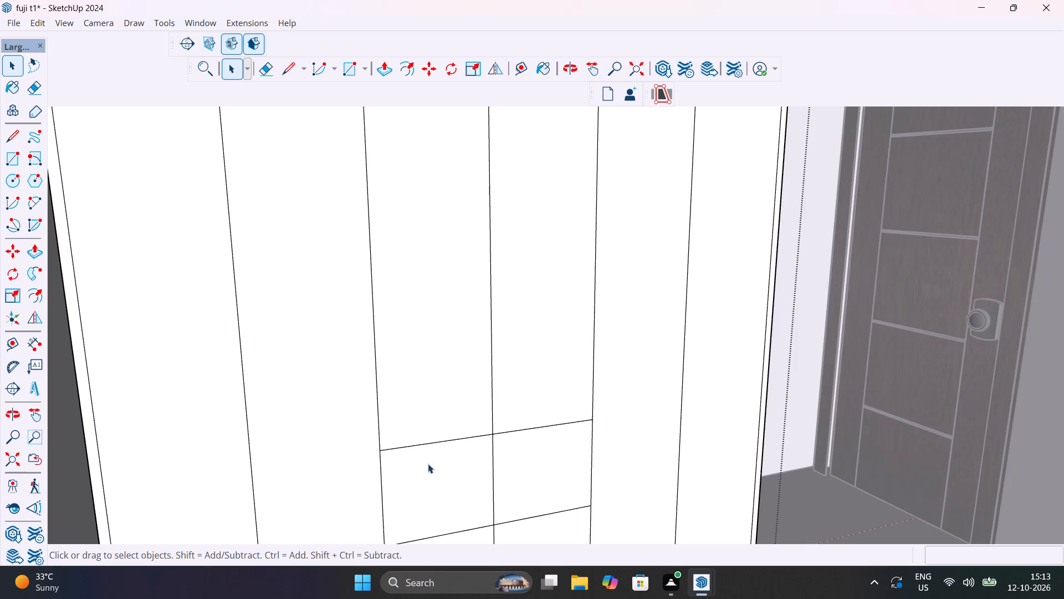
Delete the four horizontal drawer line segments across the two middle lower sections, leaving only the full-height divider lines.
{"action": "scroll", "coordinate": [428, 464], "scroll_direction": "down", "scroll_amount": 6}
{"action": "middle_click_drag", "start_coordinate": [426, 464], "coordinate": [365, 398]}
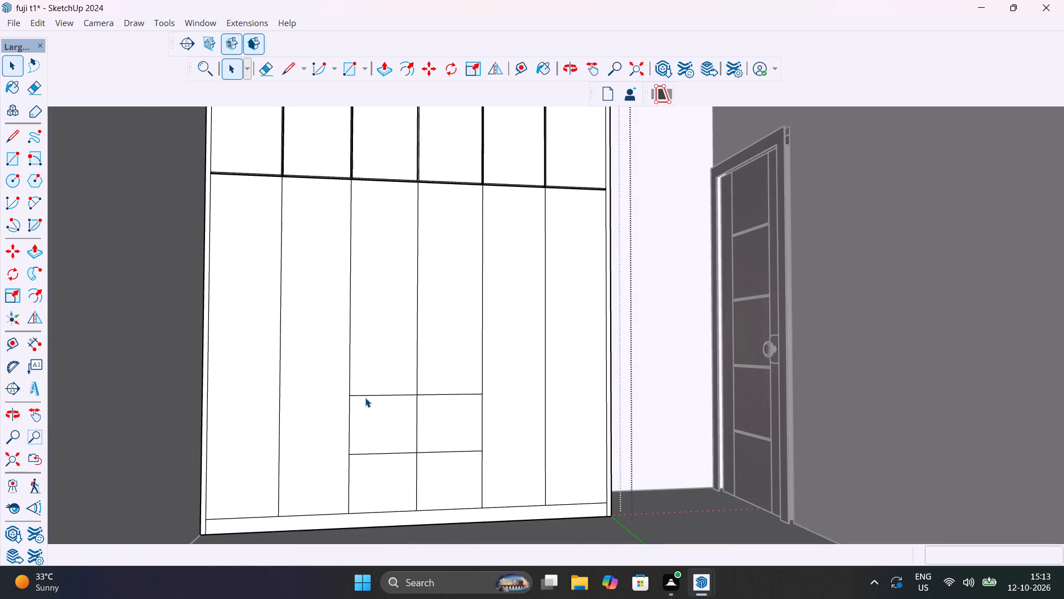
{"action": "left_click", "coordinate": [367, 395]}
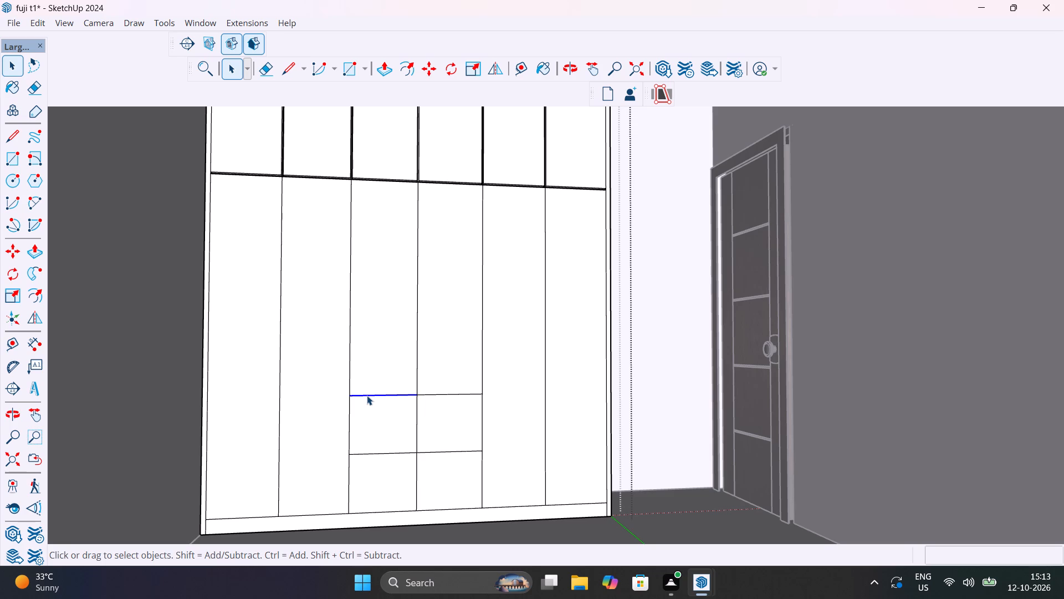
{"action": "key", "text": "Delete"}
{"action": "left_click", "coordinate": [383, 452]}
{"action": "key", "text": "Delete"}
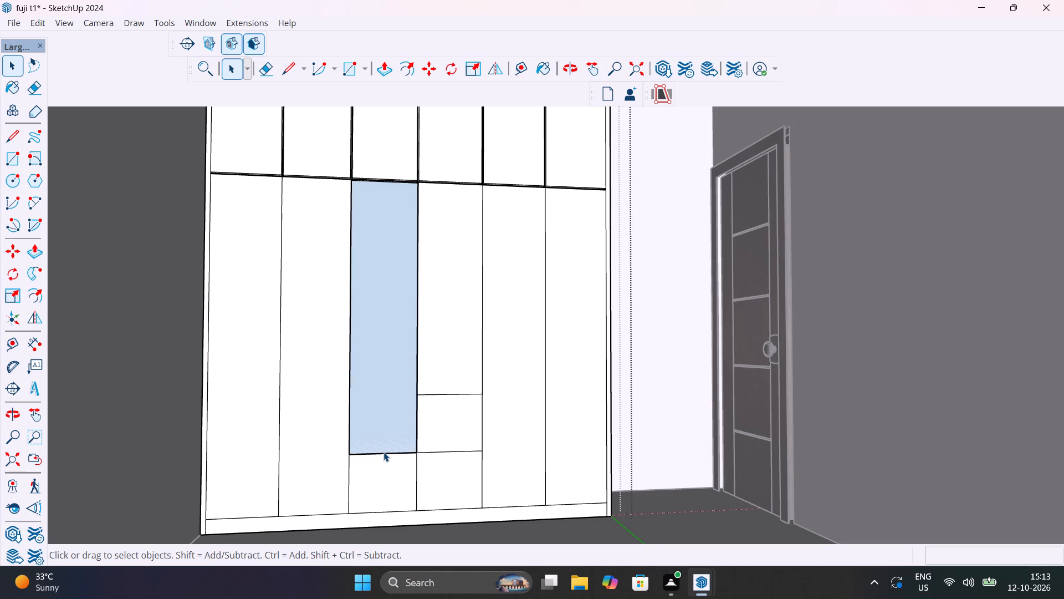
{"action": "key", "text": "ctrl+z"}
{"action": "left_click", "coordinate": [383, 452]}
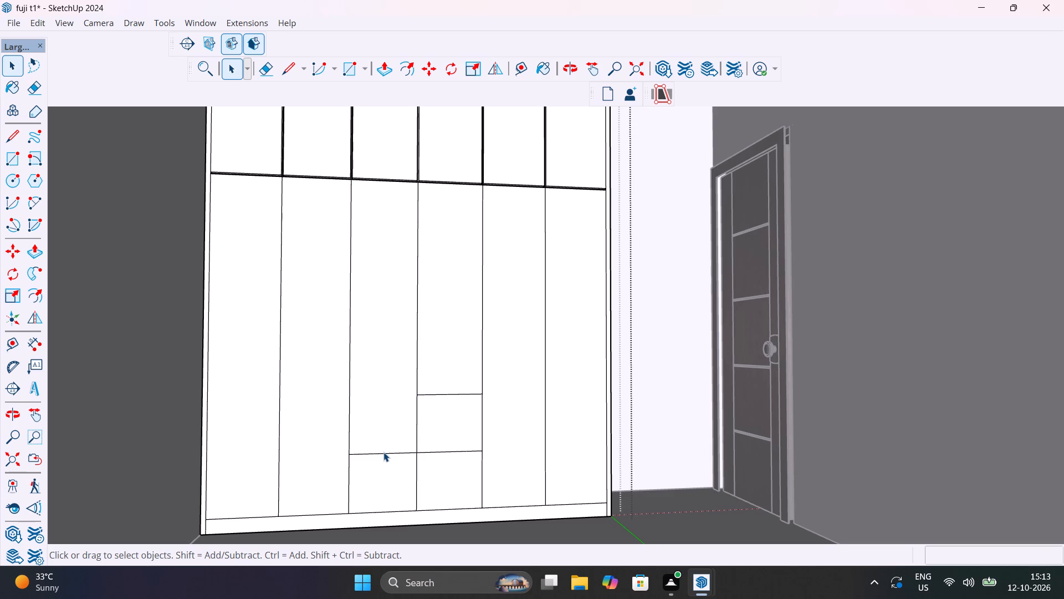
{"action": "left_click", "coordinate": [383, 452]}
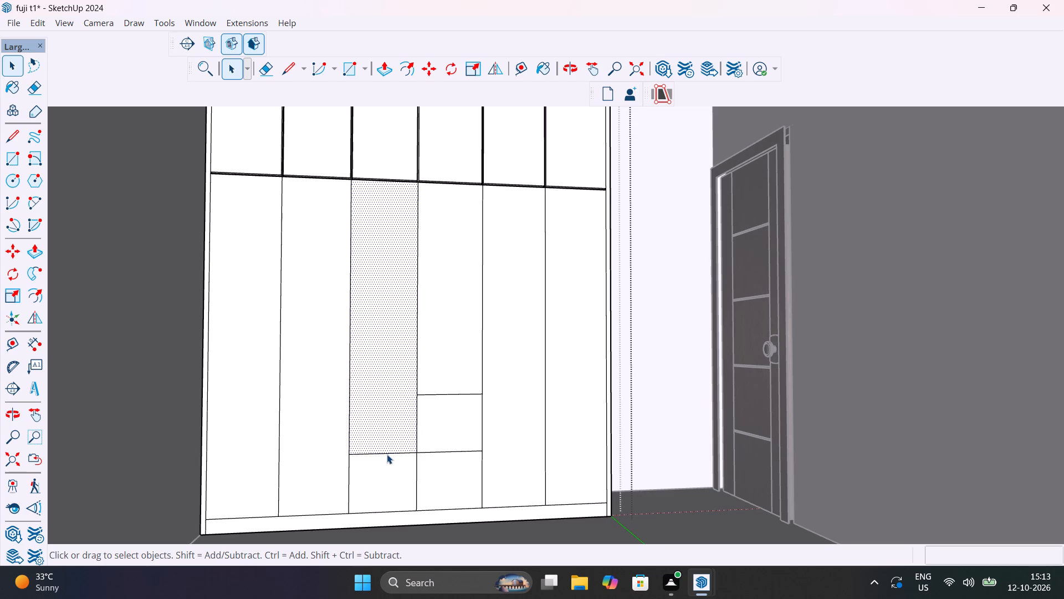
{"action": "left_click", "coordinate": [387, 454]}
{"action": "key", "text": "Delete"}
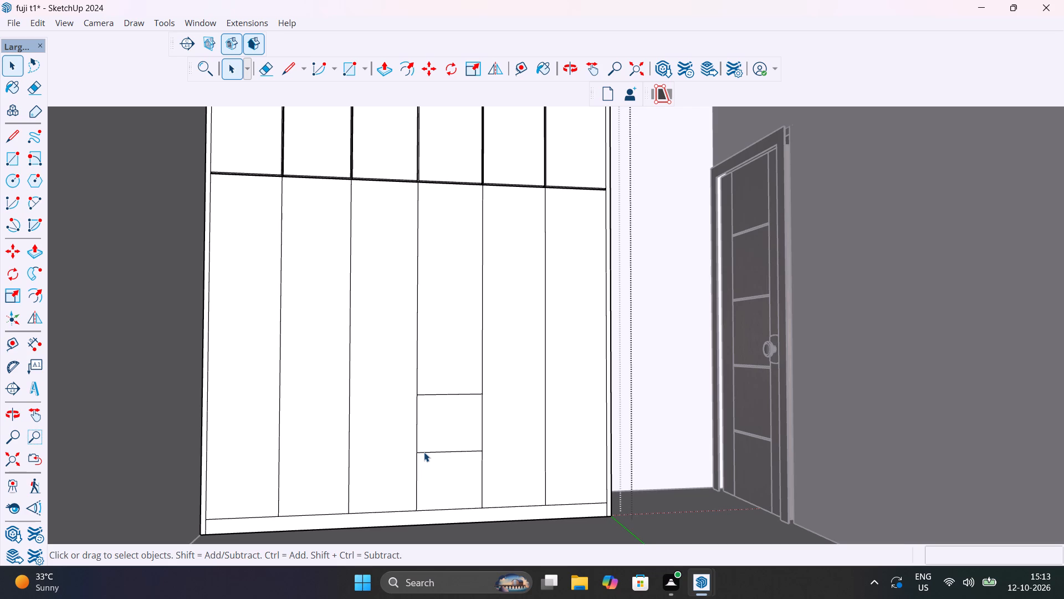
{"action": "left_click", "coordinate": [424, 452]}
{"action": "key", "text": "Delete"}
{"action": "left_click", "coordinate": [433, 396]}
{"action": "key", "text": "Delete"}
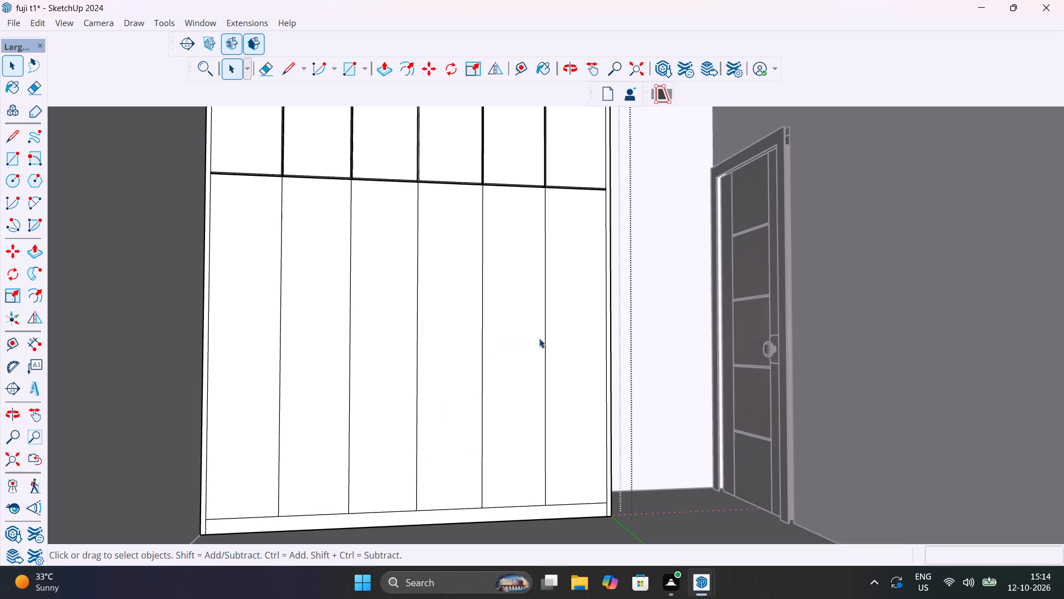
Copy all five full-height lower door divider lines 4mm sideways toward the room door.
{"action": "left_click", "coordinate": [544, 339]}
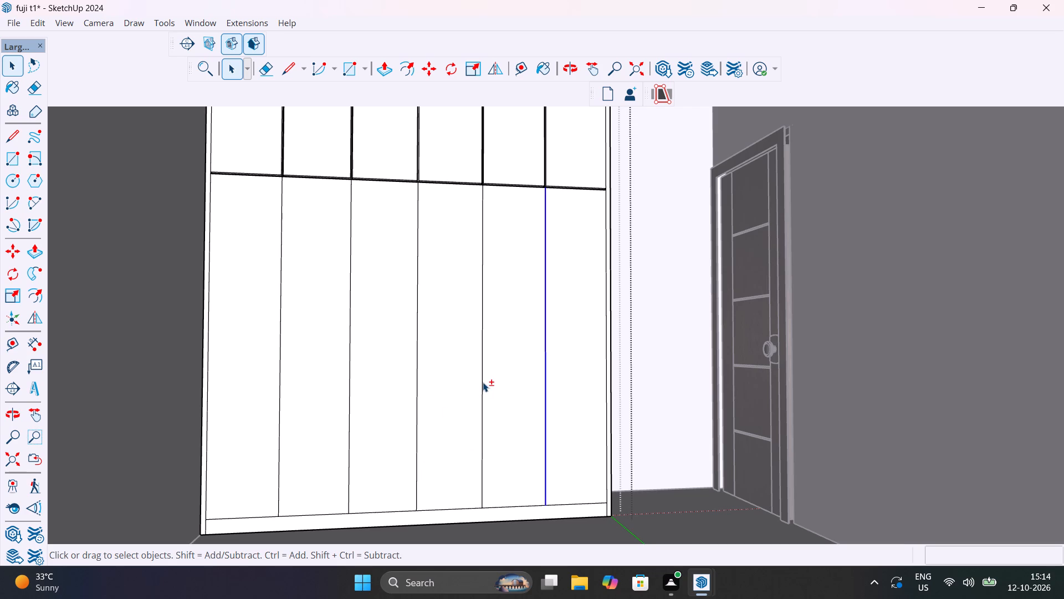
{"action": "left_click", "coordinate": [483, 382], "text": "shift"}
{"action": "left_click", "coordinate": [416, 393], "text": "shift"}
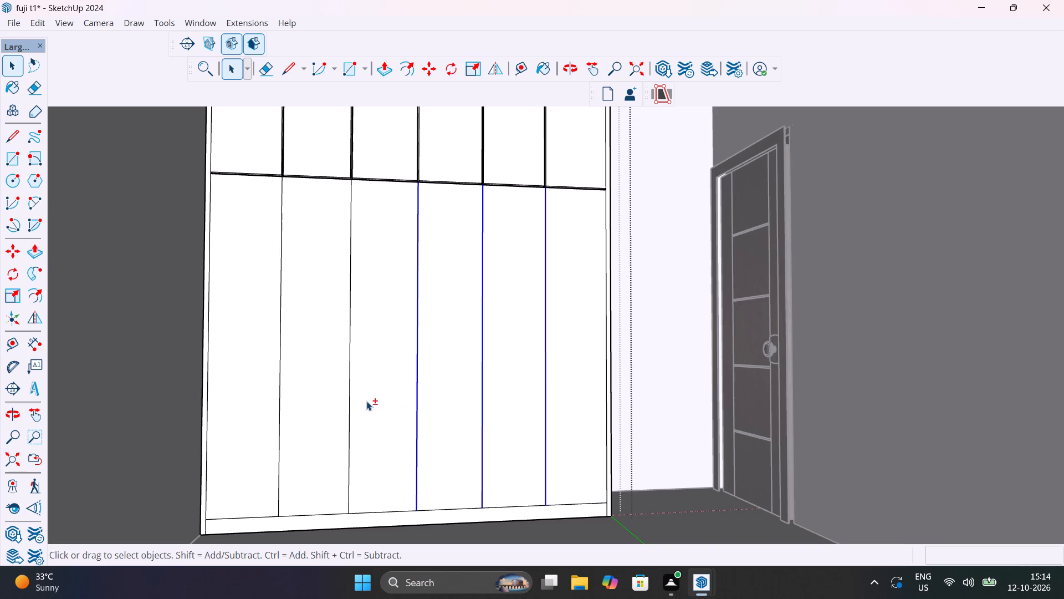
{"action": "left_click", "coordinate": [350, 419], "text": "shift"}
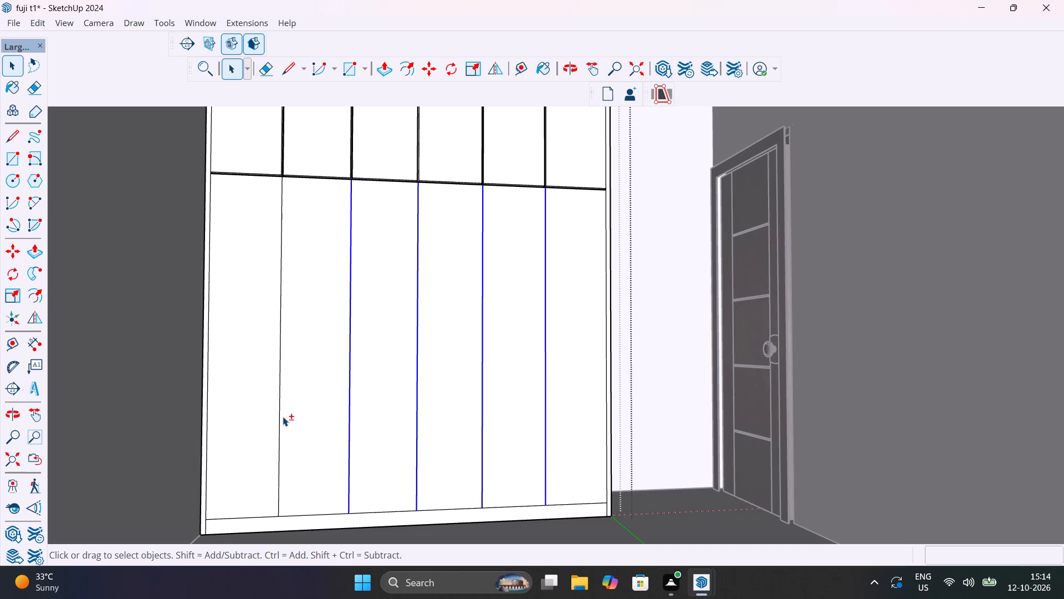
{"action": "left_click", "coordinate": [280, 427], "text": "shift"}
{"action": "key", "text": "m"}
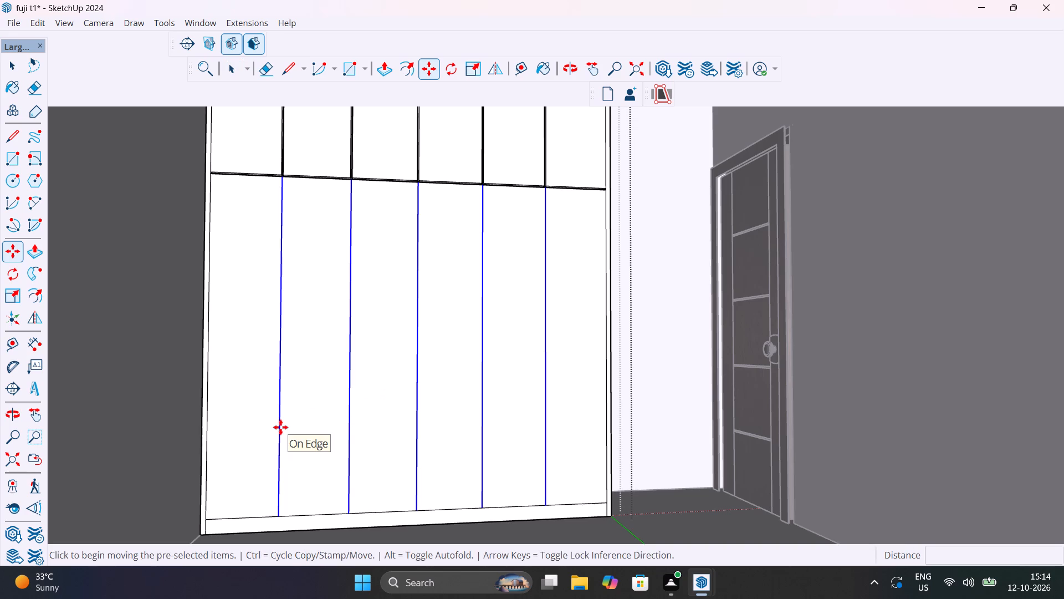
{"action": "left_click", "coordinate": [282, 515]}
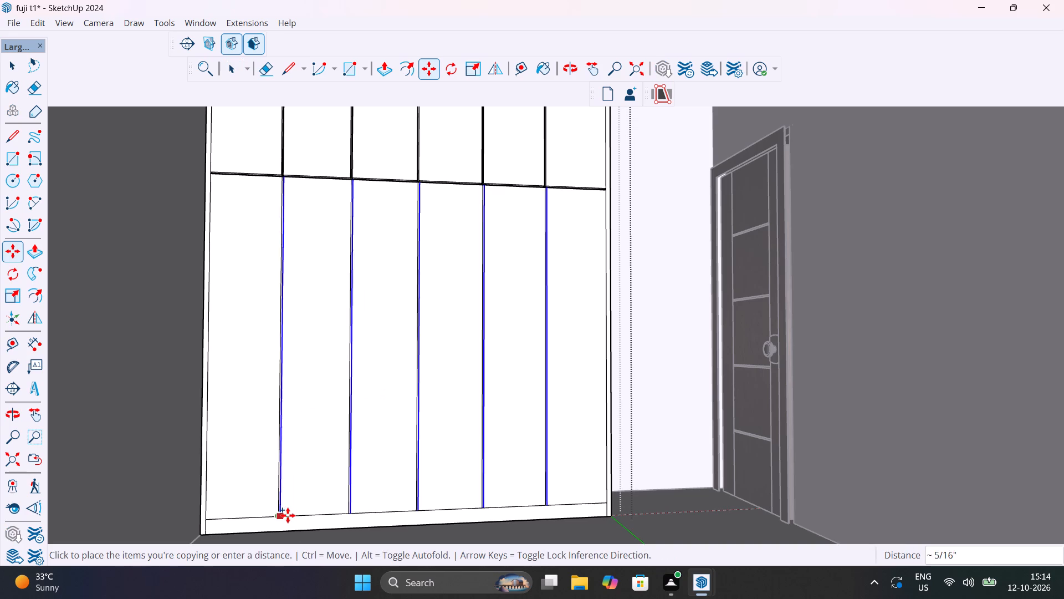
{"action": "type", "text": "4mm"}
{"action": "key", "text": "Return"}
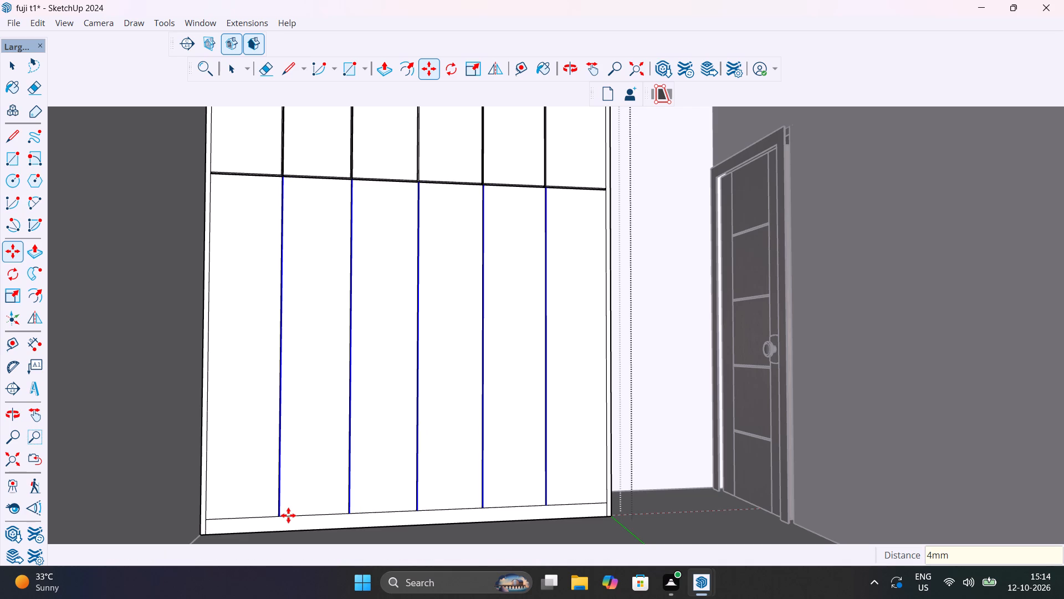
{"action": "scroll", "coordinate": [288, 515], "scroll_direction": "up", "scroll_amount": 11}
{"action": "scroll", "coordinate": [258, 530], "scroll_direction": "up", "scroll_amount": 12}
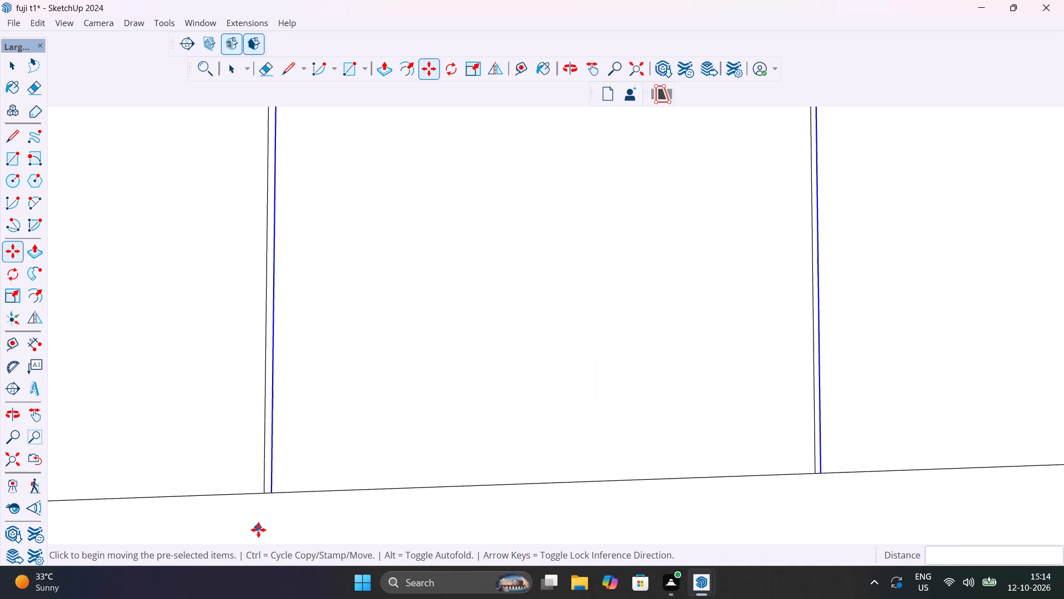
Copy the five selected lower door divider lines 8mm sideways, away from the room door.
{"action": "left_click", "coordinate": [272, 493]}
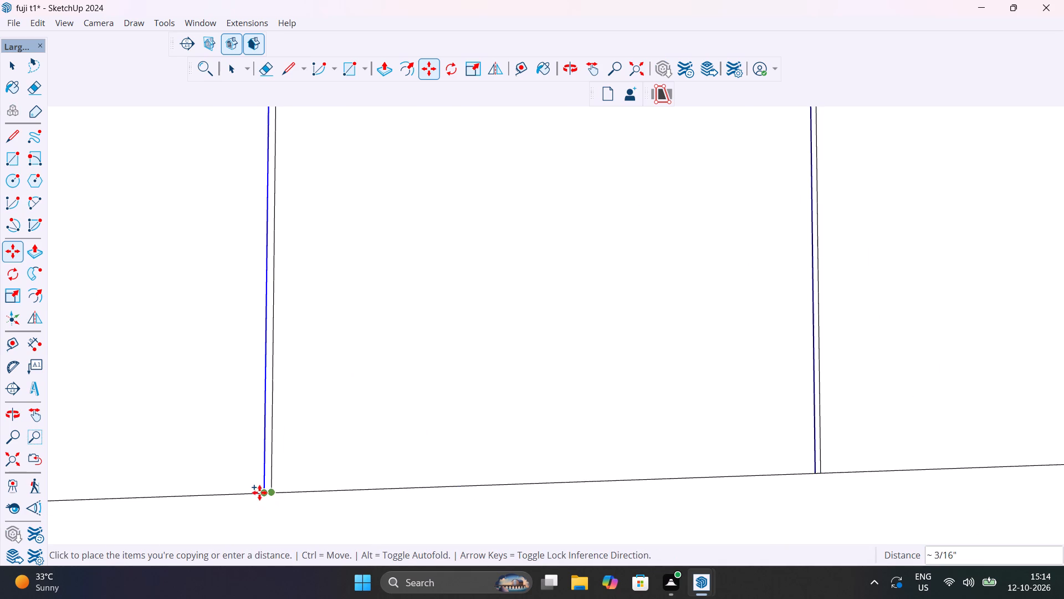
{"action": "type", "text": "8mm"}
{"action": "key", "text": "Return"}
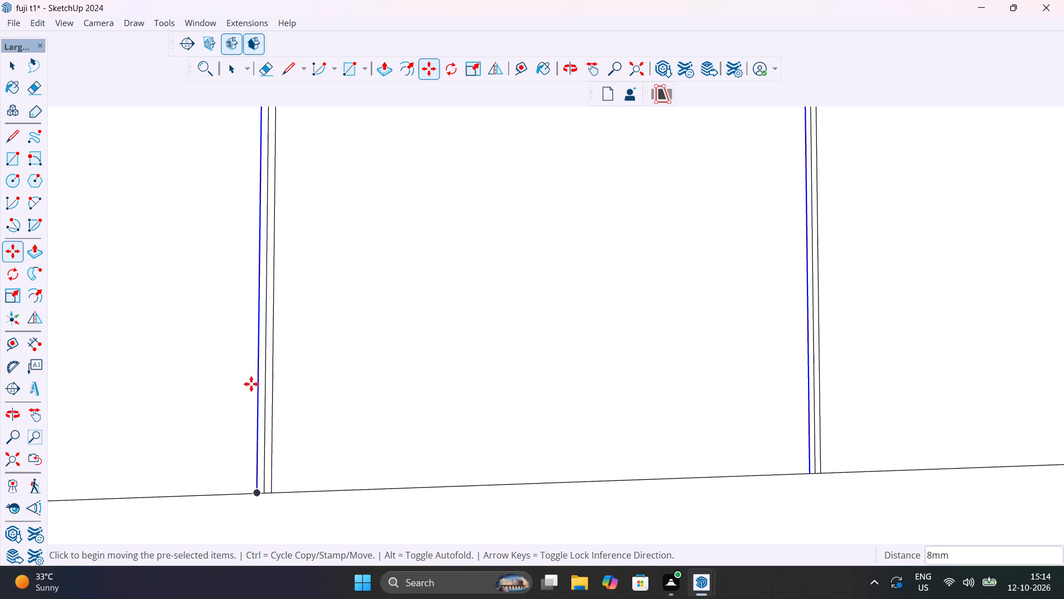
Delete the original centre lines between the offset pairs at the two lower door dividers farthest from the room door.
{"action": "scroll", "coordinate": [260, 387], "scroll_direction": "up", "scroll_amount": 6}
{"action": "scroll", "coordinate": [260, 387], "scroll_direction": "down", "scroll_amount": 14}
{"action": "middle_click_drag", "start_coordinate": [275, 401], "coordinate": [283, 495]}
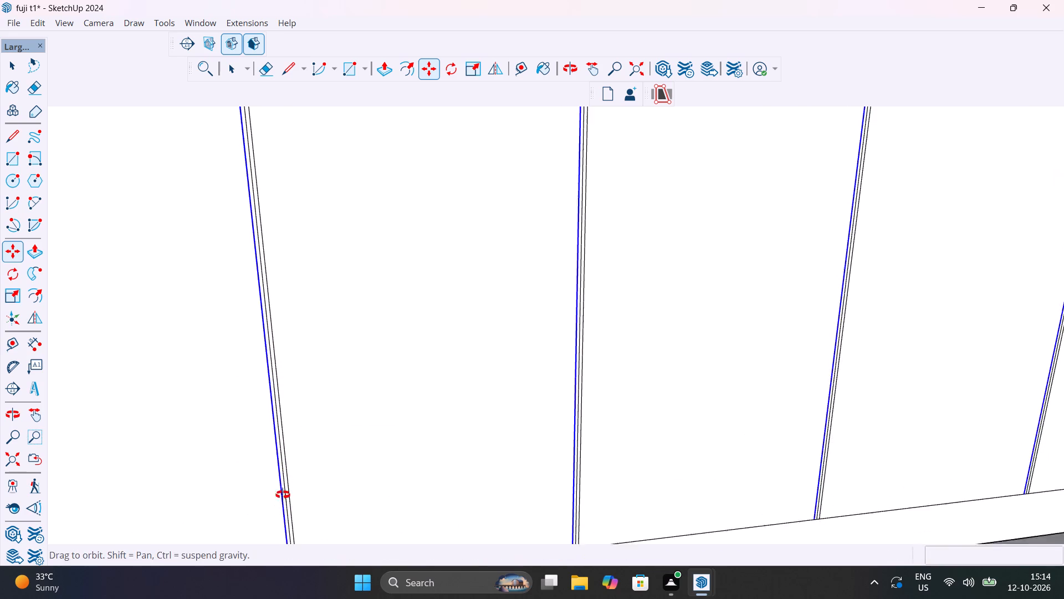
{"action": "middle_click_drag", "start_coordinate": [283, 495], "coordinate": [283, 510]}
{"action": "scroll", "coordinate": [270, 446], "scroll_direction": "down", "scroll_amount": 15}
{"action": "middle_click_drag", "start_coordinate": [263, 409], "coordinate": [359, 555]}
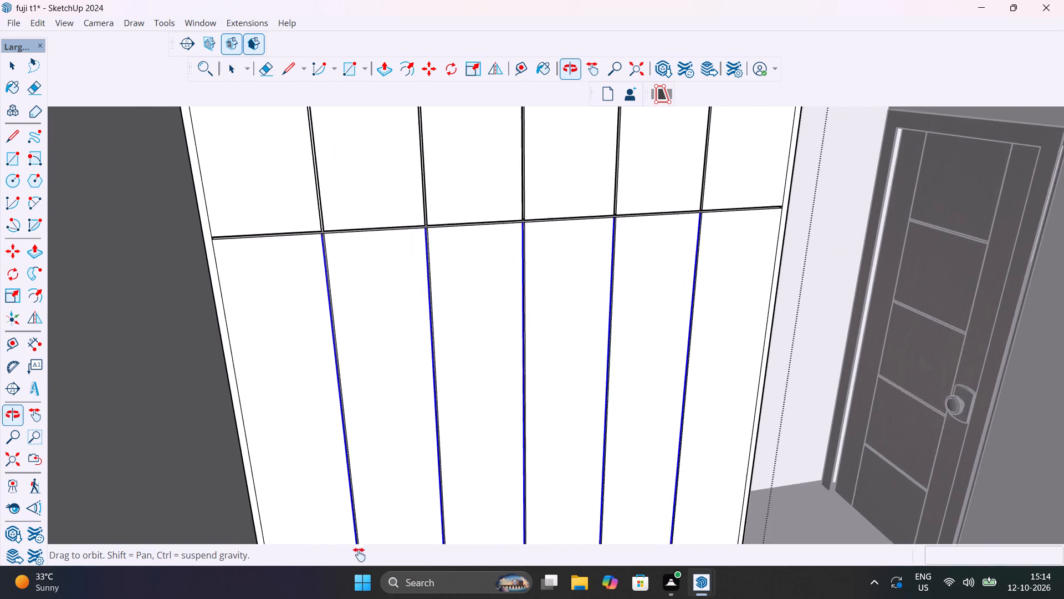
{"action": "middle_click_drag", "start_coordinate": [359, 555], "coordinate": [362, 577]}
{"action": "scroll", "coordinate": [337, 273], "scroll_direction": "up", "scroll_amount": 20}
{"action": "scroll", "coordinate": [337, 273], "scroll_direction": "up", "scroll_amount": 4}
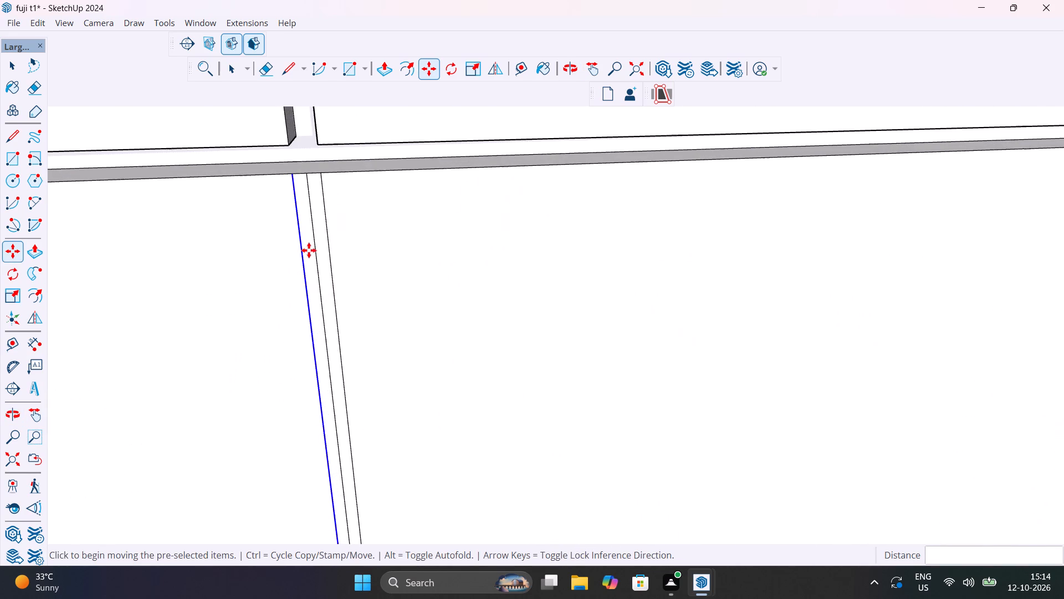
{"action": "key", "text": "space"}
{"action": "left_click", "coordinate": [313, 238]}
{"action": "key", "text": "Delete"}
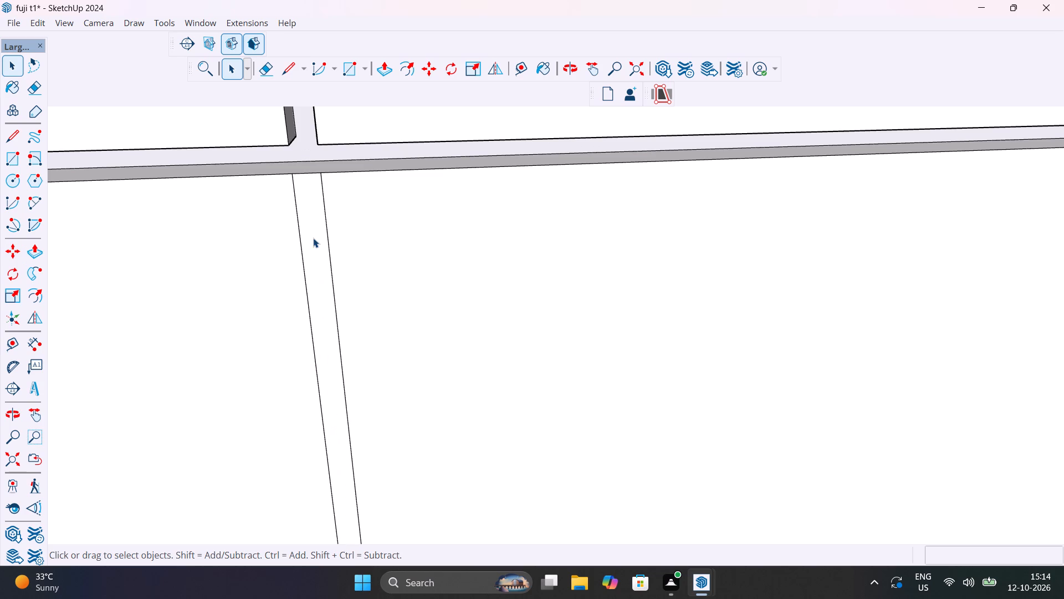
{"action": "scroll", "coordinate": [329, 307], "scroll_direction": "down", "scroll_amount": 8}
{"action": "key", "text": "e"}
{"action": "scroll", "coordinate": [367, 319], "scroll_direction": "down", "scroll_amount": 8}
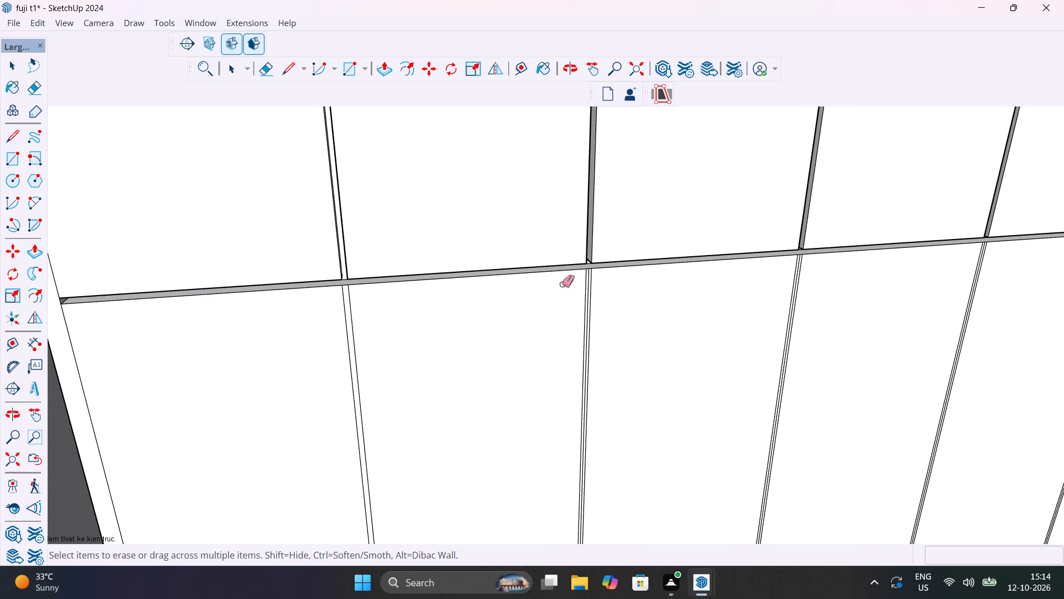
{"action": "scroll", "coordinate": [585, 280], "scroll_direction": "up", "scroll_amount": 12}
{"action": "left_click", "coordinate": [592, 263]}
{"action": "scroll", "coordinate": [591, 271], "scroll_direction": "down", "scroll_amount": 9}
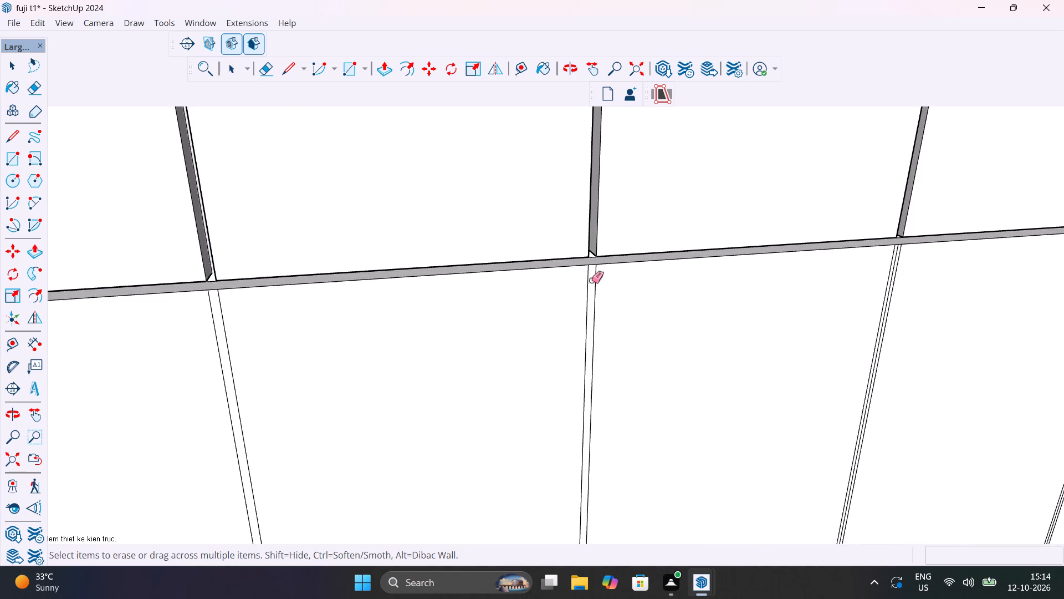
Delete the original centre lines between the offset pairs at the three lower door dividers nearest the room door.
{"action": "scroll", "coordinate": [591, 280], "scroll_direction": "down", "scroll_amount": 7}
{"action": "scroll", "coordinate": [772, 265], "scroll_direction": "up", "scroll_amount": 15}
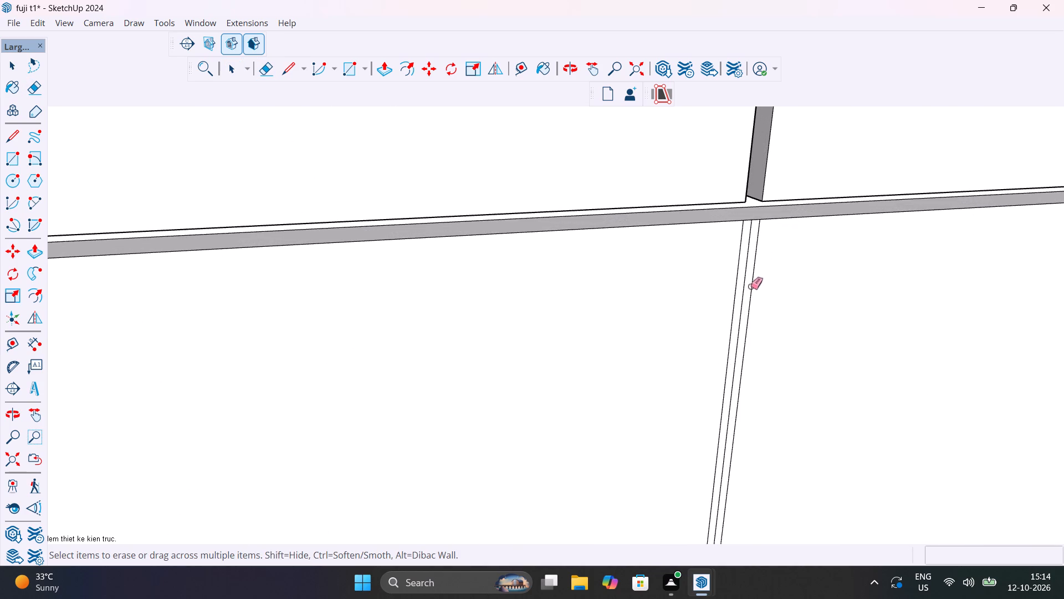
{"action": "left_click", "coordinate": [745, 295]}
{"action": "scroll", "coordinate": [745, 298], "scroll_direction": "down", "scroll_amount": 14}
{"action": "middle_click_drag", "start_coordinate": [756, 297], "coordinate": [424, 373]}
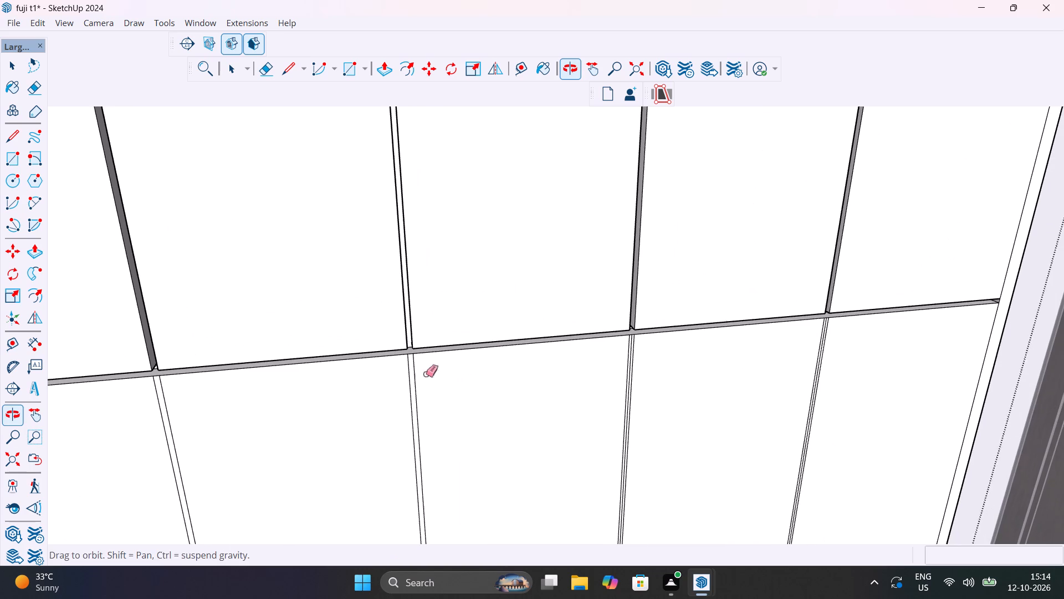
{"action": "scroll", "coordinate": [631, 347], "scroll_direction": "up", "scroll_amount": 11}
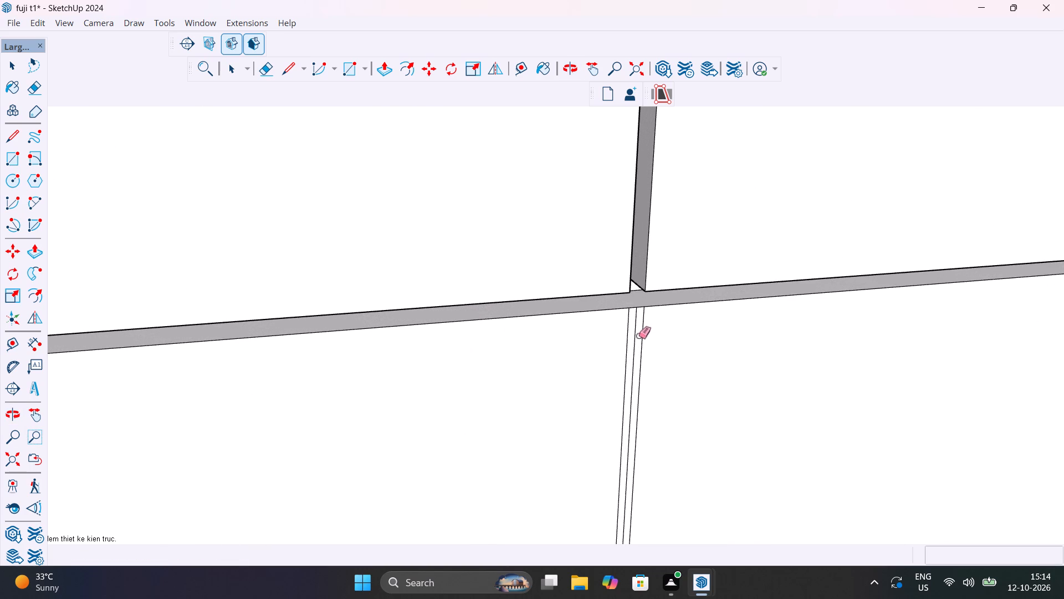
{"action": "left_click", "coordinate": [636, 341]}
{"action": "scroll", "coordinate": [640, 341], "scroll_direction": "down", "scroll_amount": 13}
{"action": "scroll", "coordinate": [833, 319], "scroll_direction": "up", "scroll_amount": 5}
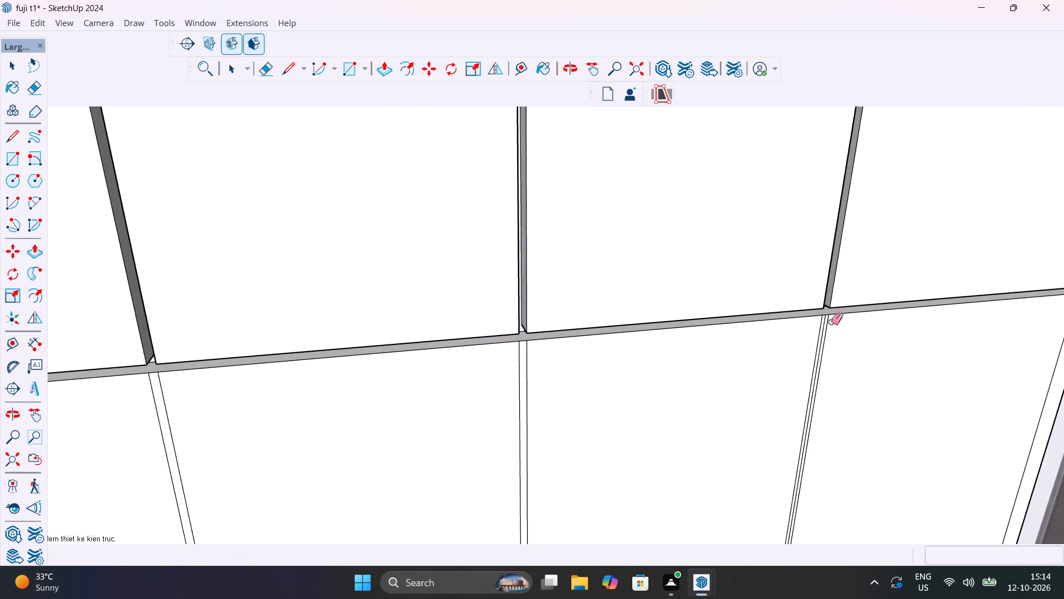
{"action": "scroll", "coordinate": [831, 322], "scroll_direction": "up", "scroll_amount": 16}
{"action": "left_click", "coordinate": [804, 320]}
{"action": "scroll", "coordinate": [804, 331], "scroll_direction": "down", "scroll_amount": 12}
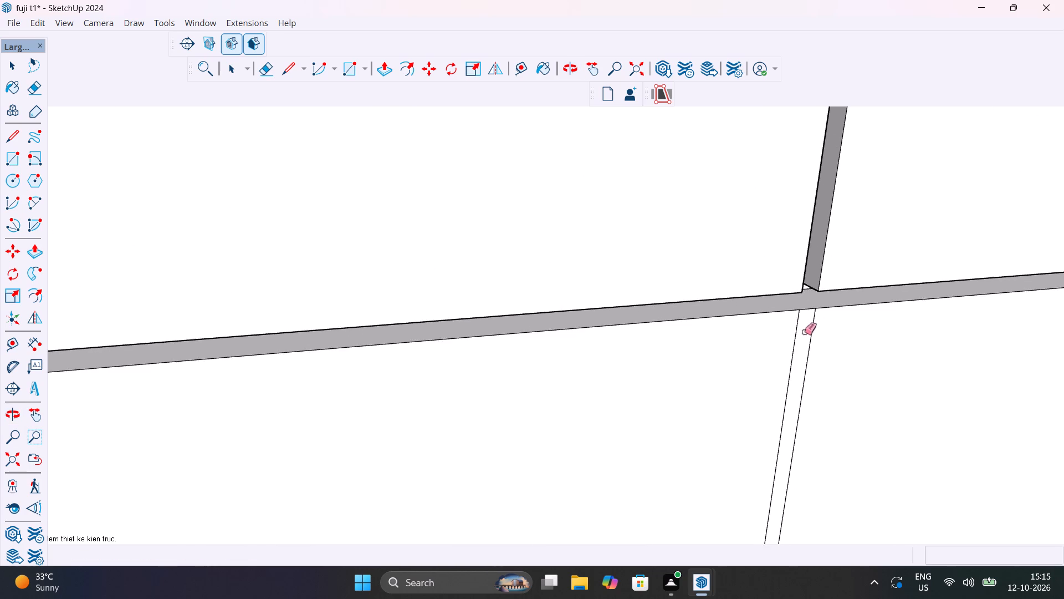
Copy the base strip's top edge across the two middle lower sections 2' upward.
{"action": "scroll", "coordinate": [804, 332], "scroll_direction": "down", "scroll_amount": 11}
{"action": "scroll", "coordinate": [770, 388], "scroll_direction": "down", "scroll_amount": 7}
{"action": "scroll", "coordinate": [703, 423], "scroll_direction": "down", "scroll_amount": 1}
{"action": "middle_click_drag", "start_coordinate": [702, 422], "coordinate": [702, 291], "text": "shift"}
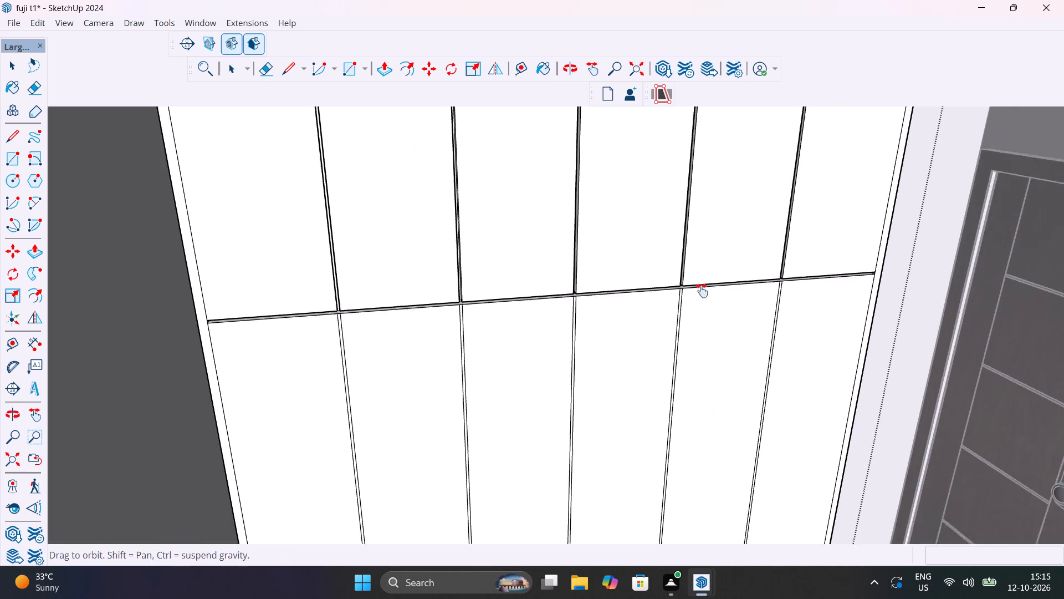
{"action": "middle_click_drag", "start_coordinate": [702, 291], "coordinate": [702, 222], "text": "shift"}
{"action": "scroll", "coordinate": [681, 308], "scroll_direction": "down", "scroll_amount": 7}
{"action": "middle_click_drag", "start_coordinate": [643, 422], "coordinate": [542, 384], "text": "shift"}
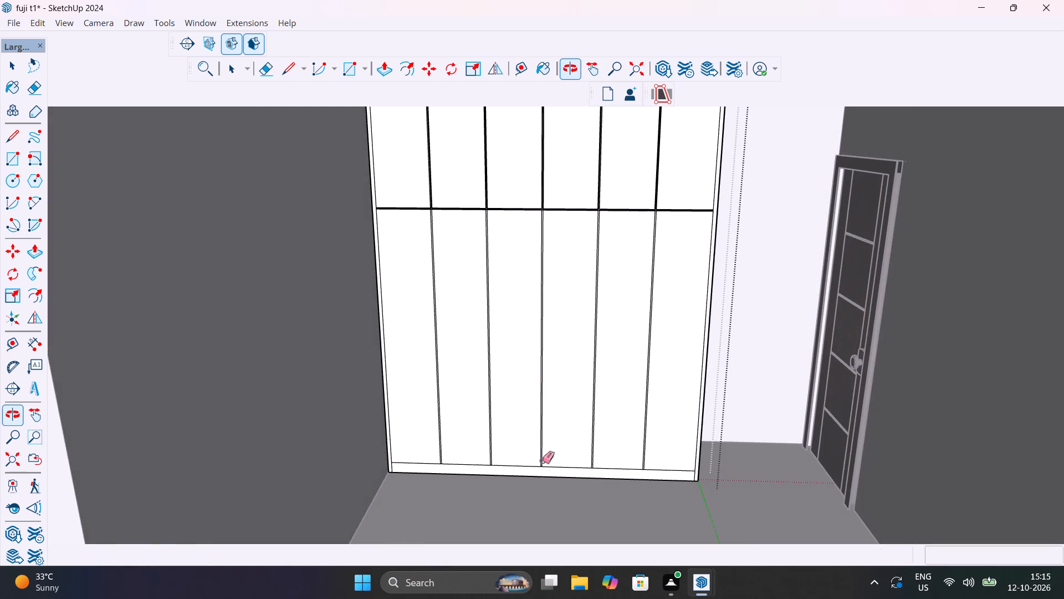
{"action": "scroll", "coordinate": [543, 467], "scroll_direction": "up", "scroll_amount": 12}
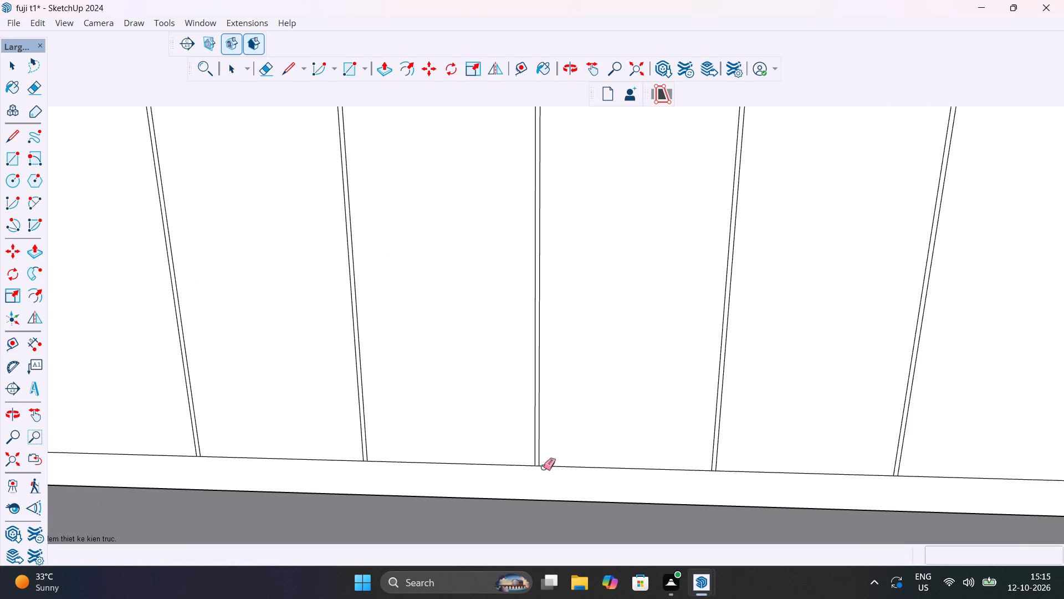
{"action": "scroll", "coordinate": [543, 467], "scroll_direction": "down", "scroll_amount": 8}
{"action": "key", "text": "space"}
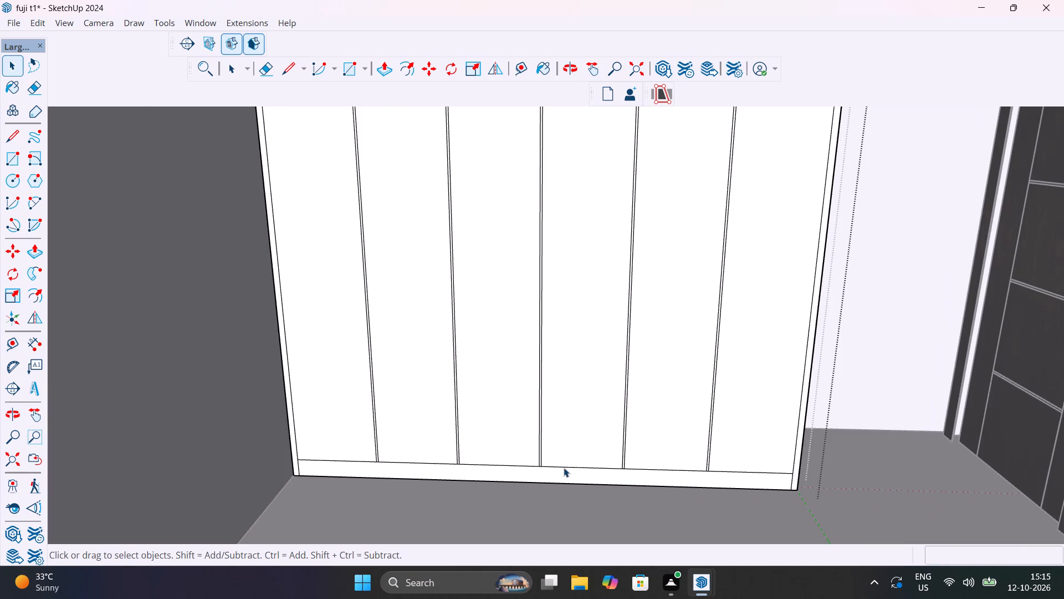
{"action": "left_click", "coordinate": [570, 467]}
{"action": "left_click", "coordinate": [518, 466], "text": "shift"}
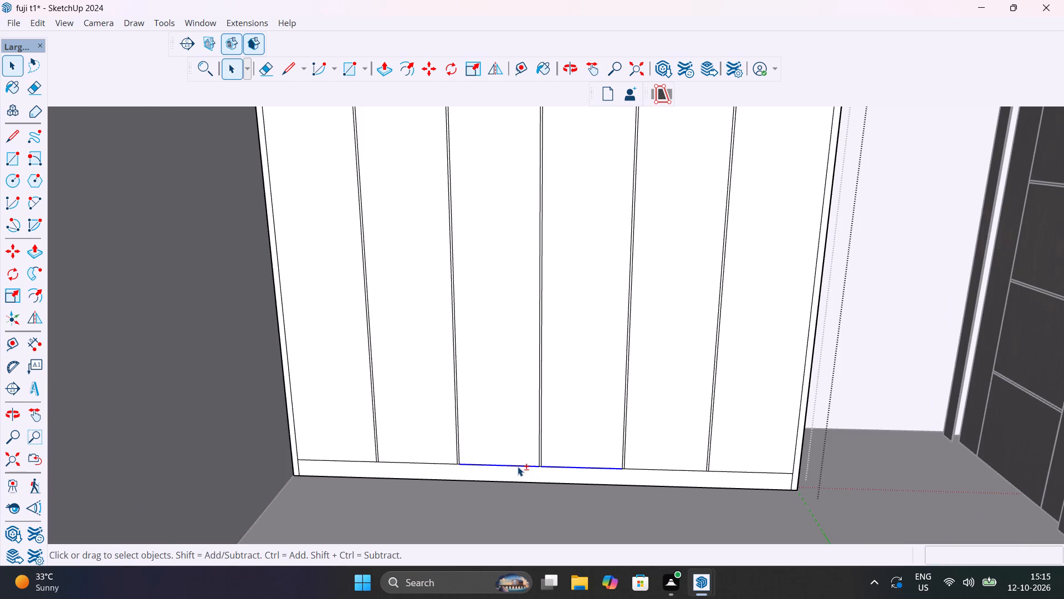
{"action": "scroll", "coordinate": [533, 468], "scroll_direction": "up", "scroll_amount": 18, "text": "shift"}
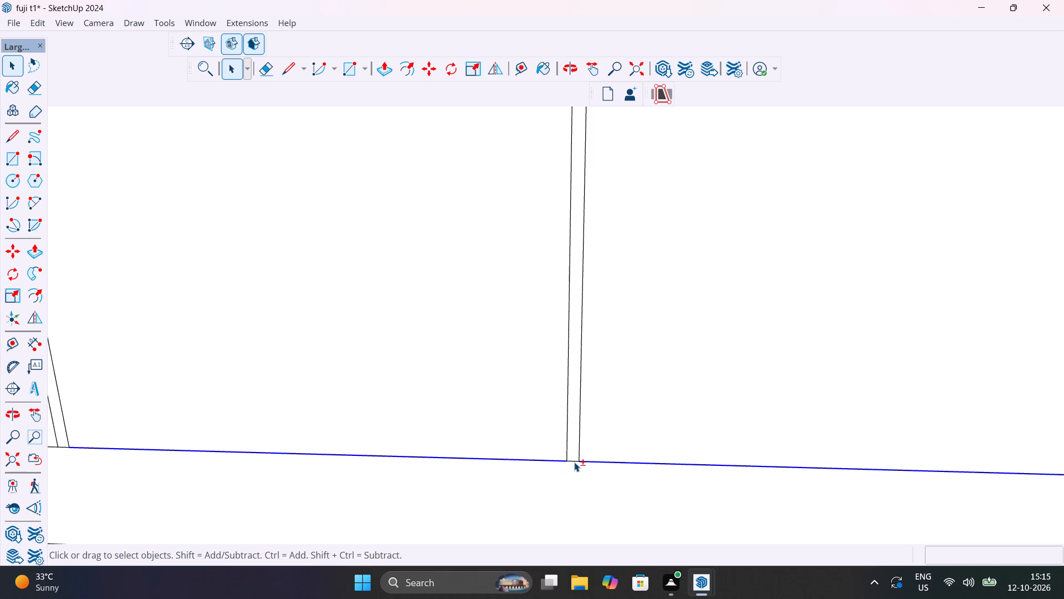
{"action": "left_click", "coordinate": [574, 462], "text": "shift"}
{"action": "scroll", "coordinate": [574, 462], "scroll_direction": "down", "scroll_amount": 8, "text": "shift"}
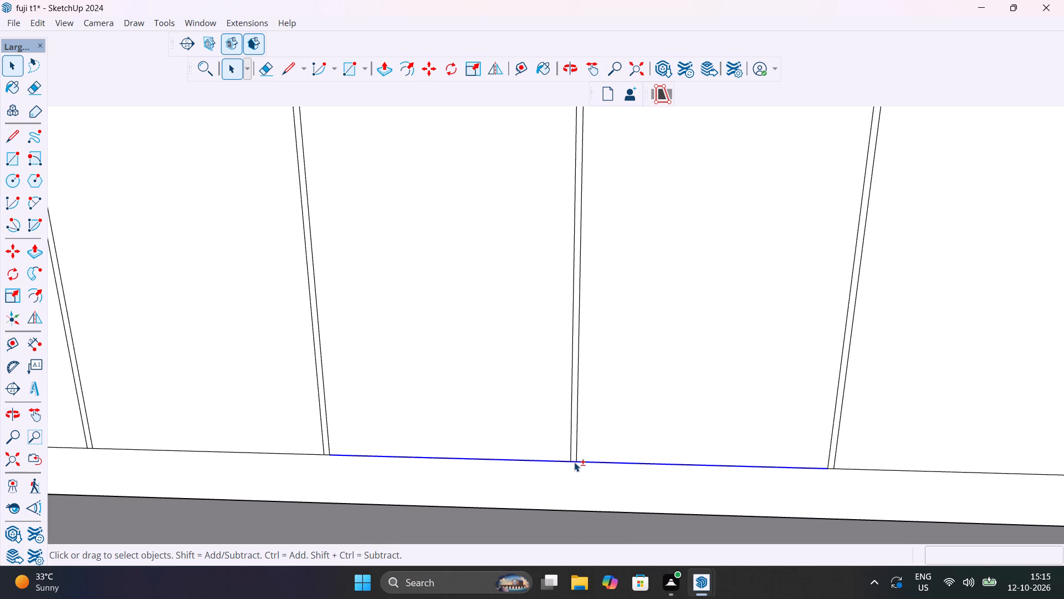
{"action": "key", "text": "m"}
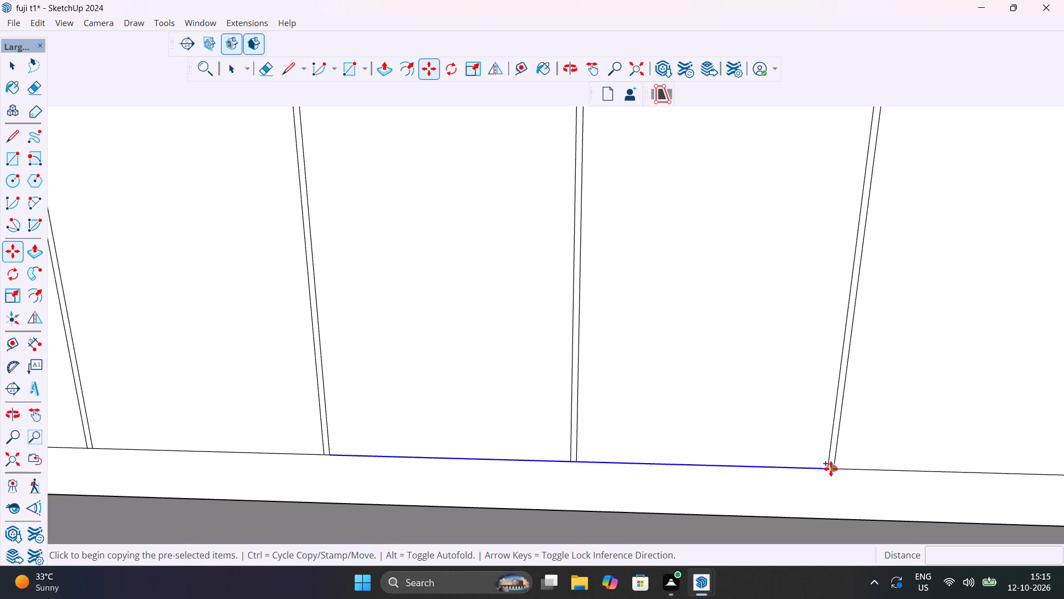
{"action": "left_click", "coordinate": [828, 470]}
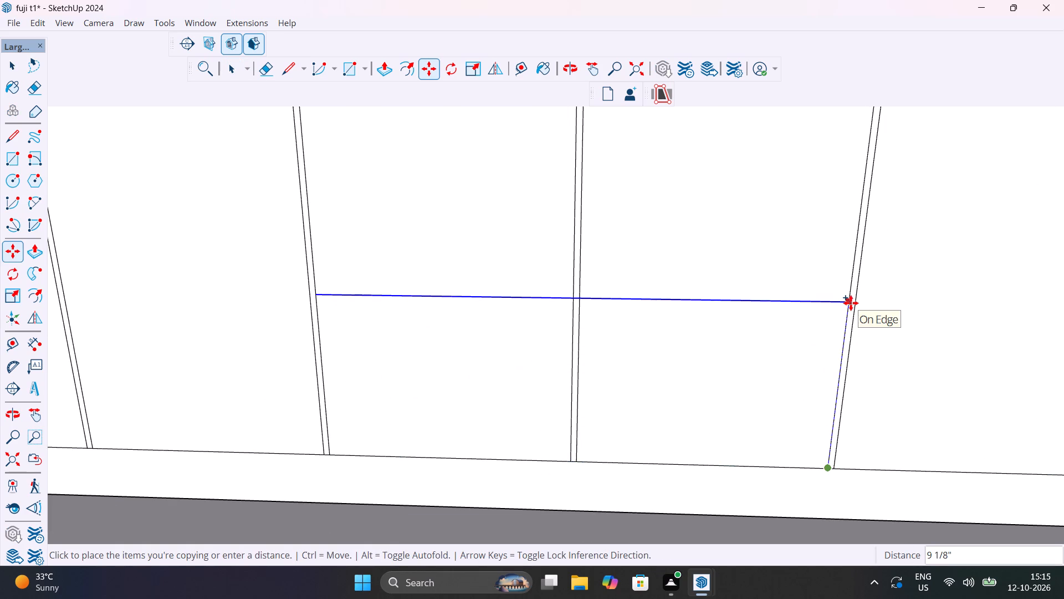
{"action": "type", "text": "2'"}
{"action": "key", "text": "Return"}
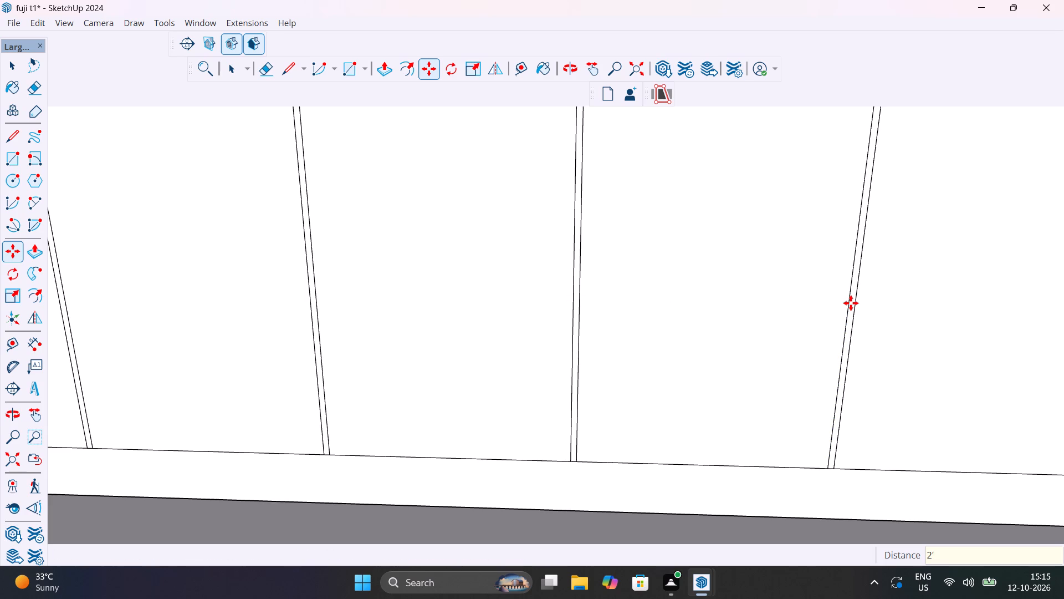
Copy the 2' high line back down onto the base strip's top edge, dividing the distance into 2 equal drawer heights.
{"action": "type", "text": "2/"}
{"action": "scroll", "coordinate": [851, 303], "scroll_direction": "down", "scroll_amount": 12}
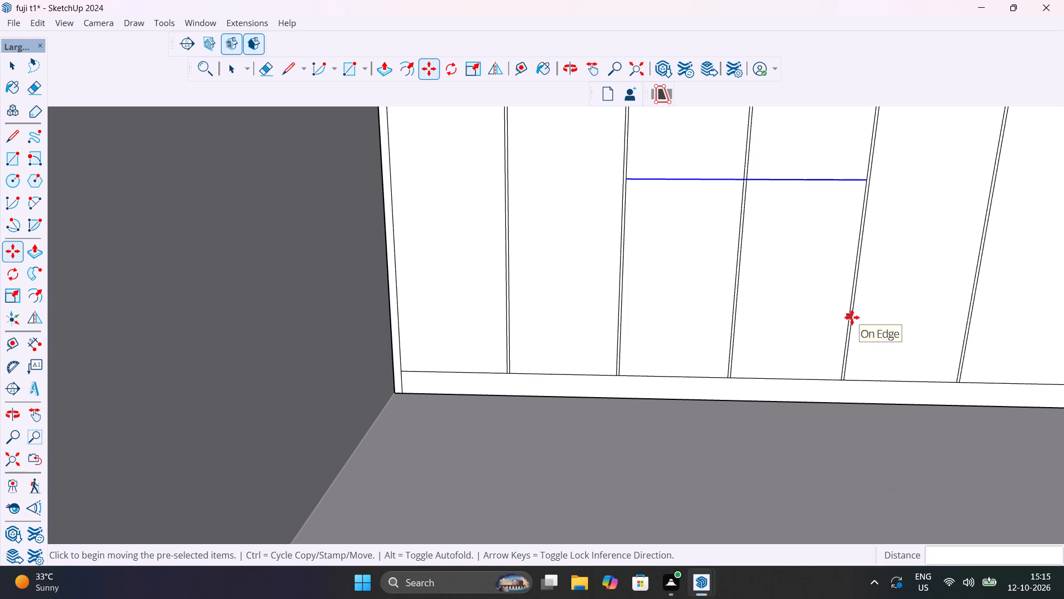
{"action": "left_click", "coordinate": [867, 181]}
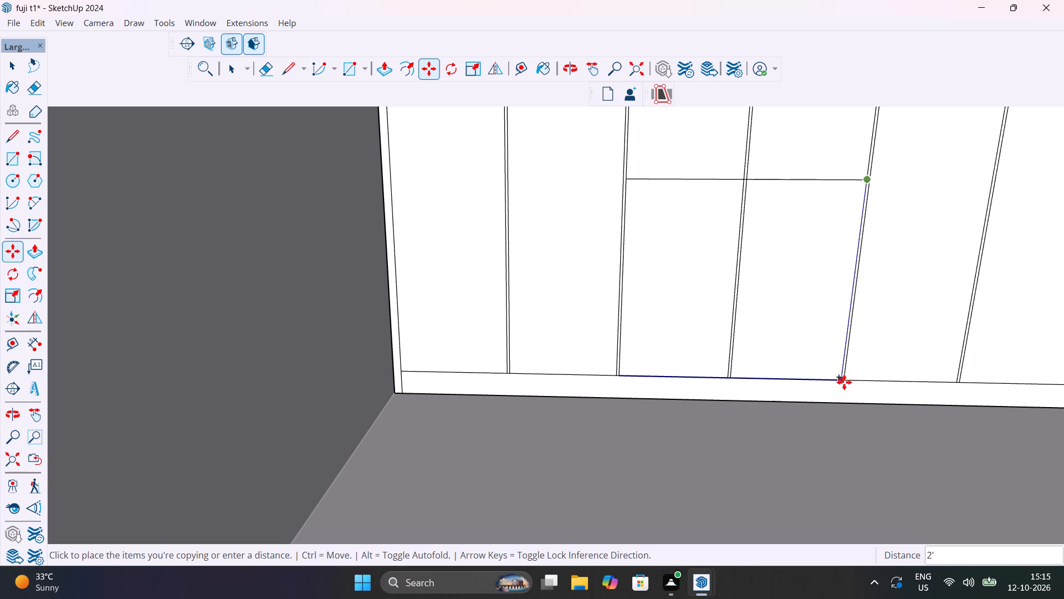
{"action": "scroll", "coordinate": [843, 382], "scroll_direction": "up", "scroll_amount": 6}
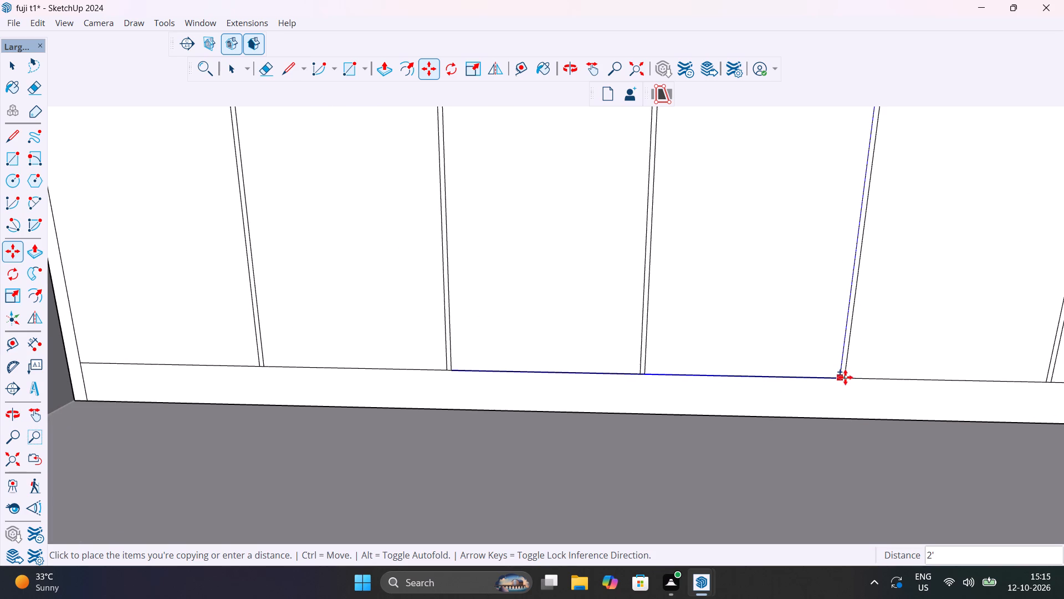
{"action": "left_click", "coordinate": [845, 377]}
{"action": "type", "text": "2/"}
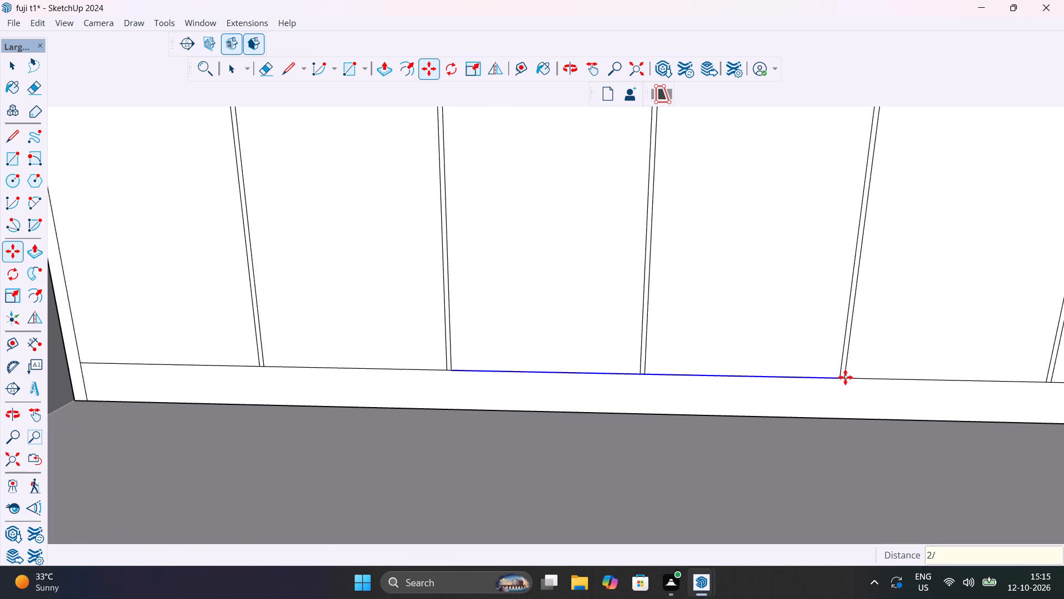
{"action": "key", "text": "Return"}
{"action": "key", "text": "space"}
Copy both horizontal drawer lines, across the two middle lower sections, 4mm upward.
{"action": "scroll", "coordinate": [843, 377], "scroll_direction": "down", "scroll_amount": 14}
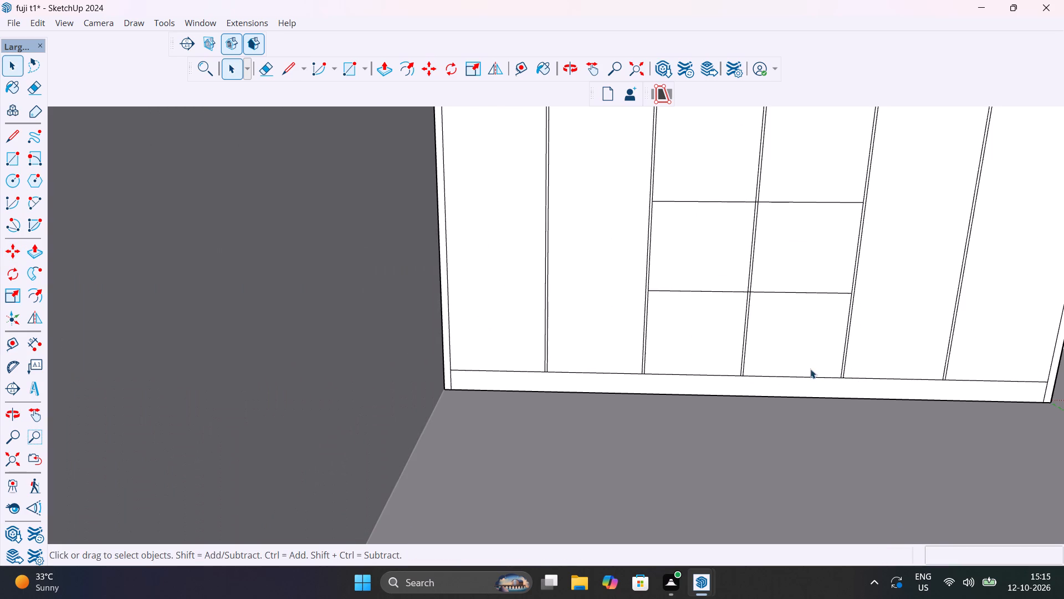
{"action": "scroll", "coordinate": [822, 301], "scroll_direction": "down", "scroll_amount": 11}
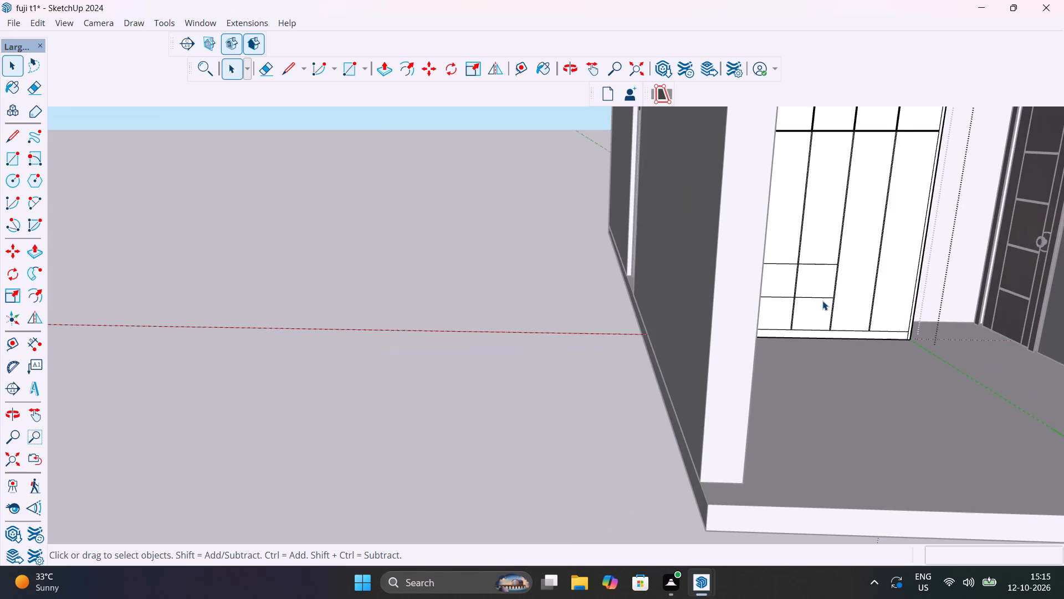
{"action": "middle_click_drag", "start_coordinate": [803, 299], "coordinate": [739, 373]}
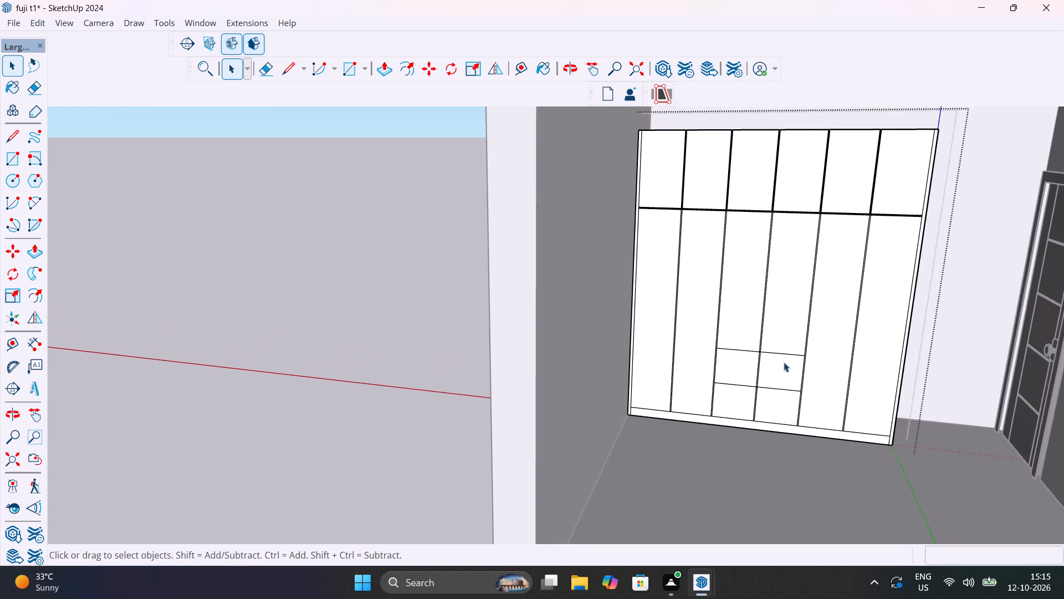
{"action": "scroll", "coordinate": [787, 354], "scroll_direction": "up", "scroll_amount": 6}
{"action": "left_click", "coordinate": [787, 354]}
{"action": "scroll", "coordinate": [723, 349], "scroll_direction": "up", "scroll_amount": 2, "text": "shift"}
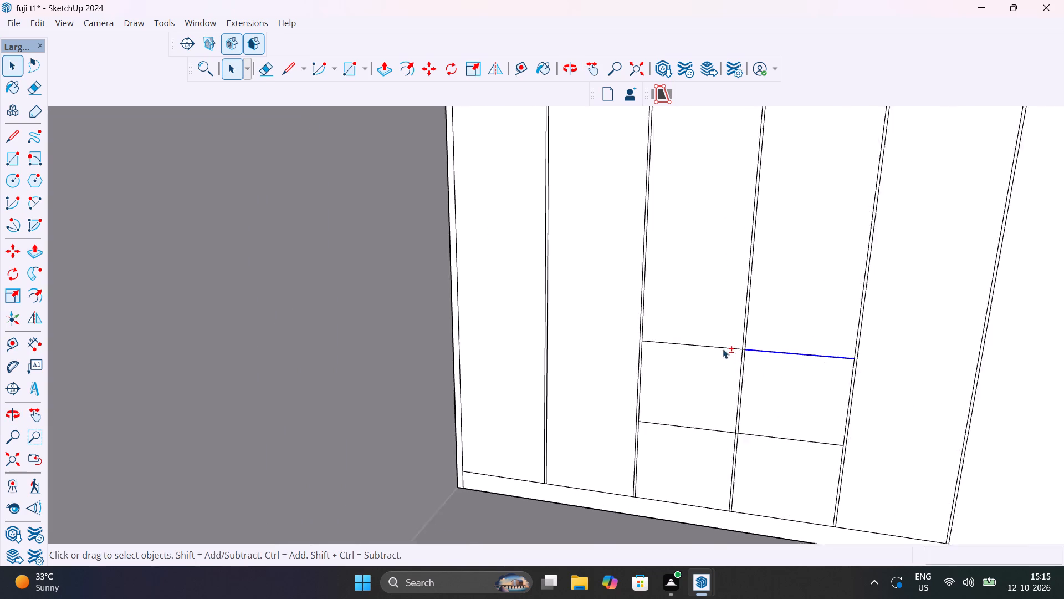
{"action": "scroll", "coordinate": [723, 349], "scroll_direction": "up", "scroll_amount": 14, "text": "shift"}
{"action": "left_click", "coordinate": [807, 351], "text": "shift"}
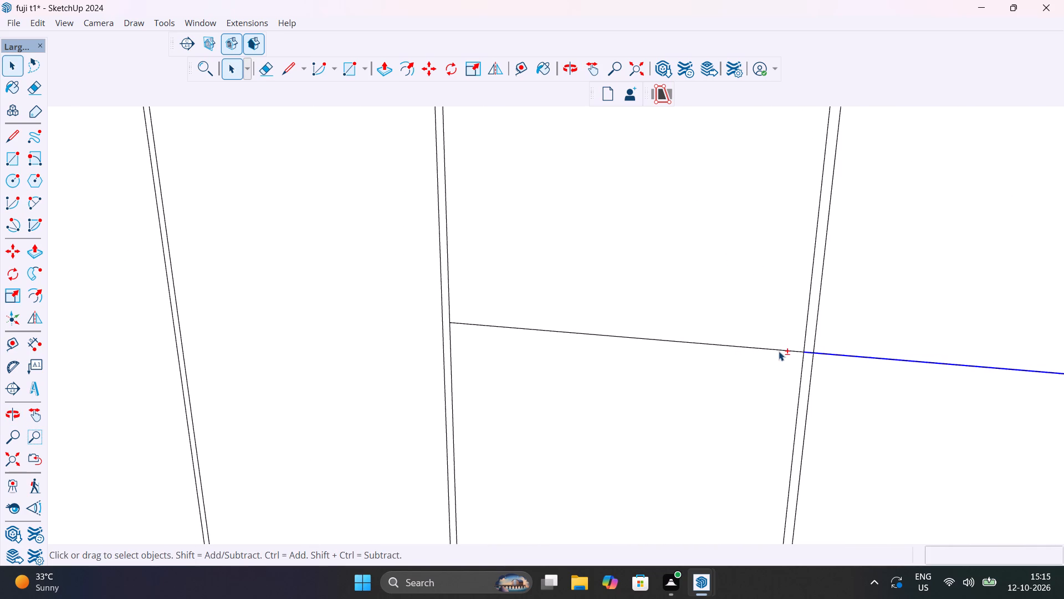
{"action": "left_click", "coordinate": [779, 351], "text": "shift"}
{"action": "scroll", "coordinate": [779, 351], "scroll_direction": "down", "scroll_amount": 15, "text": "shift"}
{"action": "left_click", "coordinate": [831, 440], "text": "shift"}
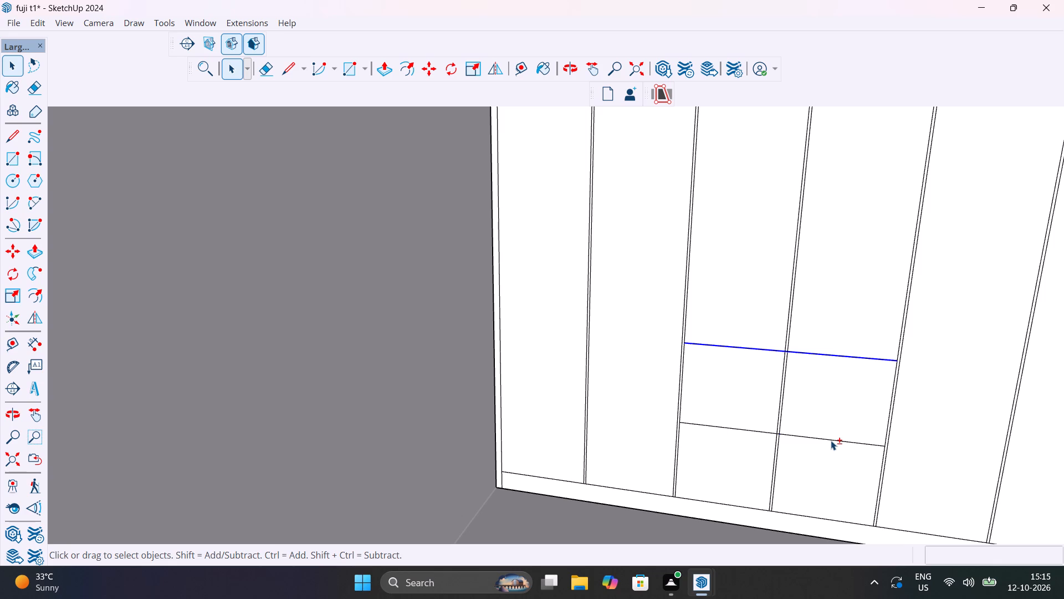
{"action": "scroll", "coordinate": [753, 436], "scroll_direction": "up", "scroll_amount": 11, "text": "shift"}
{"action": "scroll", "coordinate": [807, 428], "scroll_direction": "up", "scroll_amount": 6, "text": "shift"}
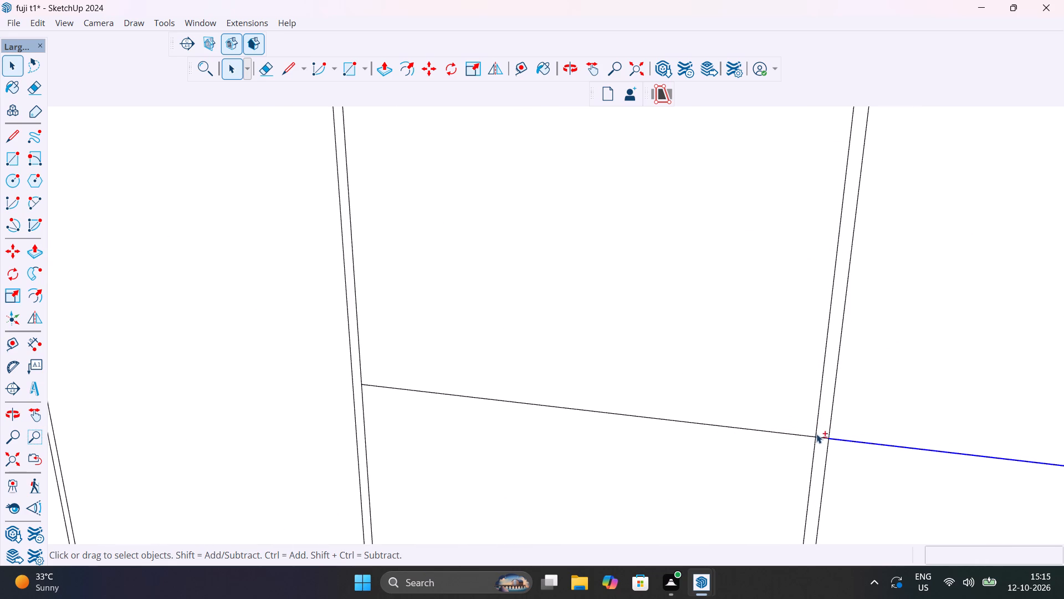
{"action": "left_click", "coordinate": [821, 438], "text": "shift"}
{"action": "left_click", "coordinate": [787, 434], "text": "shift"}
{"action": "scroll", "coordinate": [786, 434], "scroll_direction": "down", "scroll_amount": 12, "text": "shift"}
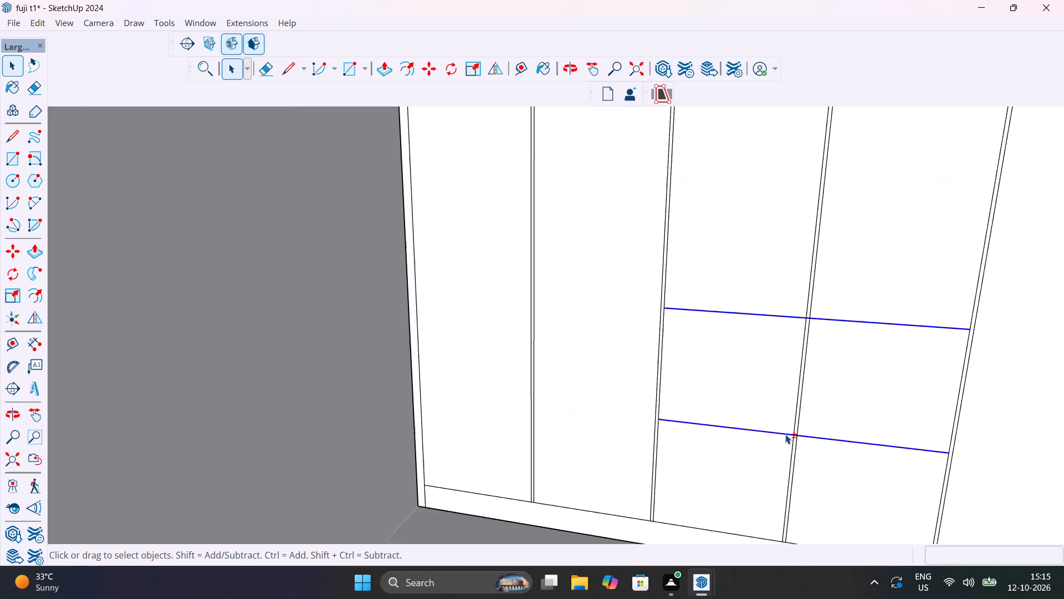
{"action": "scroll", "coordinate": [785, 434], "scroll_direction": "down", "scroll_amount": 9, "text": "shift"}
{"action": "key", "text": "m"}
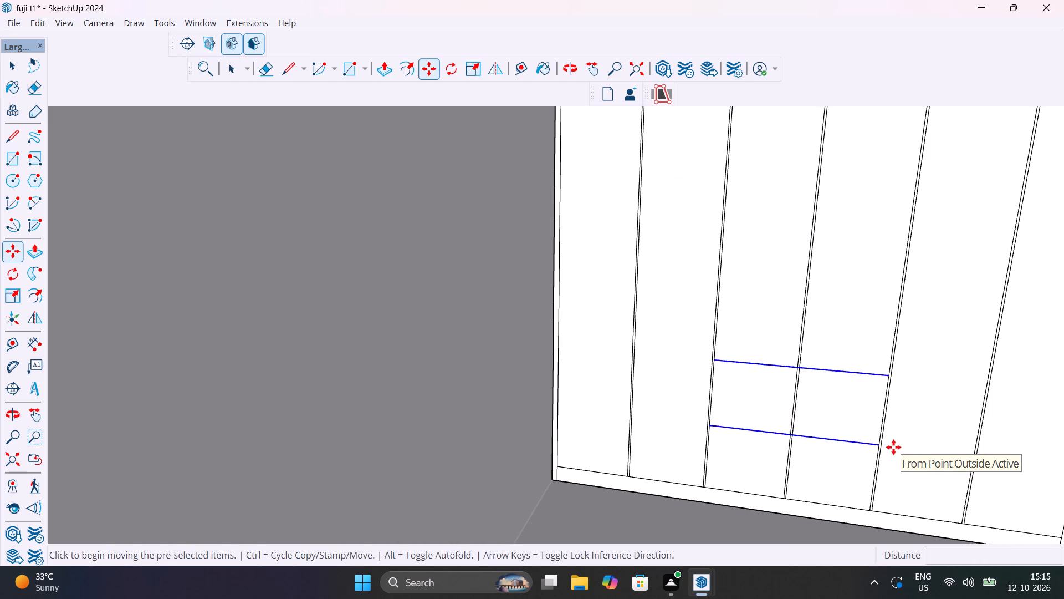
{"action": "scroll", "coordinate": [892, 383], "scroll_direction": "up", "scroll_amount": 11}
{"action": "left_click", "coordinate": [886, 364]}
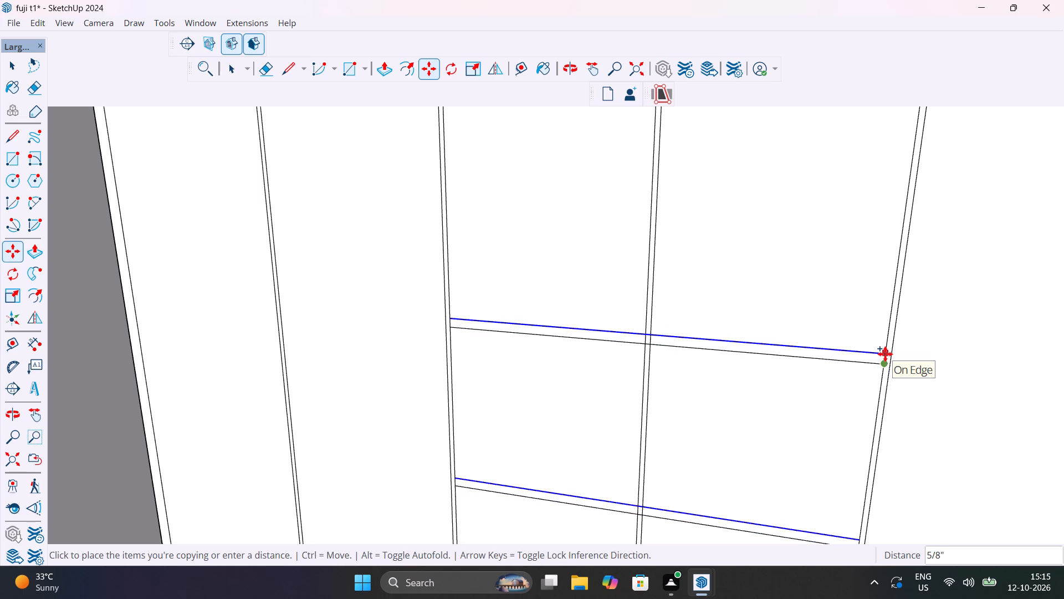
{"action": "type", "text": "4mm"}
{"action": "key", "text": "Return"}
Copy the two raised drawer lines 8mm downward to outline the horizontal drawer gaps.
{"action": "scroll", "coordinate": [885, 354], "scroll_direction": "down", "scroll_amount": 1}
{"action": "scroll", "coordinate": [885, 354], "scroll_direction": "up", "scroll_amount": 5}
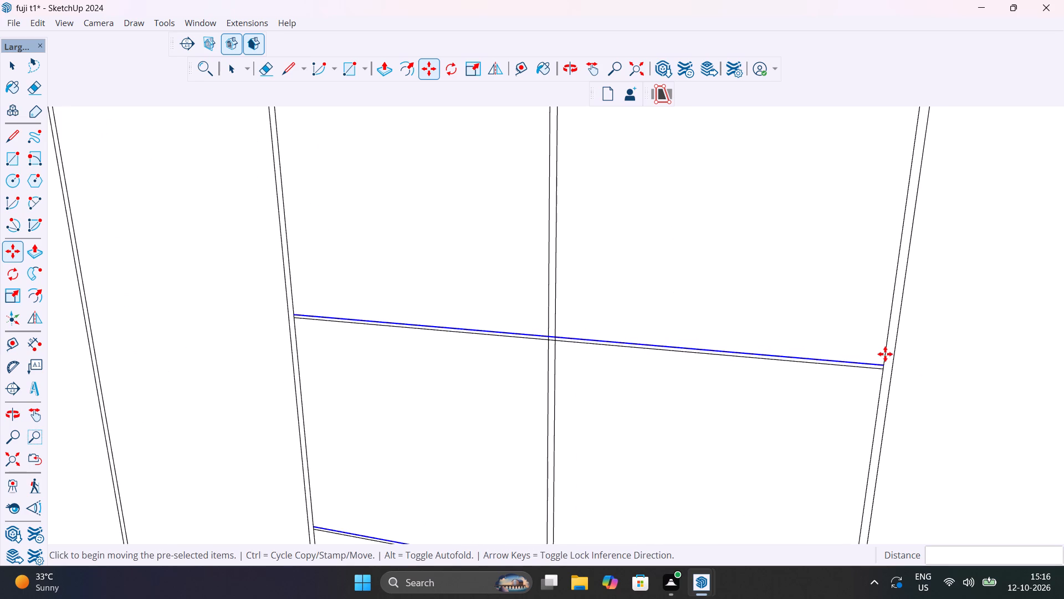
{"action": "left_click", "coordinate": [883, 366]}
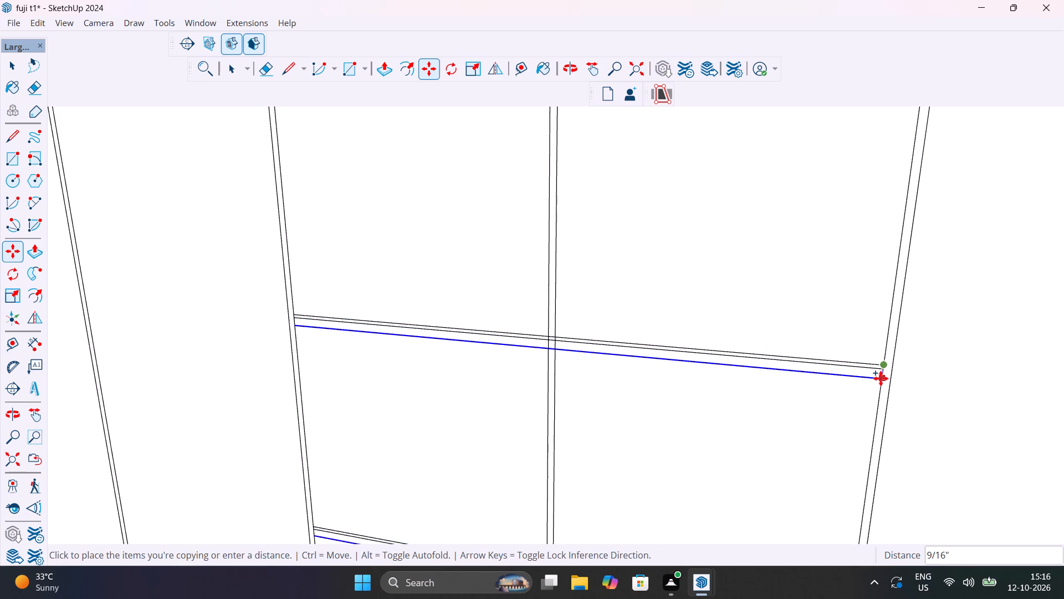
{"action": "type", "text": "8mm"}
{"action": "key", "text": "Return"}
{"action": "key", "text": "space"}
Delete the original centre line between the upper drawer gap's edges in the middle section nearer the room door.
{"action": "scroll", "coordinate": [881, 364], "scroll_direction": "up", "scroll_amount": 5}
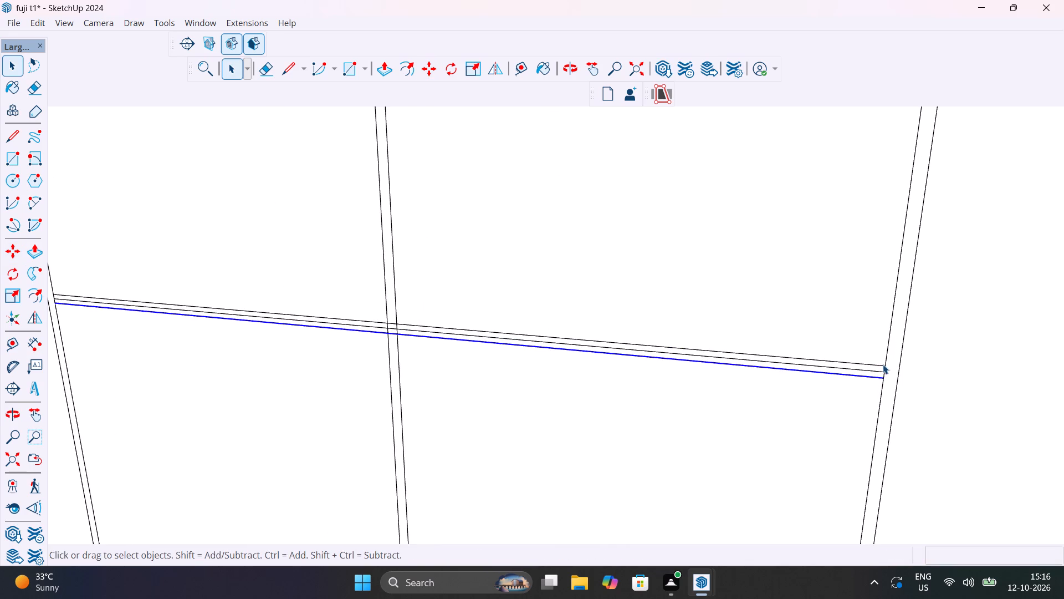
{"action": "left_click", "coordinate": [877, 369]}
{"action": "left_click", "coordinate": [877, 369]}
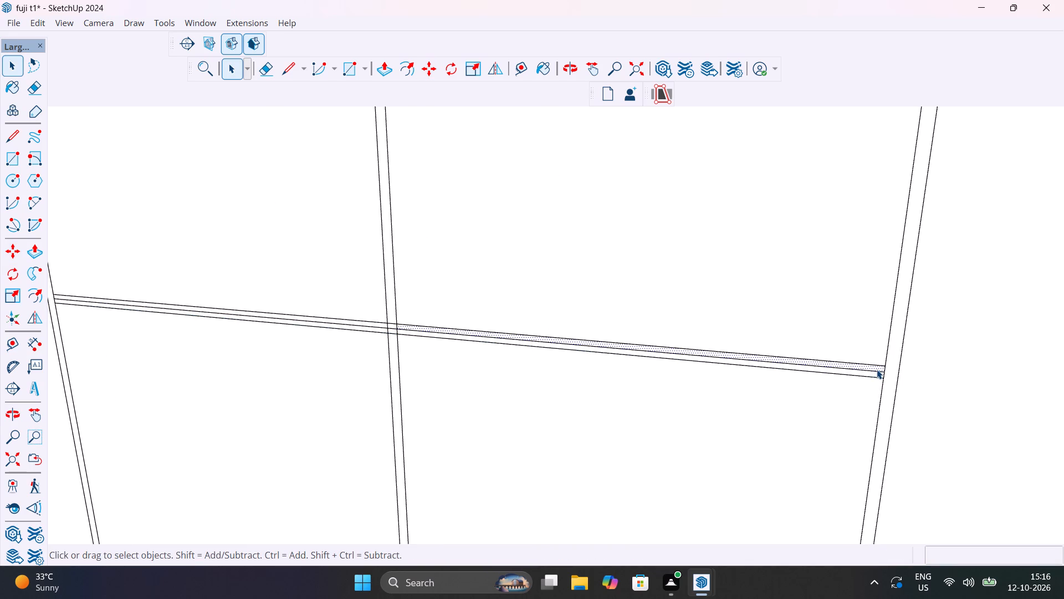
{"action": "left_click", "coordinate": [877, 369]}
{"action": "left_click", "coordinate": [877, 370]}
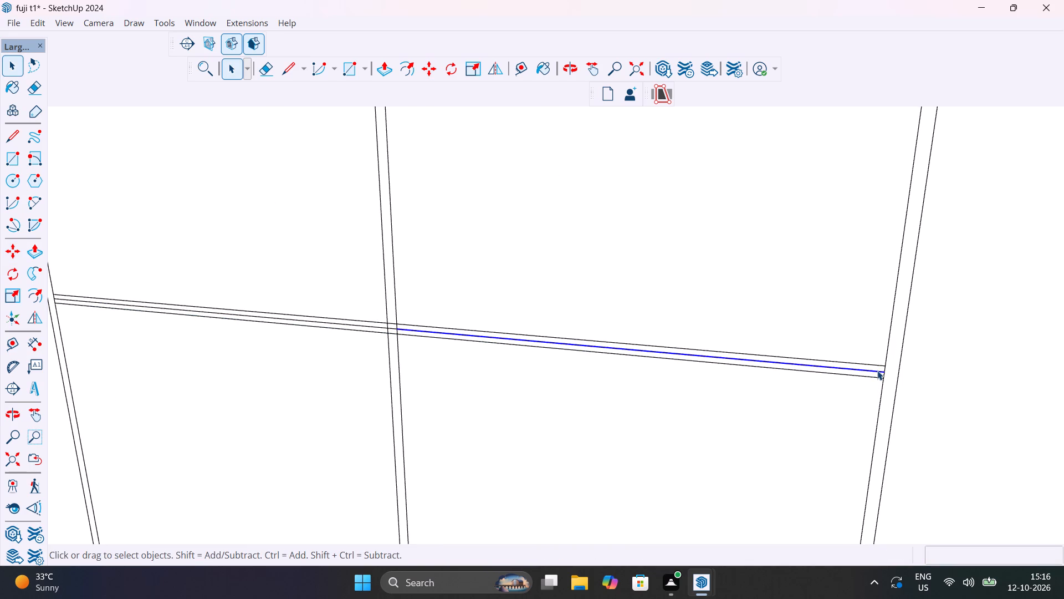
{"action": "key", "text": "Delete"}
Erase the upper drawer gap's remaining centre line and all line segments inside its crossing with the middle divider.
{"action": "scroll", "coordinate": [387, 321], "scroll_direction": "up", "scroll_amount": 9}
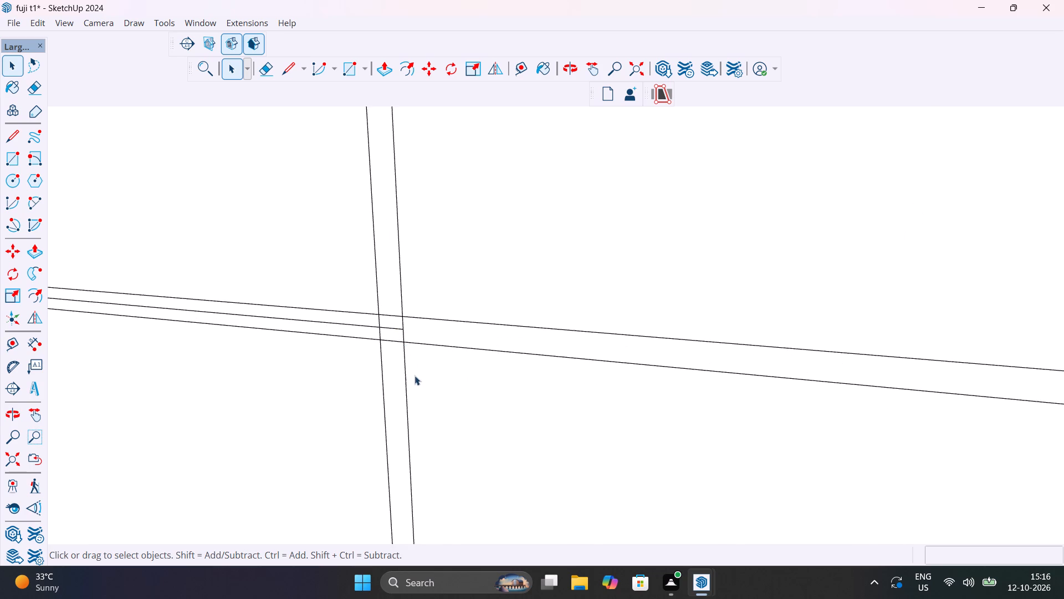
{"action": "middle_click_drag", "start_coordinate": [426, 379], "coordinate": [502, 373]}
{"action": "scroll", "coordinate": [502, 373], "scroll_direction": "up", "scroll_amount": 1}
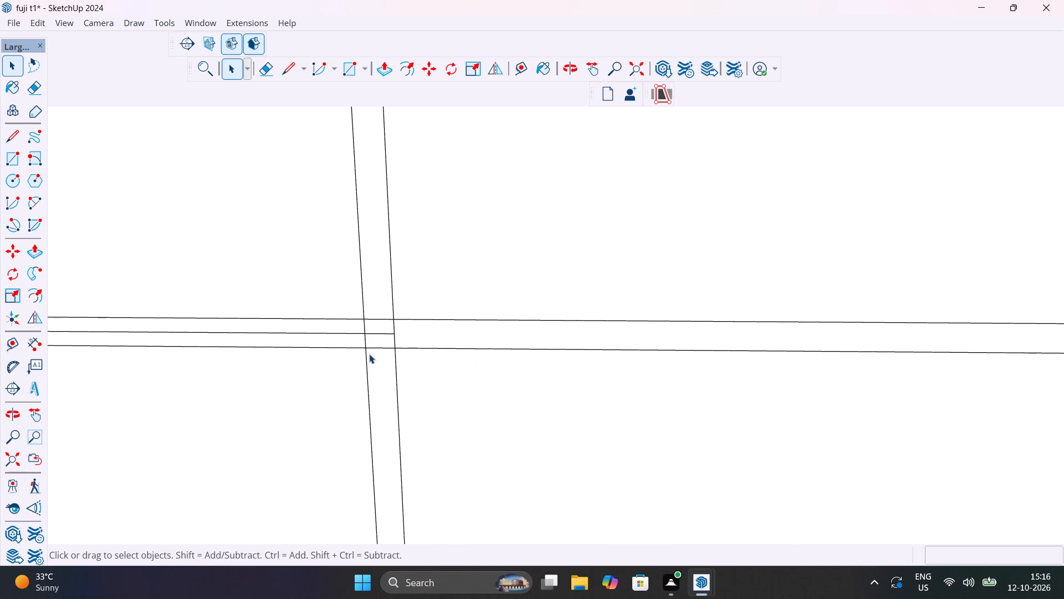
{"action": "key", "text": "e"}
{"action": "left_click_drag", "start_coordinate": [372, 310], "coordinate": [370, 336]}
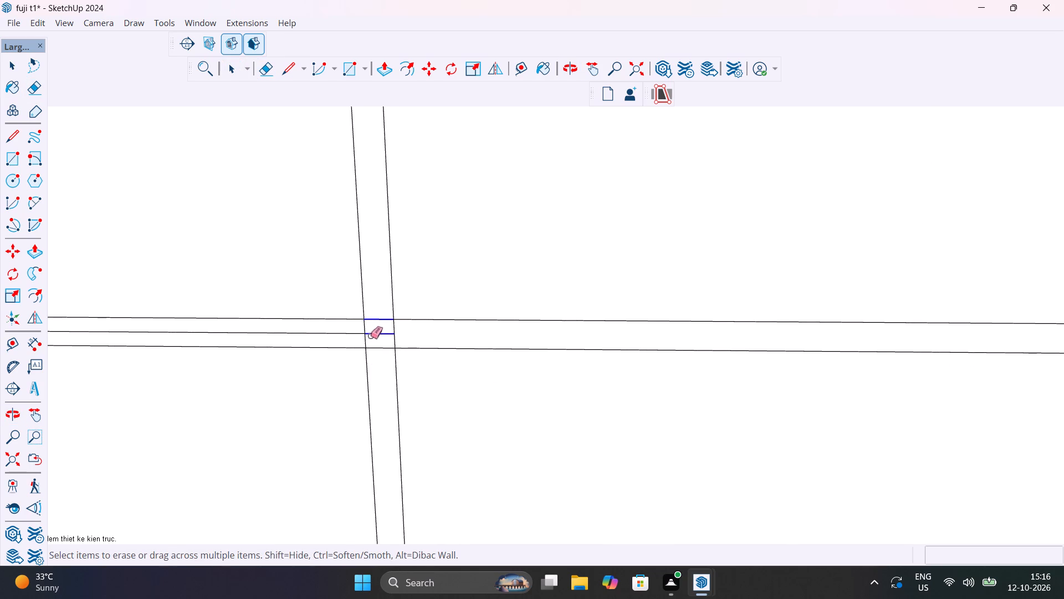
{"action": "left_click_drag", "start_coordinate": [370, 336], "coordinate": [397, 335]}
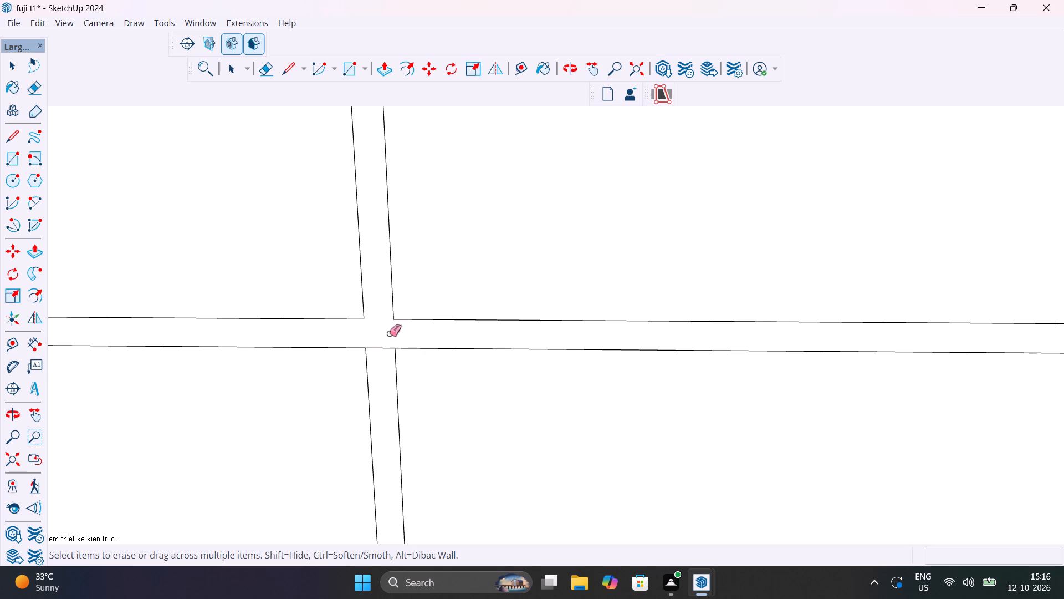
{"action": "scroll", "coordinate": [385, 331], "scroll_direction": "down", "scroll_amount": 4}
{"action": "left_click_drag", "start_coordinate": [385, 338], "coordinate": [383, 344]}
{"action": "scroll", "coordinate": [380, 343], "scroll_direction": "down", "scroll_amount": 20}
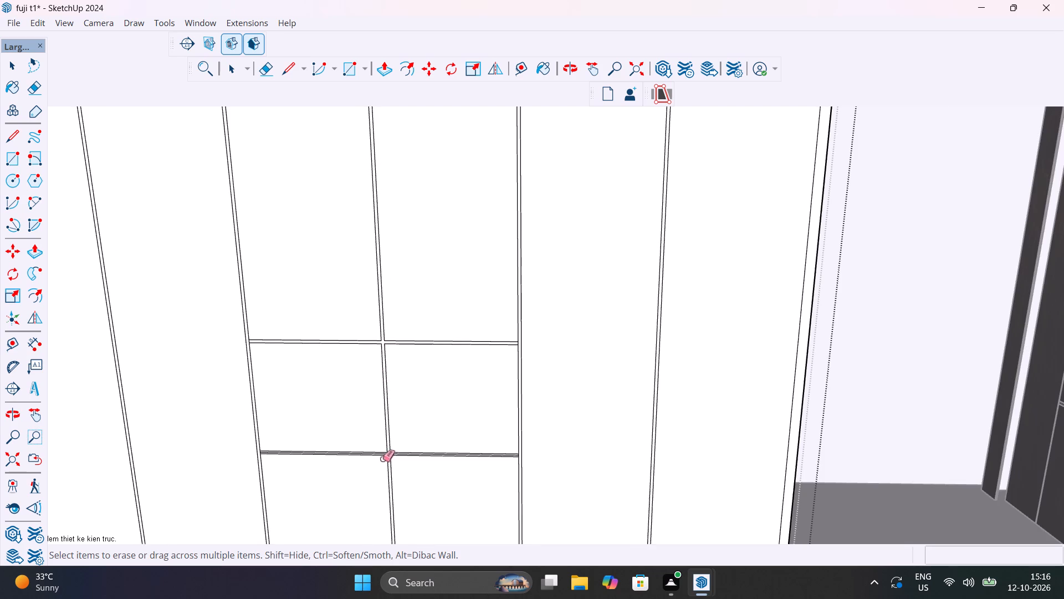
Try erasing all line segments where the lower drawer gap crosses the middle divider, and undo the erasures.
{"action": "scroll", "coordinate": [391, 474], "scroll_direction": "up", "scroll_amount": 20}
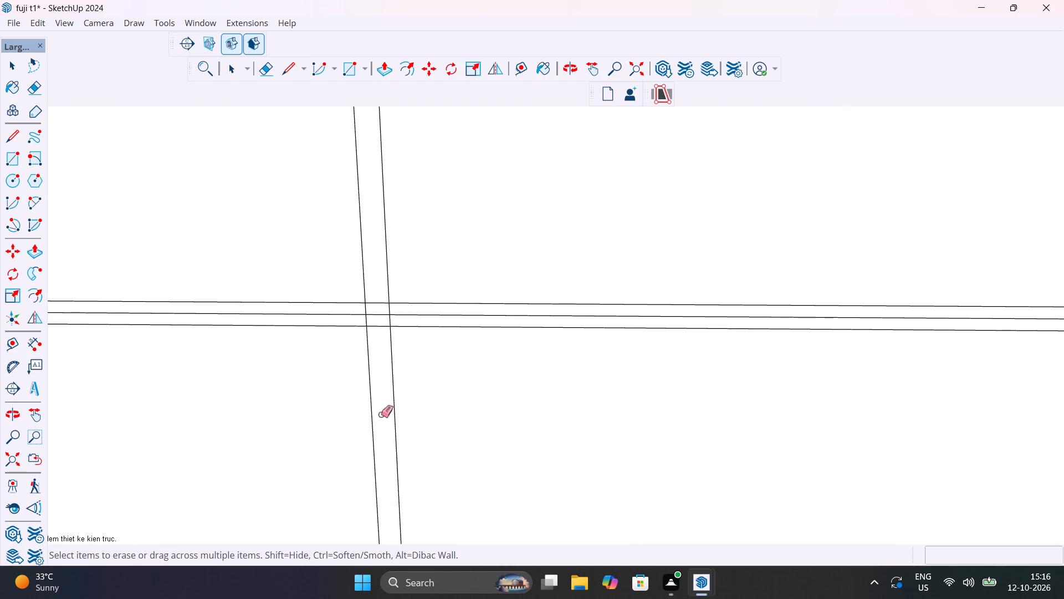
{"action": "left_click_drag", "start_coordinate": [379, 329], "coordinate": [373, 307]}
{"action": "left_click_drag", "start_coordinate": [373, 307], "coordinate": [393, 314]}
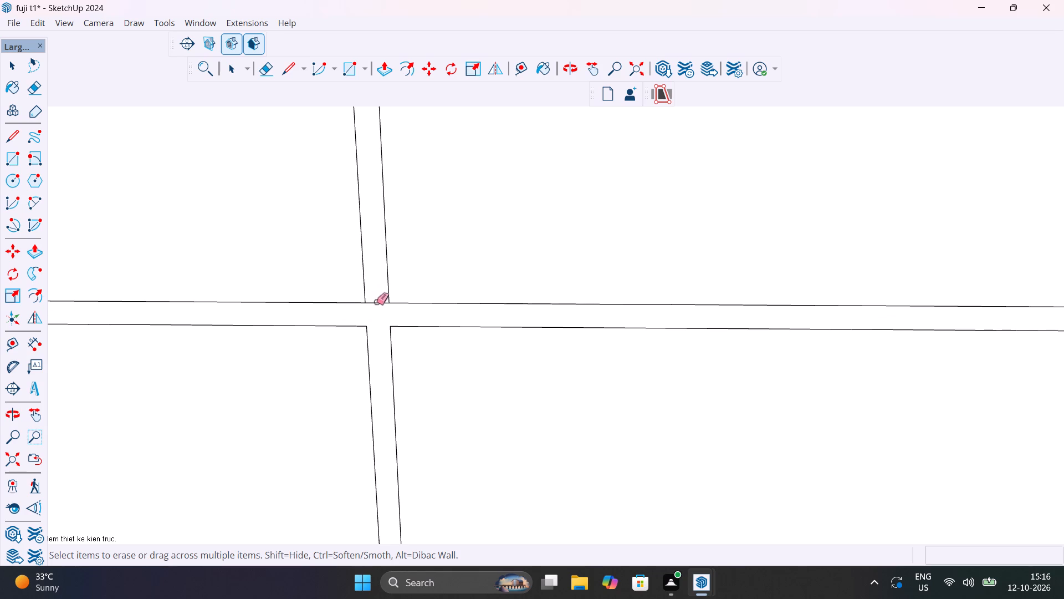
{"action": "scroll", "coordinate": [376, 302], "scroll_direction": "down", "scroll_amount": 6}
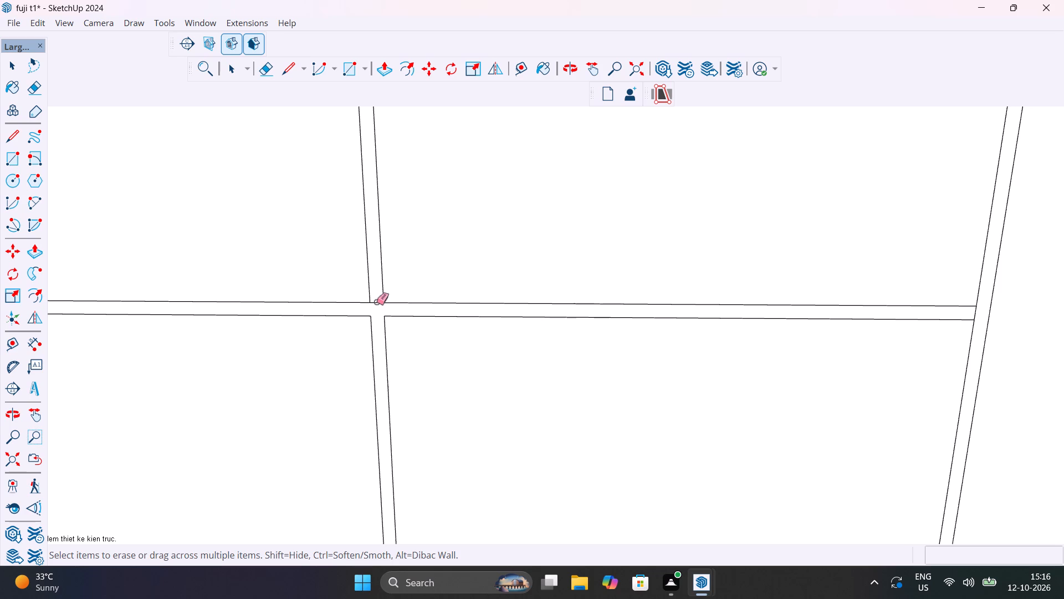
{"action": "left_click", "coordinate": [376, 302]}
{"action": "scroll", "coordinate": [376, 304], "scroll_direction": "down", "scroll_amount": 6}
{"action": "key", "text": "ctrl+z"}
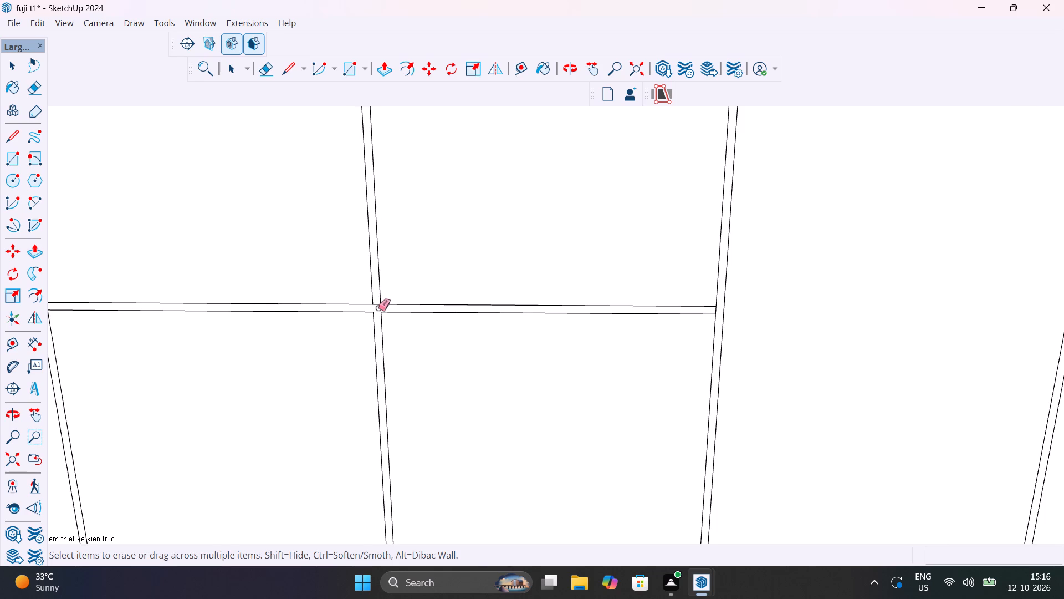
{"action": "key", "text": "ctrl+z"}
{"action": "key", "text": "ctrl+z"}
Erase the lower drawer gap's centre line and the middle divider segments inside the gap, leaving the gap's edges continuous.
{"action": "scroll", "coordinate": [378, 308], "scroll_direction": "up", "scroll_amount": 12}
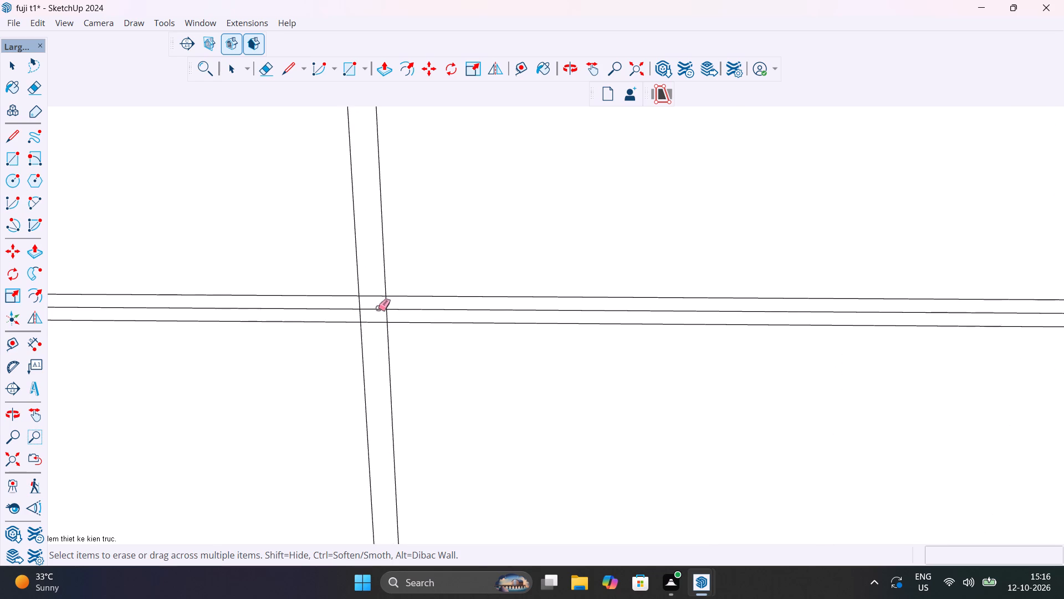
{"action": "left_click", "coordinate": [378, 308]}
{"action": "left_click", "coordinate": [383, 309]}
{"action": "left_click", "coordinate": [388, 309]}
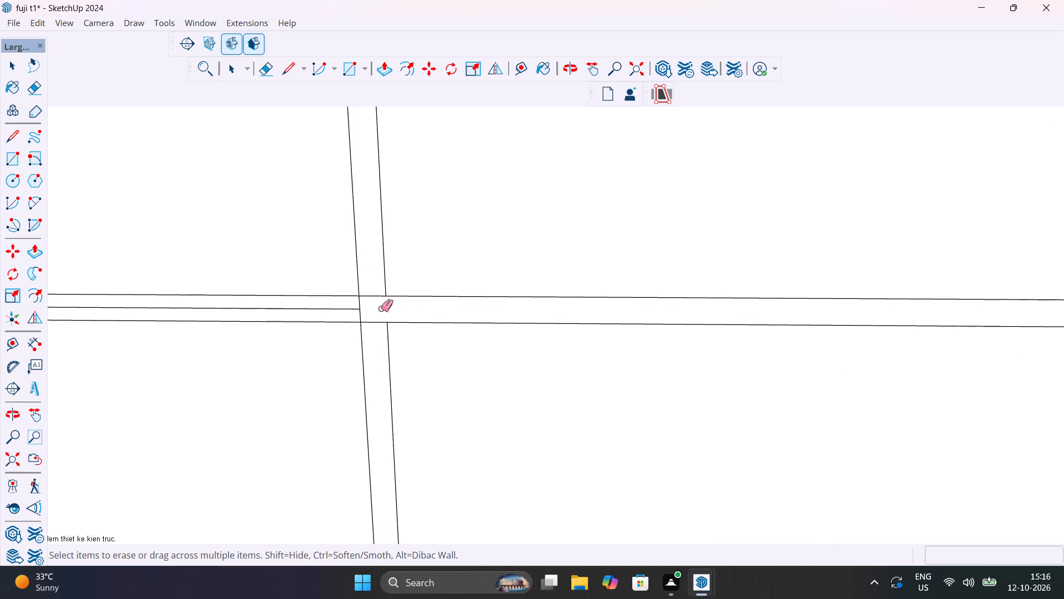
{"action": "left_click", "coordinate": [360, 309]}
{"action": "scroll", "coordinate": [374, 311], "scroll_direction": "down", "scroll_amount": 20}
{"action": "scroll", "coordinate": [374, 311], "scroll_direction": "down", "scroll_amount": 2}
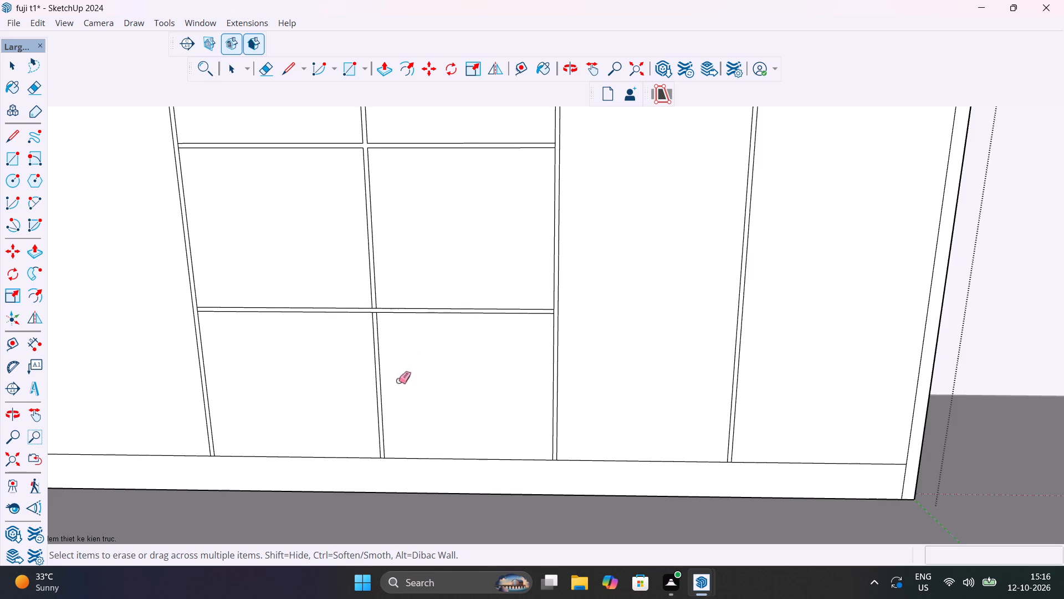
Erase the middle divider's two lines between the lower drawer gap and the base strip.
{"action": "left_click_drag", "start_coordinate": [393, 357], "coordinate": [374, 368]}
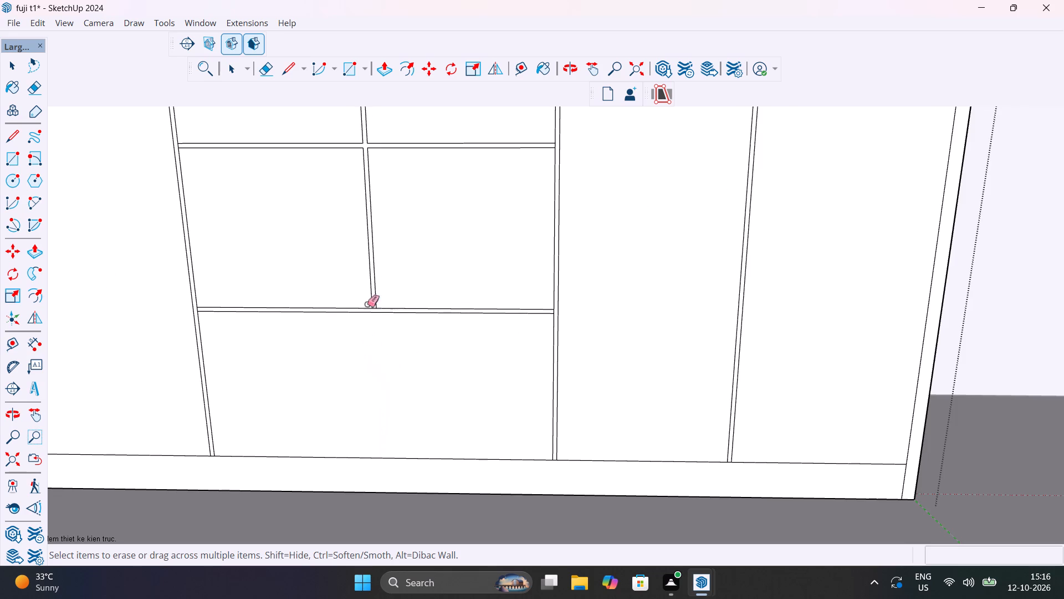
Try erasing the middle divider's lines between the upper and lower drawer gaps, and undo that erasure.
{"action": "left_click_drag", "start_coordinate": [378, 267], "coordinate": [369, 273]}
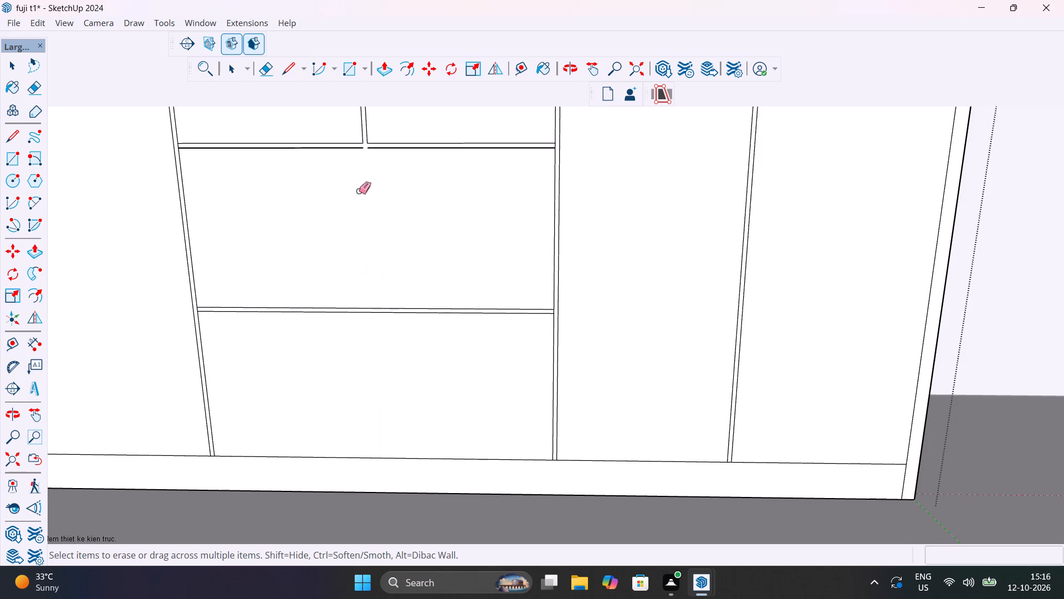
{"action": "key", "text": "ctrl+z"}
Draw a line across the middle divider to close the opening in the upper drawer gap's lower edge.
{"action": "scroll", "coordinate": [362, 144], "scroll_direction": "up", "scroll_amount": 13}
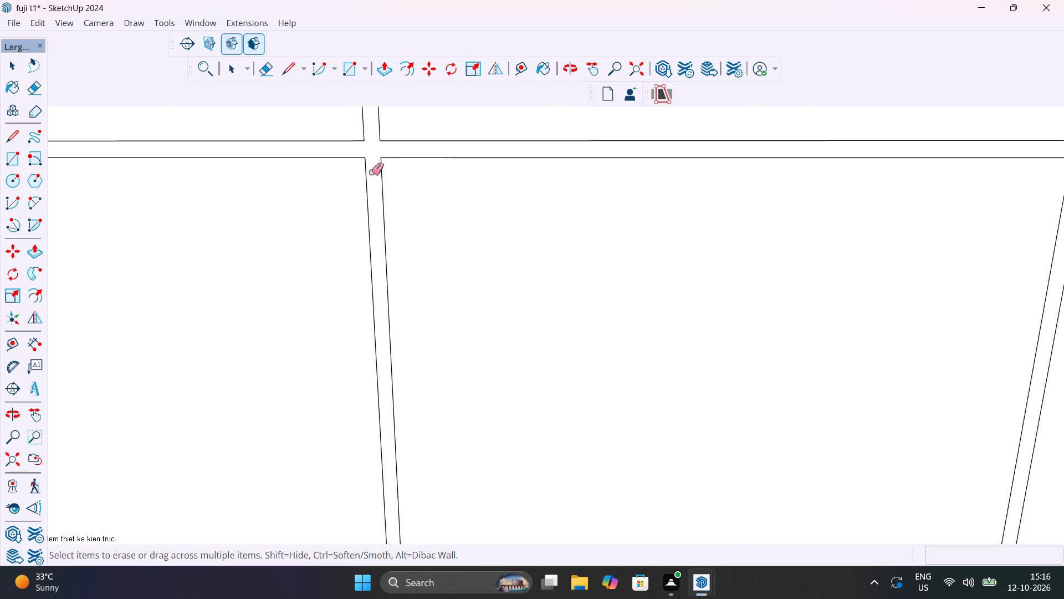
{"action": "key", "text": "l"}
{"action": "left_click", "coordinate": [365, 158]}
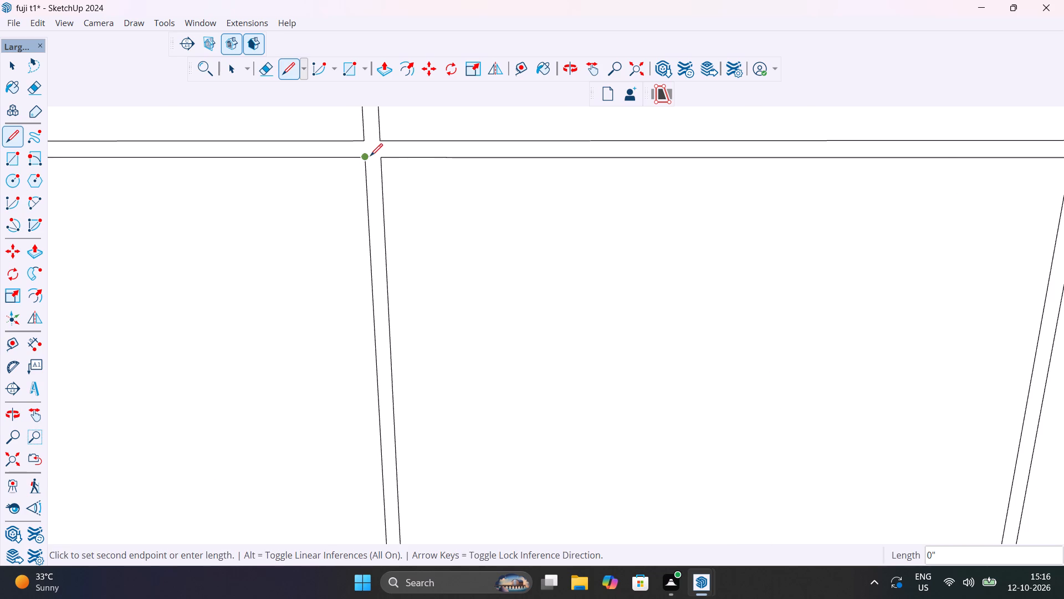
{"action": "left_click", "coordinate": [379, 159]}
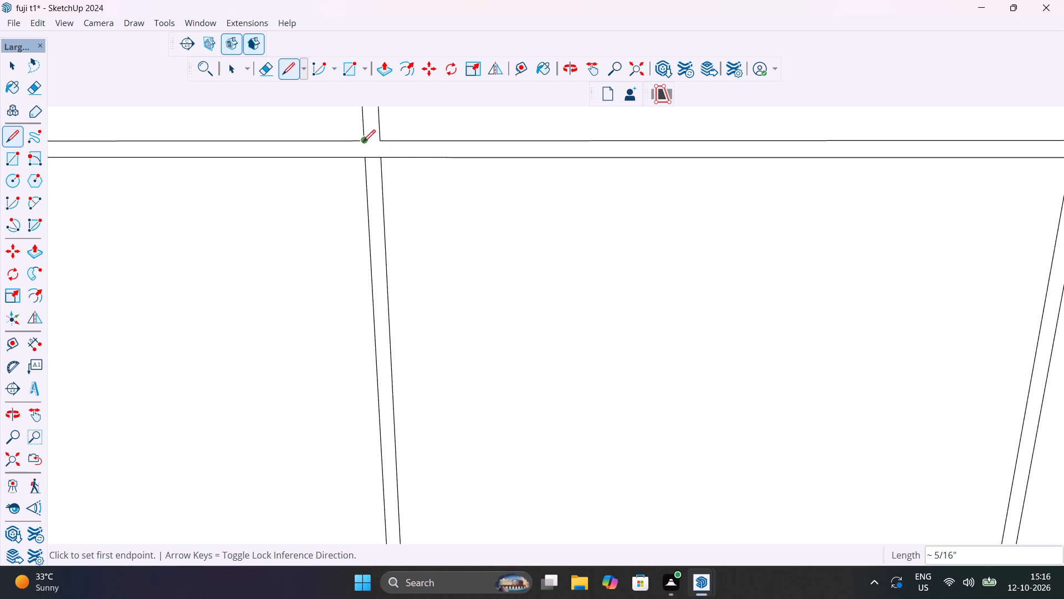
Draw a line across the middle divider to close the opening in the upper drawer gap's upper edge.
{"action": "left_click", "coordinate": [363, 142]}
{"action": "left_click", "coordinate": [378, 143]}
{"action": "key", "text": "l"}
Erase the middle divider's two lines between the upper and lower drawer gaps, leaving one full-width drawer front.
{"action": "key", "text": "space"}
{"action": "key", "text": "e"}
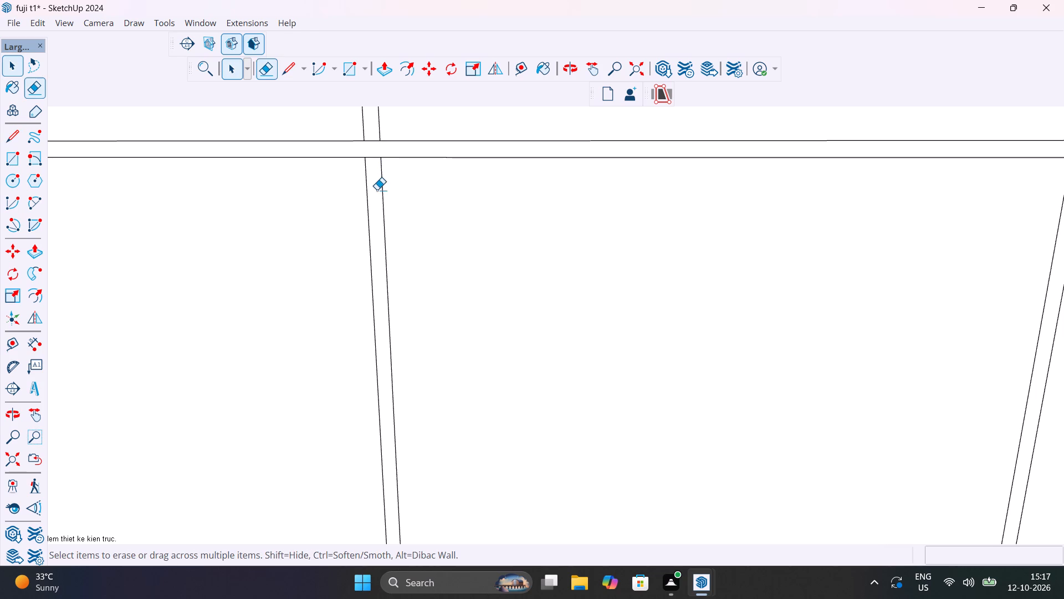
{"action": "left_click_drag", "start_coordinate": [372, 202], "coordinate": [388, 229]}
{"action": "scroll", "coordinate": [388, 241], "scroll_direction": "down", "scroll_amount": 8}
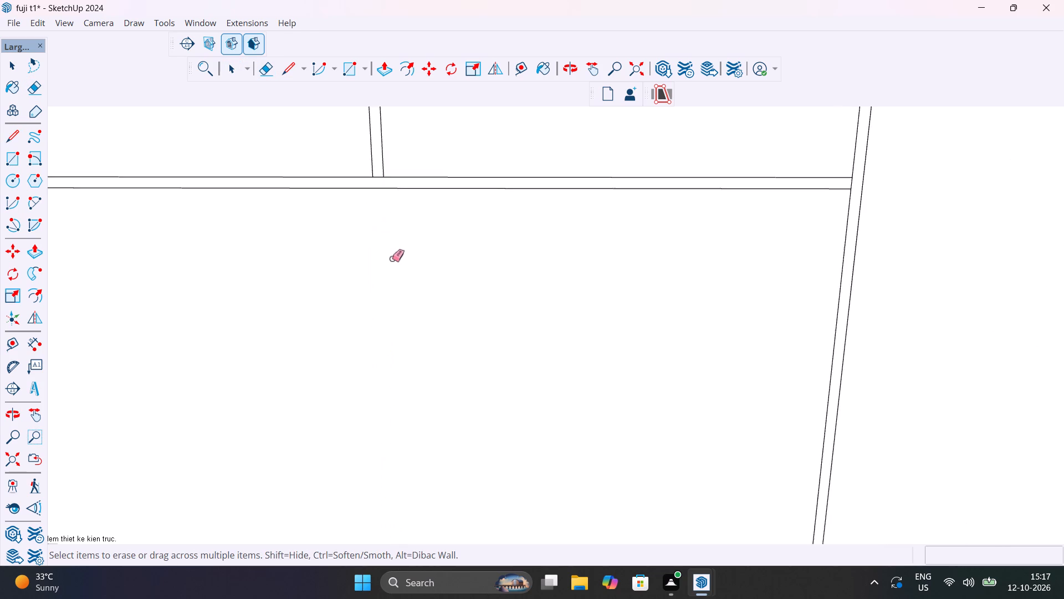
{"action": "scroll", "coordinate": [392, 258], "scroll_direction": "down", "scroll_amount": 10}
{"action": "scroll", "coordinate": [381, 219], "scroll_direction": "up", "scroll_amount": 7}
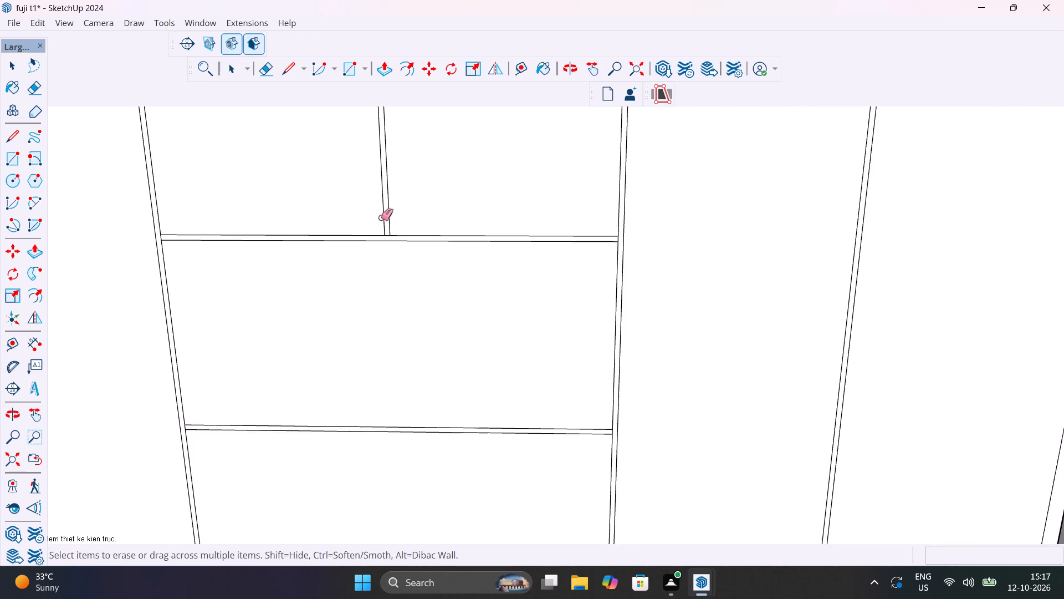
{"action": "scroll", "coordinate": [381, 217], "scroll_direction": "up", "scroll_amount": 5}
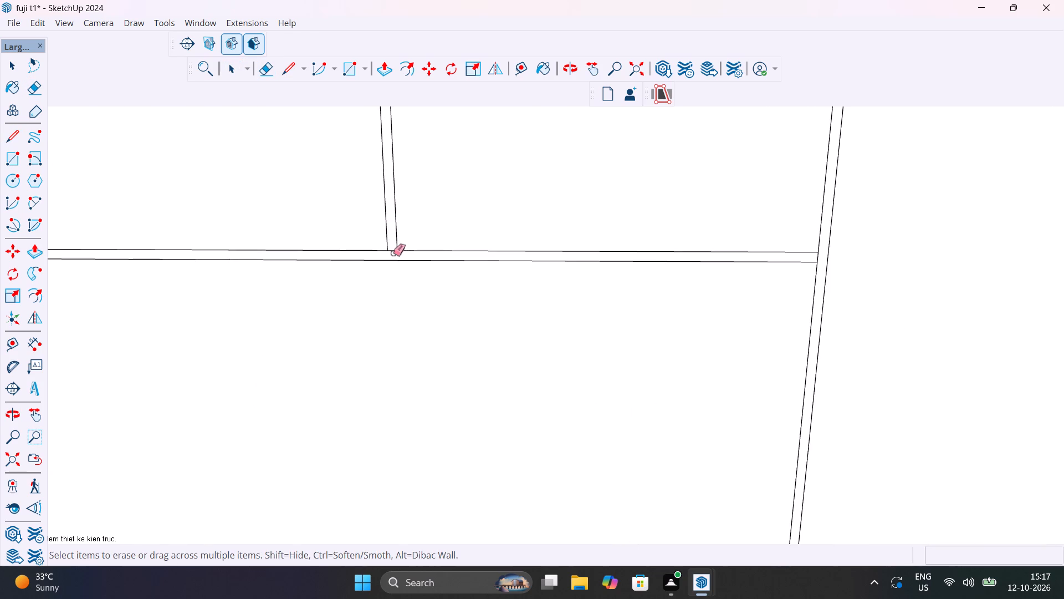
{"action": "scroll", "coordinate": [390, 242], "scroll_direction": "down", "scroll_amount": 4}
Push the leftmost vertical gap between the wardrobe's lower doors inward 1", matching the depth of the upper door grooves.
{"action": "scroll", "coordinate": [390, 242], "scroll_direction": "down", "scroll_amount": 12}
{"action": "middle_click_drag", "start_coordinate": [407, 281], "coordinate": [479, 379]}
{"action": "scroll", "coordinate": [479, 379], "scroll_direction": "down", "scroll_amount": 10}
{"action": "middle_click_drag", "start_coordinate": [489, 372], "coordinate": [510, 370]}
{"action": "scroll", "coordinate": [477, 312], "scroll_direction": "up", "scroll_amount": 11}
{"action": "scroll", "coordinate": [478, 321], "scroll_direction": "down", "scroll_amount": 7}
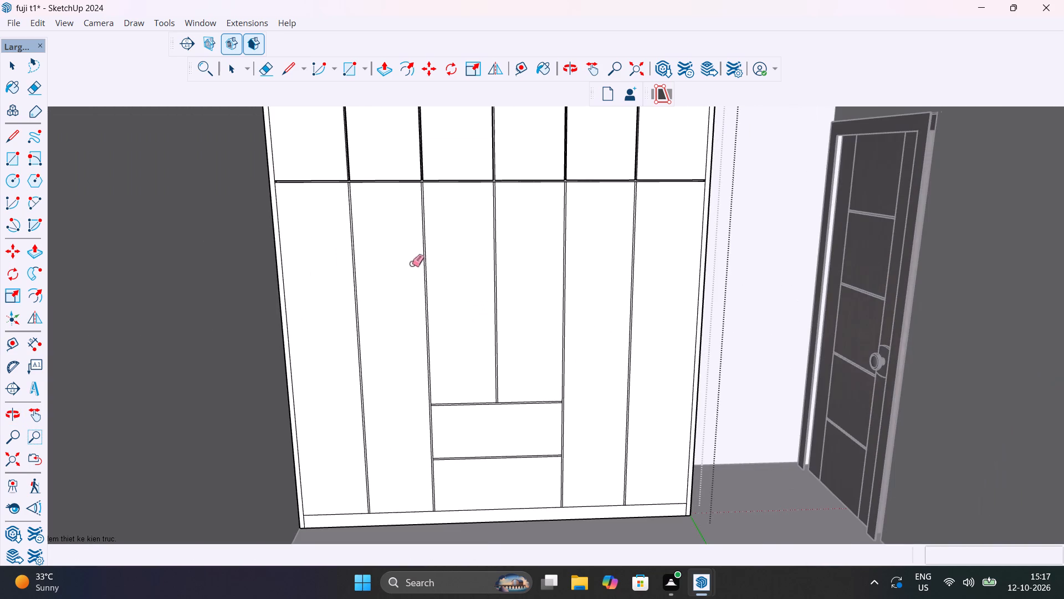
{"action": "scroll", "coordinate": [346, 203], "scroll_direction": "up", "scroll_amount": 13}
{"action": "key", "text": "space"}
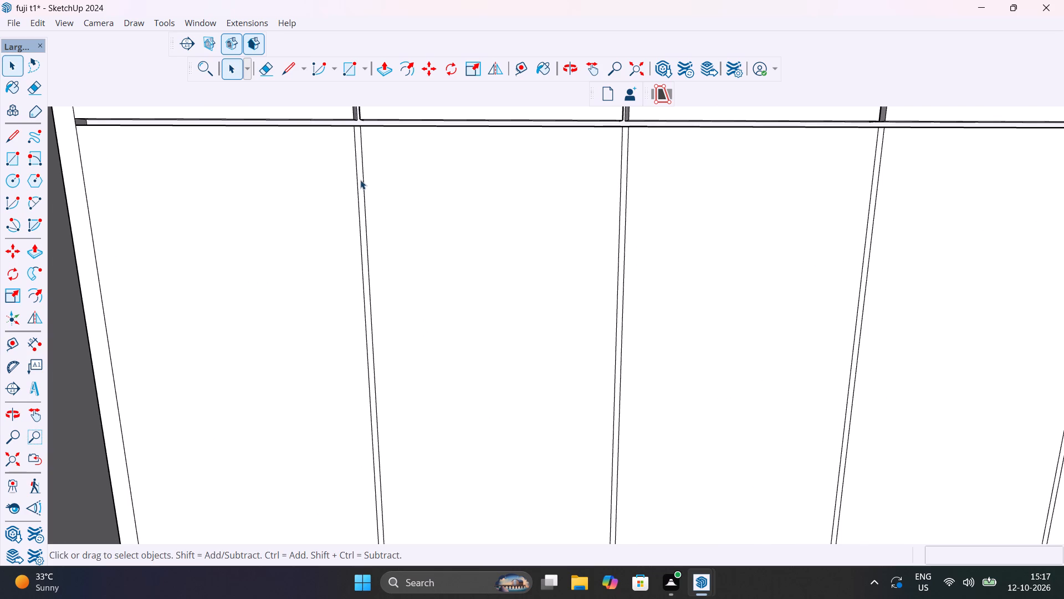
{"action": "scroll", "coordinate": [360, 180], "scroll_direction": "up", "scroll_amount": 5}
{"action": "left_click", "coordinate": [360, 180]}
{"action": "scroll", "coordinate": [360, 180], "scroll_direction": "down", "scroll_amount": 8}
{"action": "middle_click_drag", "start_coordinate": [364, 184], "coordinate": [364, 188], "text": "shift"}
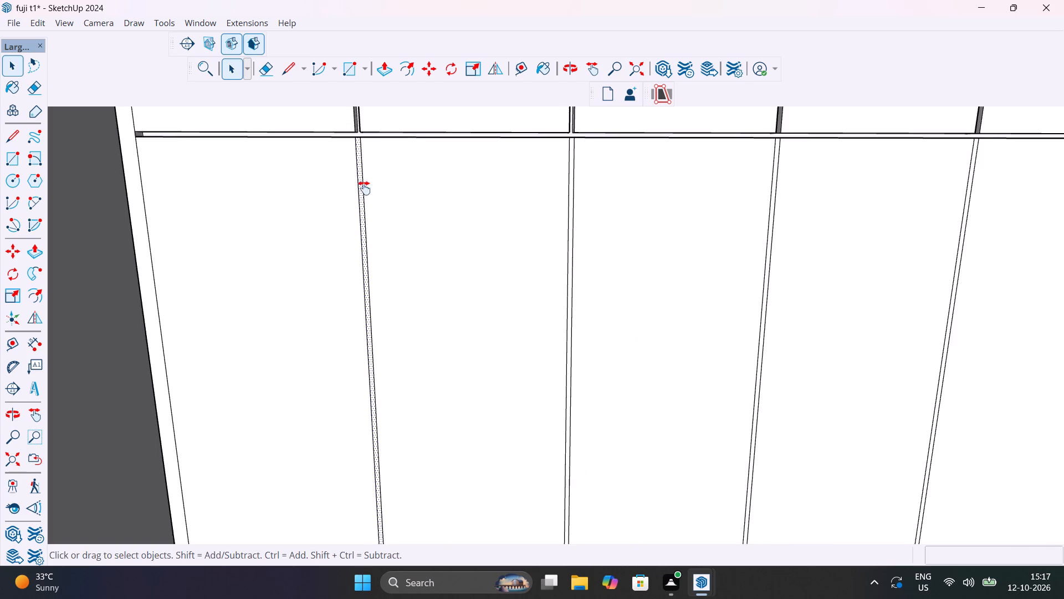
{"action": "middle_click_drag", "start_coordinate": [364, 188], "coordinate": [360, 333], "text": "shift"}
{"action": "scroll", "coordinate": [349, 274], "scroll_direction": "up", "scroll_amount": 6}
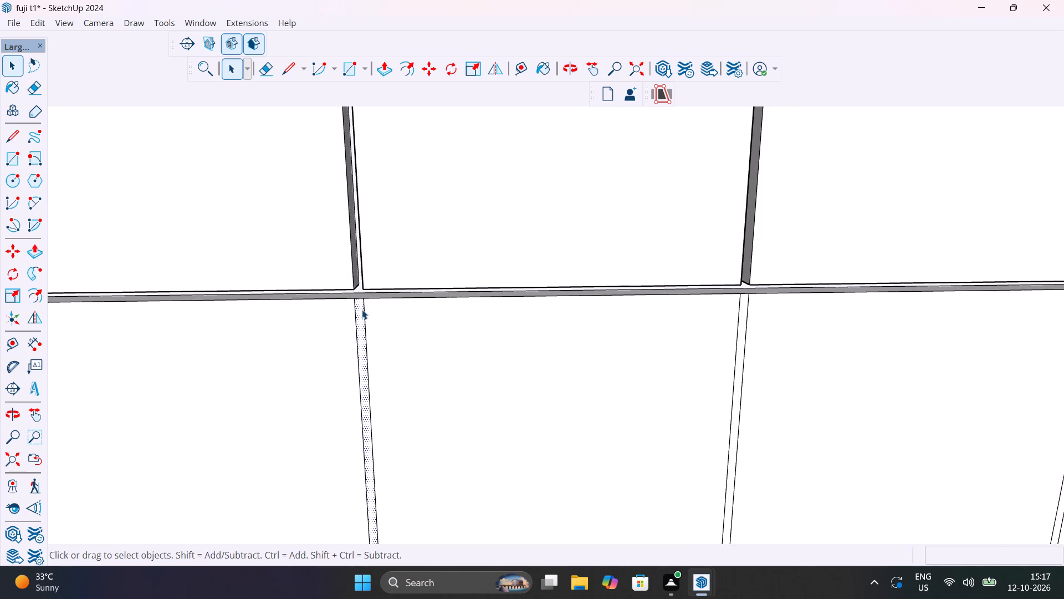
{"action": "key", "text": "p"}
{"action": "left_click", "coordinate": [361, 326]}
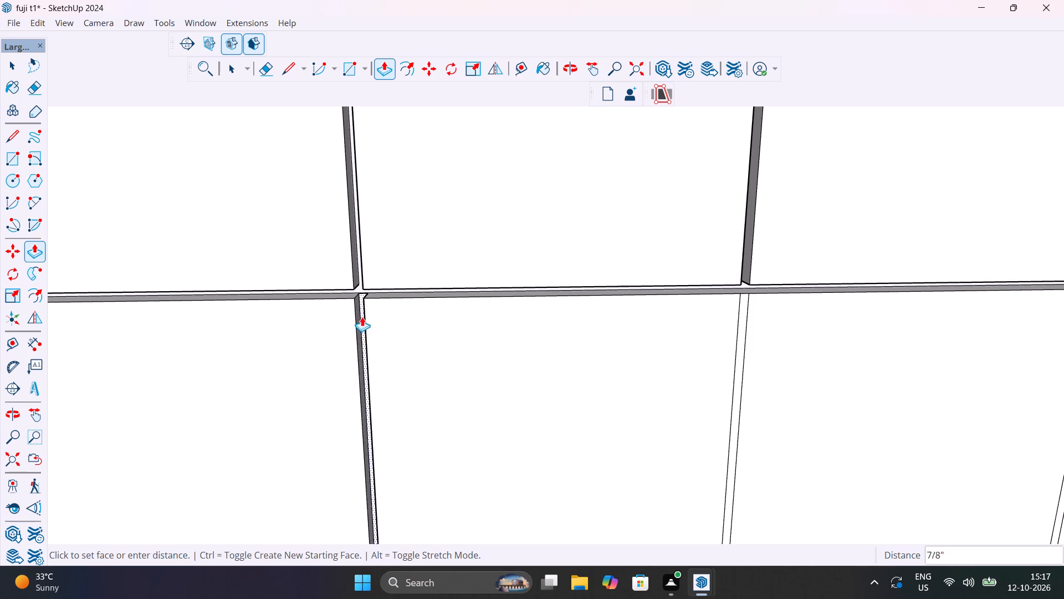
{"action": "scroll", "coordinate": [357, 256], "scroll_direction": "up", "scroll_amount": 6}
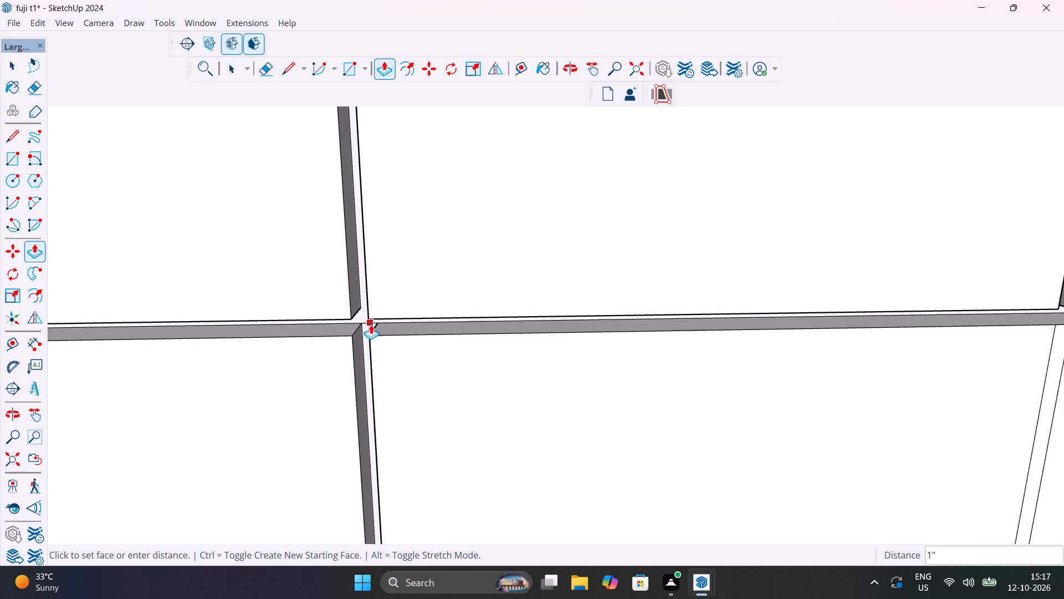
{"action": "scroll", "coordinate": [365, 332], "scroll_direction": "up", "scroll_amount": 7}
{"action": "left_click", "coordinate": [369, 317]}
Repeat the 1" inward push on the other four vertical gaps between the wardrobe's lower doors.
{"action": "scroll", "coordinate": [369, 317], "scroll_direction": "down", "scroll_amount": 6}
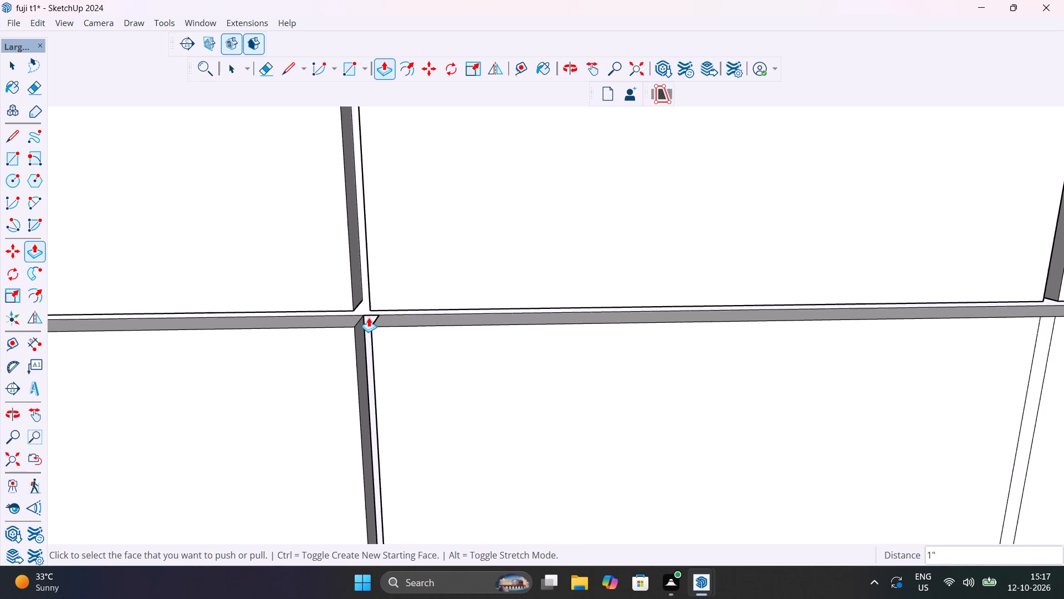
{"action": "scroll", "coordinate": [369, 317], "scroll_direction": "down", "scroll_amount": 16}
{"action": "scroll", "coordinate": [555, 340], "scroll_direction": "up", "scroll_amount": 10}
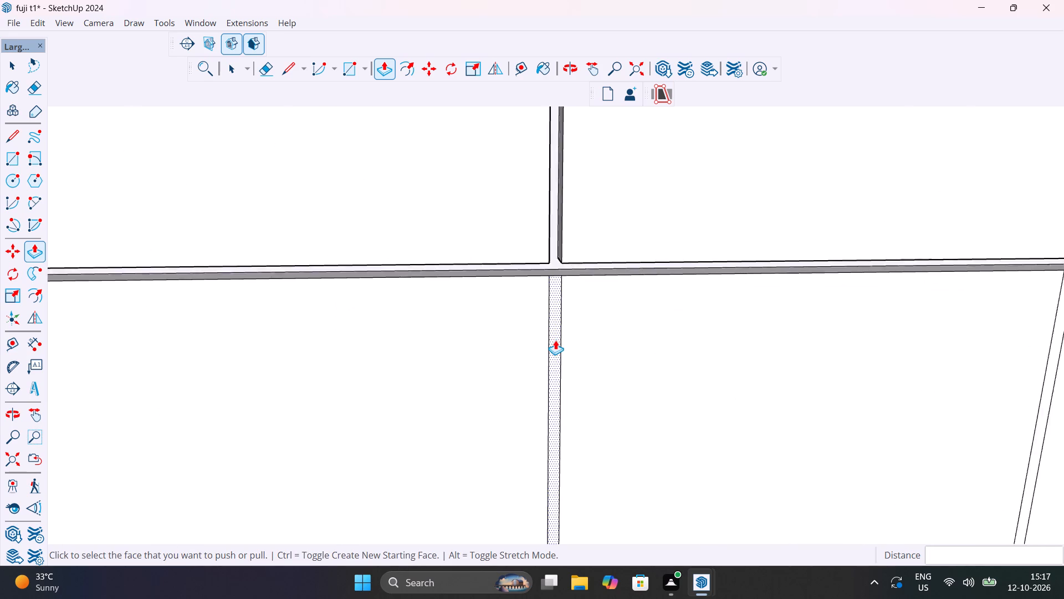
{"action": "scroll", "coordinate": [555, 340], "scroll_direction": "up", "scroll_amount": 1}
{"action": "double_click", "coordinate": [555, 340]}
{"action": "scroll", "coordinate": [555, 340], "scroll_direction": "down", "scroll_amount": 15}
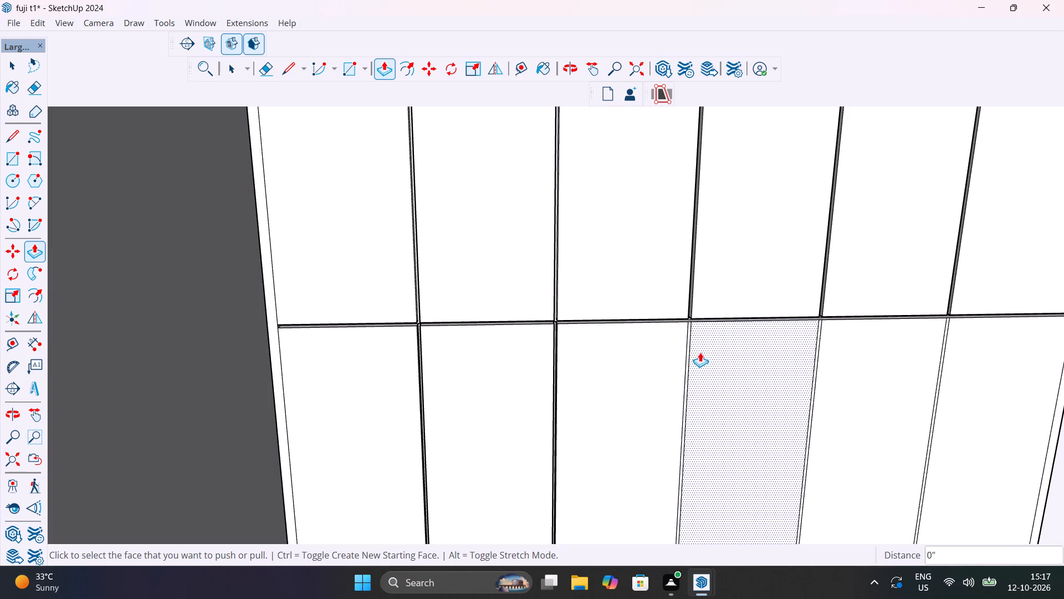
{"action": "scroll", "coordinate": [689, 350], "scroll_direction": "up", "scroll_amount": 13}
{"action": "double_click", "coordinate": [683, 362]}
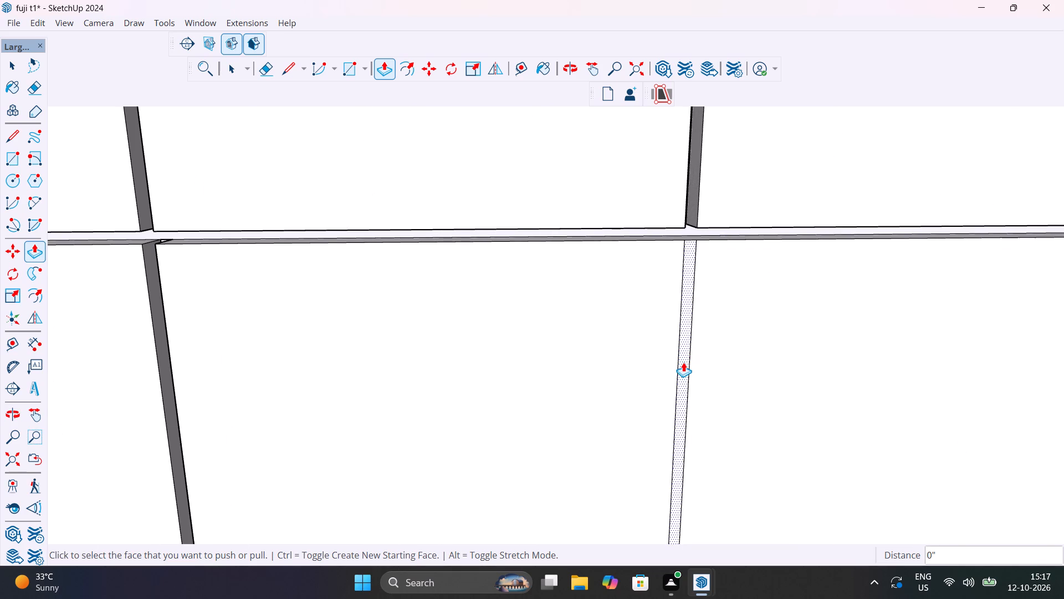
{"action": "scroll", "coordinate": [683, 362], "scroll_direction": "down", "scroll_amount": 20}
{"action": "scroll", "coordinate": [780, 365], "scroll_direction": "up", "scroll_amount": 3}
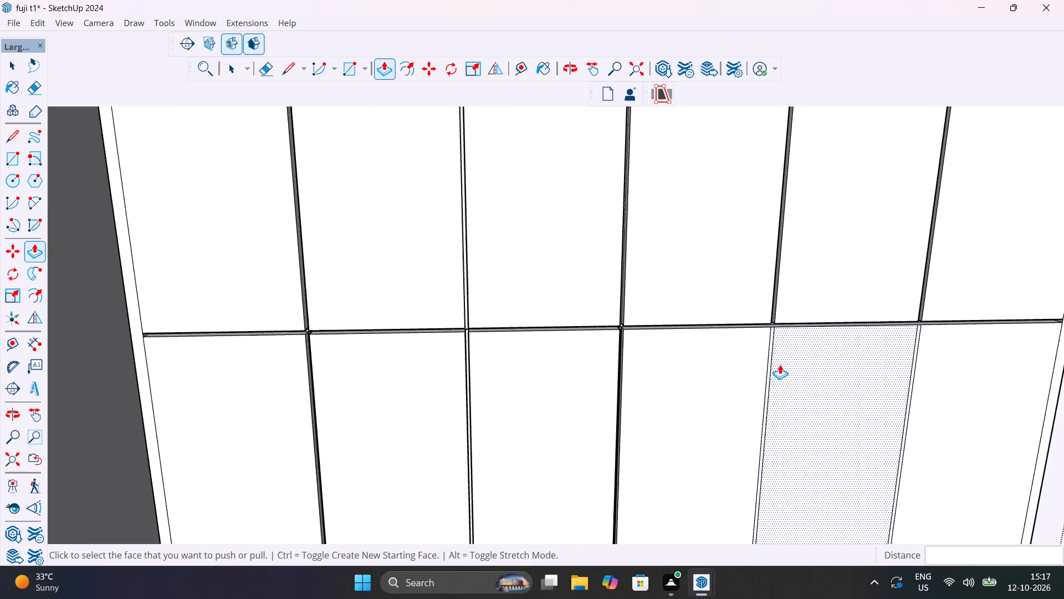
{"action": "scroll", "coordinate": [780, 364], "scroll_direction": "up", "scroll_amount": 19}
{"action": "double_click", "coordinate": [725, 378]}
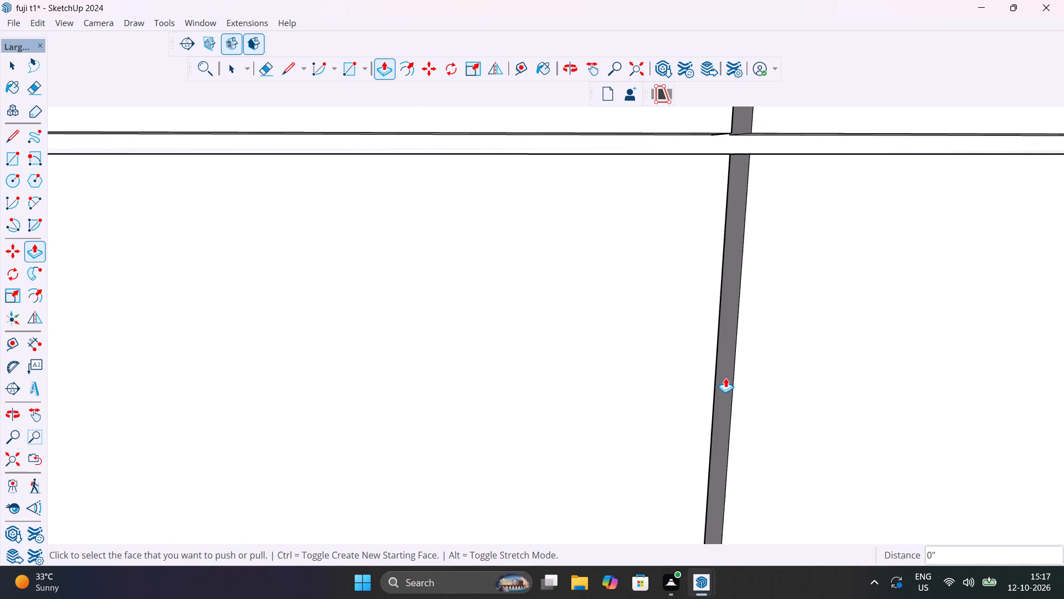
{"action": "scroll", "coordinate": [725, 378], "scroll_direction": "down", "scroll_amount": 20}
{"action": "scroll", "coordinate": [725, 378], "scroll_direction": "down", "scroll_amount": 3}
{"action": "scroll", "coordinate": [832, 362], "scroll_direction": "up", "scroll_amount": 5}
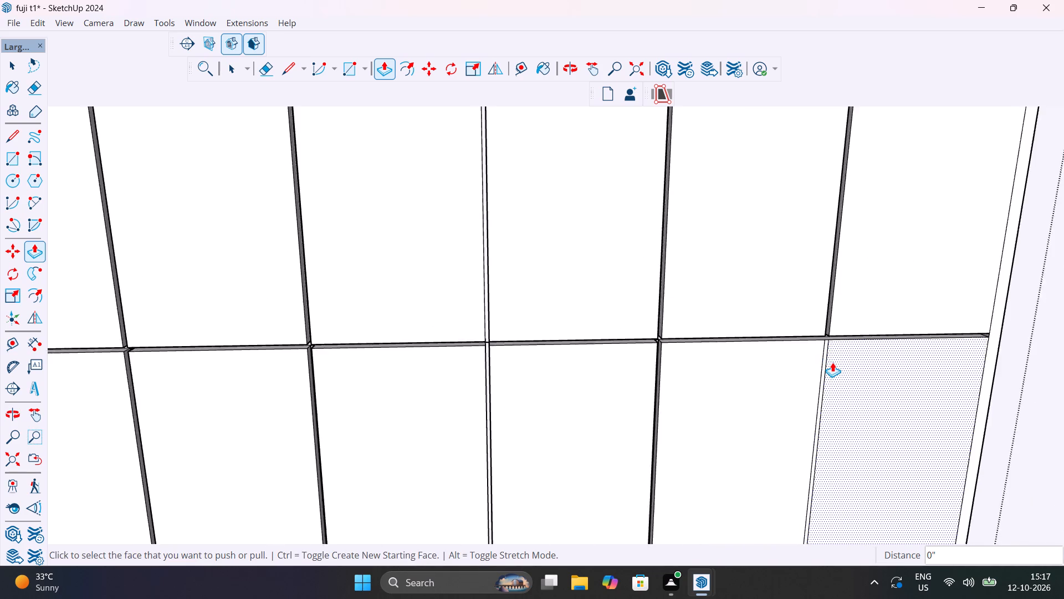
{"action": "scroll", "coordinate": [832, 362], "scroll_direction": "up", "scroll_amount": 17}
{"action": "double_click", "coordinate": [790, 396]}
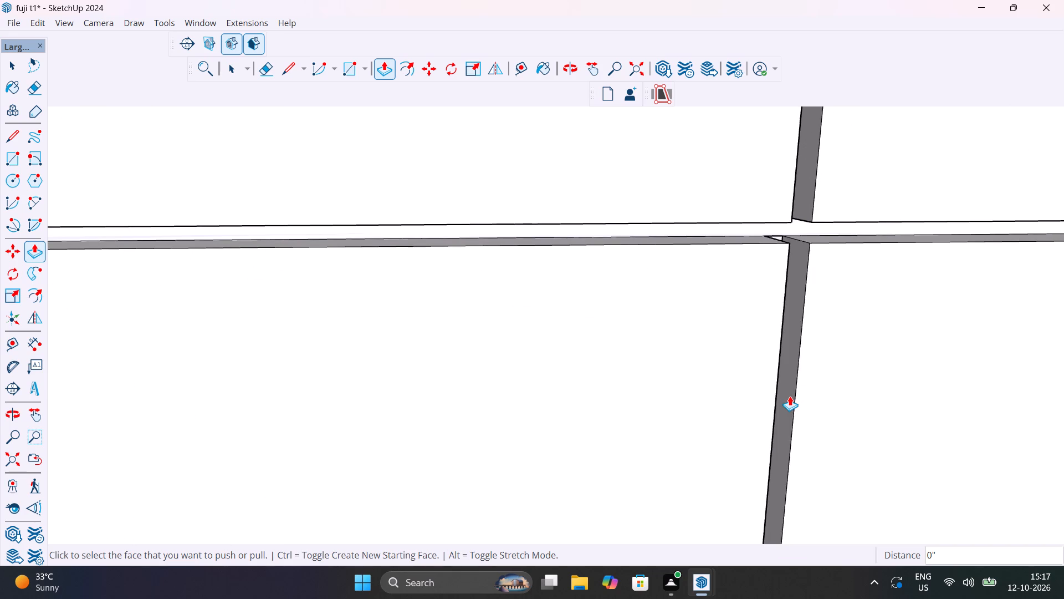
Repeat the 1" inward push on the horizontal gap between the middle doors and the upper drawer.
{"action": "scroll", "coordinate": [787, 393], "scroll_direction": "down", "scroll_amount": 20}
{"action": "scroll", "coordinate": [787, 393], "scroll_direction": "down", "scroll_amount": 12}
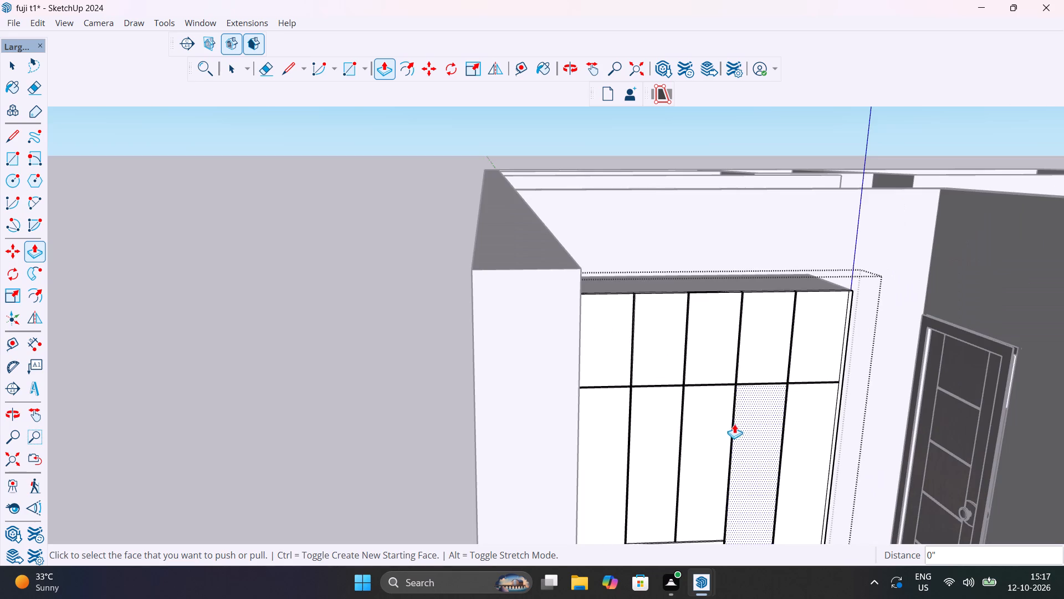
{"action": "middle_click_drag", "start_coordinate": [729, 424], "coordinate": [603, 206]}
{"action": "scroll", "coordinate": [555, 326], "scroll_direction": "up", "scroll_amount": 7}
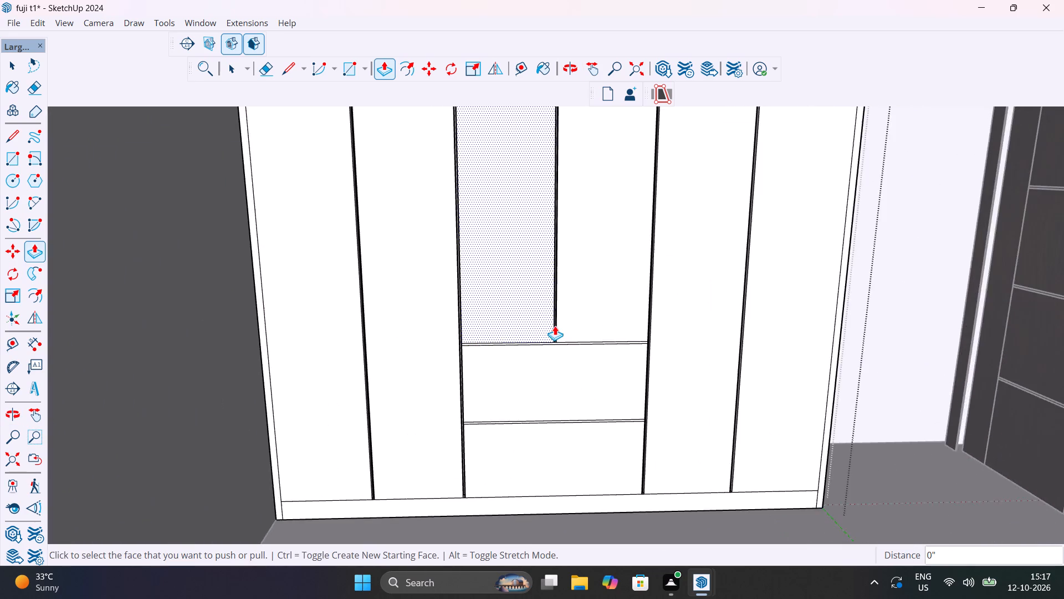
{"action": "scroll", "coordinate": [555, 326], "scroll_direction": "up", "scroll_amount": 16}
{"action": "middle_click_drag", "start_coordinate": [564, 408], "coordinate": [562, 376]}
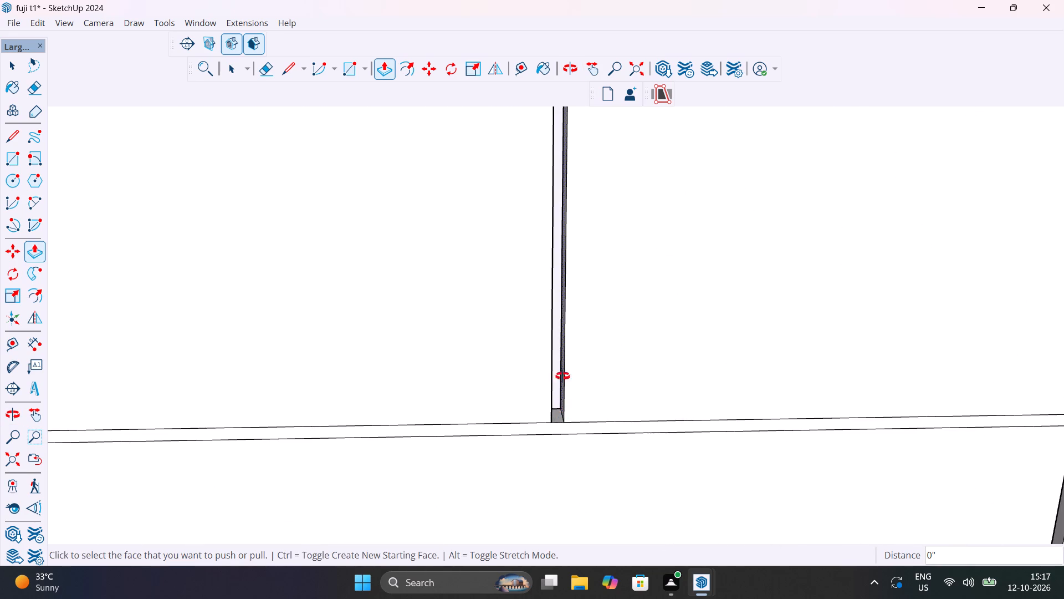
{"action": "middle_click_drag", "start_coordinate": [562, 376], "coordinate": [566, 285]}
{"action": "scroll", "coordinate": [521, 422], "scroll_direction": "up", "scroll_amount": 6}
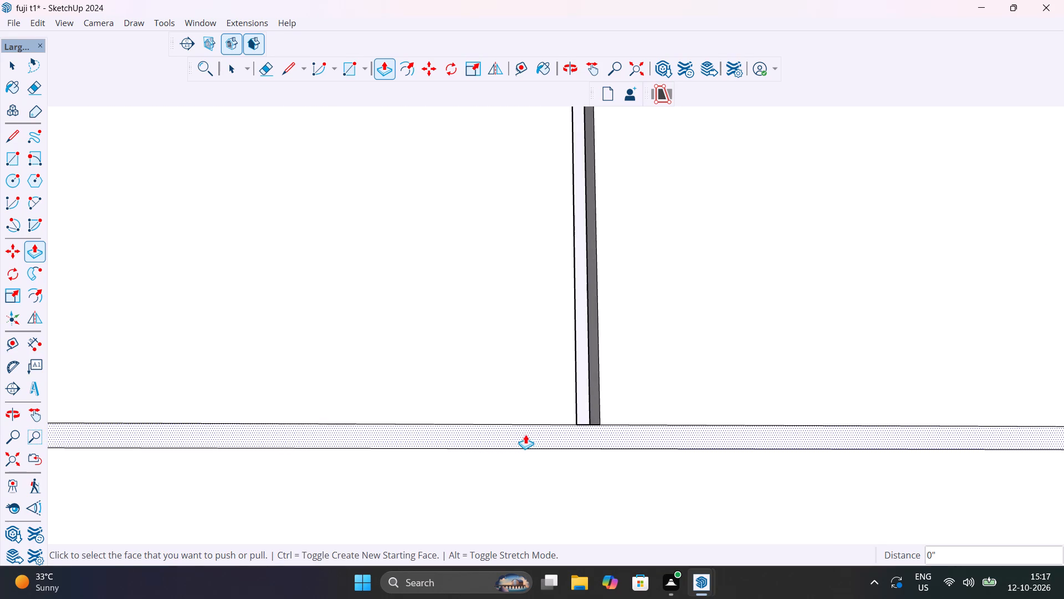
{"action": "double_click", "coordinate": [530, 435]}
Repeat the 1" inward push on the horizontal gap between the two middle drawers.
{"action": "scroll", "coordinate": [530, 435], "scroll_direction": "down", "scroll_amount": 20}
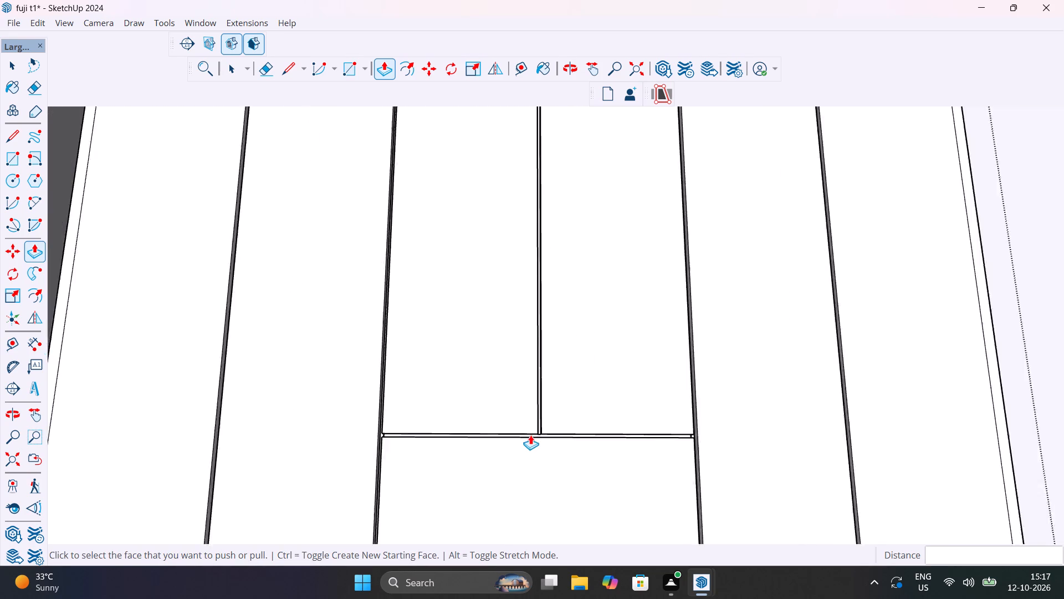
{"action": "scroll", "coordinate": [530, 435], "scroll_direction": "down", "scroll_amount": 1}
{"action": "middle_click_drag", "start_coordinate": [531, 449], "coordinate": [549, 220]}
{"action": "scroll", "coordinate": [535, 309], "scroll_direction": "up", "scroll_amount": 10}
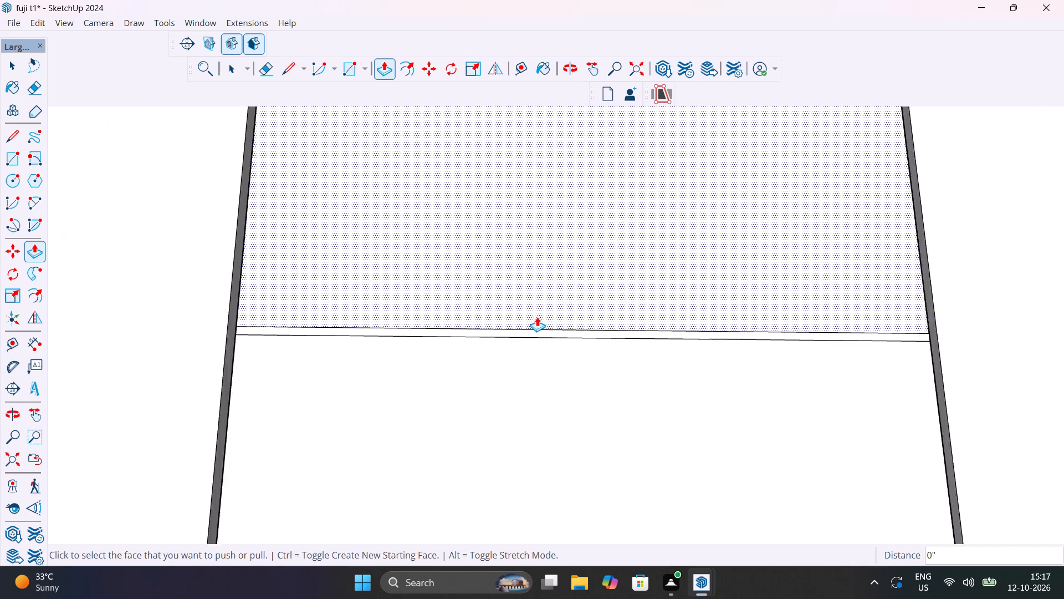
{"action": "scroll", "coordinate": [544, 329], "scroll_direction": "up", "scroll_amount": 6}
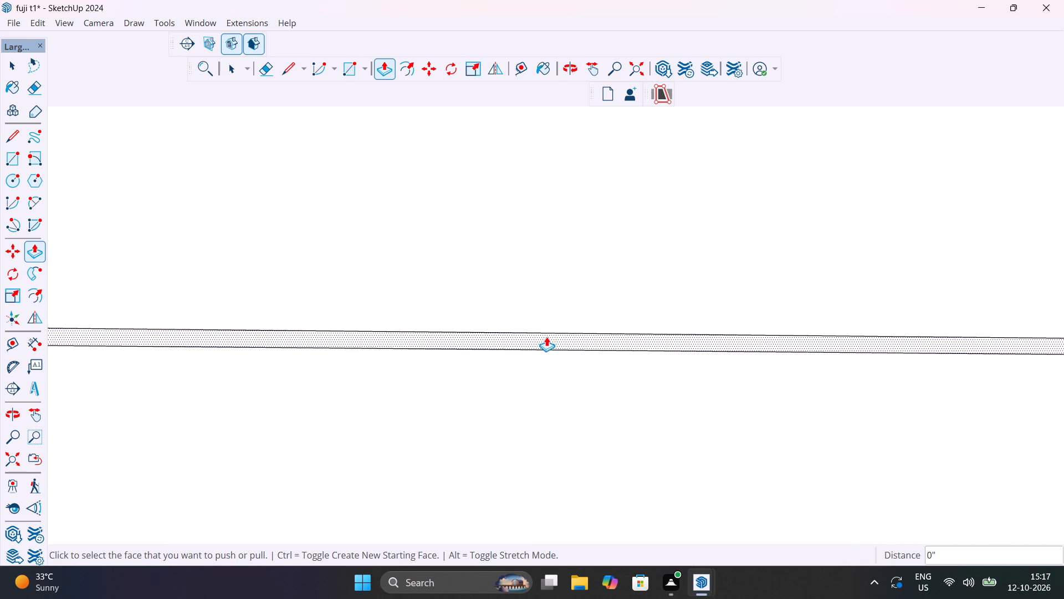
{"action": "double_click", "coordinate": [546, 337]}
Inspect the wardrobe's front from several angles, checking the grooves around the upper doors, lower doors and drawers.
{"action": "scroll", "coordinate": [547, 337], "scroll_direction": "down", "scroll_amount": 14}
{"action": "middle_click_drag", "start_coordinate": [547, 337], "coordinate": [557, 440]}
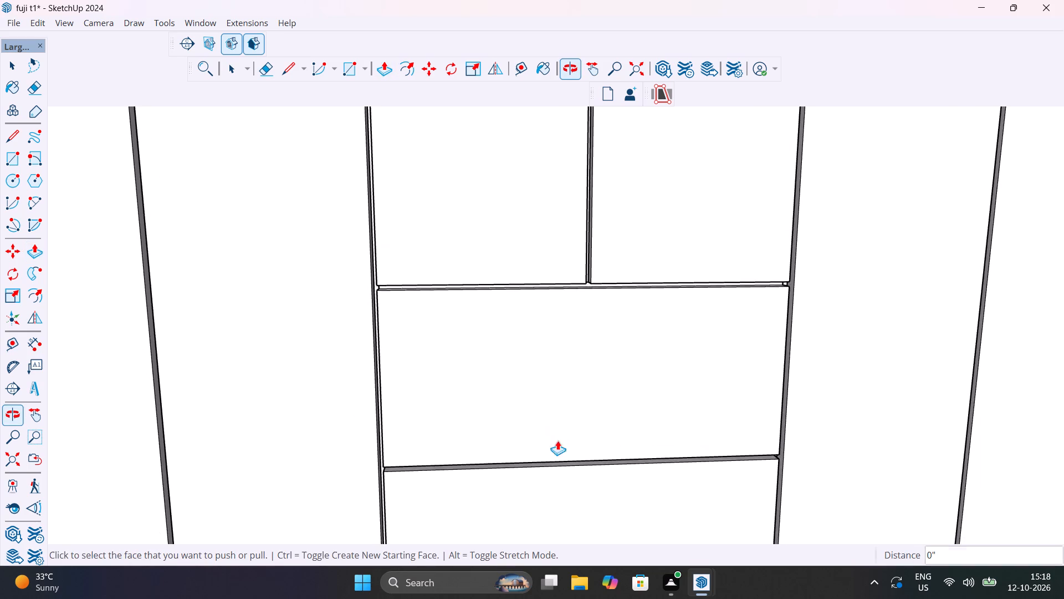
{"action": "scroll", "coordinate": [571, 375], "scroll_direction": "down", "scroll_amount": 14}
{"action": "middle_click_drag", "start_coordinate": [625, 374], "coordinate": [606, 436]}
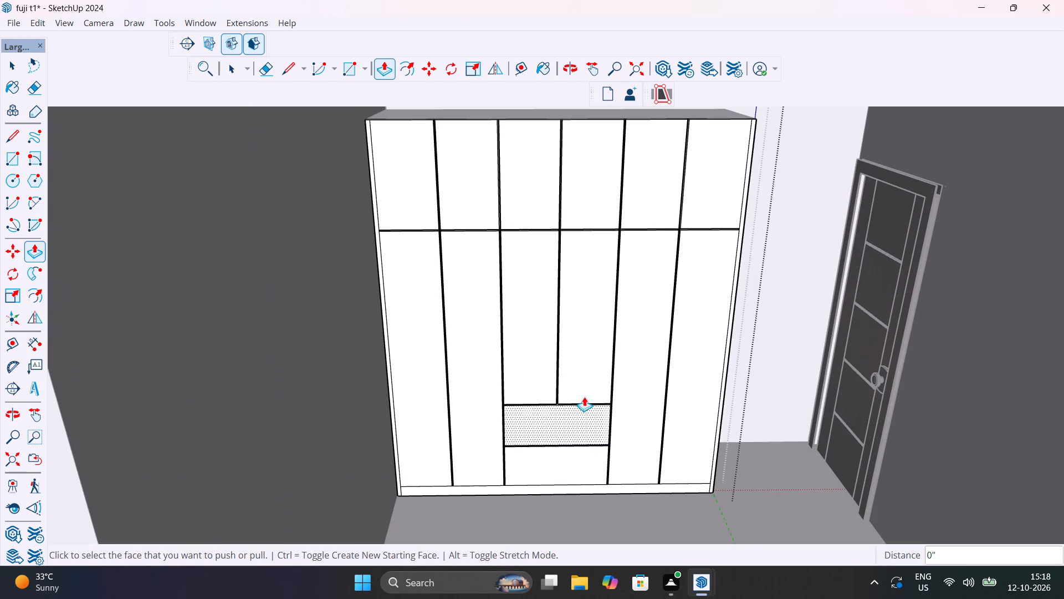
{"action": "key", "text": "space"}
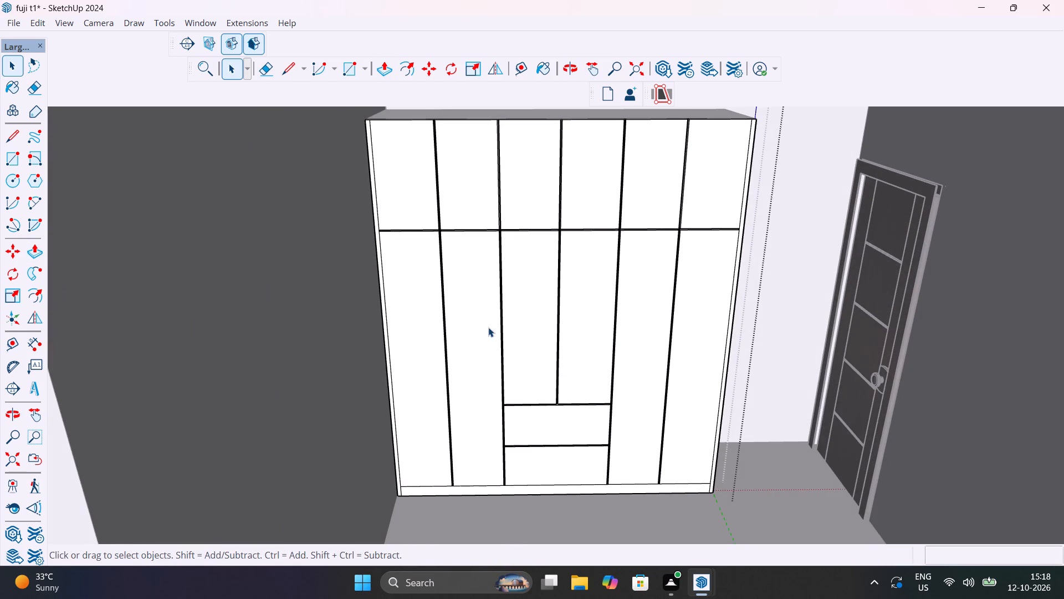
{"action": "scroll", "coordinate": [470, 304], "scroll_direction": "up", "scroll_amount": 5}
{"action": "middle_click_drag", "start_coordinate": [520, 341], "coordinate": [350, 225]}
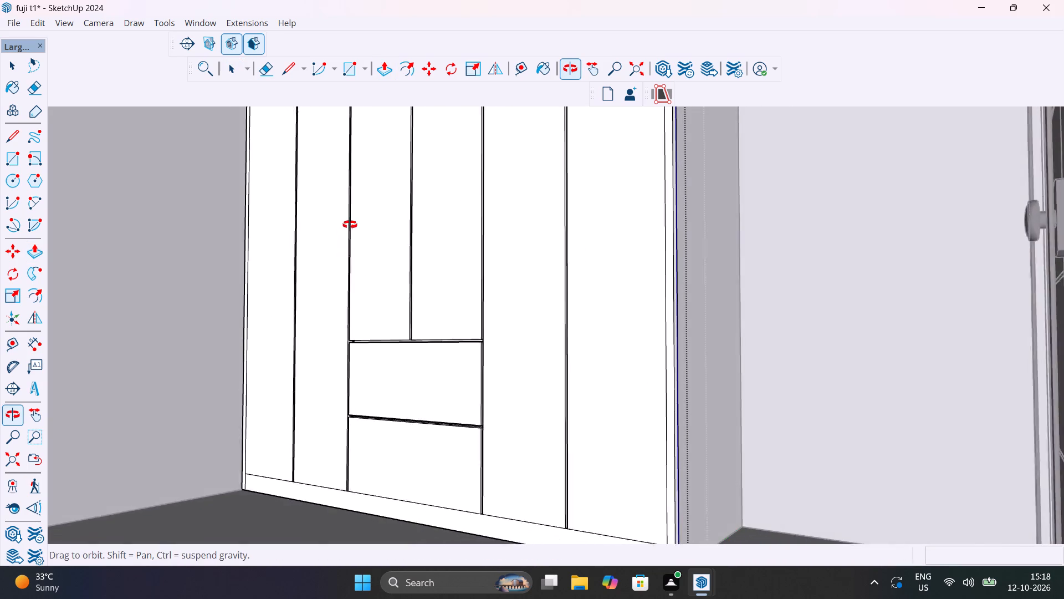
{"action": "middle_click_drag", "start_coordinate": [350, 225], "coordinate": [461, 364]}
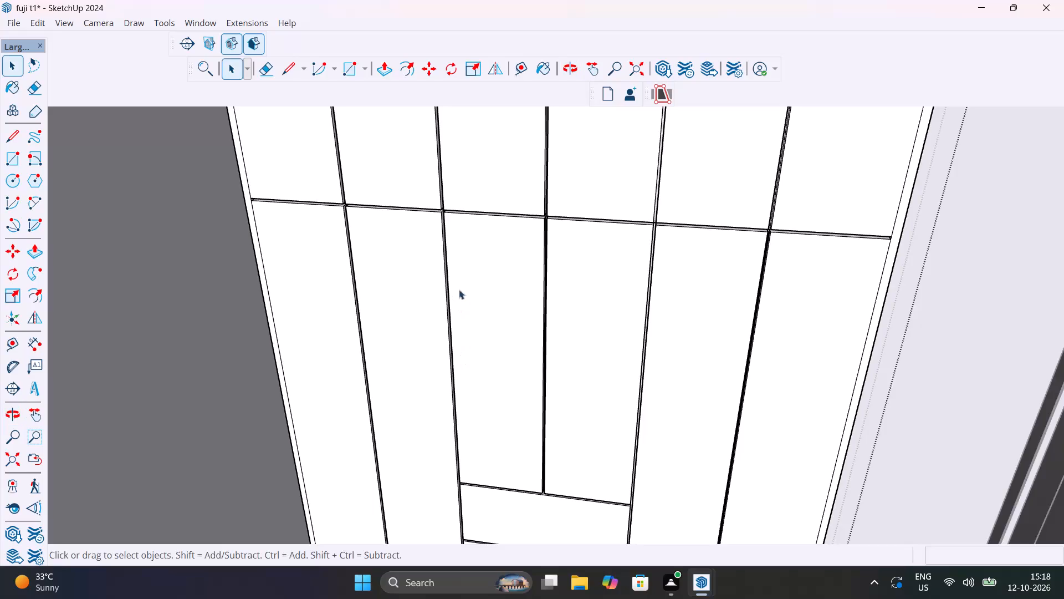
{"action": "scroll", "coordinate": [443, 228], "scroll_direction": "up", "scroll_amount": 12}
{"action": "middle_click_drag", "start_coordinate": [475, 272], "coordinate": [547, 263]}
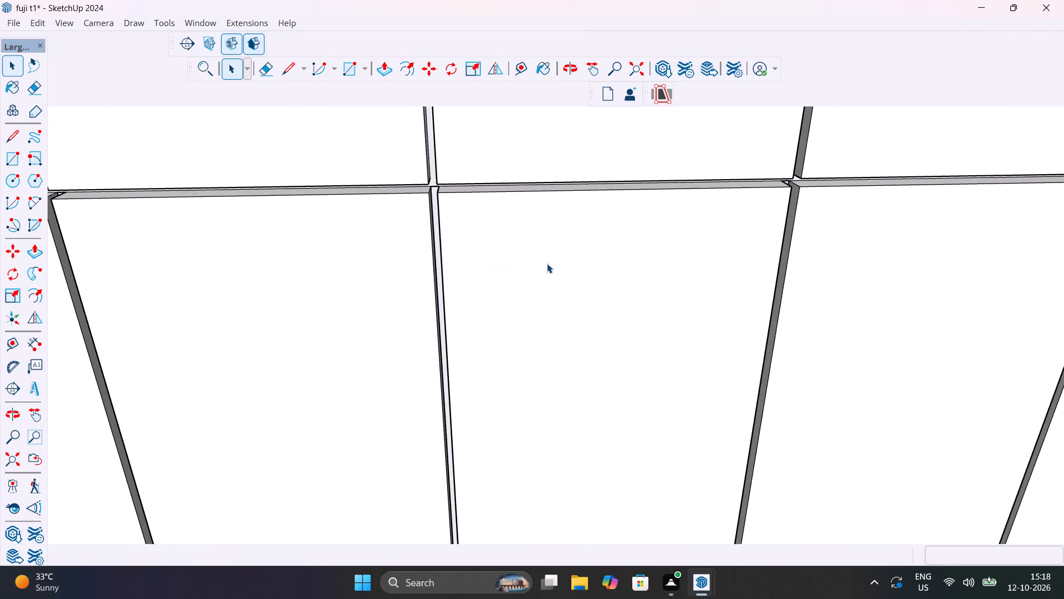
{"action": "scroll", "coordinate": [547, 263], "scroll_direction": "down", "scroll_amount": 15}
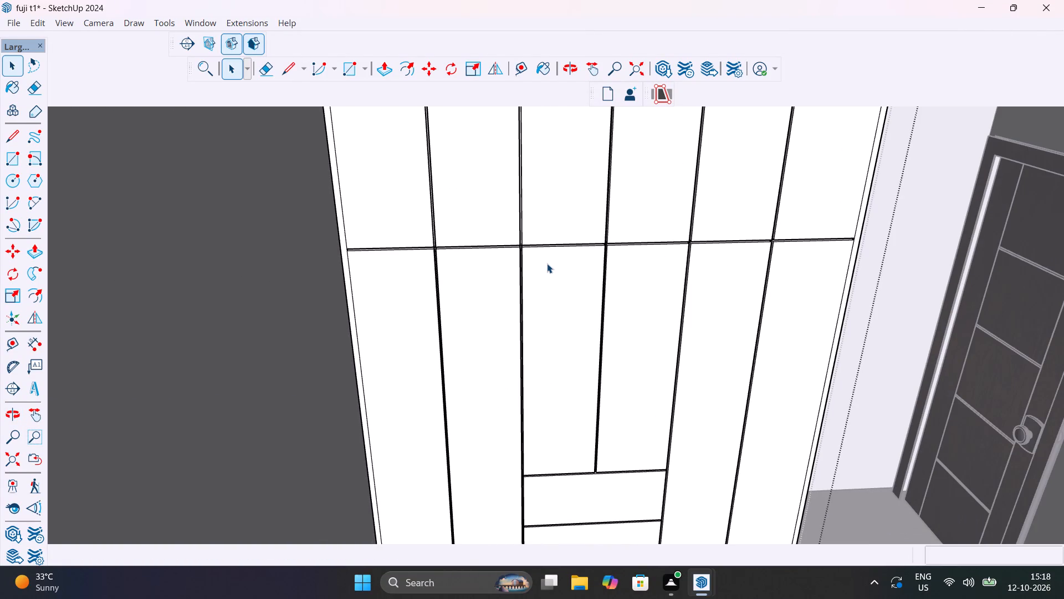
{"action": "scroll", "coordinate": [547, 263], "scroll_direction": "down", "scroll_amount": 6}
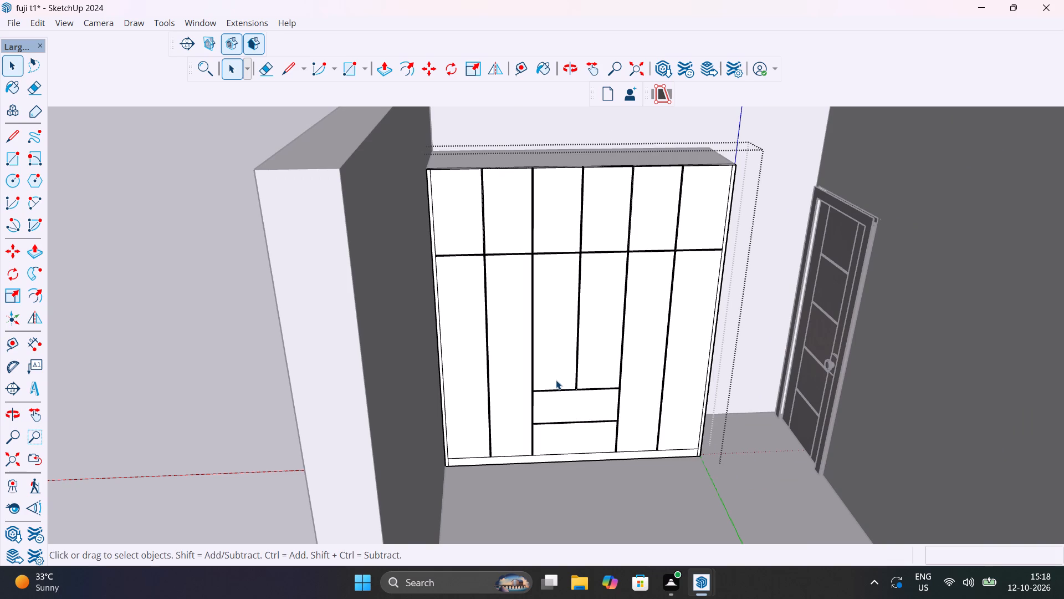
Place a horizontal guide across the wardrobe's lower doors, 3' above the top edge of the base strip.
{"action": "key", "text": "t"}
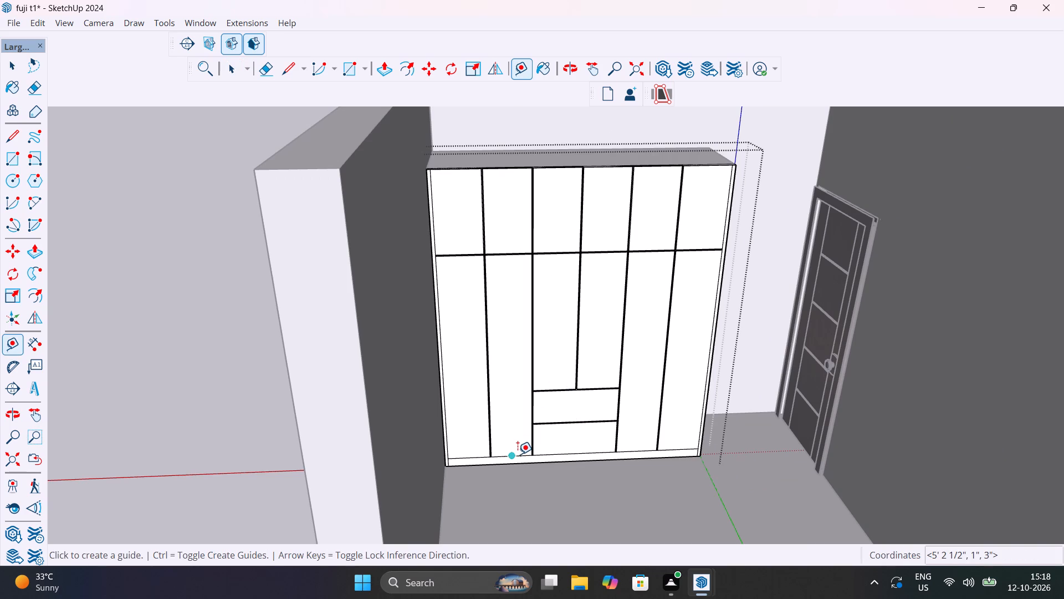
{"action": "left_click", "coordinate": [517, 454]}
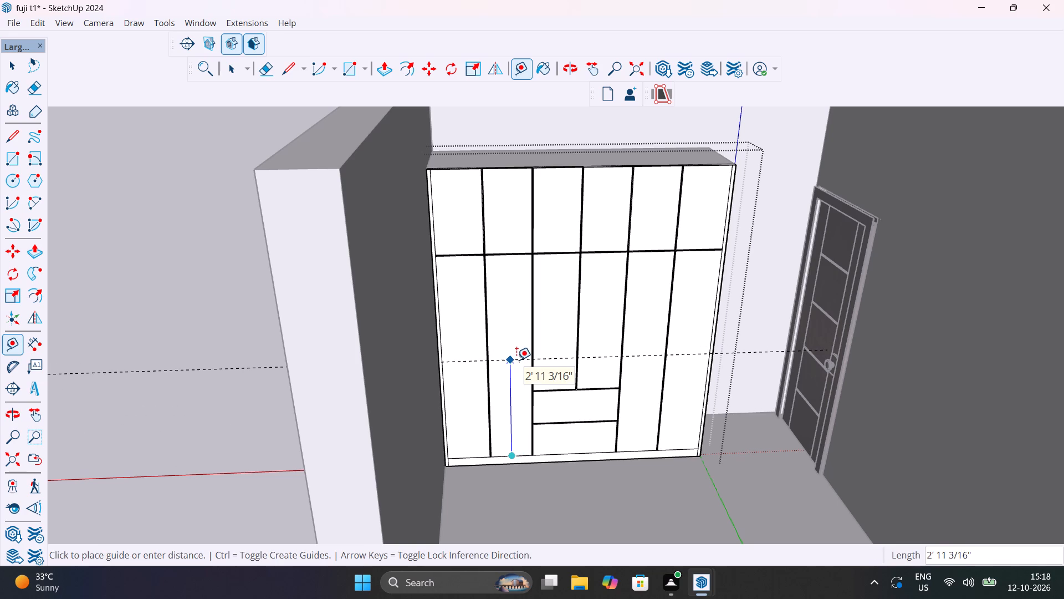
{"action": "type", "text": "3'"}
{"action": "key", "text": "Return"}
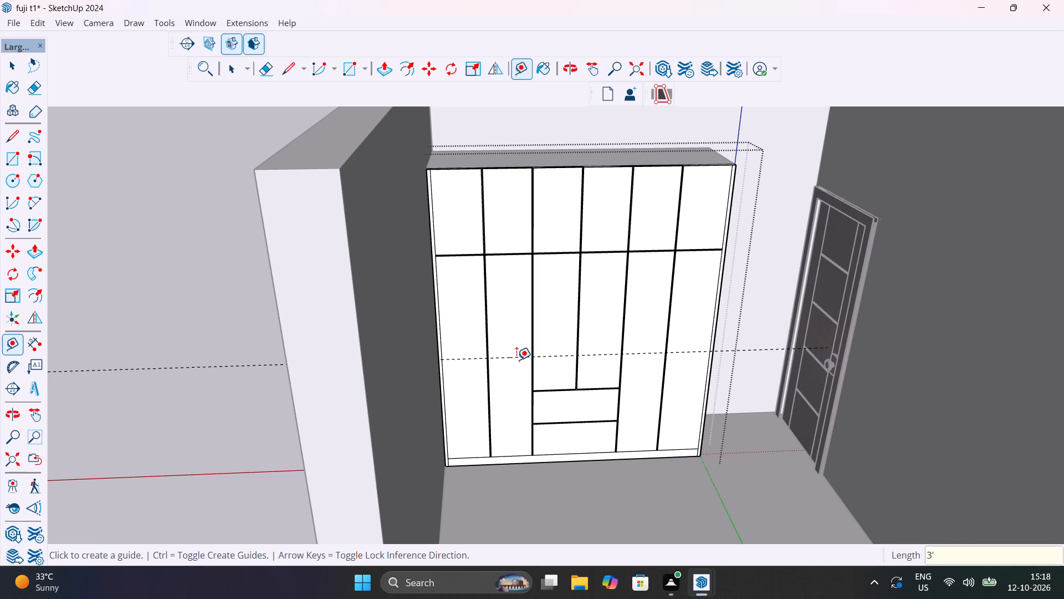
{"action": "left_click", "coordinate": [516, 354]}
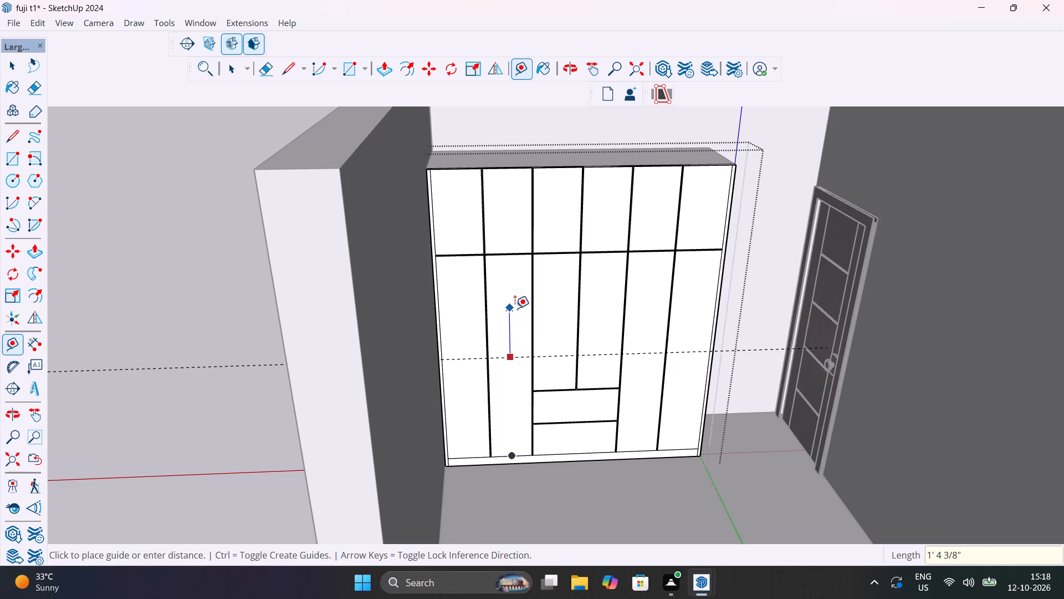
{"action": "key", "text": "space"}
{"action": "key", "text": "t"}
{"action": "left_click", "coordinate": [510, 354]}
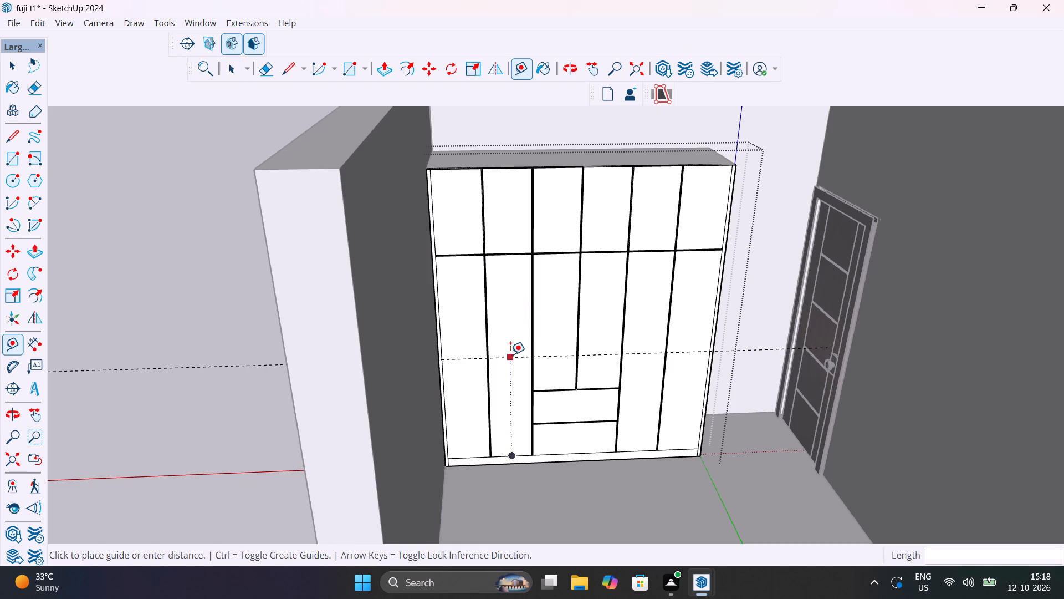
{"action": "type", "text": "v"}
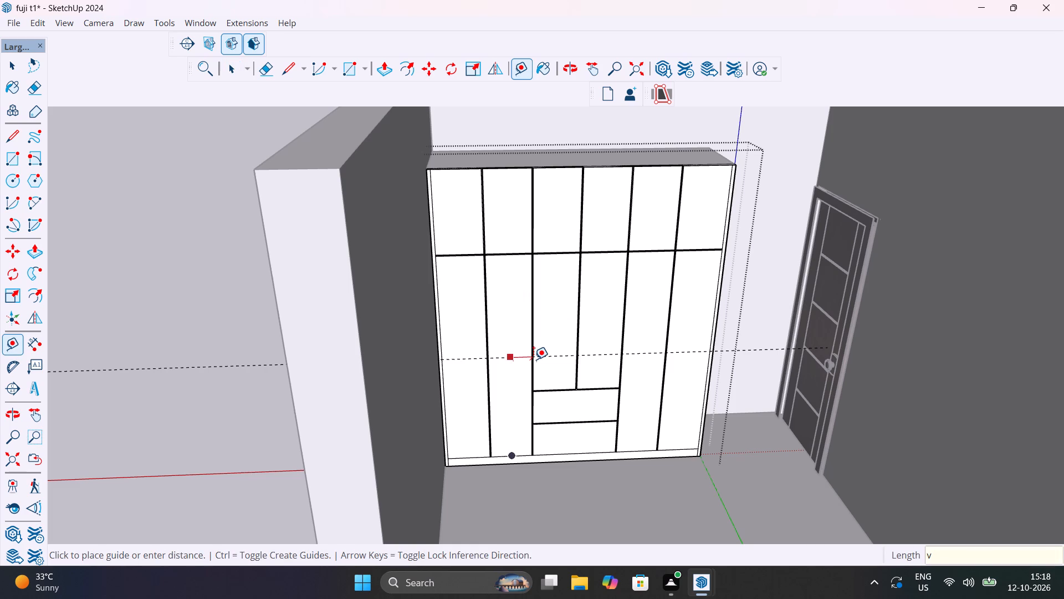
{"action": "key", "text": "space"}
Place a second horizontal guide across the lower doors, 1'6" above the 3' guide.
{"action": "key", "text": "t"}
{"action": "left_click", "coordinate": [546, 357]}
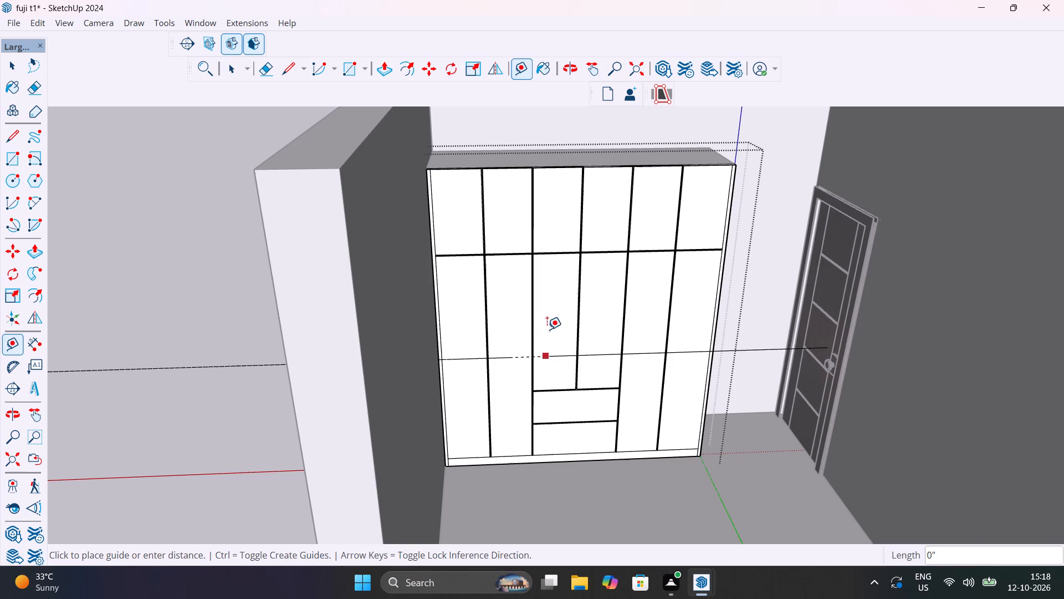
{"action": "type", "text": "1'"}
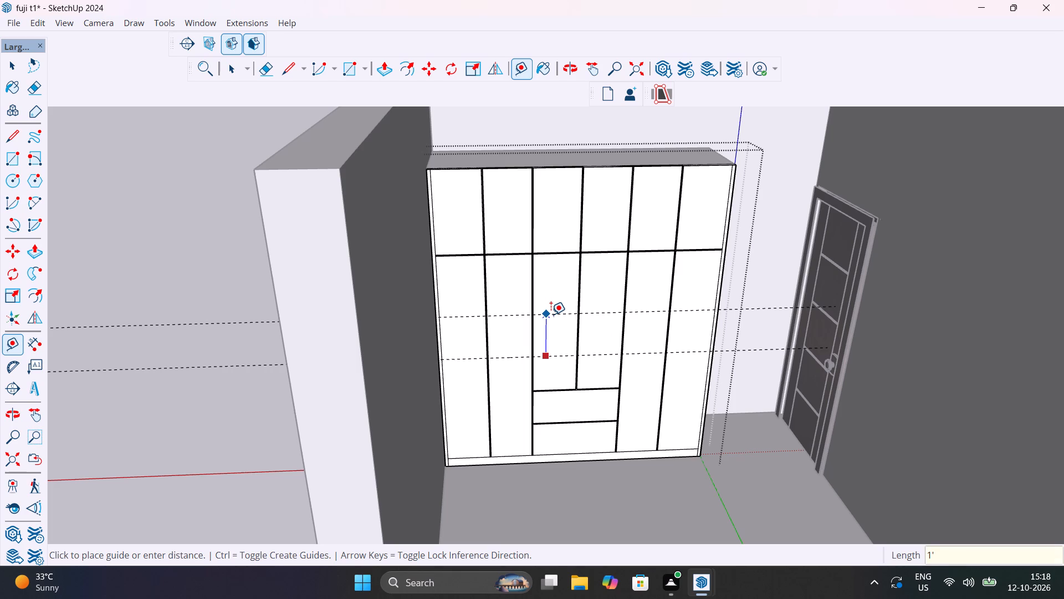
{"action": "key", "text": "Return"}
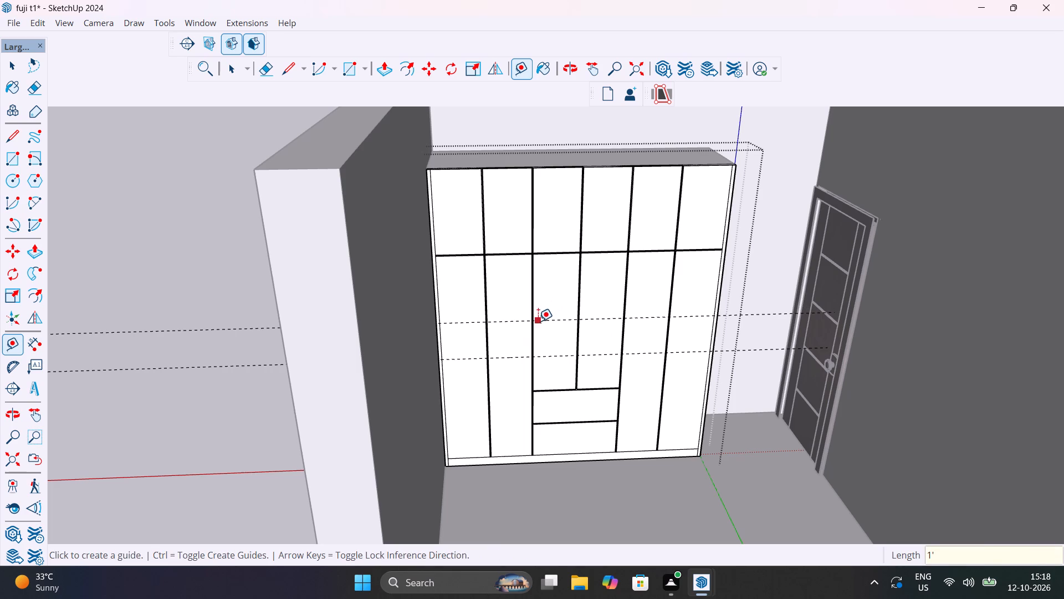
{"action": "scroll", "coordinate": [525, 332], "scroll_direction": "up", "scroll_amount": 11}
{"action": "type", "text": "2'"}
{"action": "key", "text": "Return"}
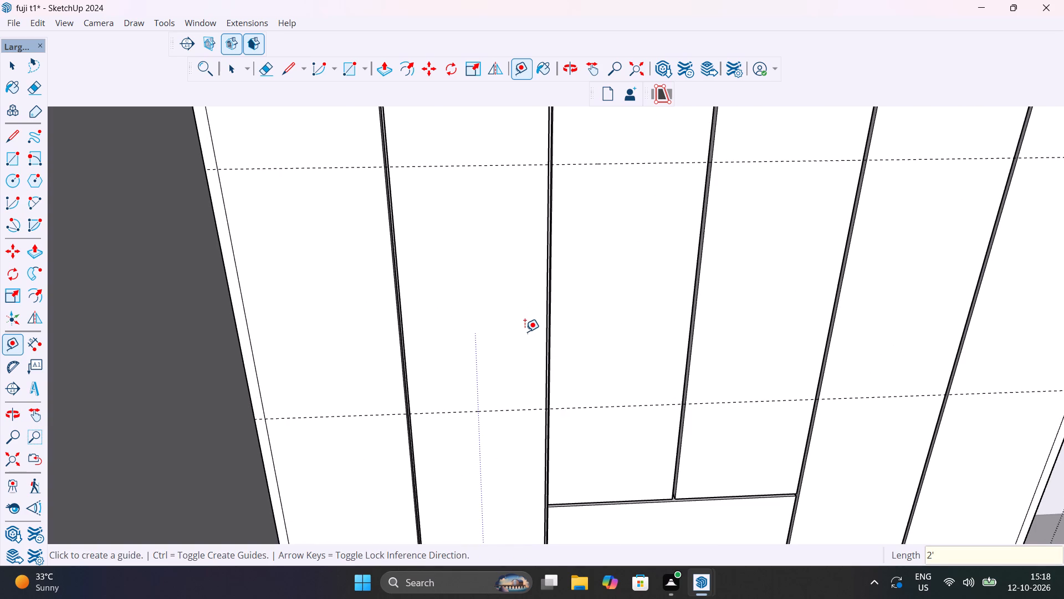
{"action": "key", "text": "1"}
{"action": "key", "text": "apostrophe"}
{"action": "type", "text": "6\""}
{"action": "key", "text": "Return"}
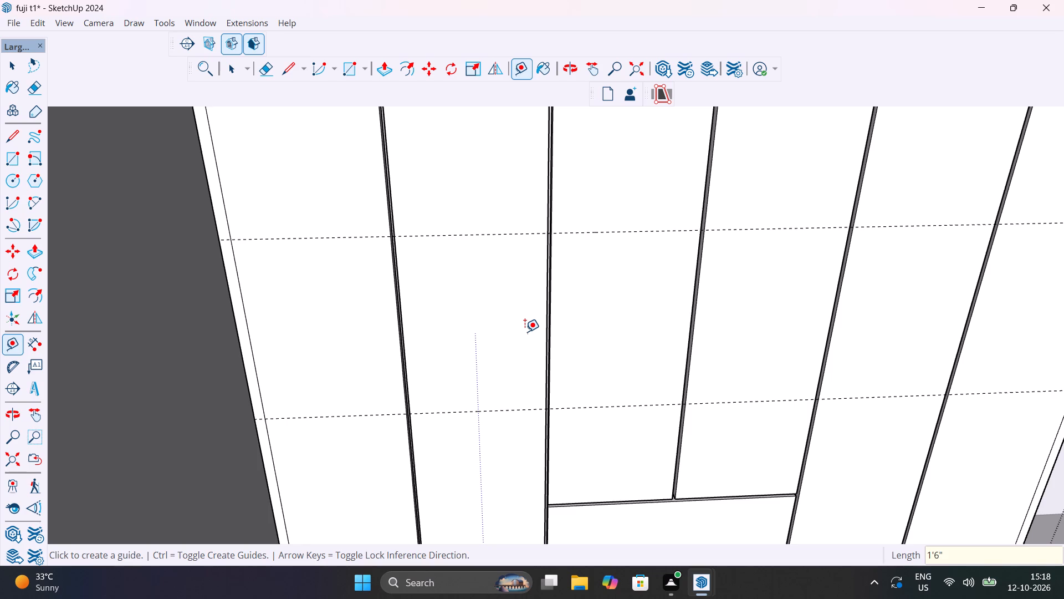
Place vertical guides 1" out from both edges of the vertical gap between the first and second doors from the left.
{"action": "scroll", "coordinate": [407, 343], "scroll_direction": "up", "scroll_amount": 5}
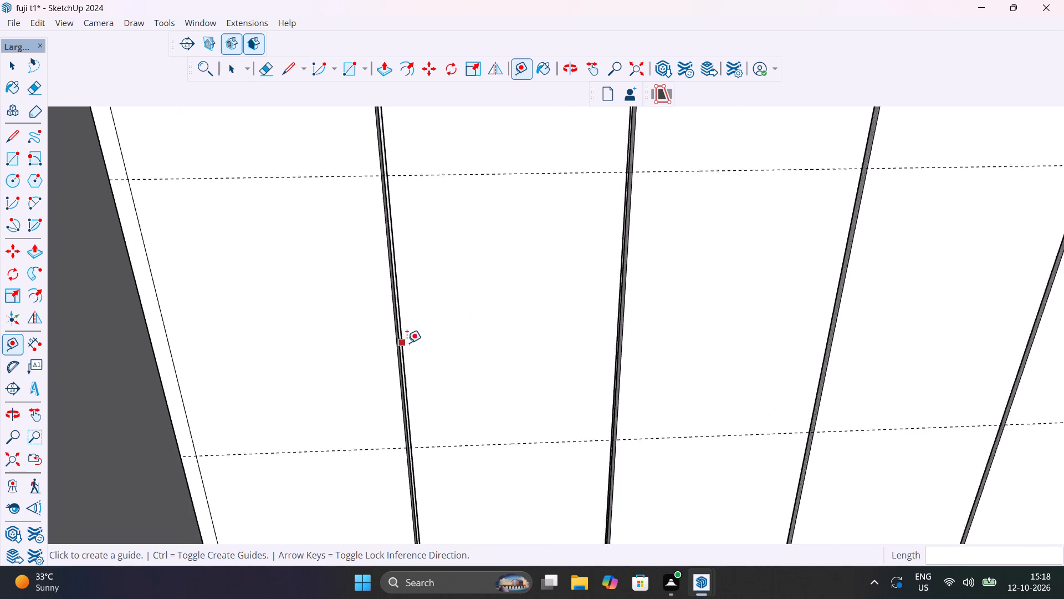
{"action": "left_click", "coordinate": [405, 346]}
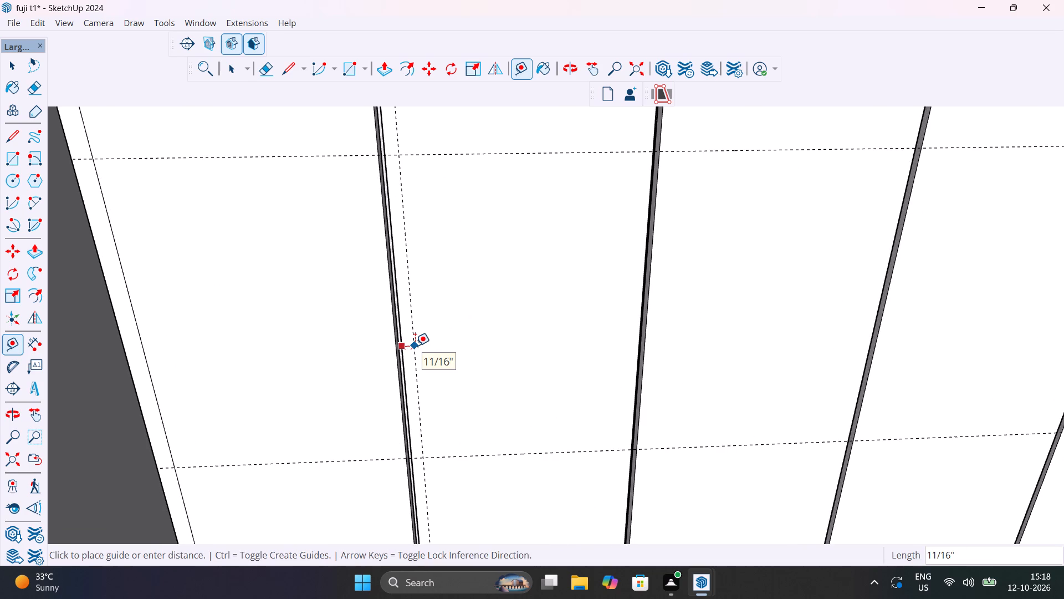
{"action": "type", "text": "1\""}
{"action": "key", "text": "Return"}
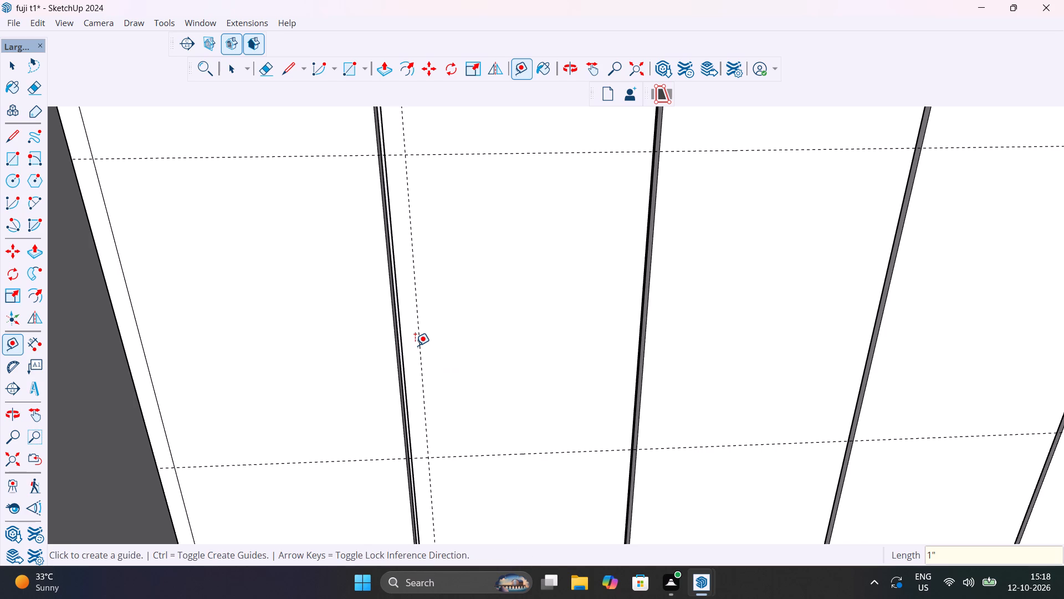
{"action": "left_click", "coordinate": [389, 316]}
{"action": "type", "text": "1\""}
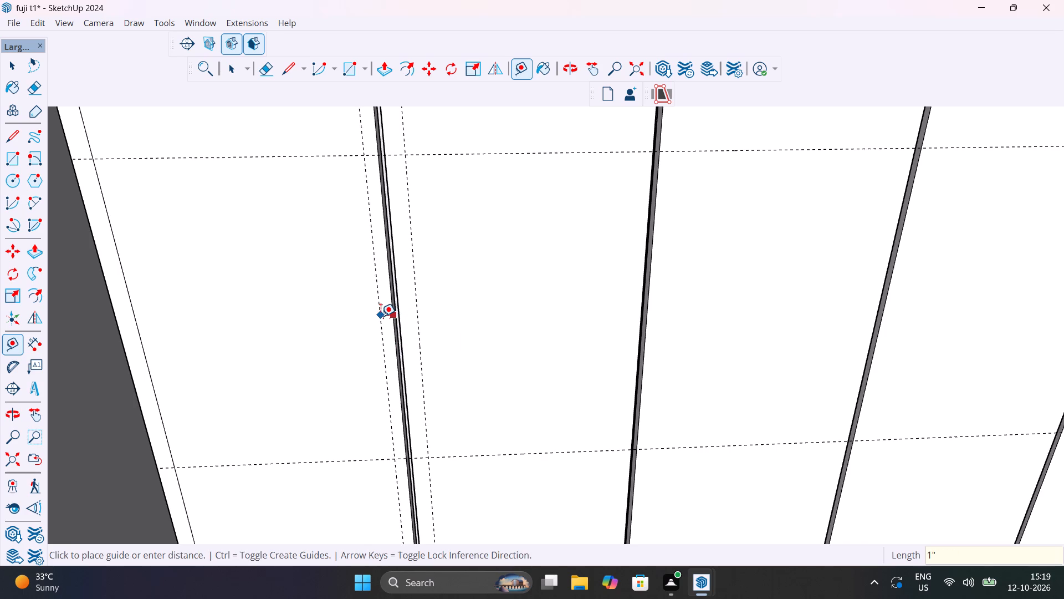
{"action": "key", "text": "Return"}
Place vertical guides 1" out from both edges of the central vertical gap between the two middle doors.
{"action": "scroll", "coordinate": [386, 323], "scroll_direction": "down", "scroll_amount": 12}
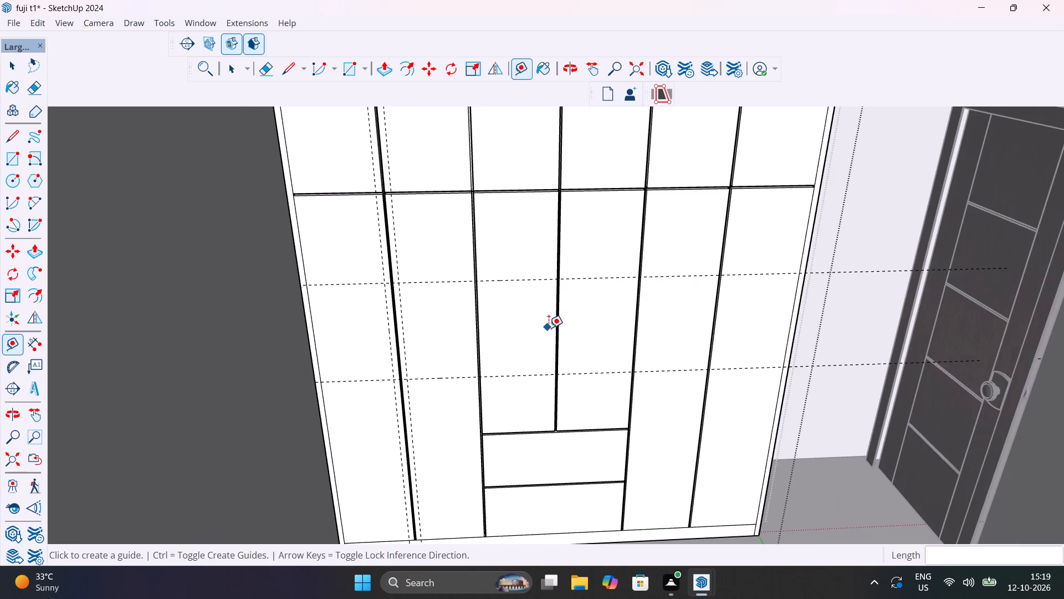
{"action": "scroll", "coordinate": [568, 324], "scroll_direction": "up", "scroll_amount": 16}
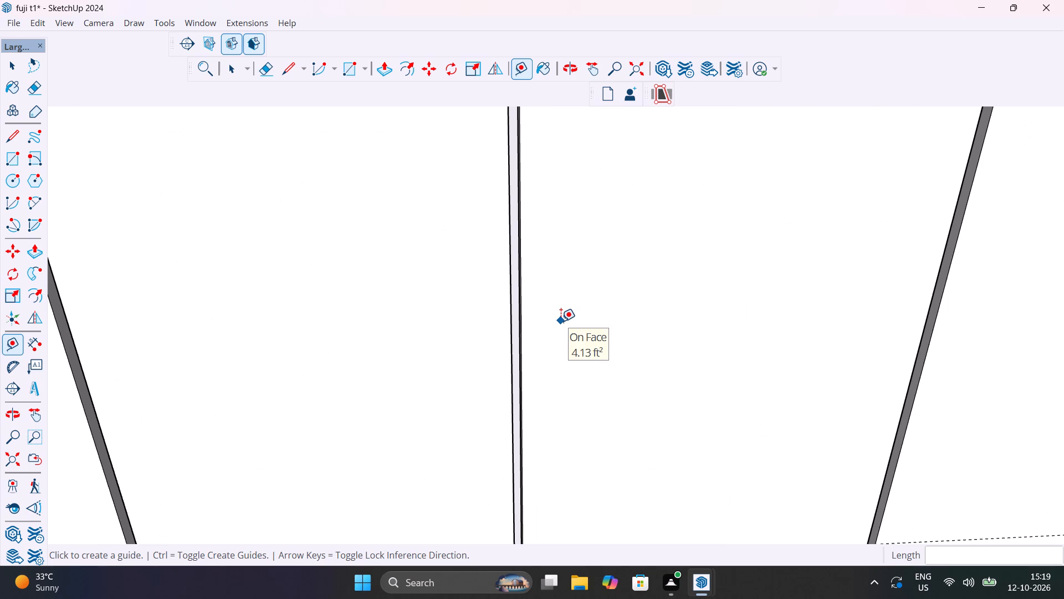
{"action": "left_click", "coordinate": [524, 364]}
{"action": "type", "text": "1\""}
{"action": "key", "text": "Return"}
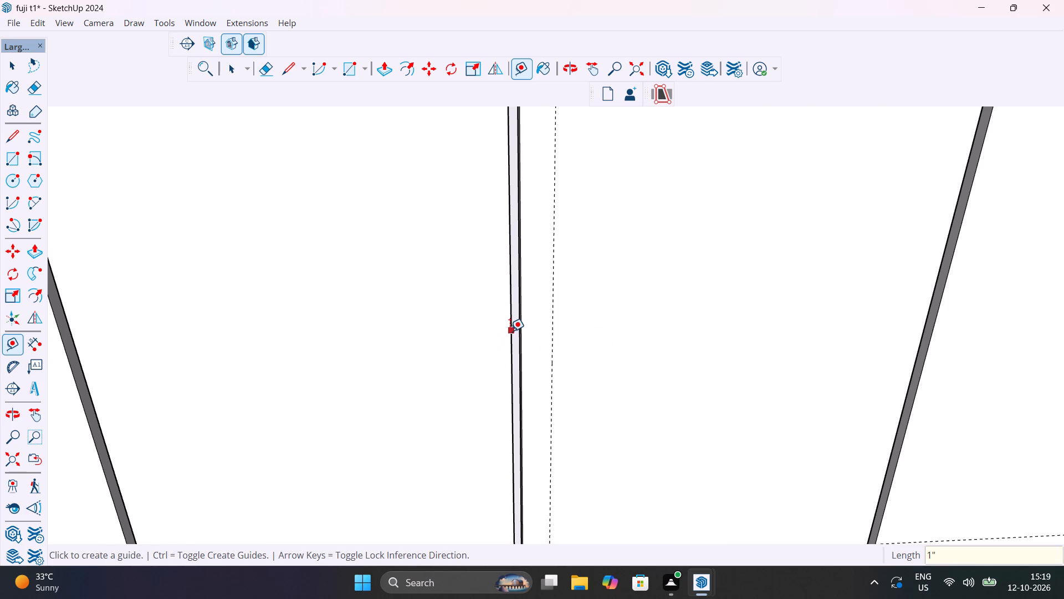
{"action": "left_click", "coordinate": [510, 331]}
{"action": "type", "text": "1\""}
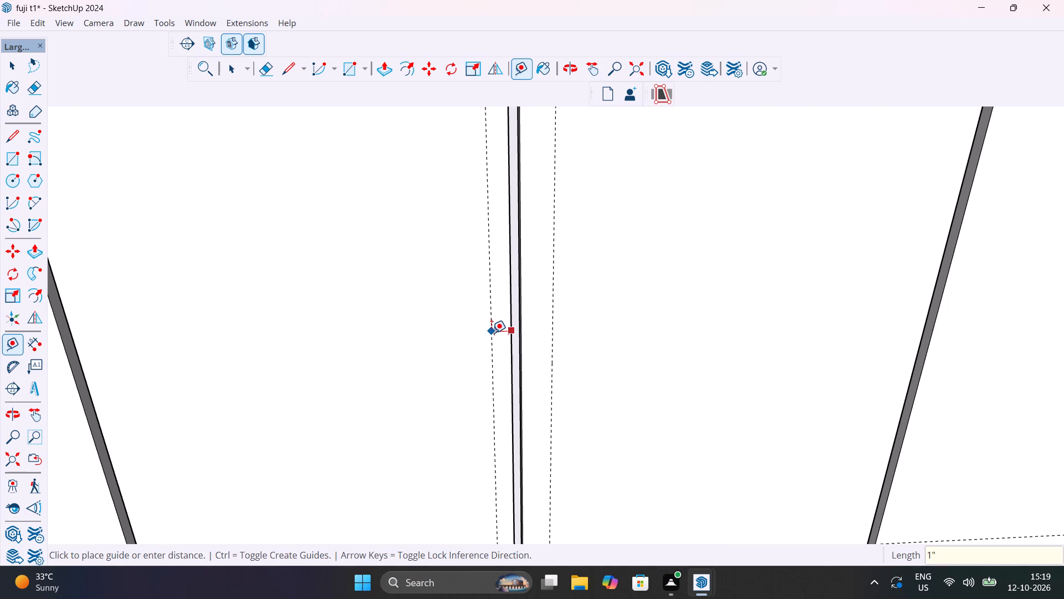
{"action": "key", "text": "Return"}
Place vertical guides 1" out from both edges of the vertical gap between the two rightmost doors.
{"action": "scroll", "coordinate": [467, 337], "scroll_direction": "down", "scroll_amount": 18}
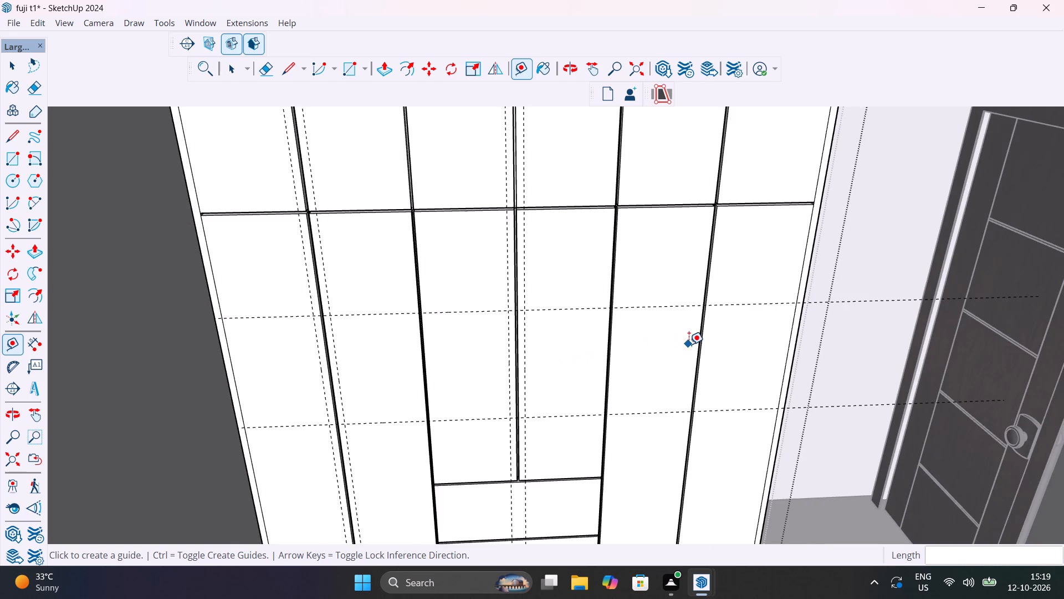
{"action": "scroll", "coordinate": [690, 344], "scroll_direction": "up", "scroll_amount": 10}
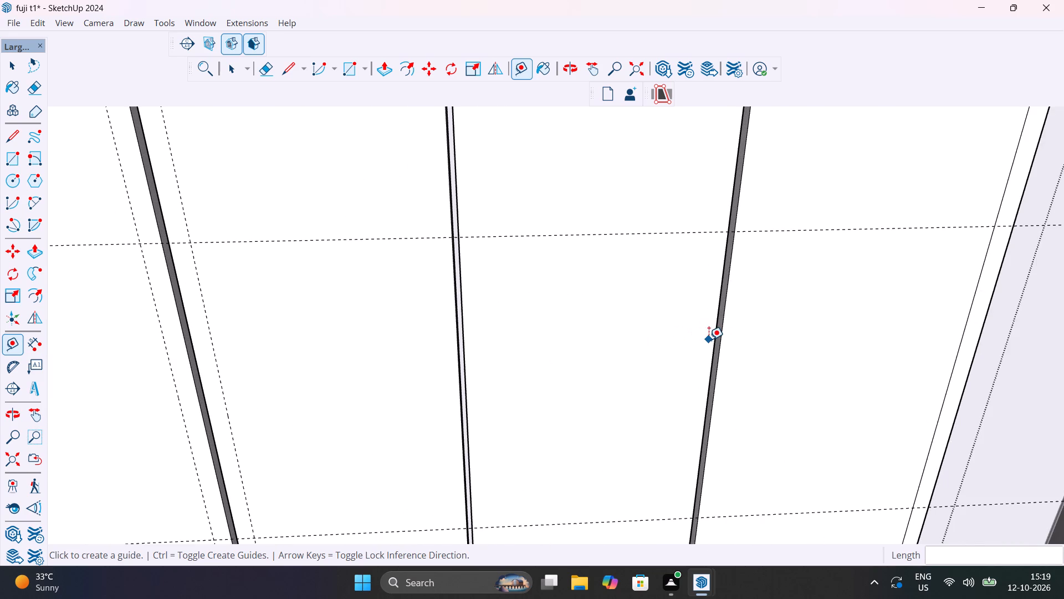
{"action": "left_click", "coordinate": [712, 339]}
{"action": "type", "text": "1\""}
{"action": "key", "text": "Return"}
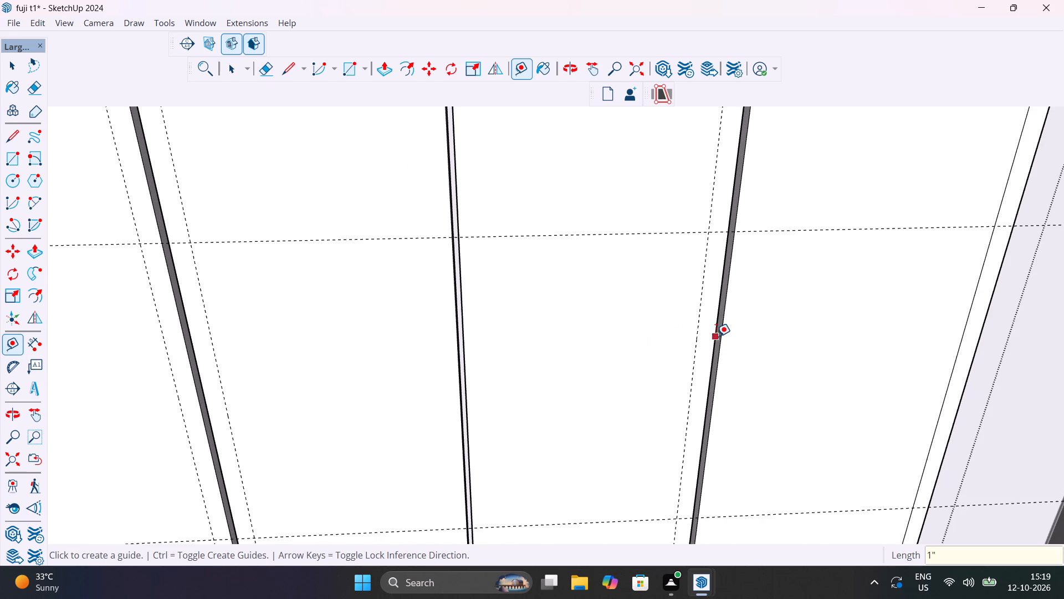
{"action": "left_click", "coordinate": [723, 333]}
{"action": "type", "text": "1\""}
{"action": "key", "text": "Return"}
{"action": "key", "text": "space"}
Place a horizontal guide 2" above the horizontal gap separating the upper doors from the lower doors.
{"action": "scroll", "coordinate": [735, 331], "scroll_direction": "down", "scroll_amount": 11}
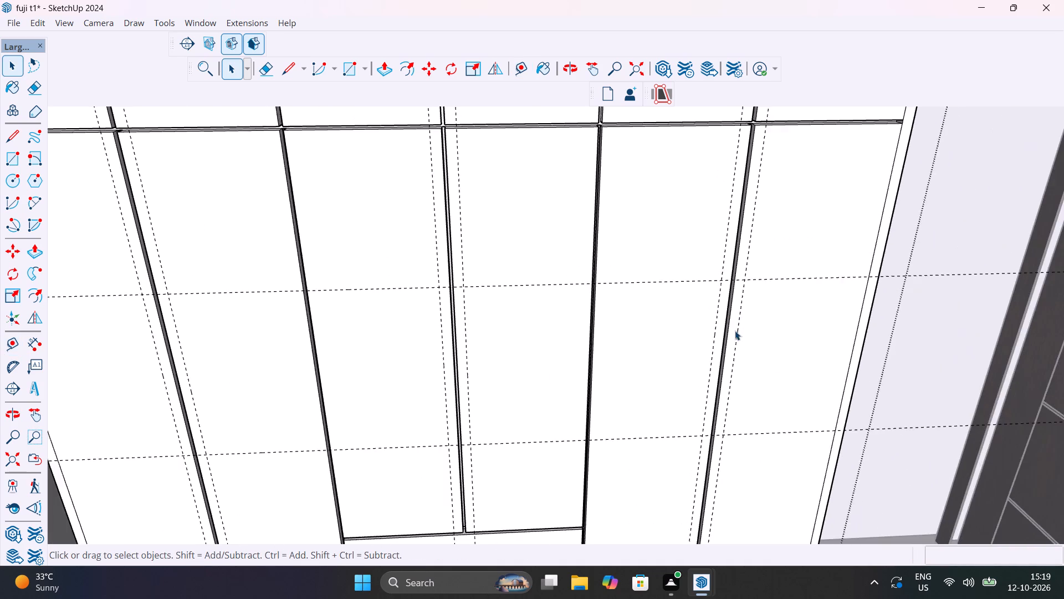
{"action": "scroll", "coordinate": [735, 331], "scroll_direction": "down", "scroll_amount": 3}
{"action": "middle_click_drag", "start_coordinate": [726, 336], "coordinate": [643, 383]}
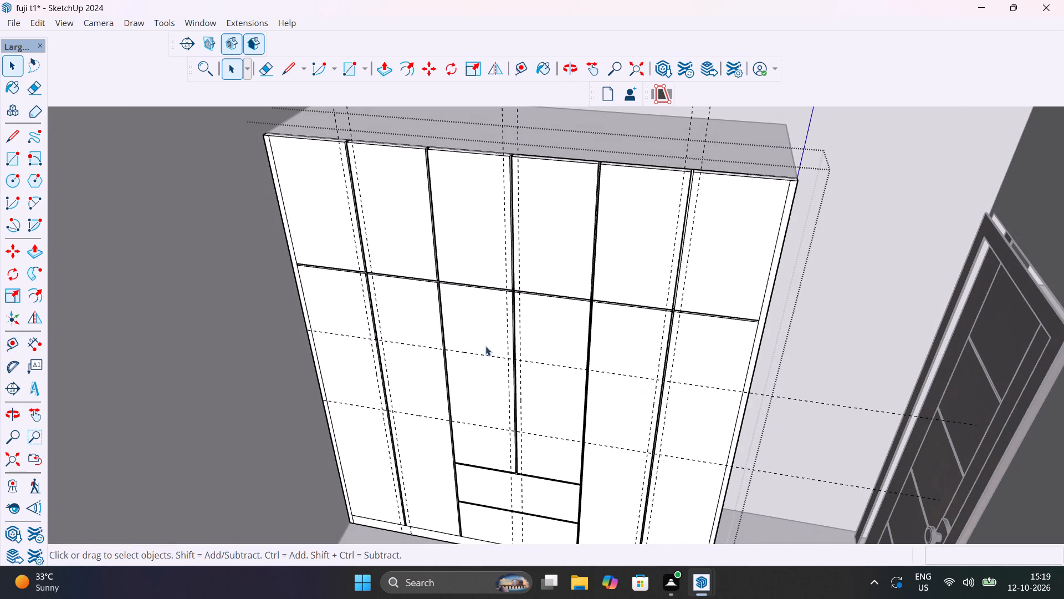
{"action": "scroll", "coordinate": [329, 276], "scroll_direction": "up", "scroll_amount": 5}
{"action": "middle_click_drag", "start_coordinate": [437, 283], "coordinate": [469, 335]}
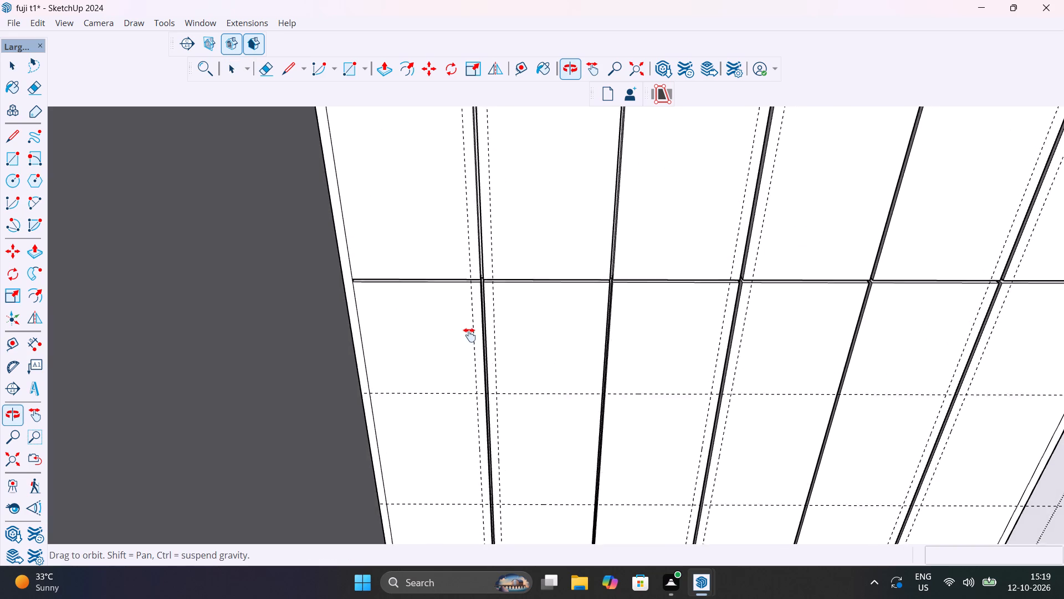
{"action": "middle_click_drag", "start_coordinate": [469, 335], "coordinate": [469, 407]}
{"action": "scroll", "coordinate": [469, 407], "scroll_direction": "down", "scroll_amount": 5}
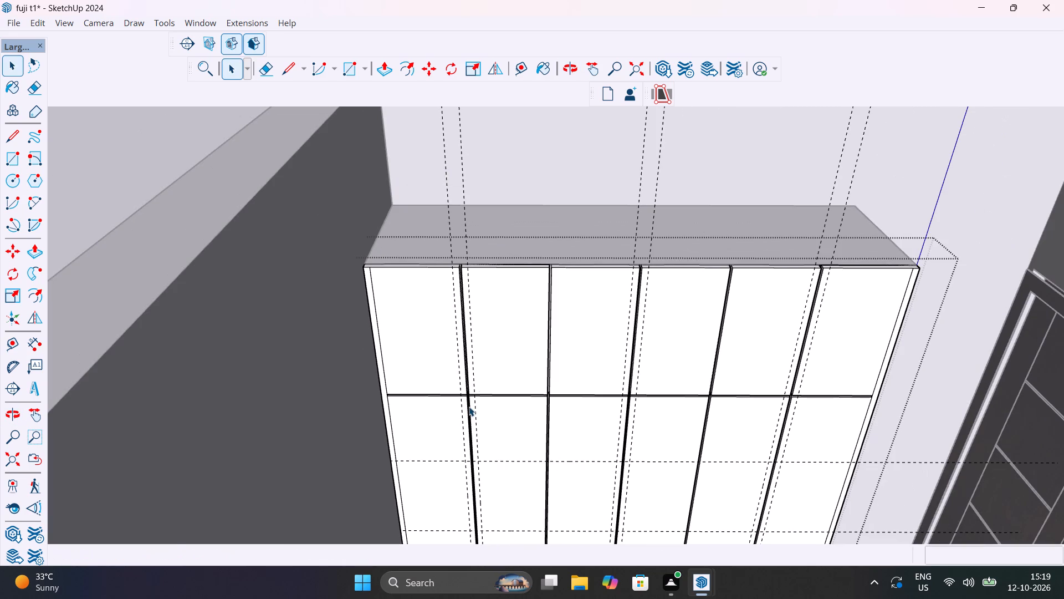
{"action": "middle_click_drag", "start_coordinate": [490, 379], "coordinate": [494, 331]}
{"action": "scroll", "coordinate": [503, 355], "scroll_direction": "up", "scroll_amount": 6}
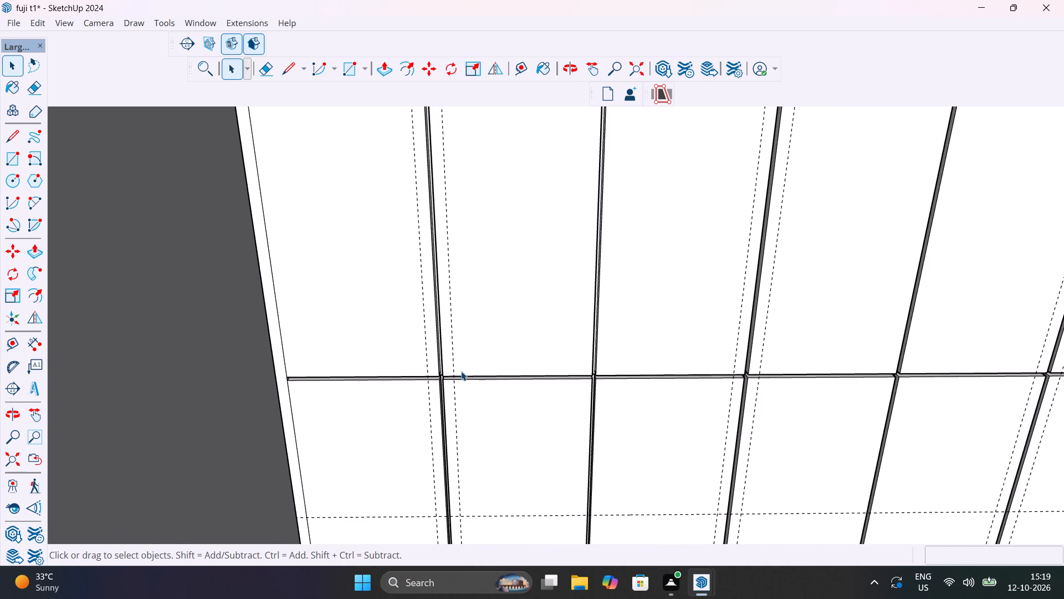
{"action": "key", "text": "t"}
{"action": "left_click", "coordinate": [475, 373]}
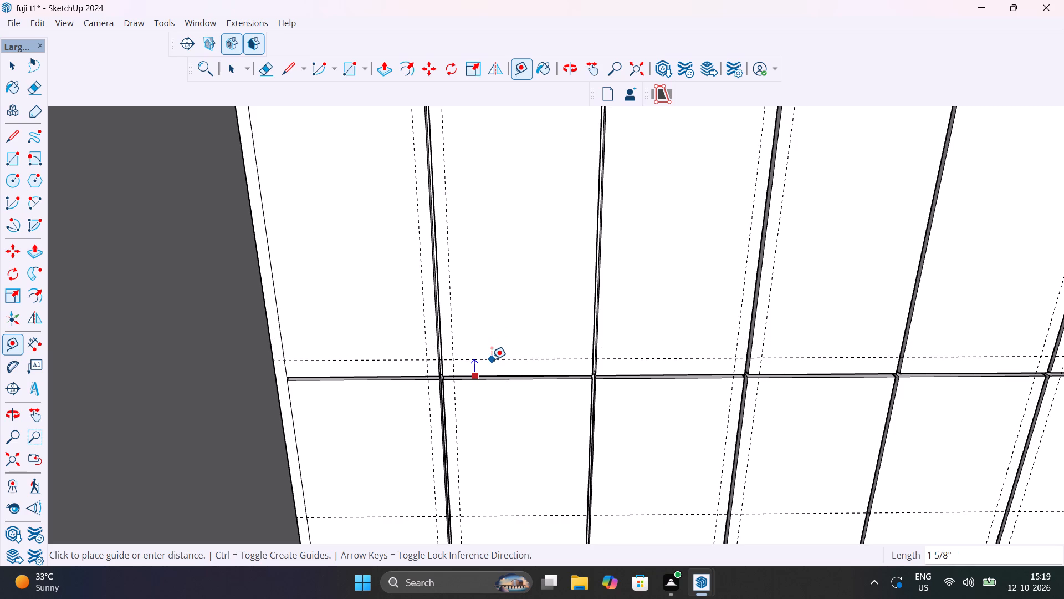
{"action": "type", "text": "2\""}
{"action": "key", "text": "Return"}
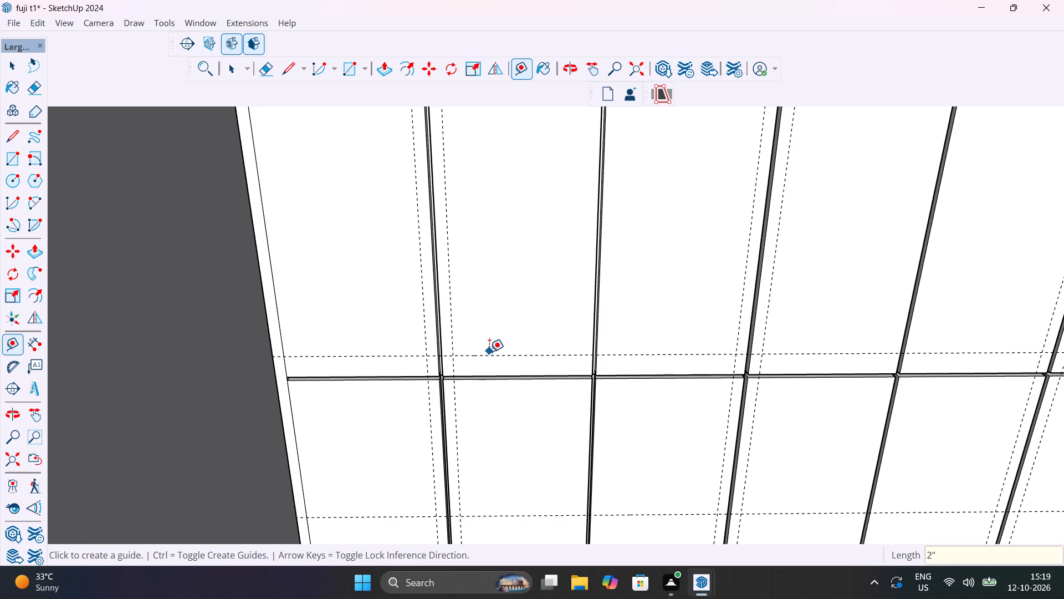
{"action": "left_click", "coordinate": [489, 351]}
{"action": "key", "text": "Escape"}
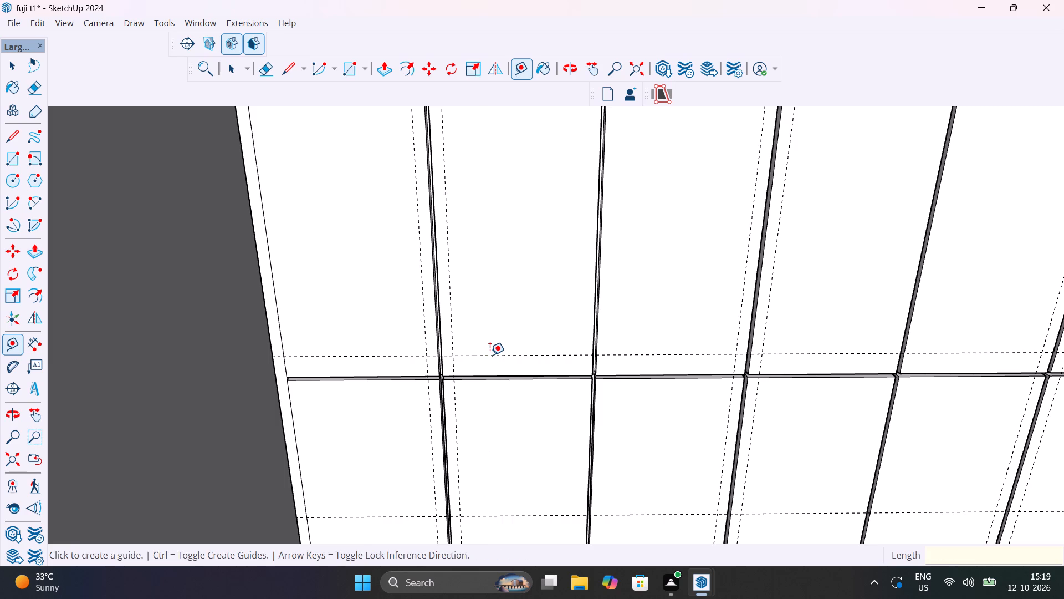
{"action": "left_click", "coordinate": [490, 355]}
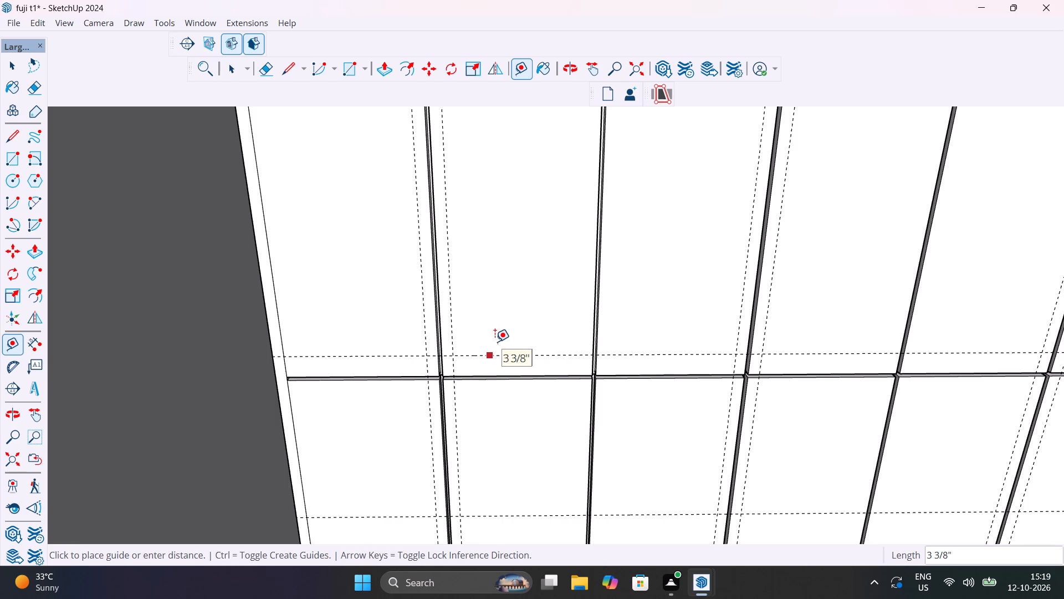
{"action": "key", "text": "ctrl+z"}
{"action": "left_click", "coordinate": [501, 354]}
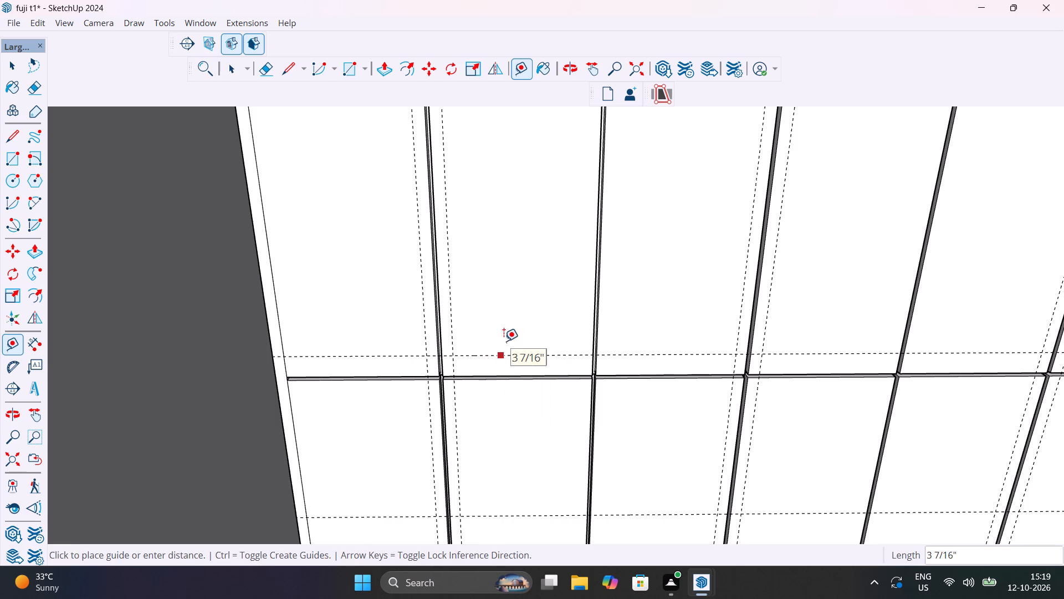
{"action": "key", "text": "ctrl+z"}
Place a horizontal guide 4" above the existing guide that runs just over the gap between upper and lower doors.
{"action": "left_click", "coordinate": [515, 353]}
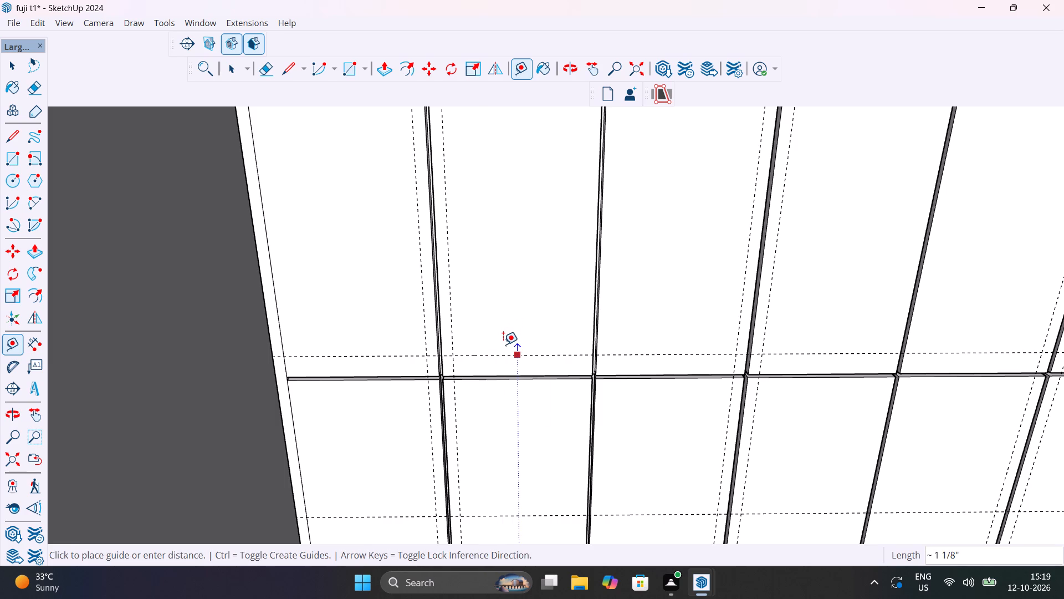
{"action": "key", "text": "space"}
{"action": "key", "text": "t"}
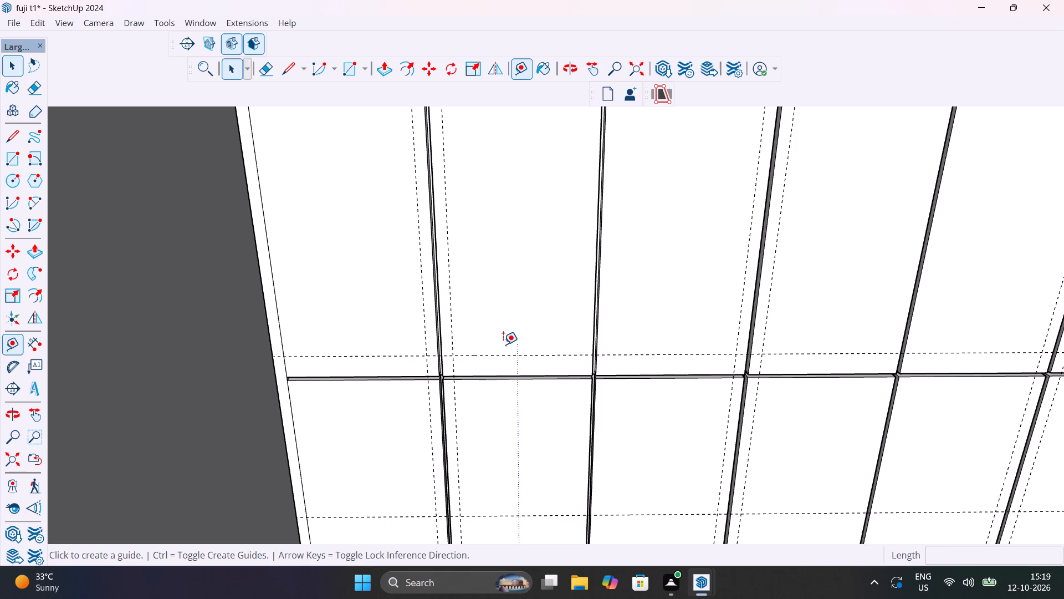
{"action": "left_click", "coordinate": [499, 356]}
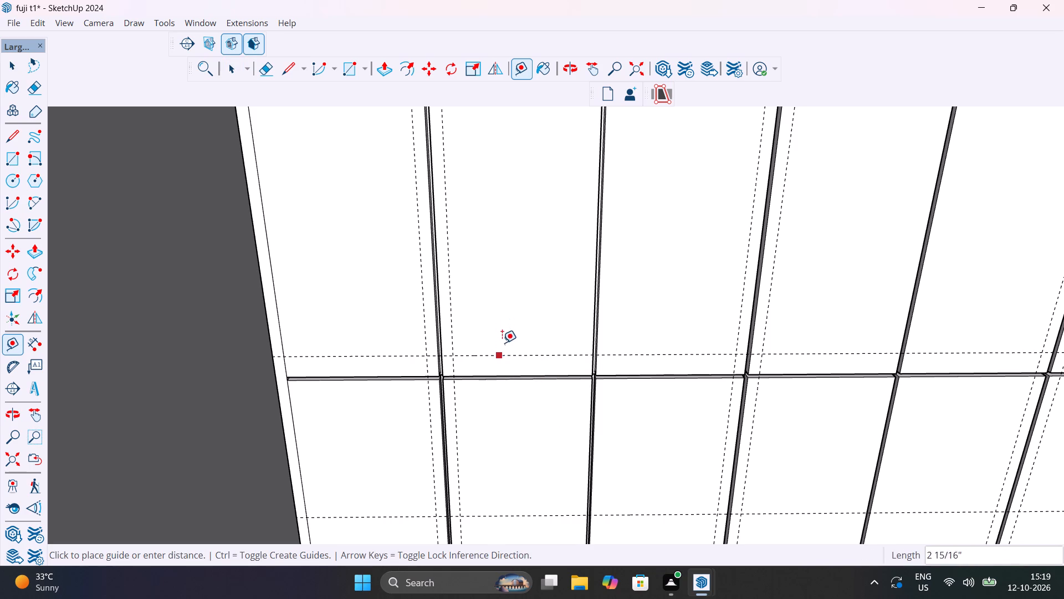
{"action": "middle_click_drag", "start_coordinate": [507, 351], "coordinate": [546, 354]}
{"action": "scroll", "coordinate": [546, 357], "scroll_direction": "up", "scroll_amount": 5}
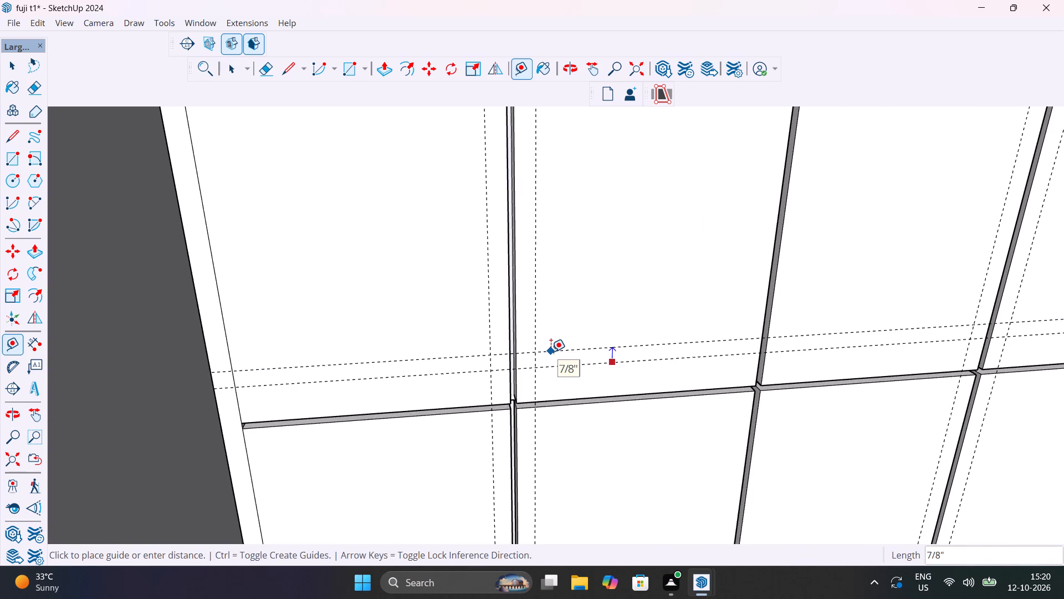
{"action": "type", "text": "4\""}
{"action": "key", "text": "Return"}
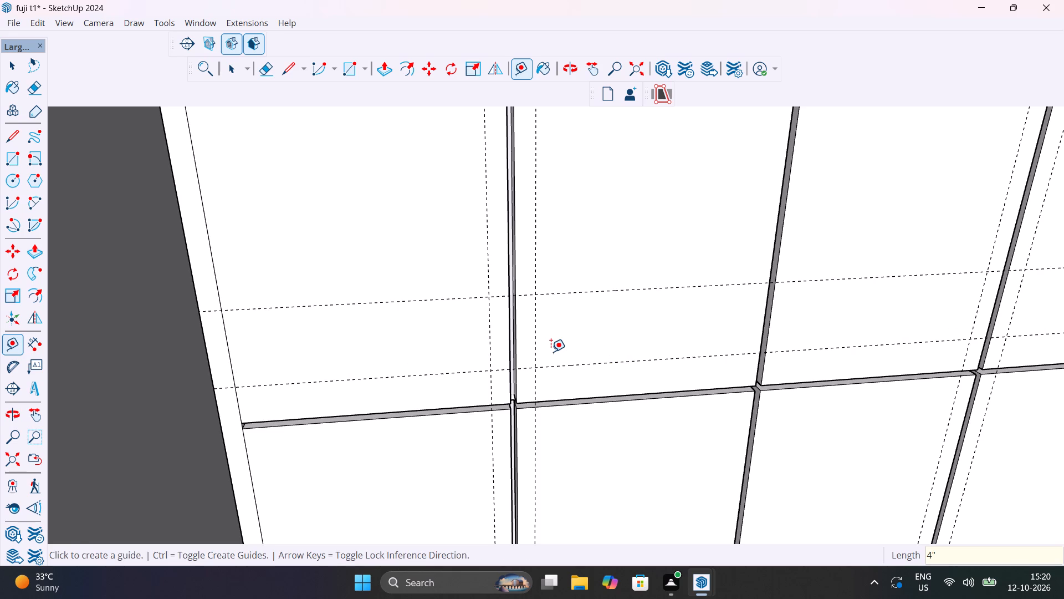
{"action": "key", "text": "space"}
Exit editing of the new wardrobe group so the rest of the house model is accessible.
{"action": "scroll", "coordinate": [551, 352], "scroll_direction": "down", "scroll_amount": 14}
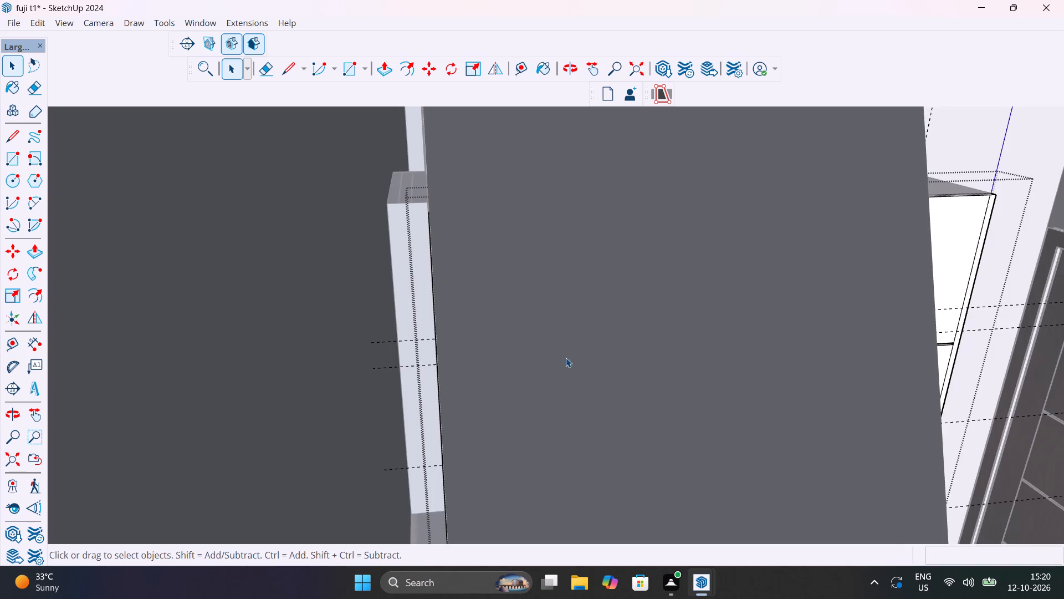
{"action": "middle_click_drag", "start_coordinate": [563, 358], "coordinate": [314, 330]}
{"action": "scroll", "coordinate": [388, 352], "scroll_direction": "down", "scroll_amount": 5}
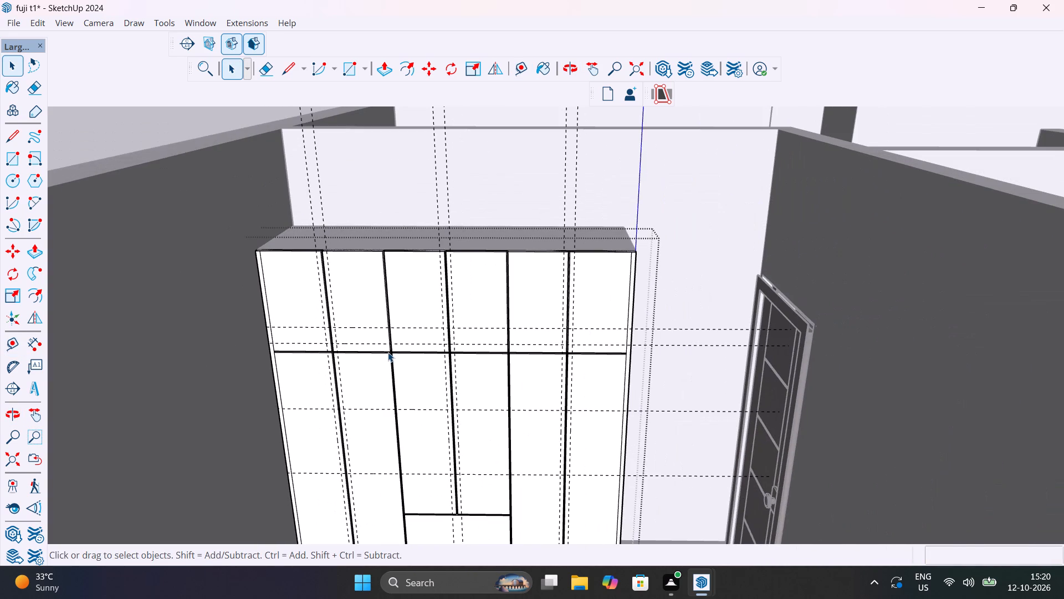
{"action": "scroll", "coordinate": [413, 383], "scroll_direction": "down", "scroll_amount": 4}
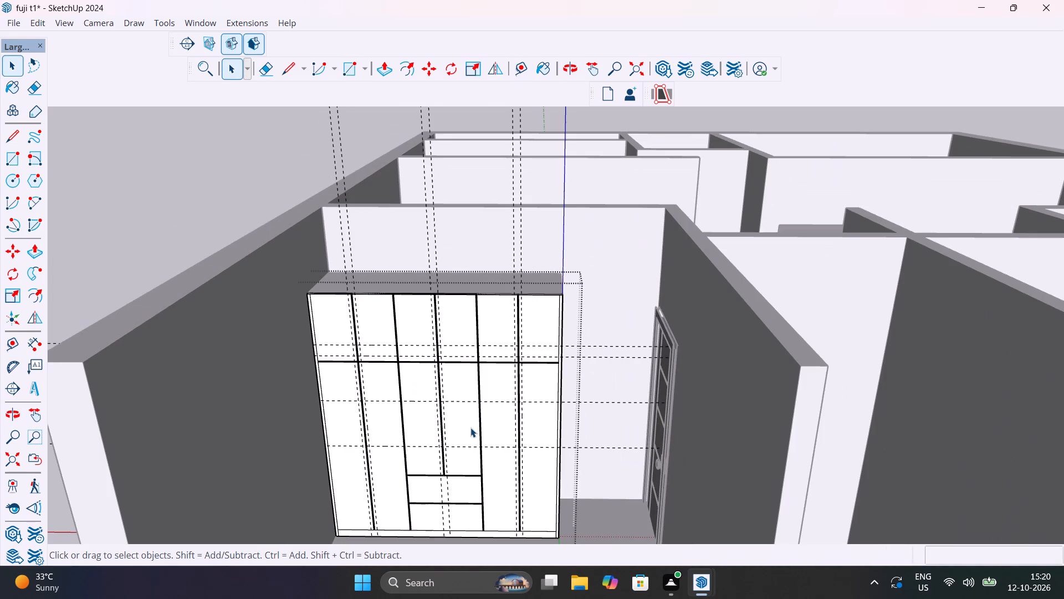
{"action": "middle_click_drag", "start_coordinate": [466, 427], "coordinate": [378, 420], "text": "shift"}
{"action": "scroll", "coordinate": [502, 366], "scroll_direction": "down", "scroll_amount": 7}
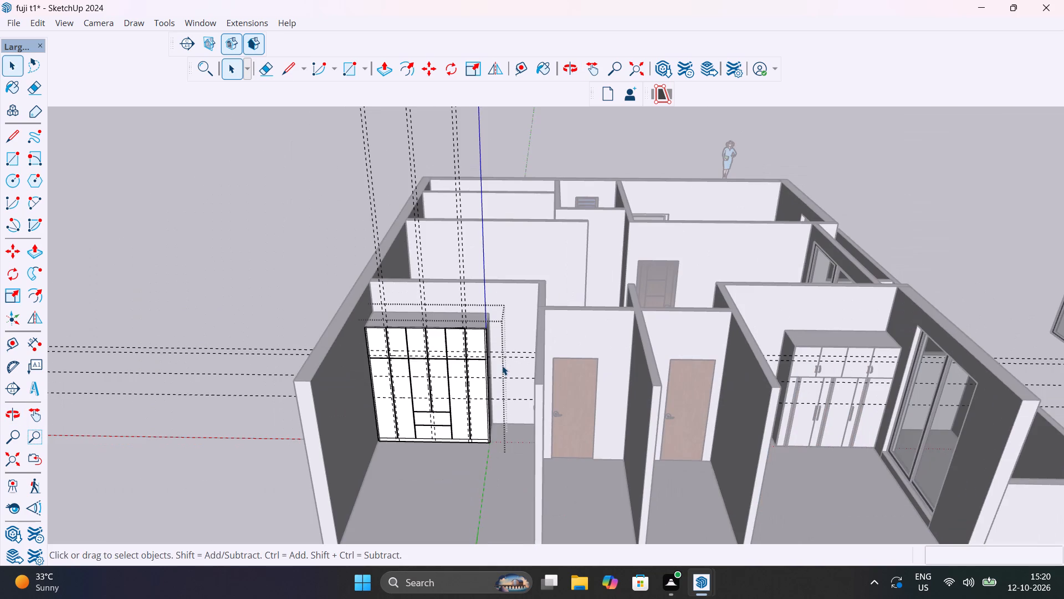
{"action": "scroll", "coordinate": [836, 372], "scroll_direction": "up", "scroll_amount": 5}
{"action": "left_click", "coordinate": [921, 182]}
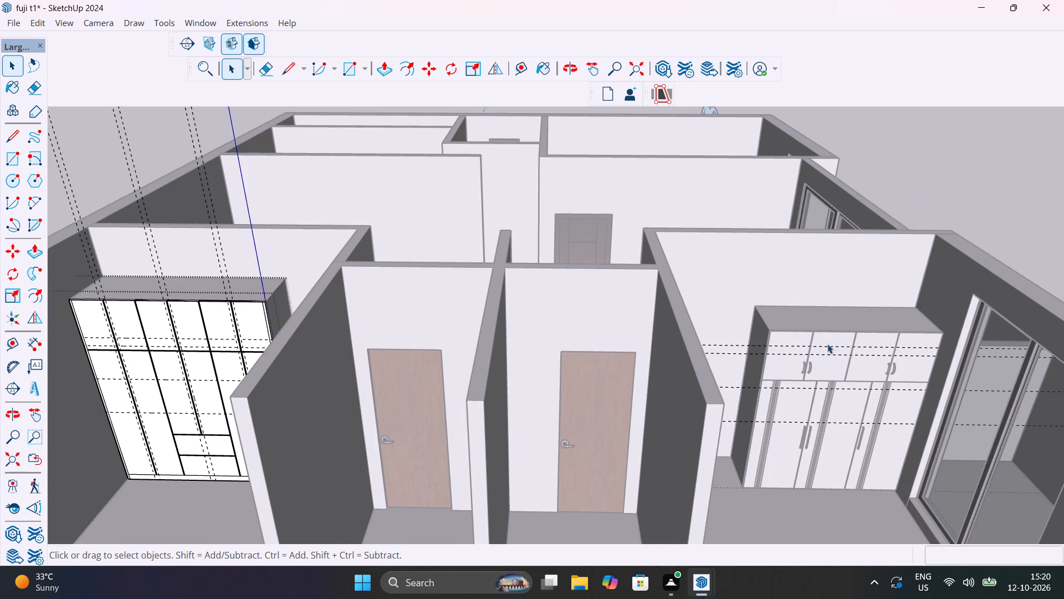
{"action": "left_click", "coordinate": [950, 171]}
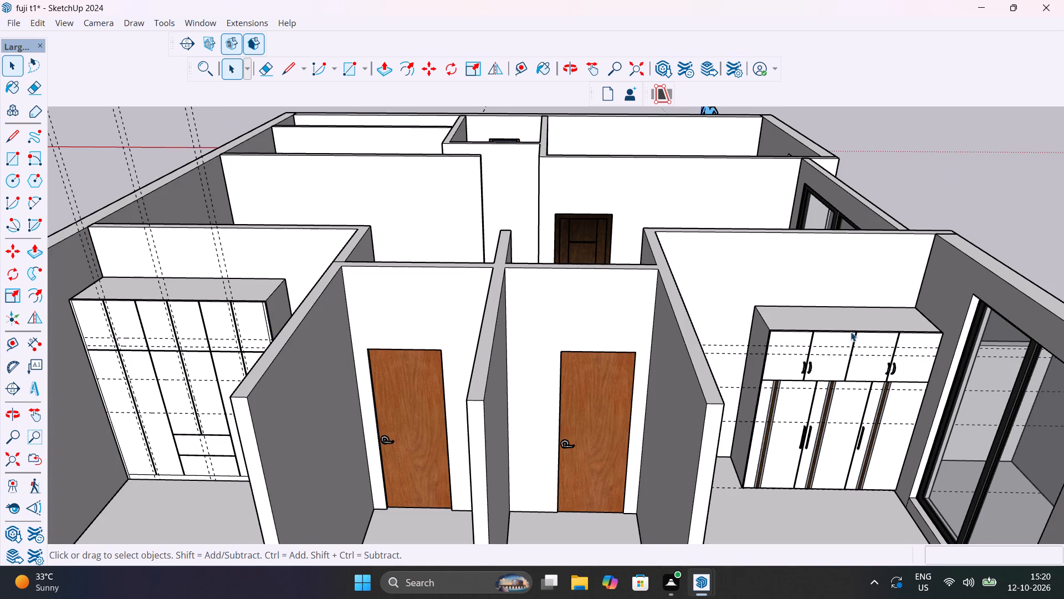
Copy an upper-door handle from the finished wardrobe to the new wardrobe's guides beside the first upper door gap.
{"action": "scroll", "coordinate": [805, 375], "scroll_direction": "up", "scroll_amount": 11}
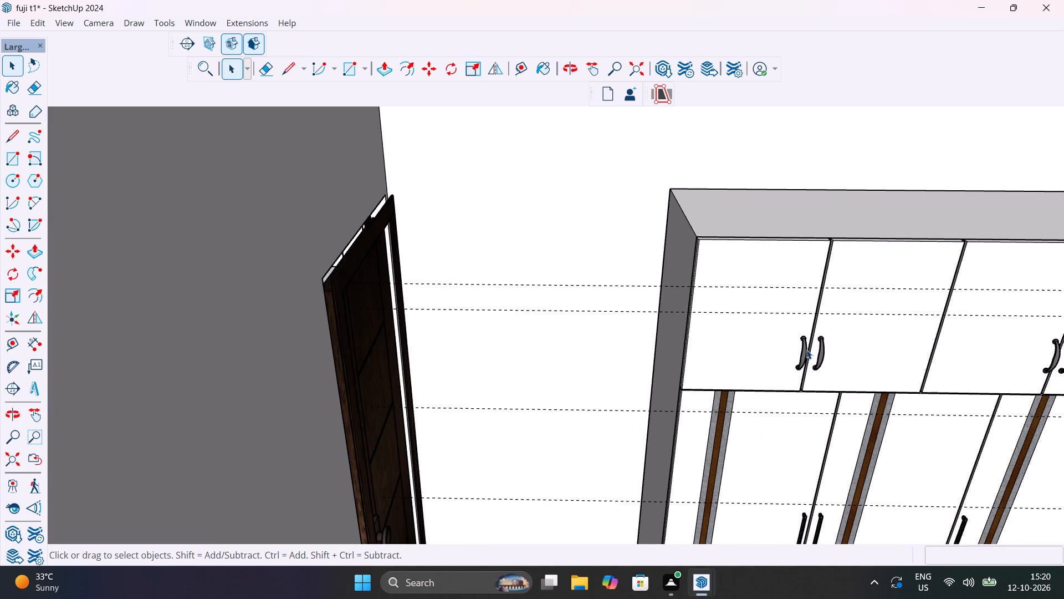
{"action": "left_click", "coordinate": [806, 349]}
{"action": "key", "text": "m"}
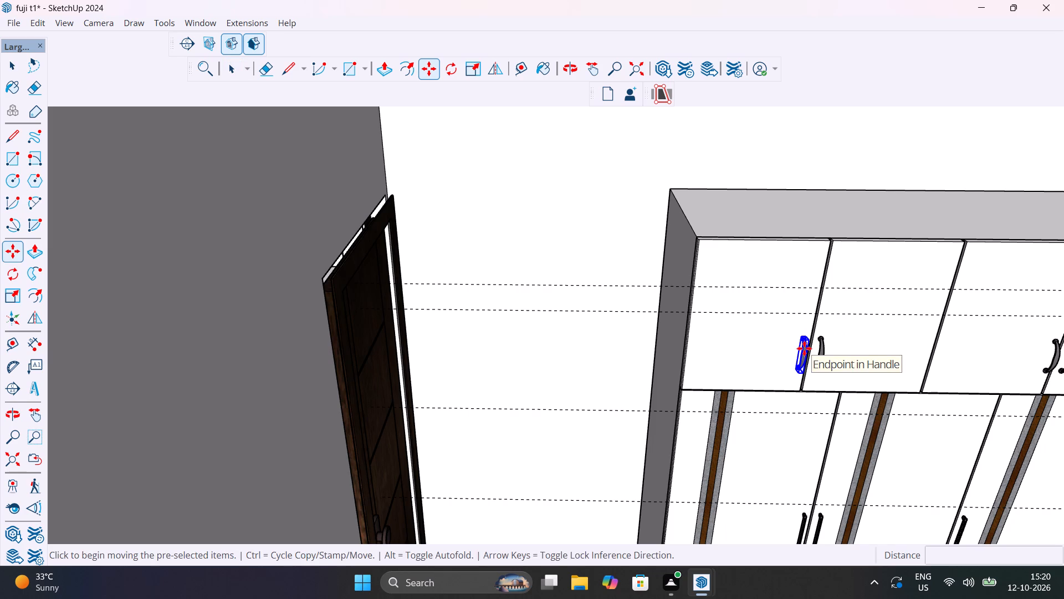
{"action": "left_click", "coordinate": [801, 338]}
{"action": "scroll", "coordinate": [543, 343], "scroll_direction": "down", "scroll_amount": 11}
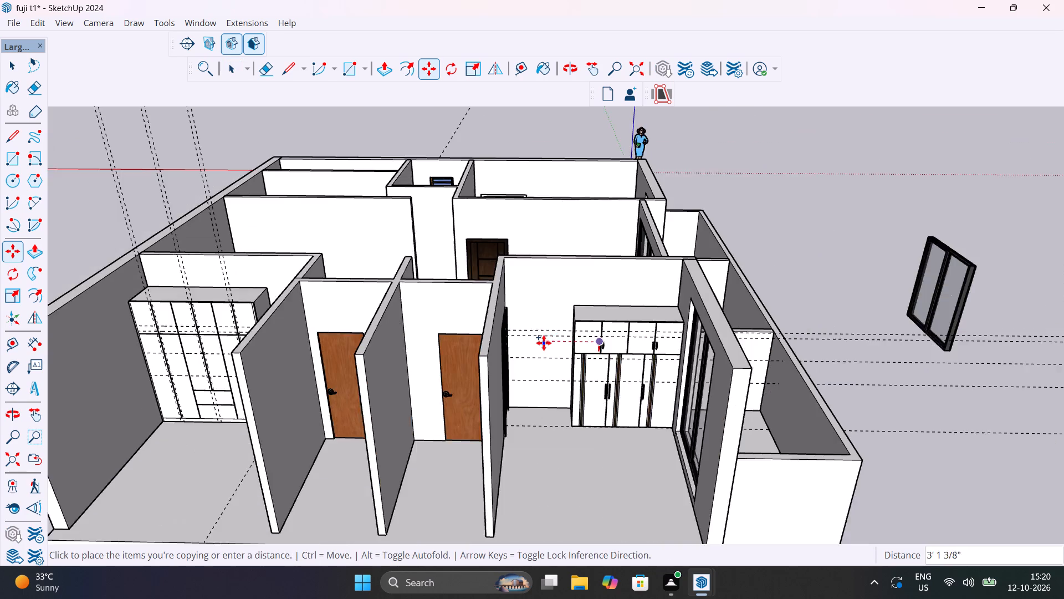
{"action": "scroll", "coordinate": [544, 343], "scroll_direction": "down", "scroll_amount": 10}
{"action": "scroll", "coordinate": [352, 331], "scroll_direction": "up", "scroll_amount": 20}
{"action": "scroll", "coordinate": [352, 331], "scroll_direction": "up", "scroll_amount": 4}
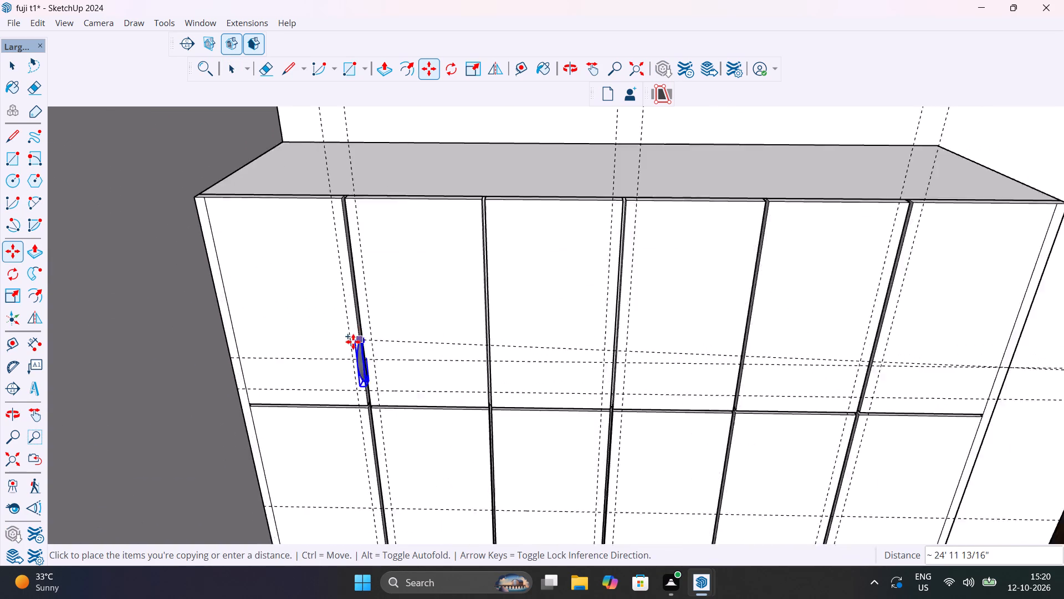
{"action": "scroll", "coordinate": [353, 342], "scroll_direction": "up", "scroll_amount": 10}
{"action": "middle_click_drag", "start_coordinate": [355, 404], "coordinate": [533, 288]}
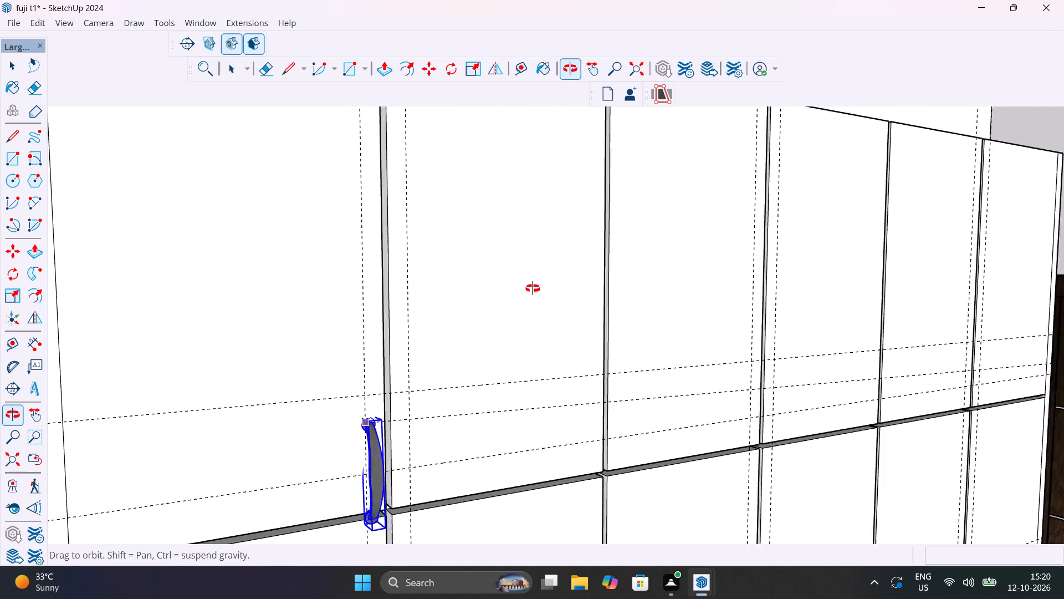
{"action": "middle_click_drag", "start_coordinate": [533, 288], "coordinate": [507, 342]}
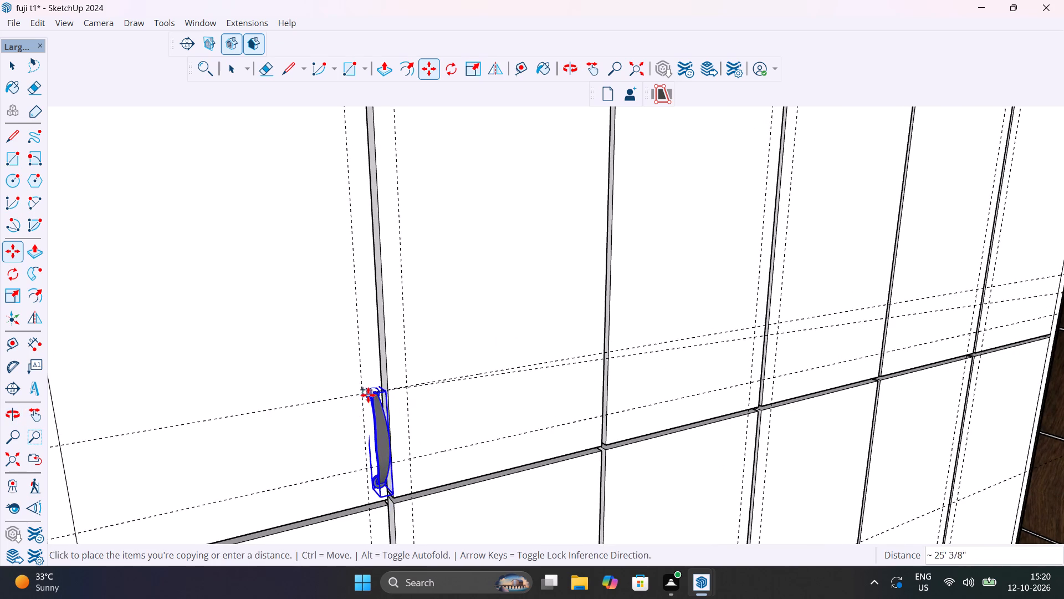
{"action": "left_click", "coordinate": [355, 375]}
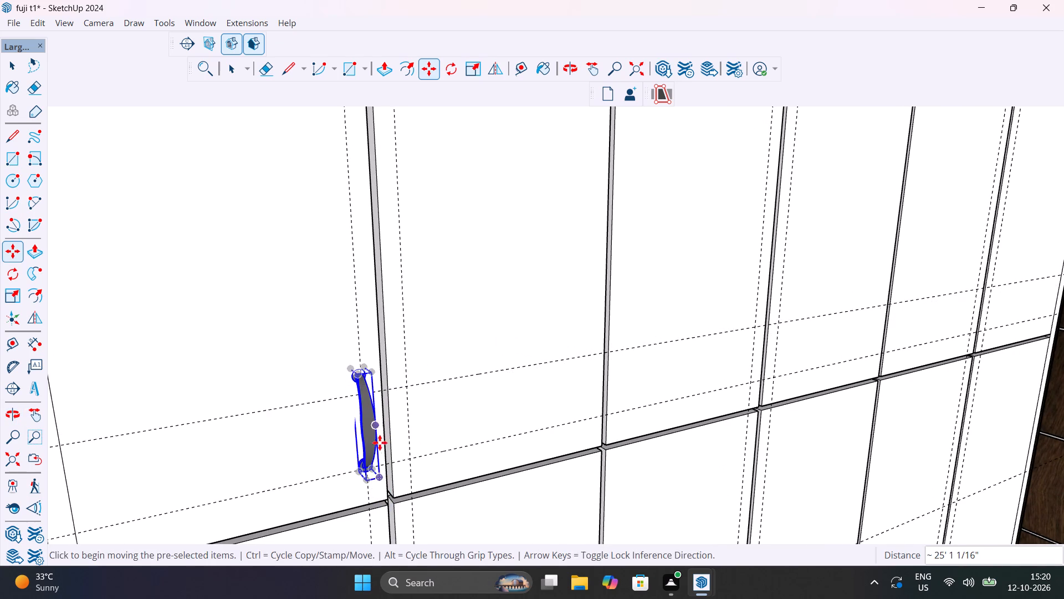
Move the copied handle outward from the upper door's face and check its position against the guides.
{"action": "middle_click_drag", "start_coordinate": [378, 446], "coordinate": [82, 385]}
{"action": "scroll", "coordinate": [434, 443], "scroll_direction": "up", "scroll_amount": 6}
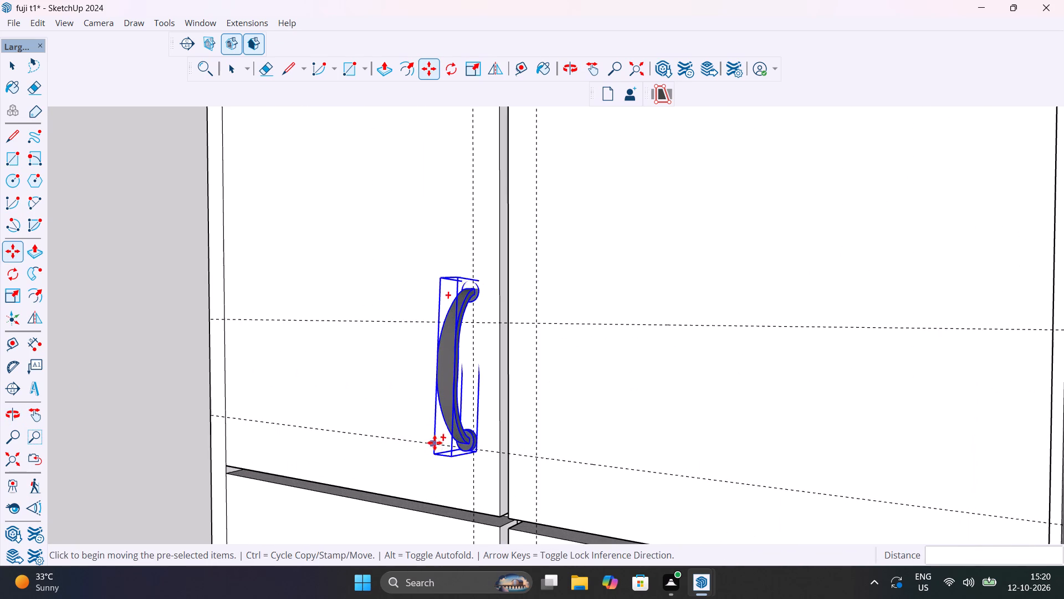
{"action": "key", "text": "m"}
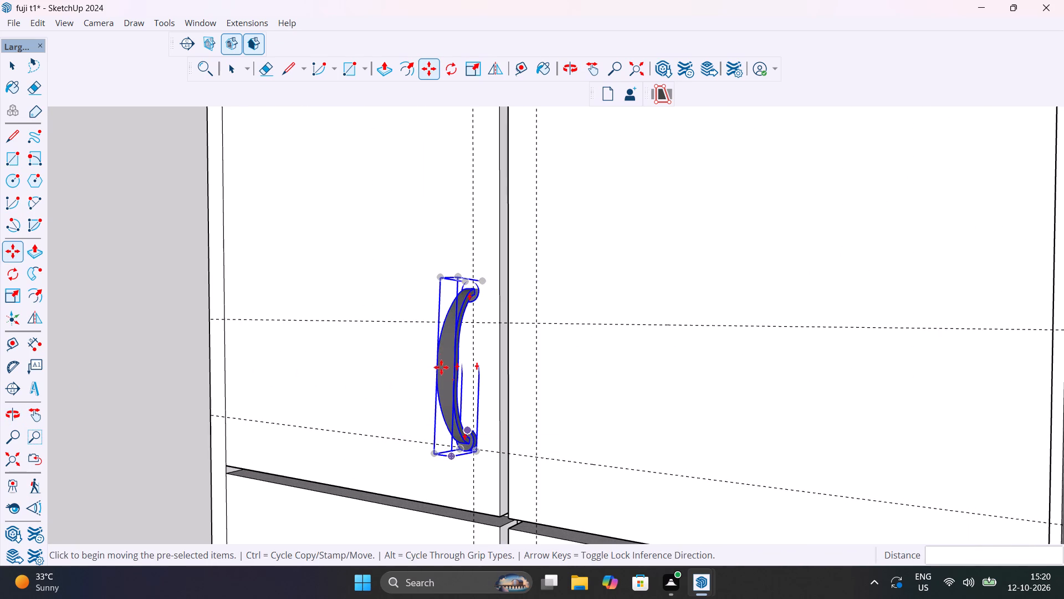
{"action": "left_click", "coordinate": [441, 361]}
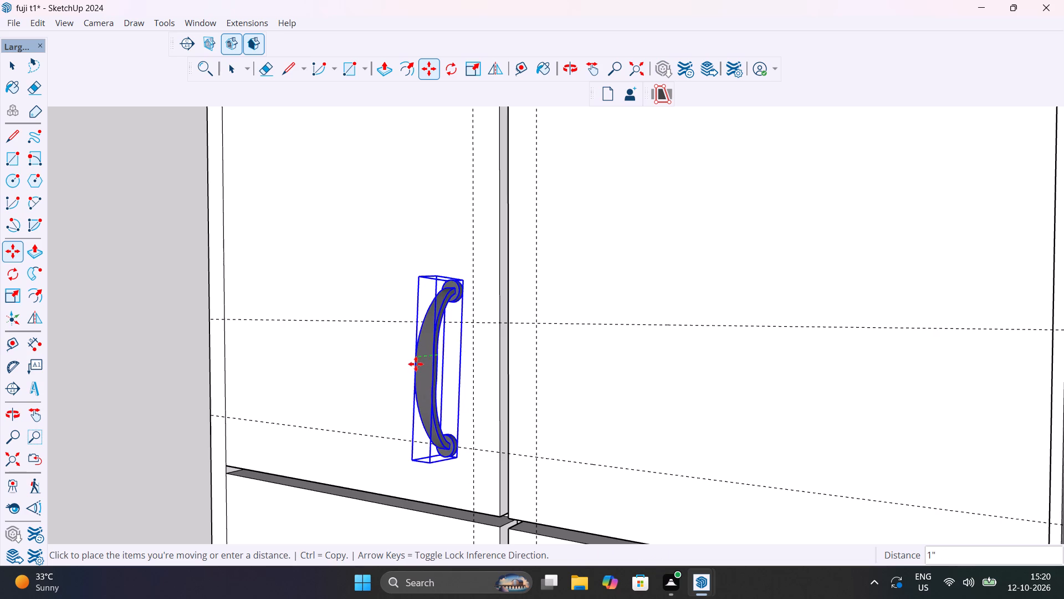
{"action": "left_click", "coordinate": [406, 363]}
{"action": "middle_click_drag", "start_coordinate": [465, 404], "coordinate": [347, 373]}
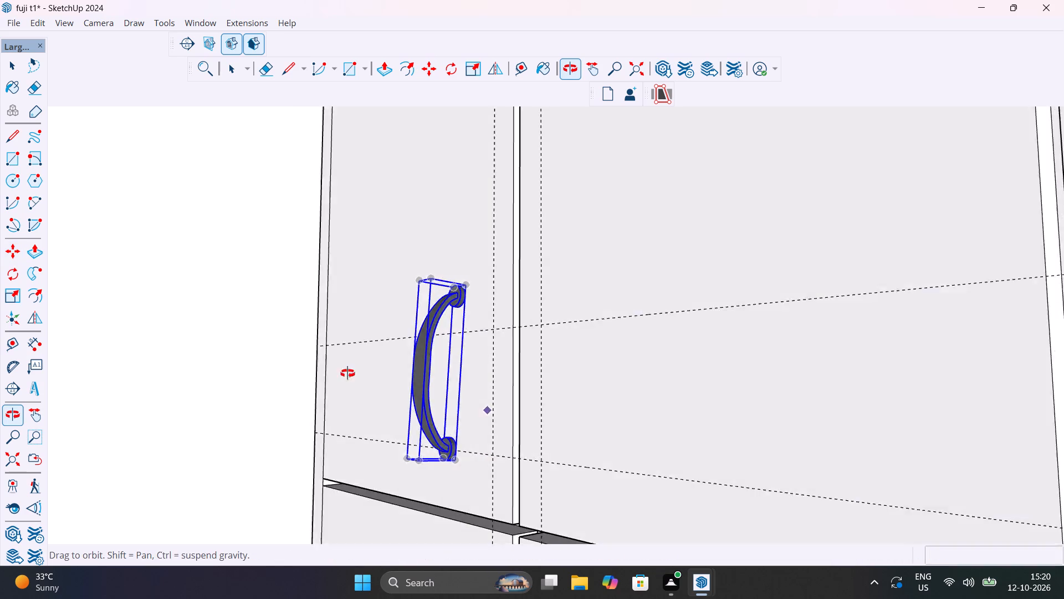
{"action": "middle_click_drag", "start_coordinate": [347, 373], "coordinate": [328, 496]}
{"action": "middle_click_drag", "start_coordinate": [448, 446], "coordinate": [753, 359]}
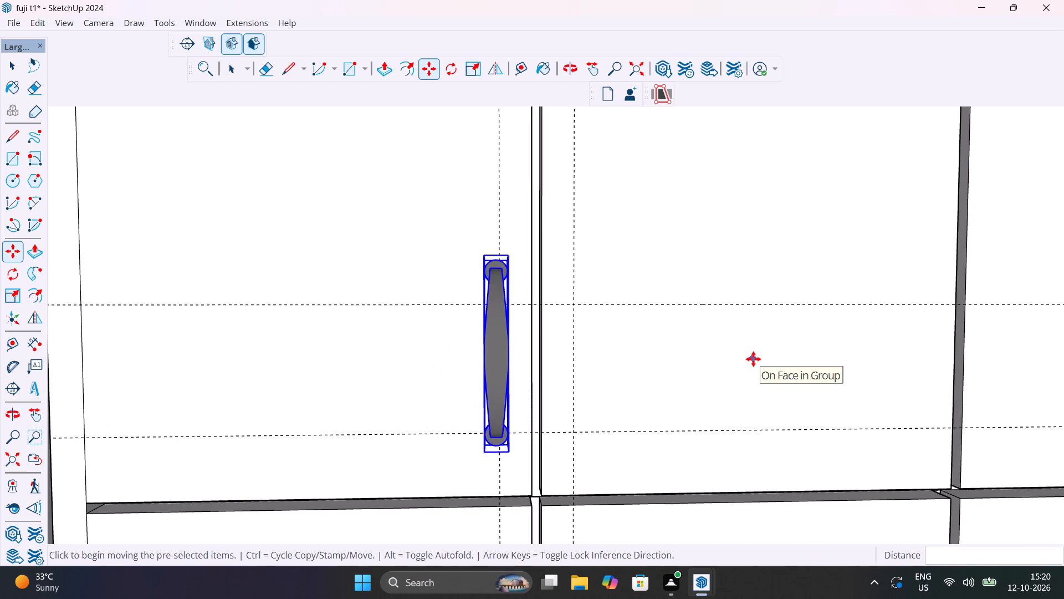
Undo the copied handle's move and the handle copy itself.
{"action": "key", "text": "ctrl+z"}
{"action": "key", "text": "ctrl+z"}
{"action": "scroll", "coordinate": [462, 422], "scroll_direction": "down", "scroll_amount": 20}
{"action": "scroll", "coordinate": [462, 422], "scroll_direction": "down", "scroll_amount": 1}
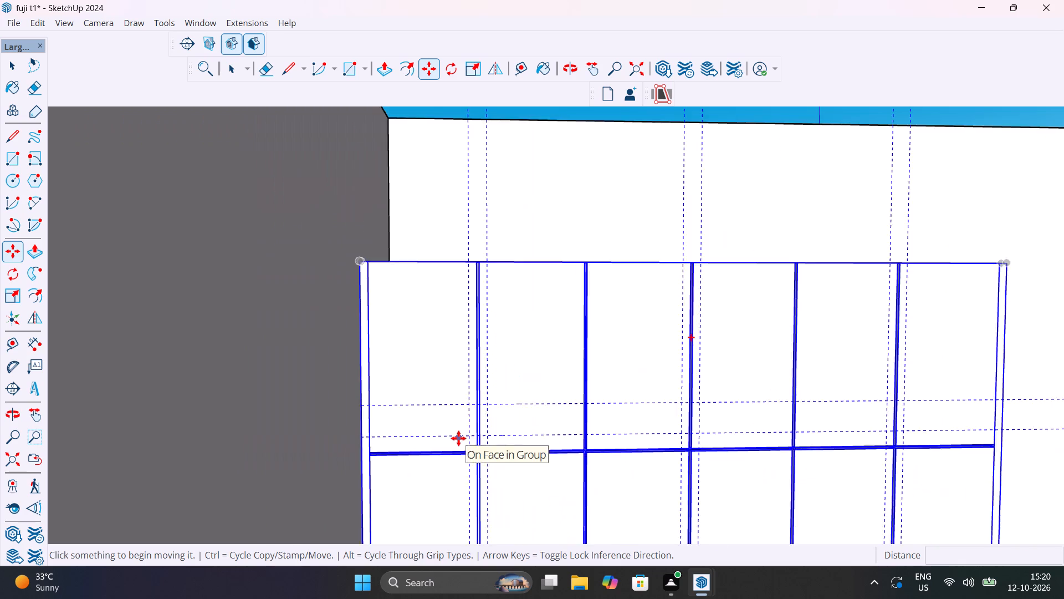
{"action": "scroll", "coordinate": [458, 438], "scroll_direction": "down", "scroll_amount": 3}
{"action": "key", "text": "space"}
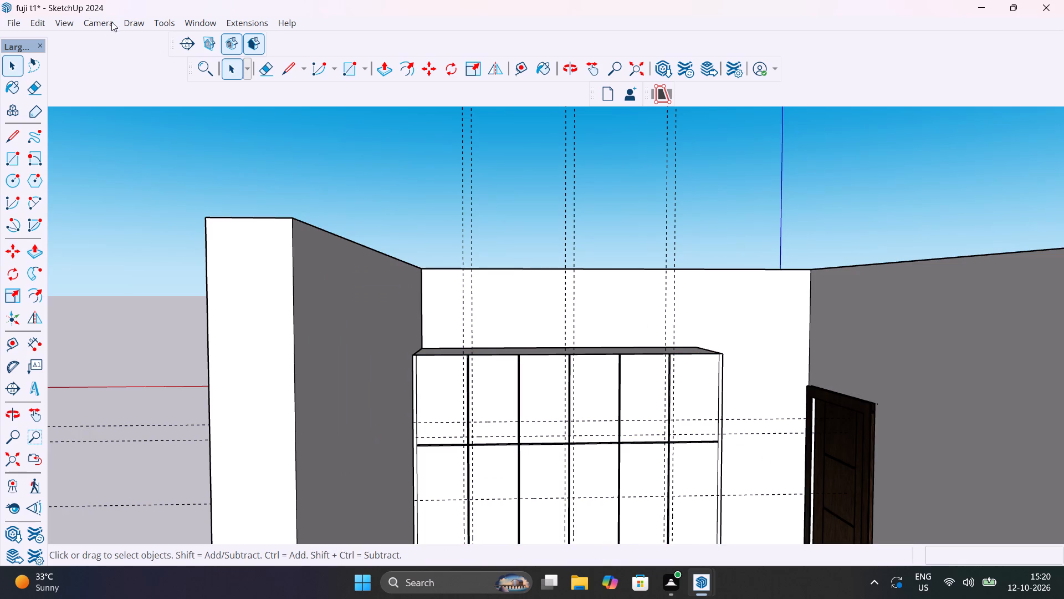
Open 3D Warehouse and look through the "handles" model results for a handle that suits the new wardrobe's doors.
{"action": "left_click", "coordinate": [195, 20]}
{"action": "left_click", "coordinate": [248, 131]}
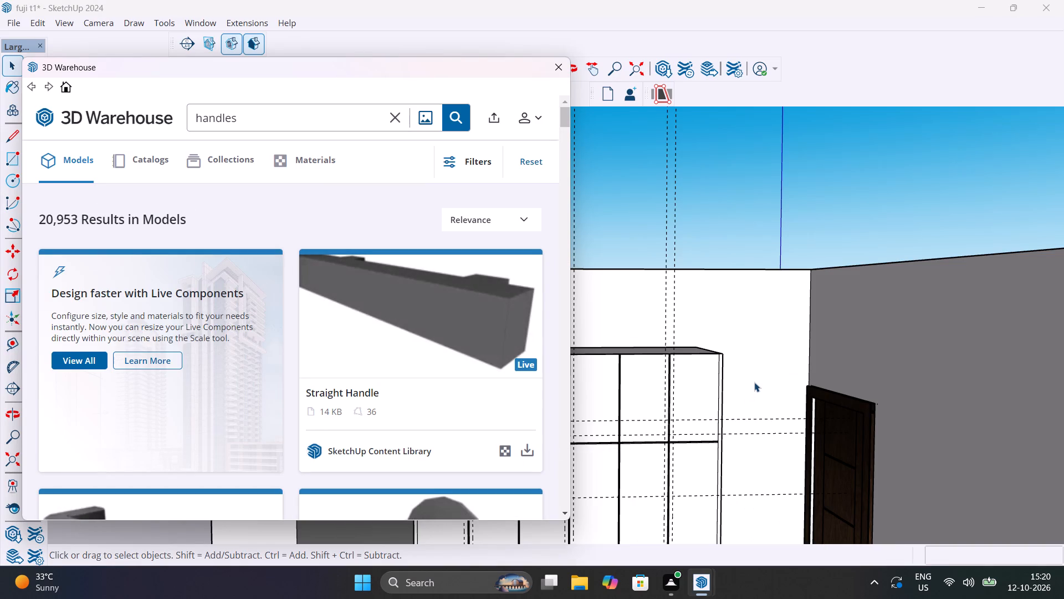
{"action": "scroll", "coordinate": [335, 353], "scroll_direction": "down", "scroll_amount": 6}
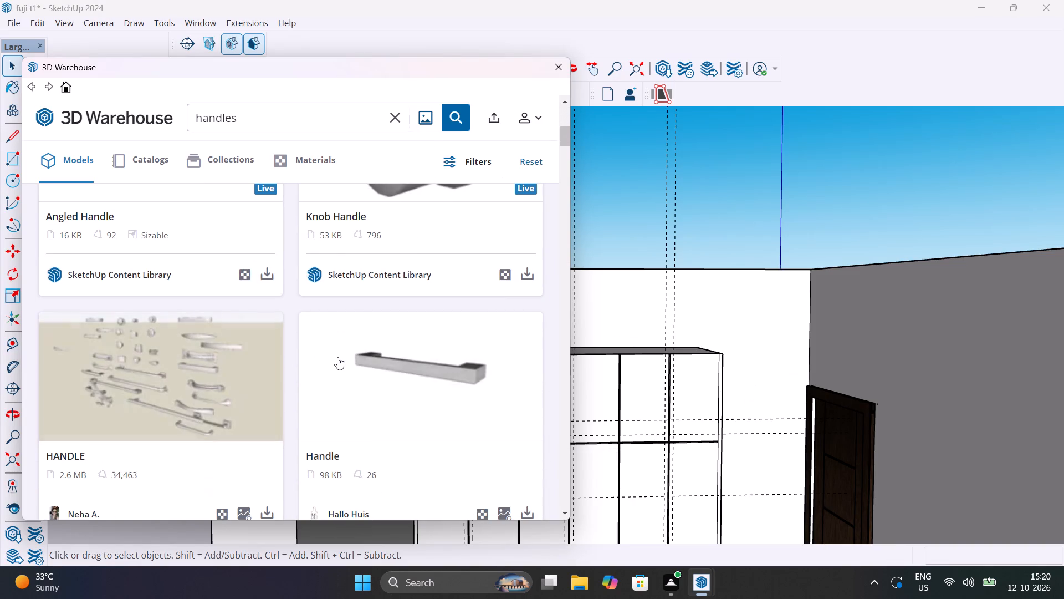
{"action": "scroll", "coordinate": [337, 357], "scroll_direction": "down", "scroll_amount": 6}
{"action": "scroll", "coordinate": [337, 357], "scroll_direction": "up", "scroll_amount": 2}
{"action": "scroll", "coordinate": [337, 357], "scroll_direction": "down", "scroll_amount": 6}
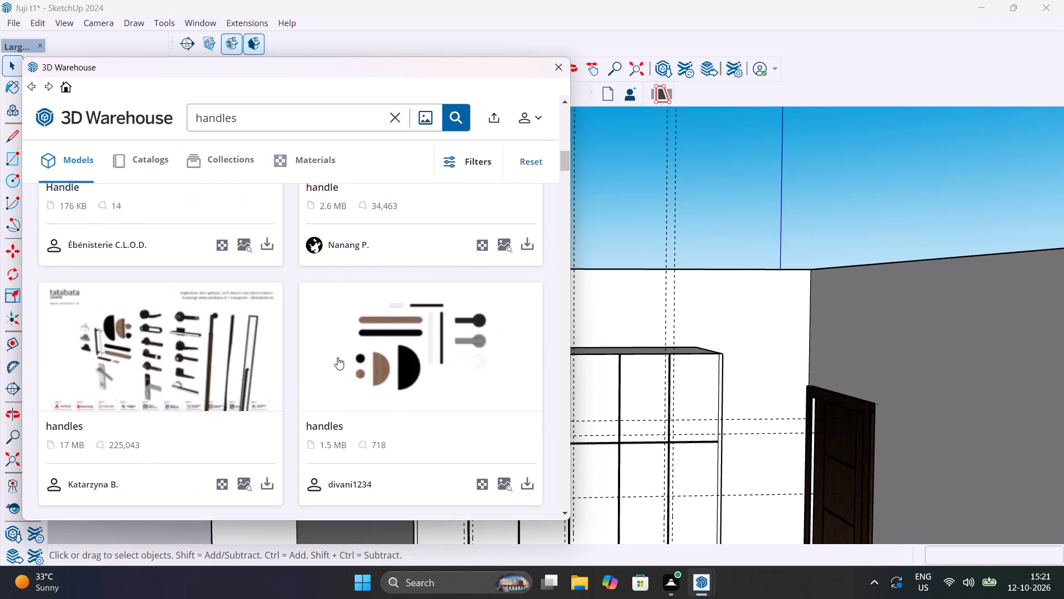
{"action": "scroll", "coordinate": [337, 357], "scroll_direction": "down", "scroll_amount": 9}
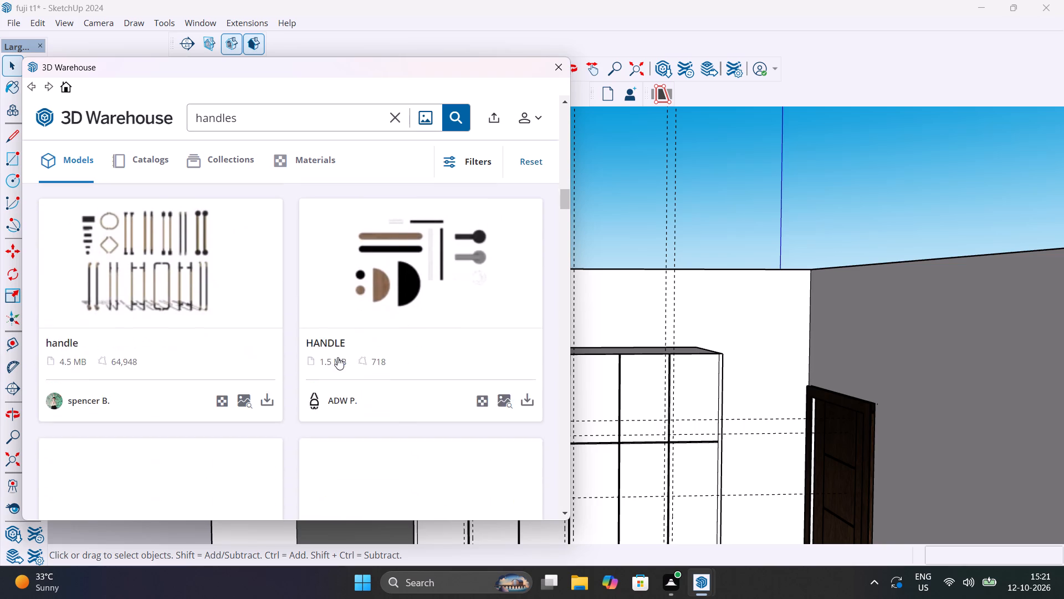
{"action": "scroll", "coordinate": [337, 357], "scroll_direction": "down", "scroll_amount": 5}
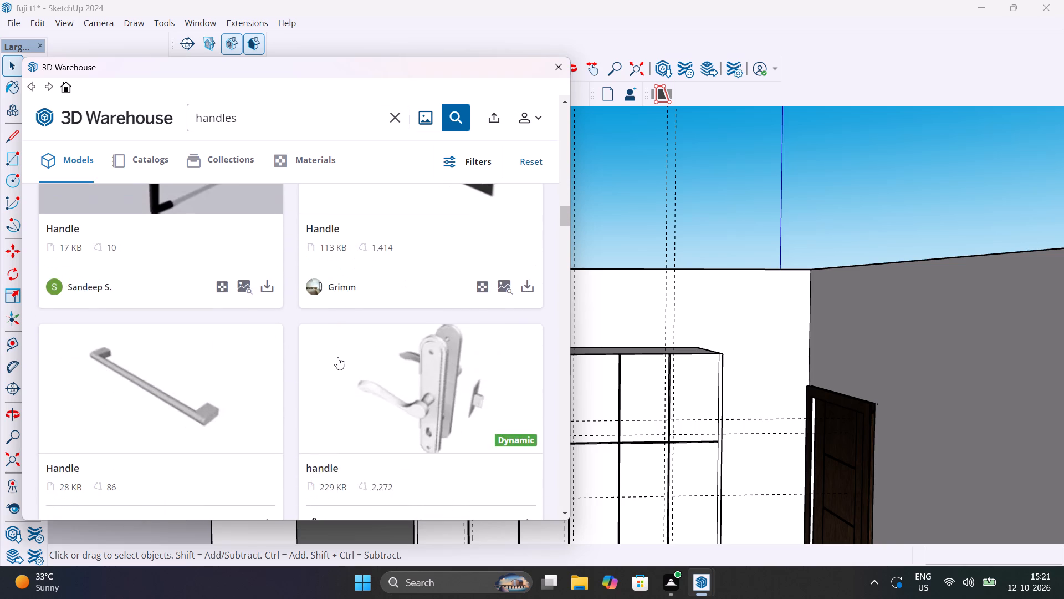
{"action": "scroll", "coordinate": [337, 357], "scroll_direction": "down", "scroll_amount": 13}
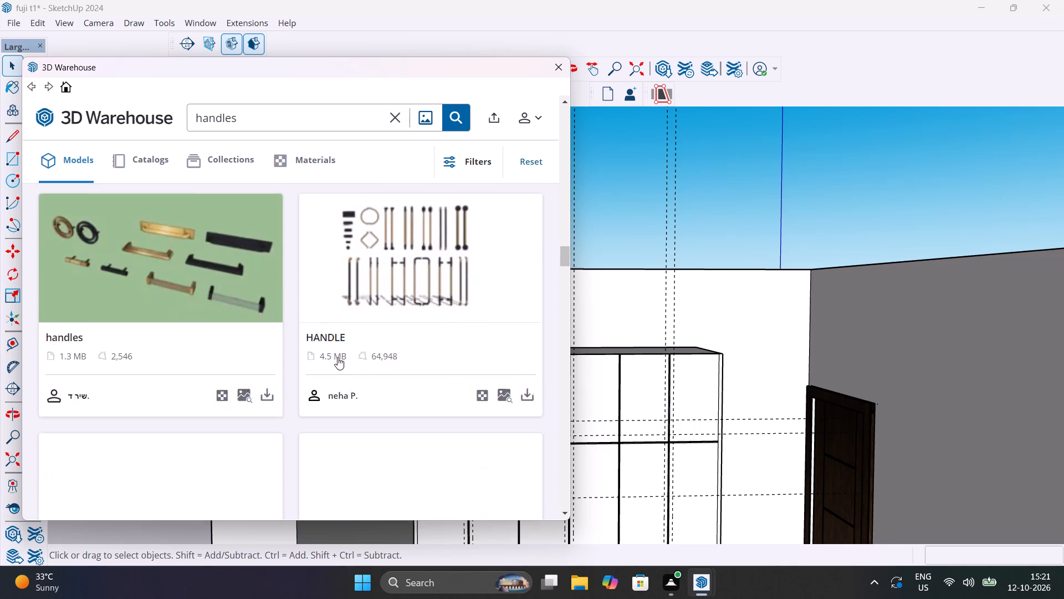
{"action": "scroll", "coordinate": [337, 357], "scroll_direction": "down", "scroll_amount": 8}
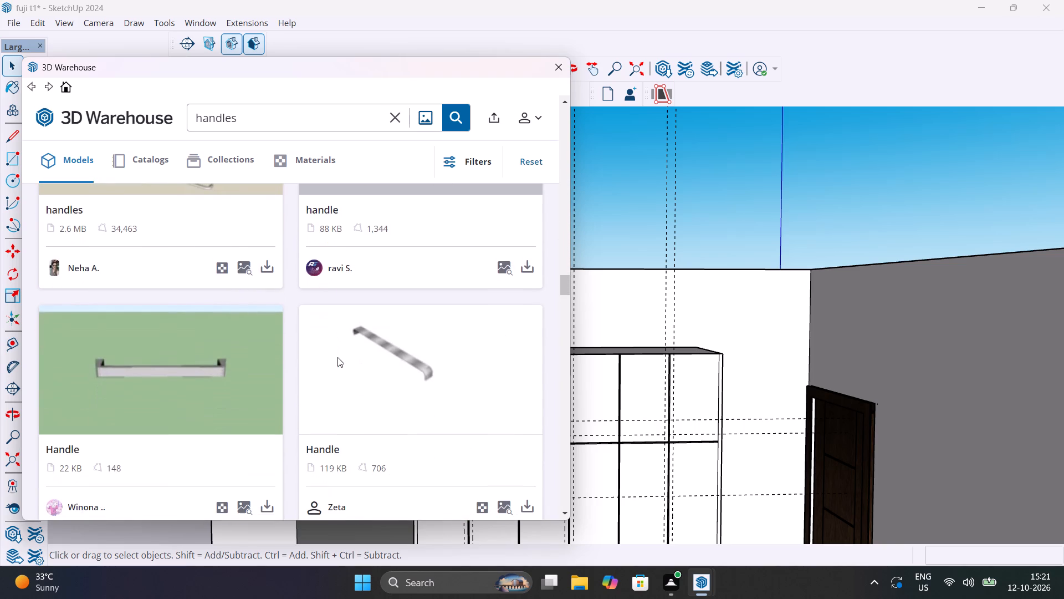
{"action": "scroll", "coordinate": [337, 357], "scroll_direction": "down", "scroll_amount": 6}
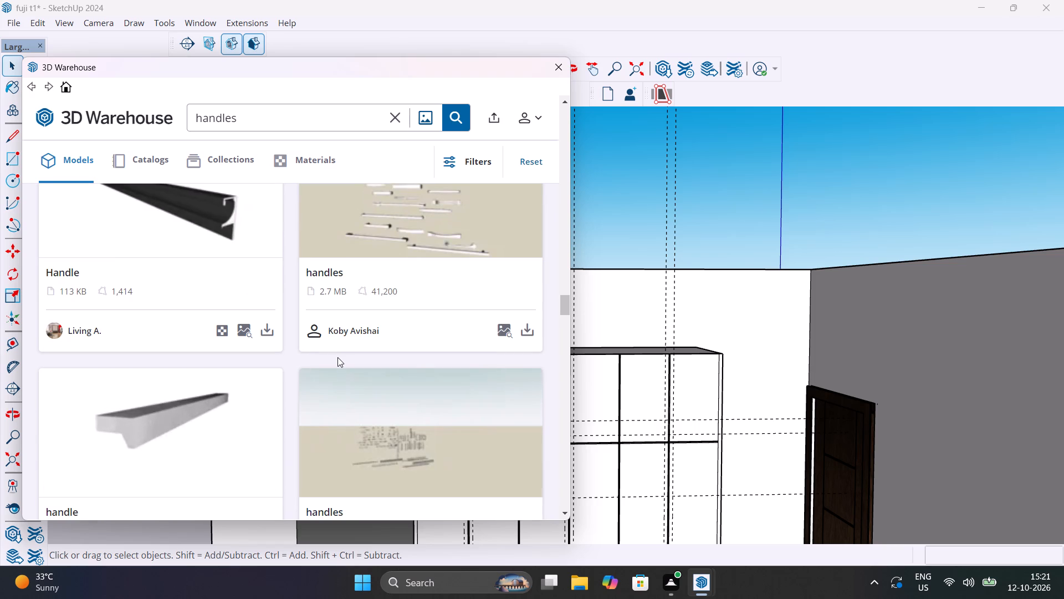
{"action": "scroll", "coordinate": [337, 357], "scroll_direction": "down", "scroll_amount": 9}
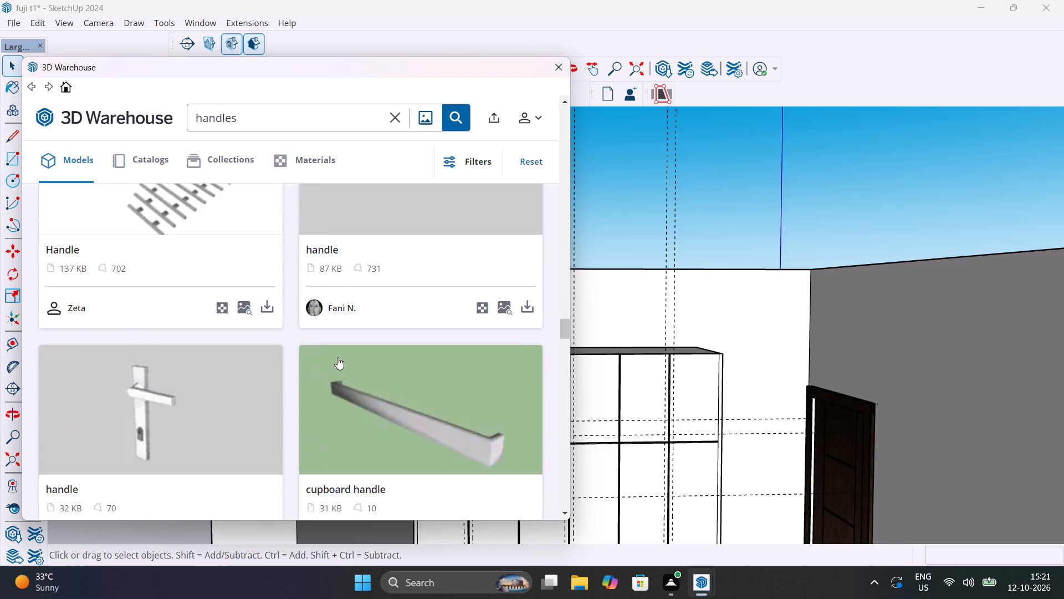
{"action": "scroll", "coordinate": [337, 357], "scroll_direction": "down", "scroll_amount": 7}
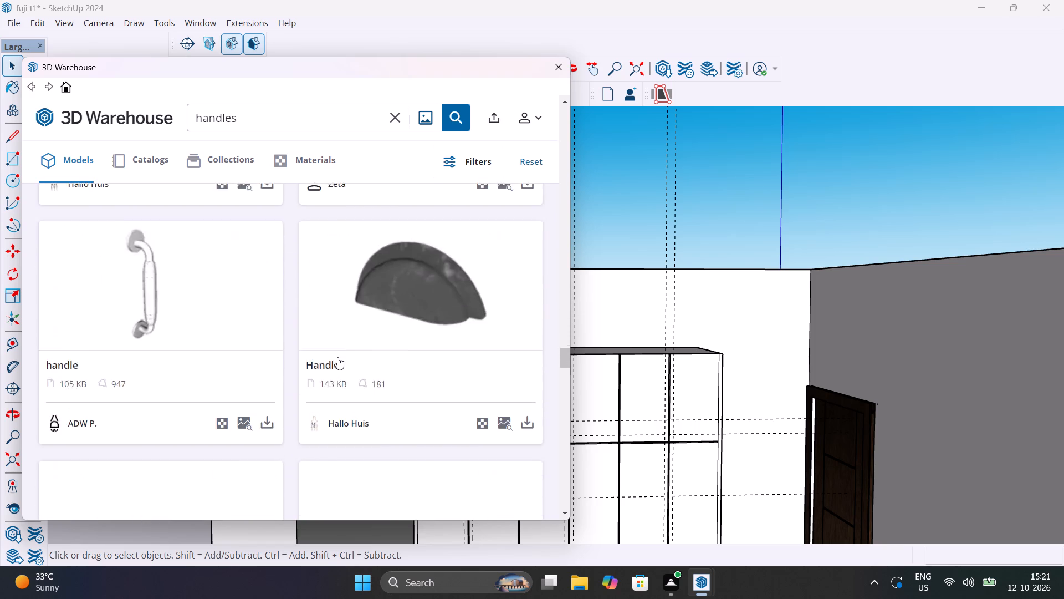
{"action": "scroll", "coordinate": [337, 357], "scroll_direction": "up", "scroll_amount": 3}
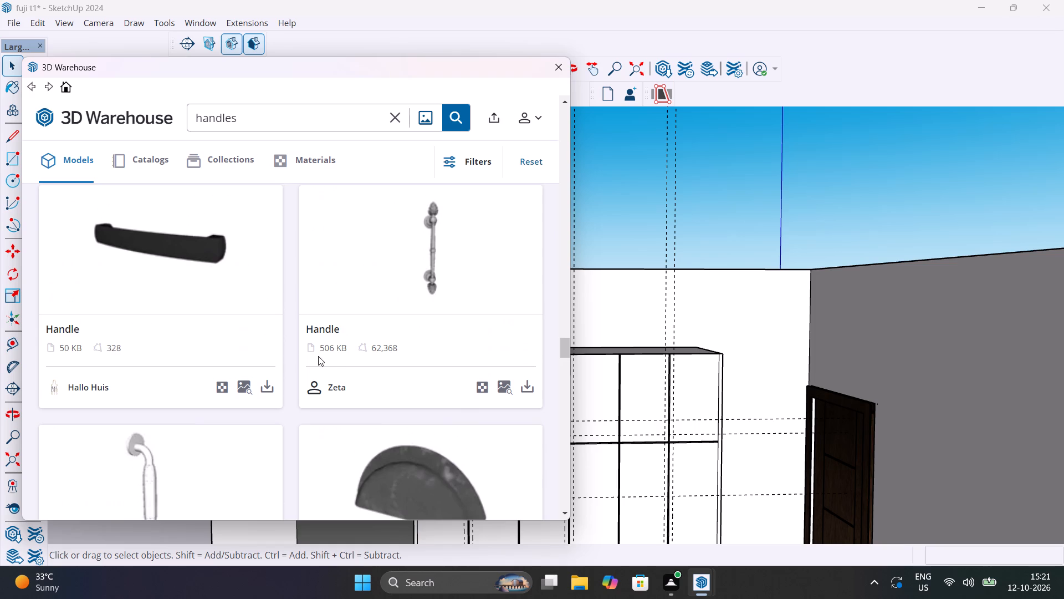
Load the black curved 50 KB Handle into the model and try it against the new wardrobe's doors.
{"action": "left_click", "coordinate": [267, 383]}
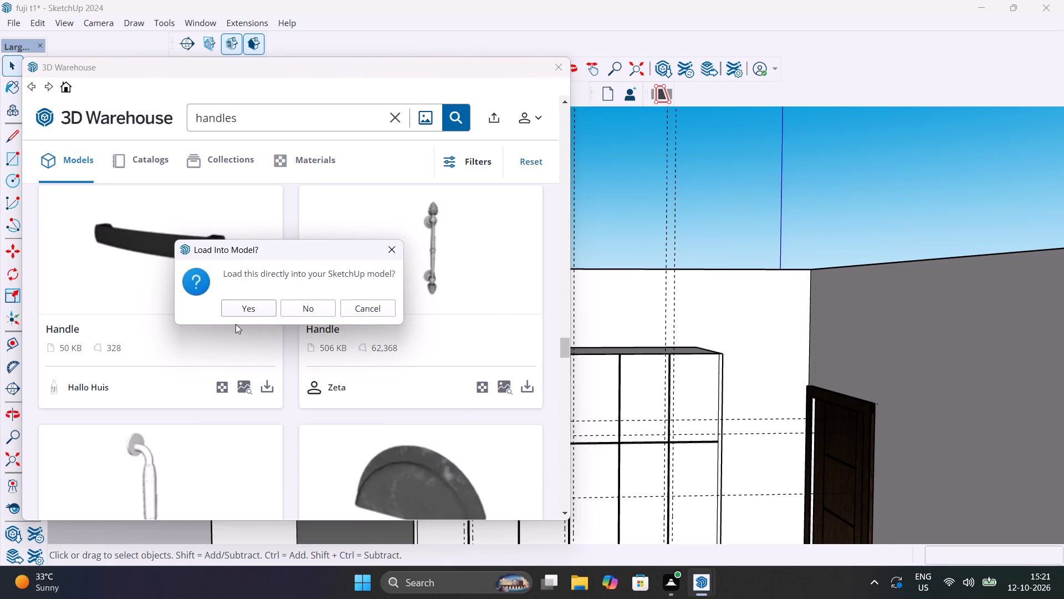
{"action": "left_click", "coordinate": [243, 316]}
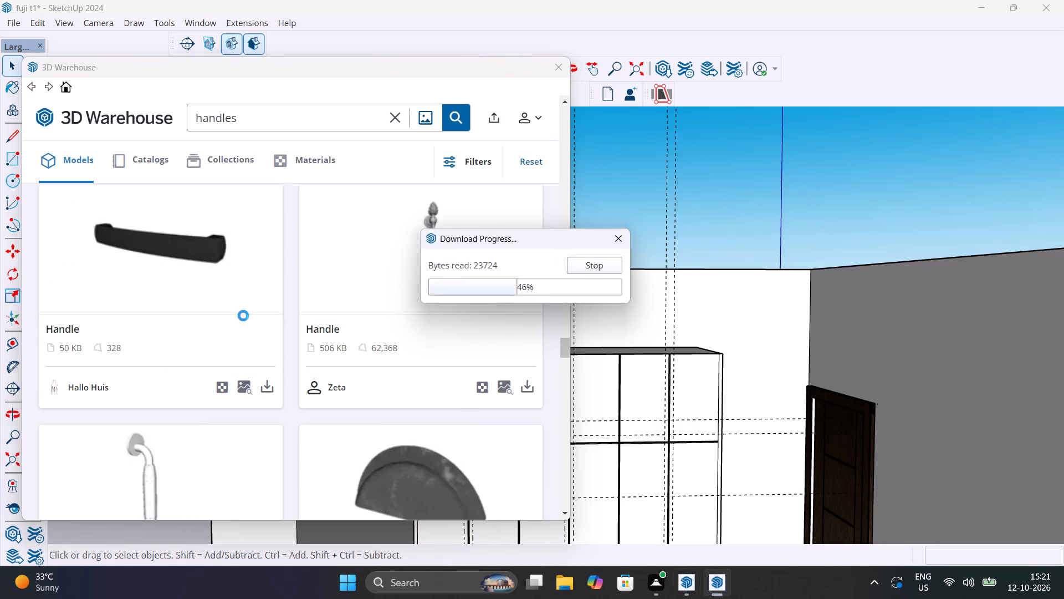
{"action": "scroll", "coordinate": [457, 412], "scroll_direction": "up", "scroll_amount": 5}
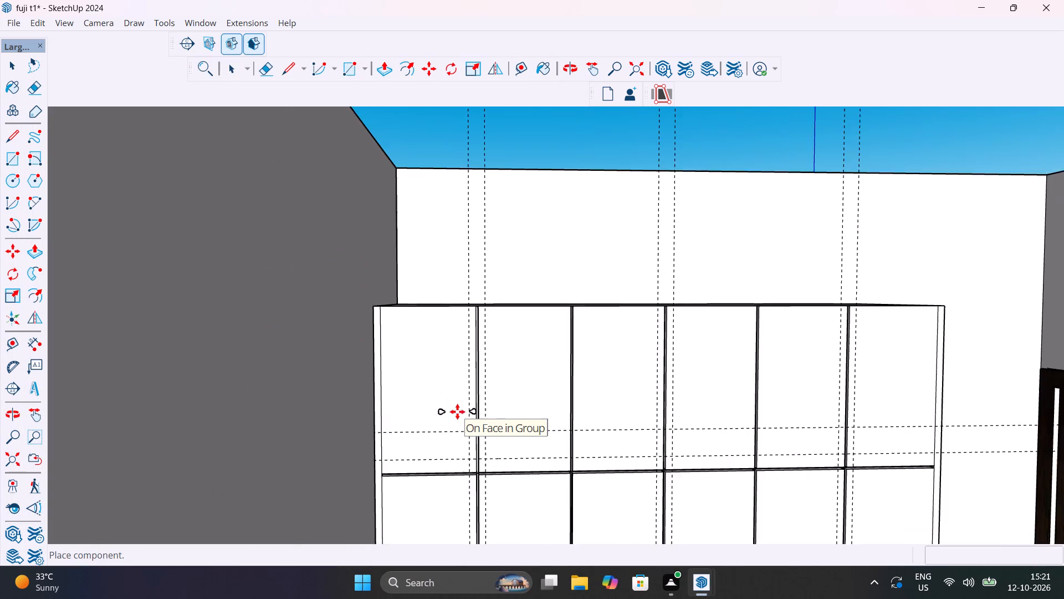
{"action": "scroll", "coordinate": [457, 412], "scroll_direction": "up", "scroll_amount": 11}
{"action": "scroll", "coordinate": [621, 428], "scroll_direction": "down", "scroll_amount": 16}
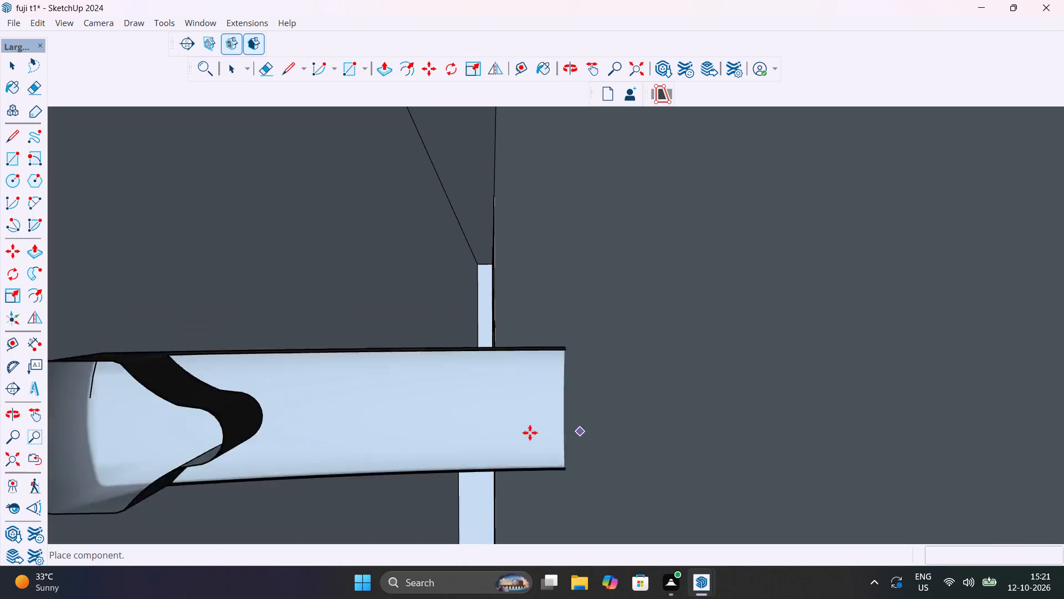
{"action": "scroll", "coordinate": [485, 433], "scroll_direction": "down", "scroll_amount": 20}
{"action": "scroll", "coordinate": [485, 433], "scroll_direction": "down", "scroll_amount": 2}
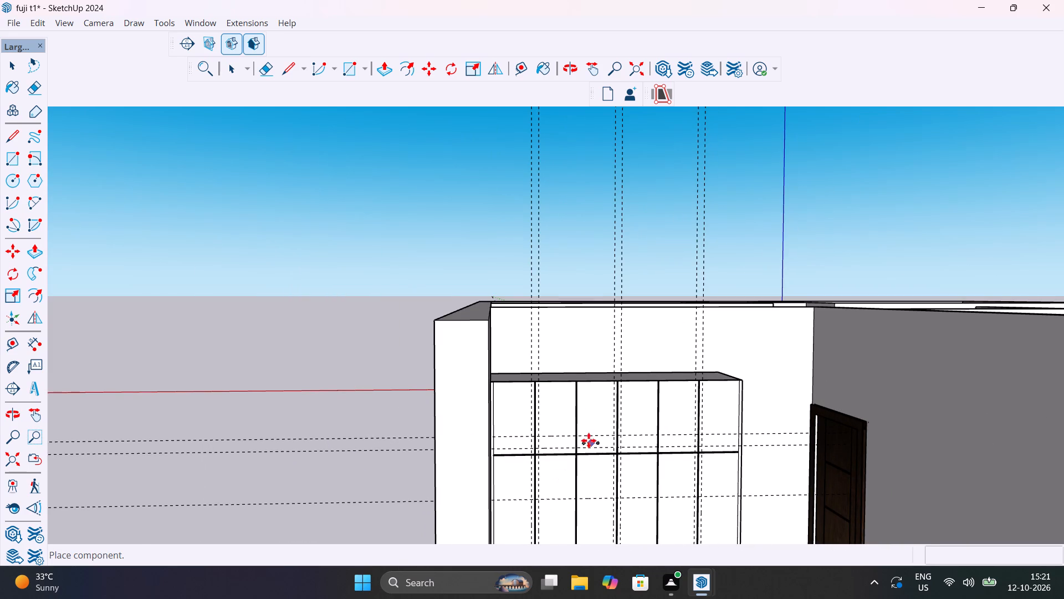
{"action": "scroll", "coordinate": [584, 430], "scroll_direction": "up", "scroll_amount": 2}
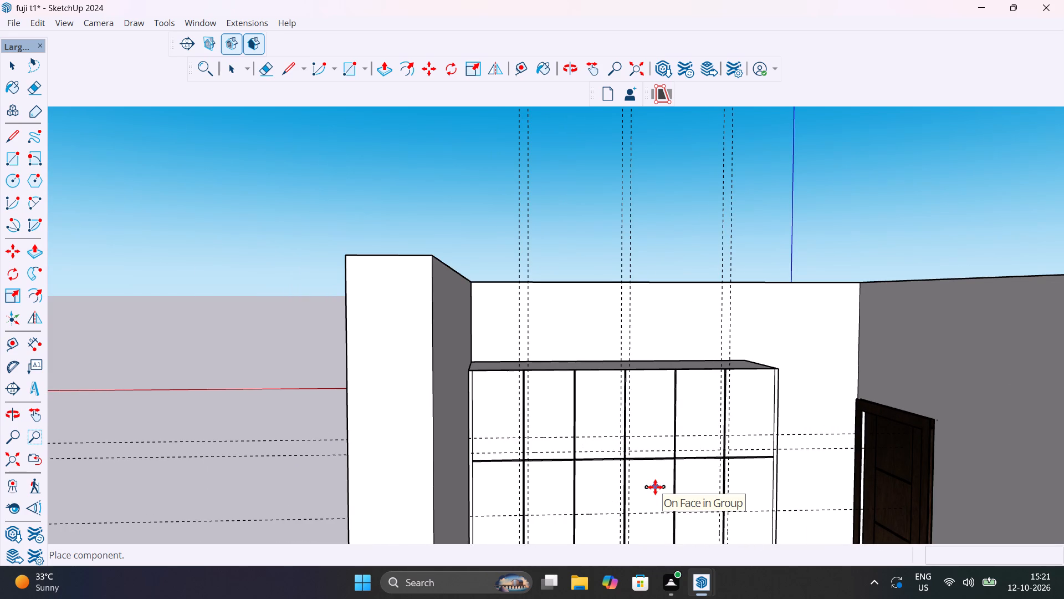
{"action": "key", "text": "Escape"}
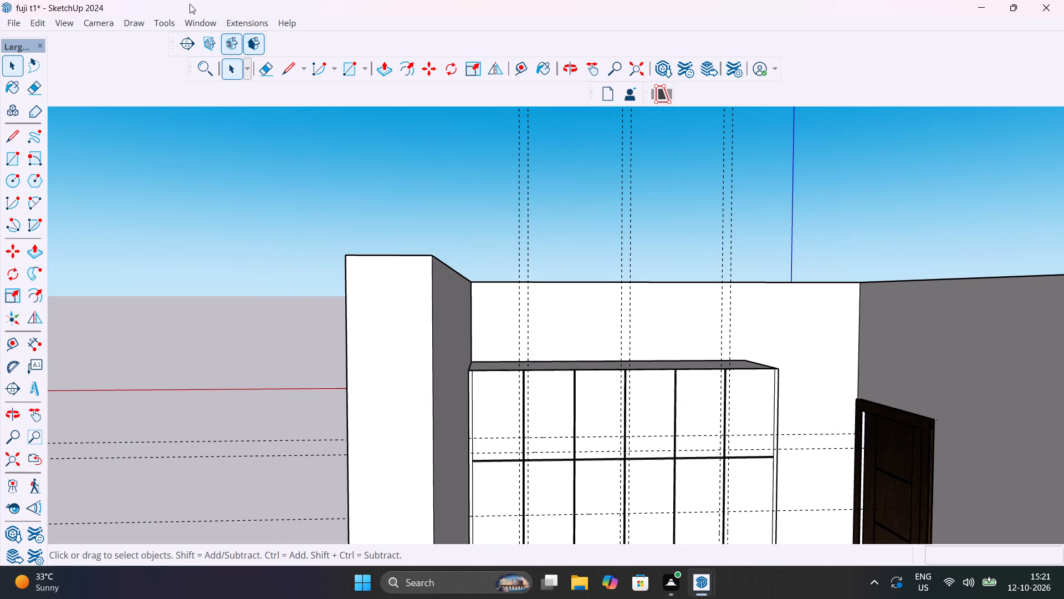
Reopen 3D Warehouse to look for a different wardrobe handle.
{"action": "left_click", "coordinate": [198, 24]}
{"action": "left_click", "coordinate": [265, 132]}
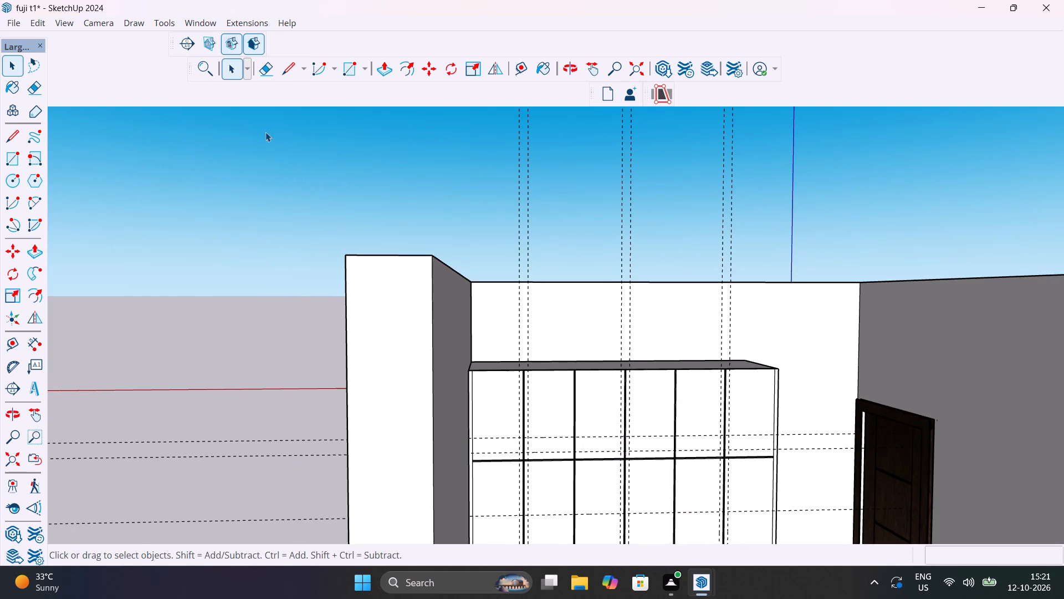
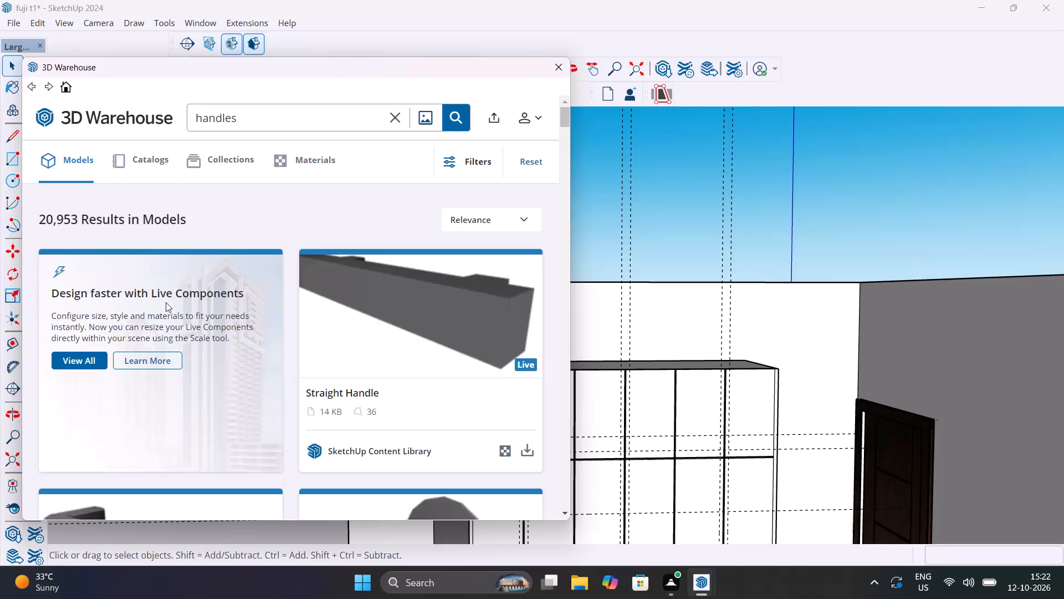
Browse the 3D Warehouse results for handles to find a suitable straight bar handle for the wardrobe doors.
{"action": "scroll", "coordinate": [166, 303], "scroll_direction": "down", "scroll_amount": 9}
{"action": "scroll", "coordinate": [178, 322], "scroll_direction": "up", "scroll_amount": 4}
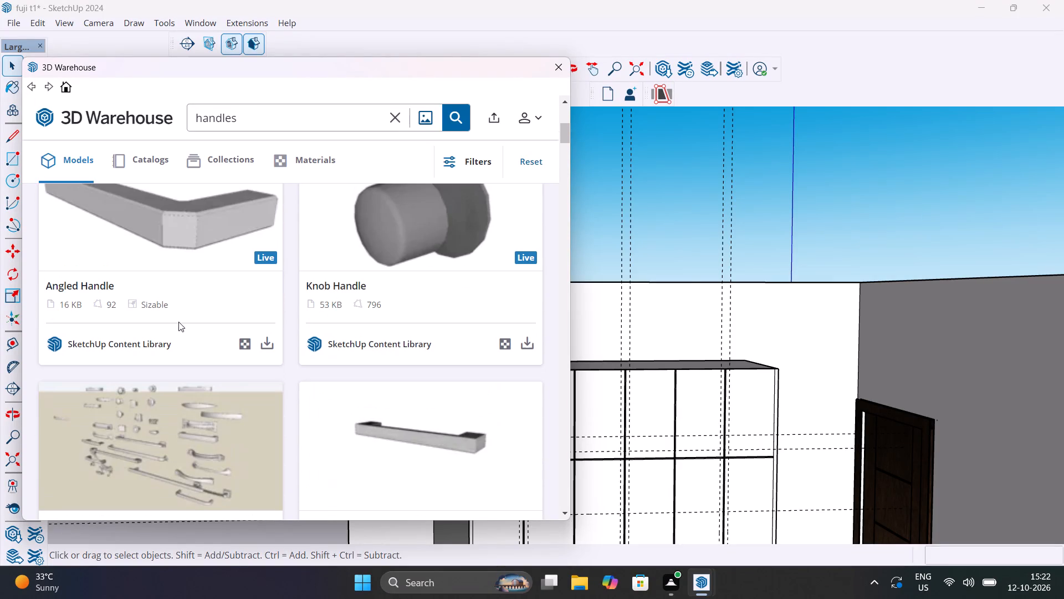
{"action": "scroll", "coordinate": [178, 322], "scroll_direction": "up", "scroll_amount": 2}
{"action": "scroll", "coordinate": [178, 322], "scroll_direction": "down", "scroll_amount": 10}
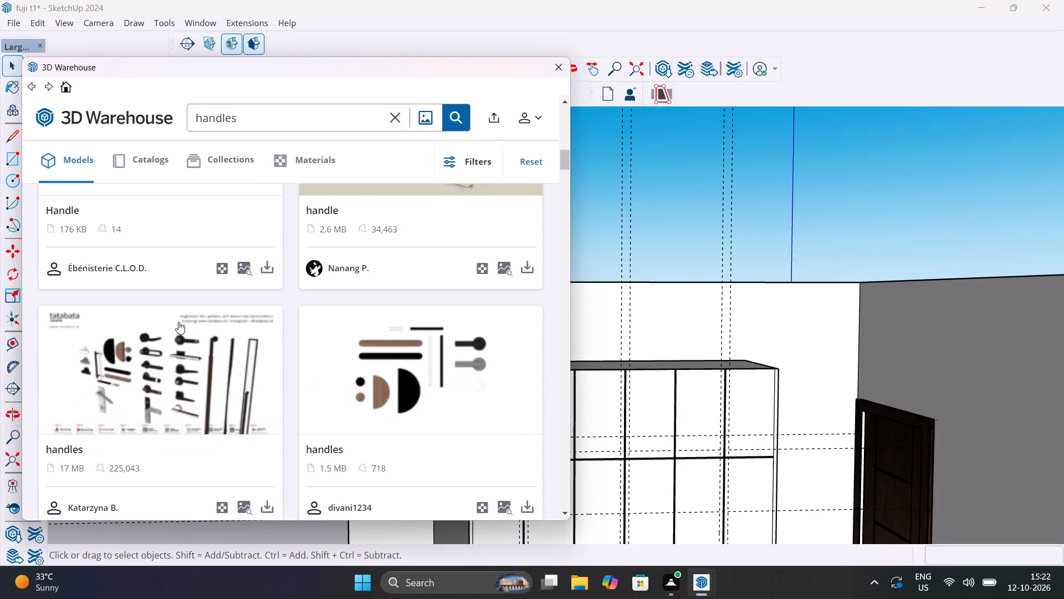
{"action": "scroll", "coordinate": [178, 322], "scroll_direction": "down", "scroll_amount": 10}
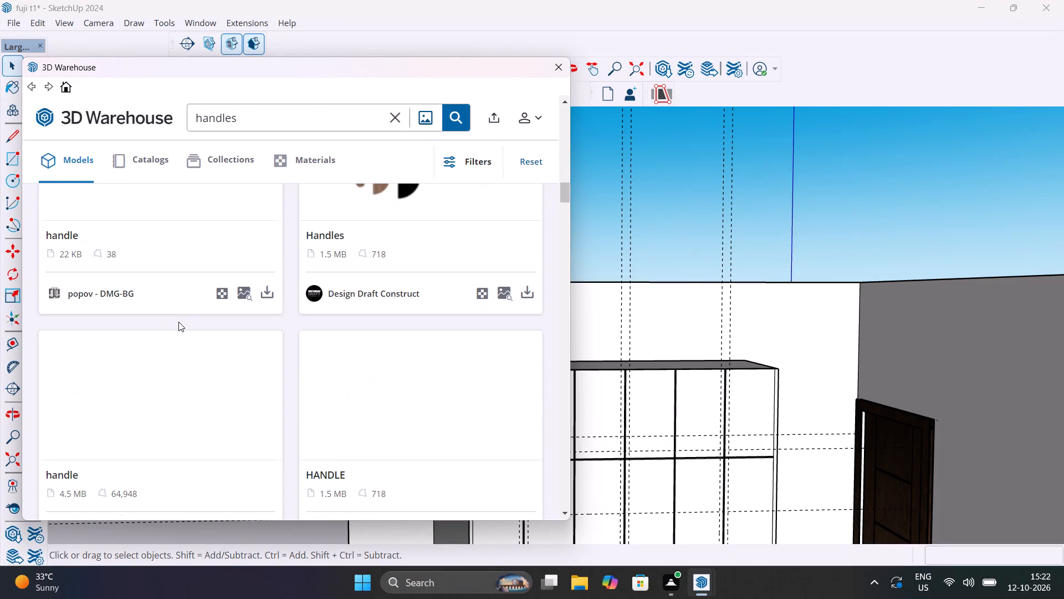
{"action": "scroll", "coordinate": [178, 322], "scroll_direction": "up", "scroll_amount": 1}
{"action": "scroll", "coordinate": [178, 322], "scroll_direction": "down", "scroll_amount": 6}
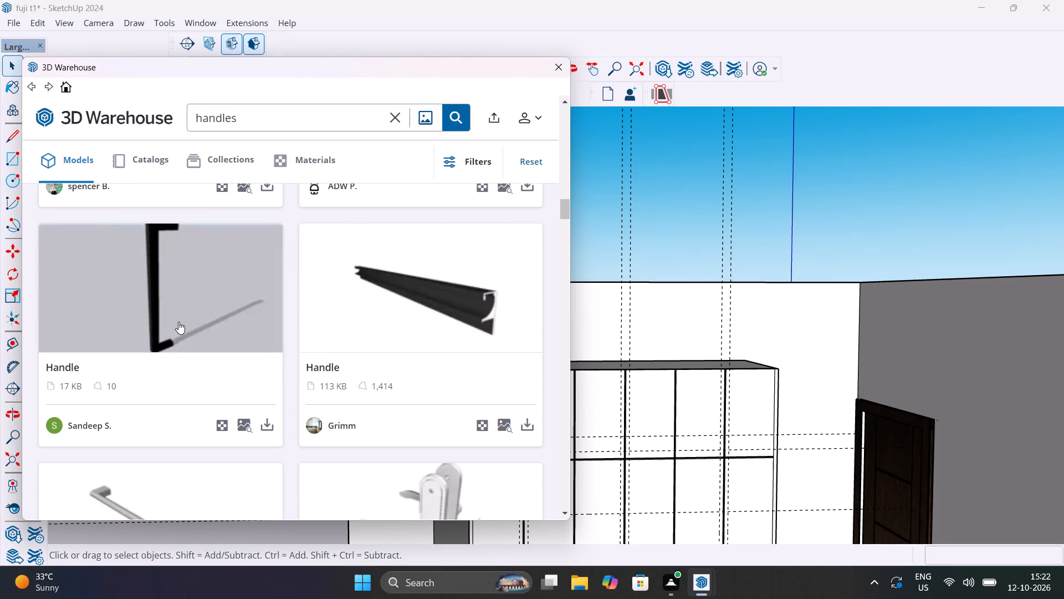
{"action": "scroll", "coordinate": [178, 322], "scroll_direction": "down", "scroll_amount": 16}
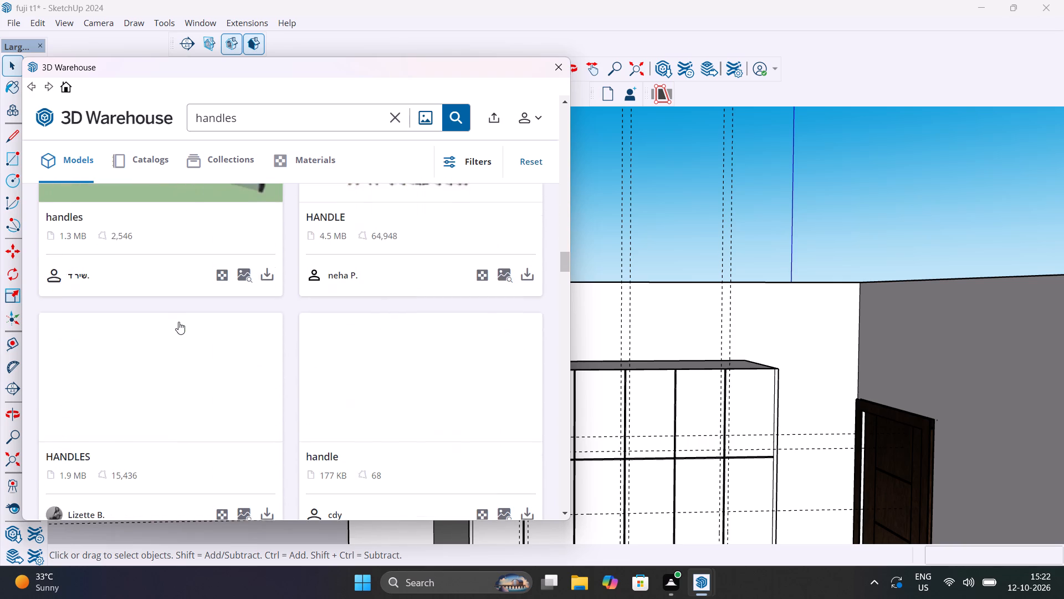
{"action": "scroll", "coordinate": [178, 322], "scroll_direction": "down", "scroll_amount": 10}
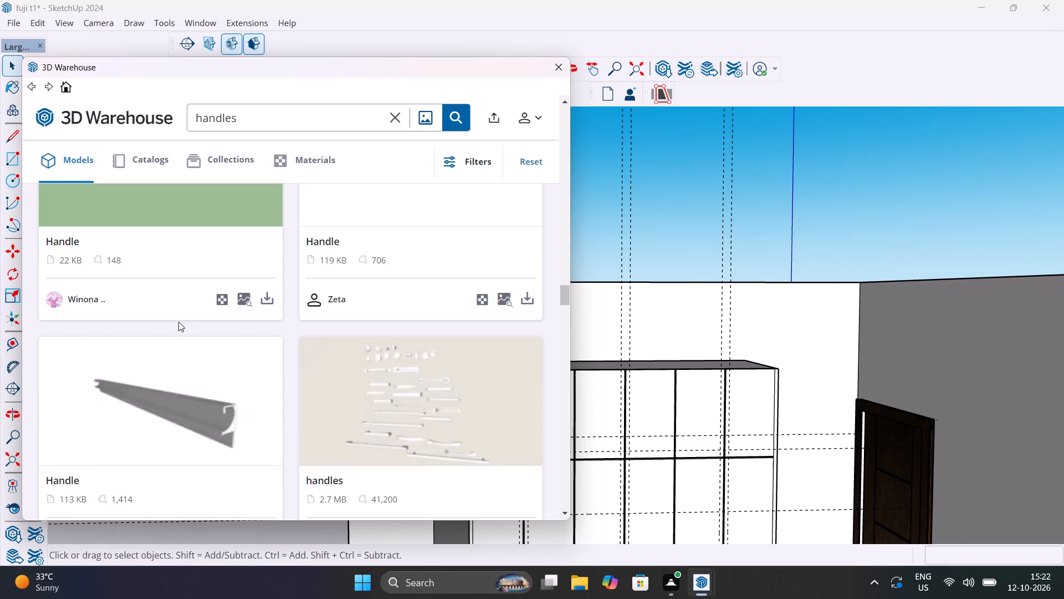
{"action": "scroll", "coordinate": [178, 322], "scroll_direction": "down", "scroll_amount": 8}
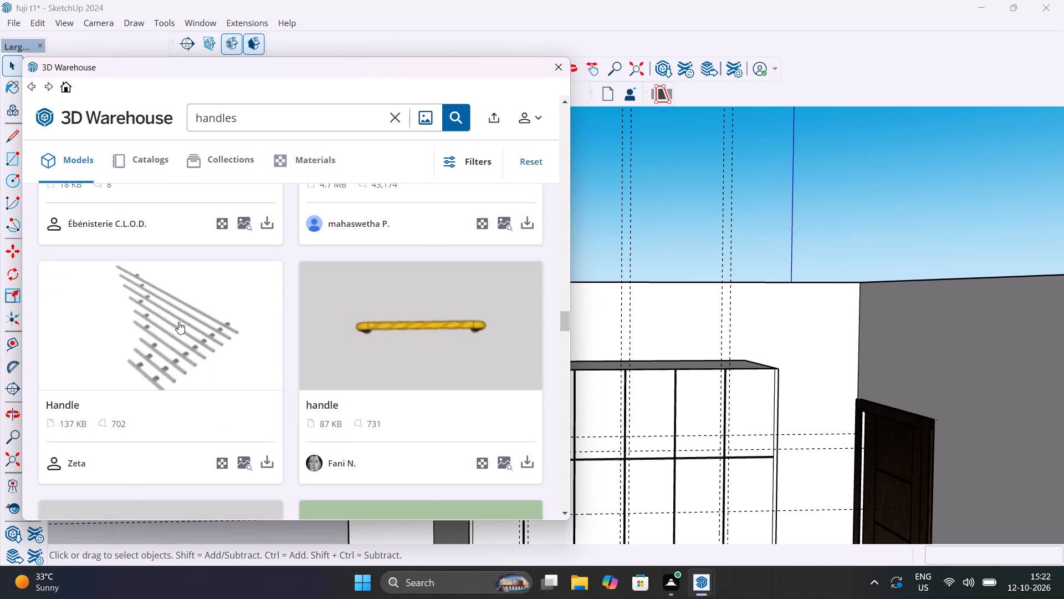
{"action": "scroll", "coordinate": [178, 322], "scroll_direction": "down", "scroll_amount": 7}
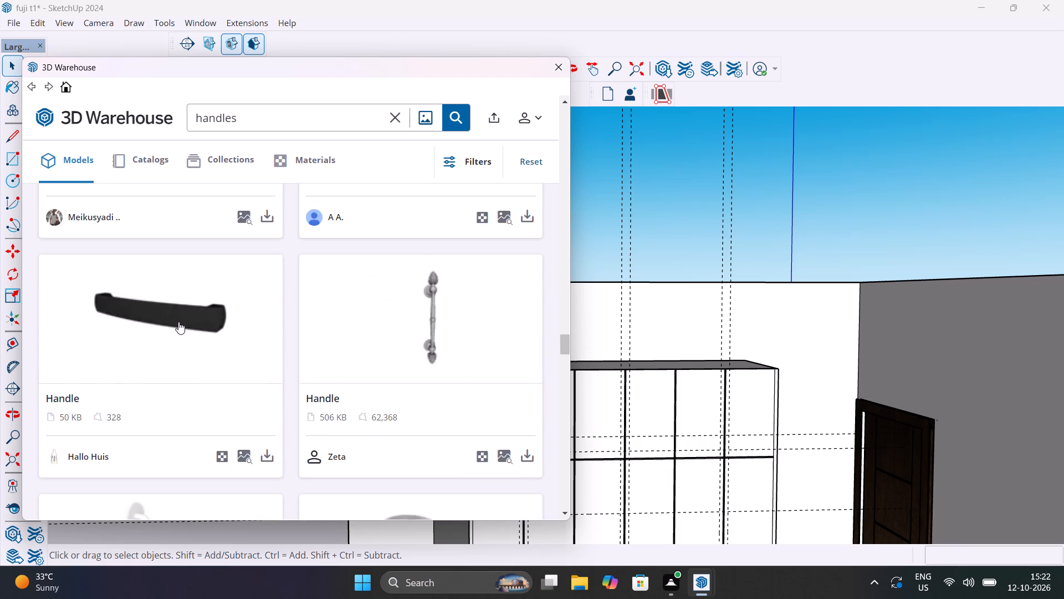
{"action": "scroll", "coordinate": [178, 322], "scroll_direction": "down", "scroll_amount": 8}
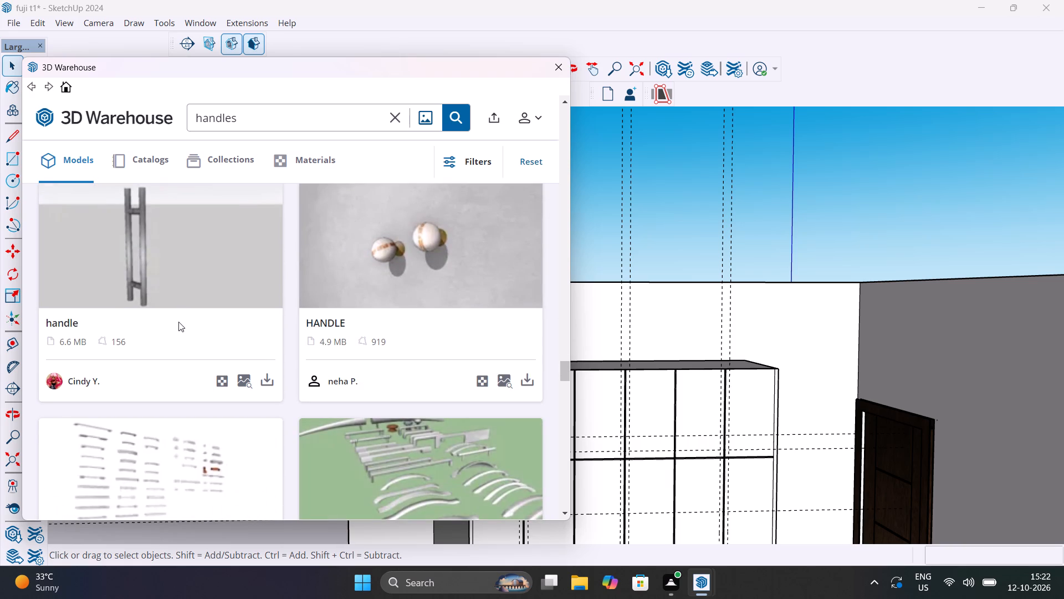
{"action": "scroll", "coordinate": [178, 322], "scroll_direction": "up", "scroll_amount": 3}
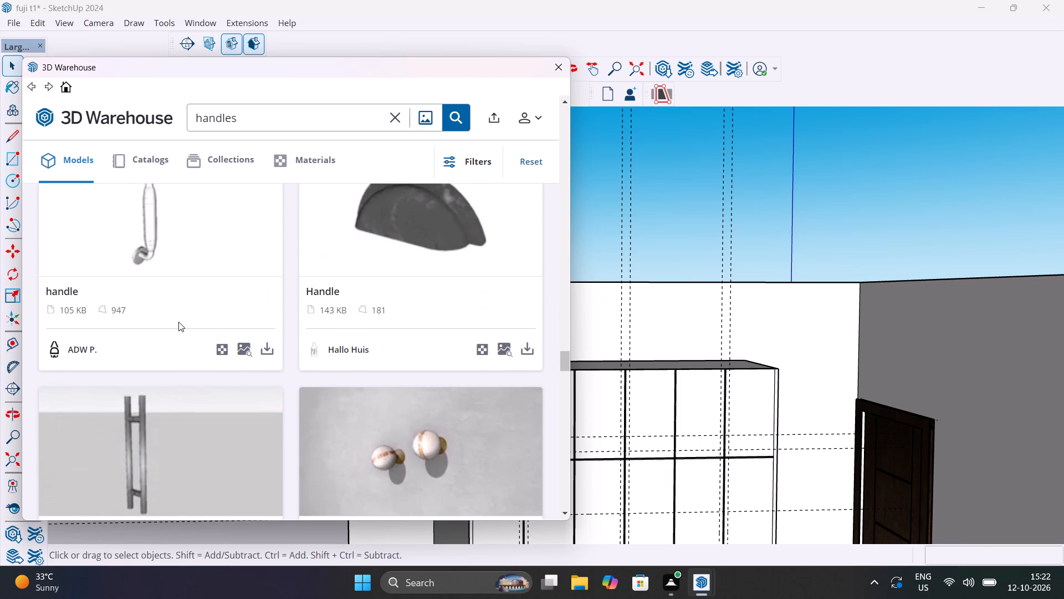
{"action": "scroll", "coordinate": [178, 322], "scroll_direction": "down", "scroll_amount": 10}
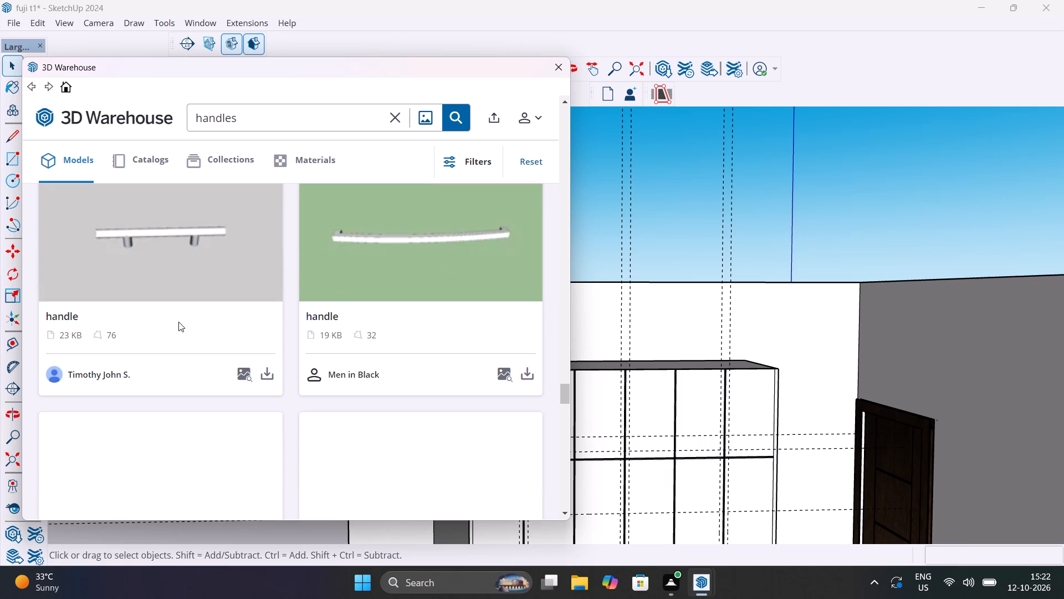
{"action": "scroll", "coordinate": [178, 322], "scroll_direction": "down", "scroll_amount": 2}
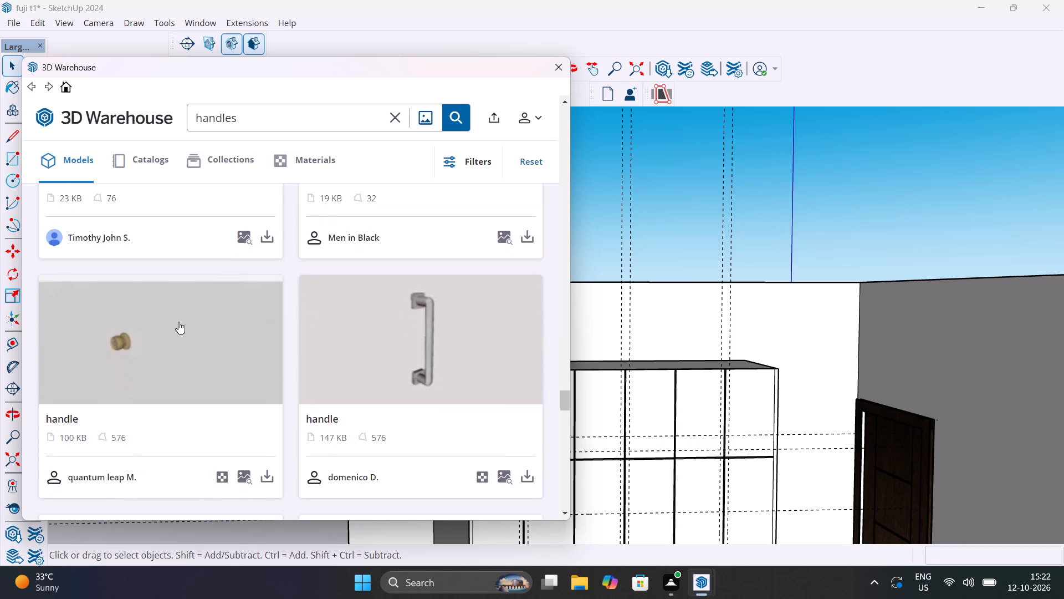
{"action": "scroll", "coordinate": [178, 322], "scroll_direction": "down", "scroll_amount": 7}
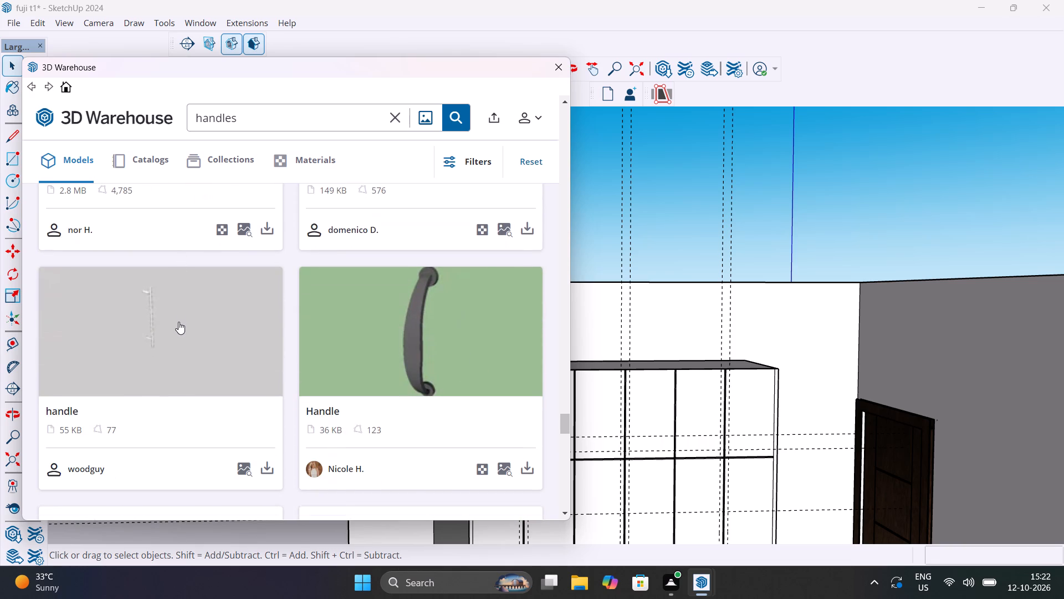
{"action": "scroll", "coordinate": [178, 322], "scroll_direction": "down", "scroll_amount": 5}
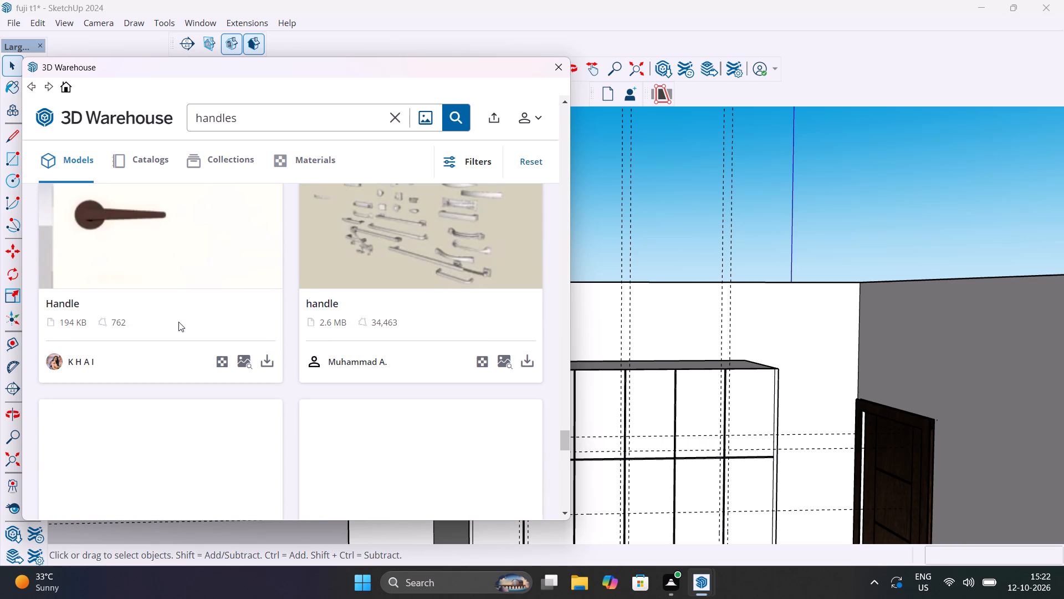
{"action": "scroll", "coordinate": [178, 322], "scroll_direction": "down", "scroll_amount": 3}
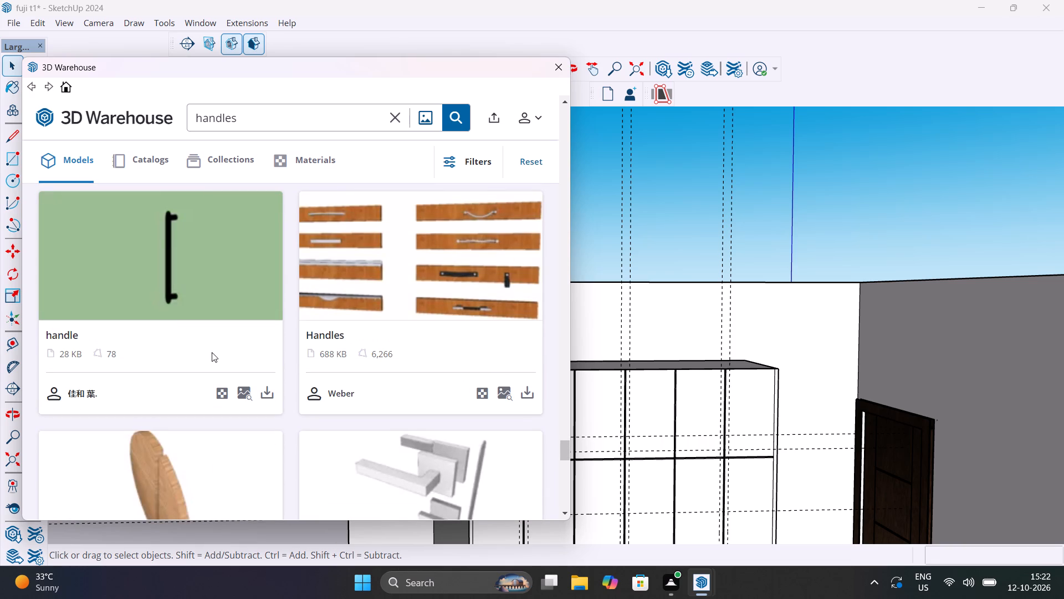
Load the 28 KB black vertical bar handle directly into the model and place it on the open ground outside the building.
{"action": "left_click", "coordinate": [273, 390]}
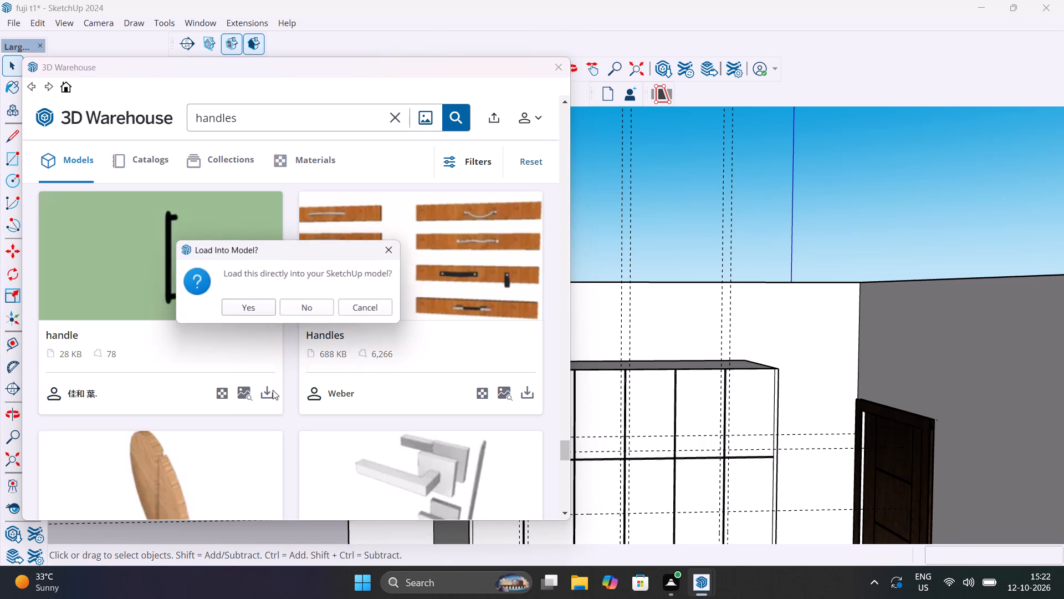
{"action": "left_click", "coordinate": [239, 309]}
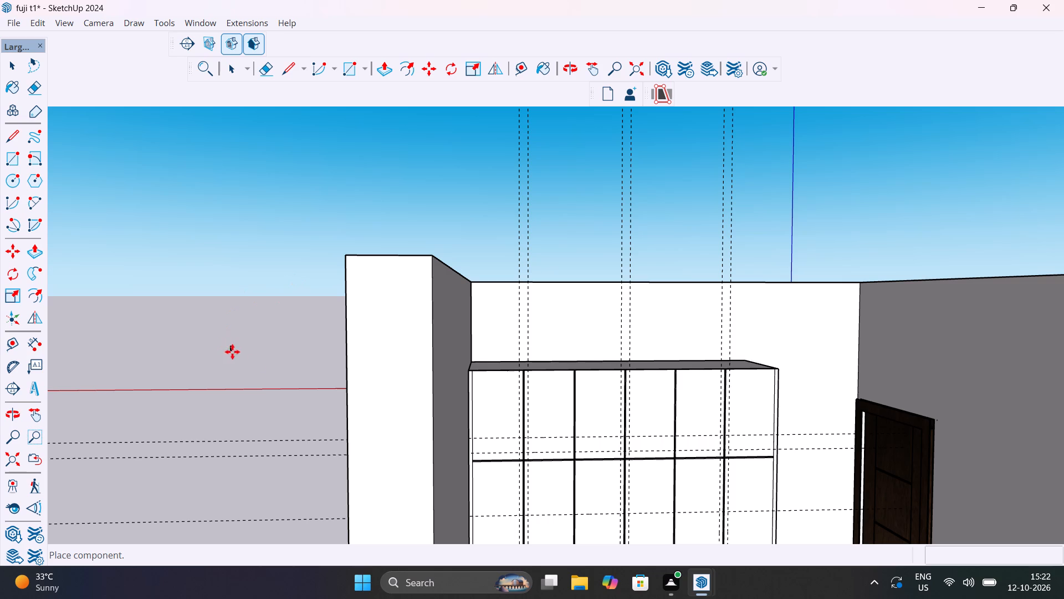
{"action": "scroll", "coordinate": [509, 408], "scroll_direction": "up", "scroll_amount": 9}
{"action": "scroll", "coordinate": [435, 418], "scroll_direction": "down", "scroll_amount": 2}
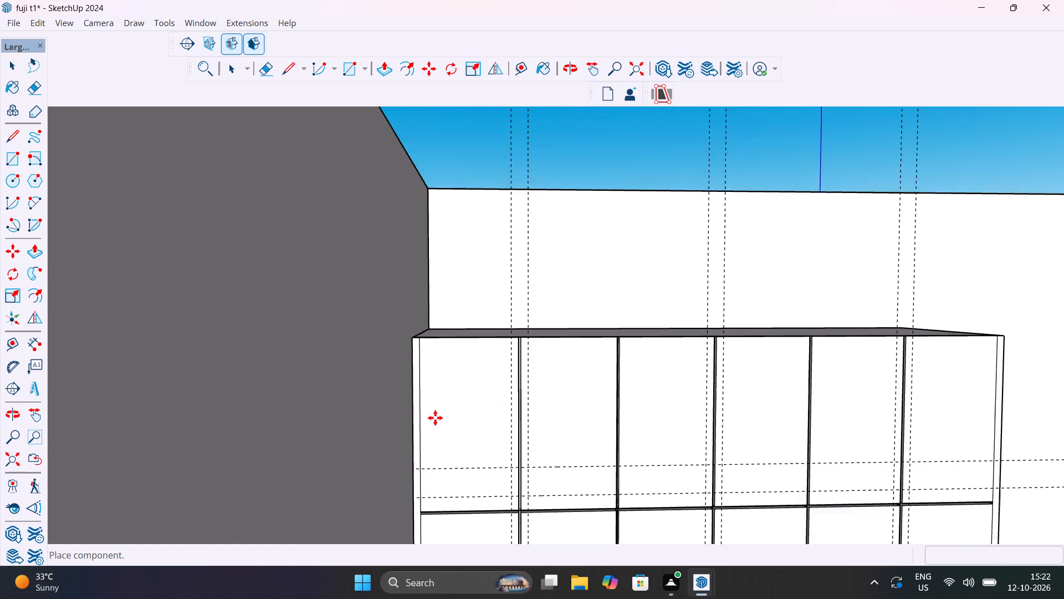
{"action": "scroll", "coordinate": [435, 418], "scroll_direction": "down", "scroll_amount": 9}
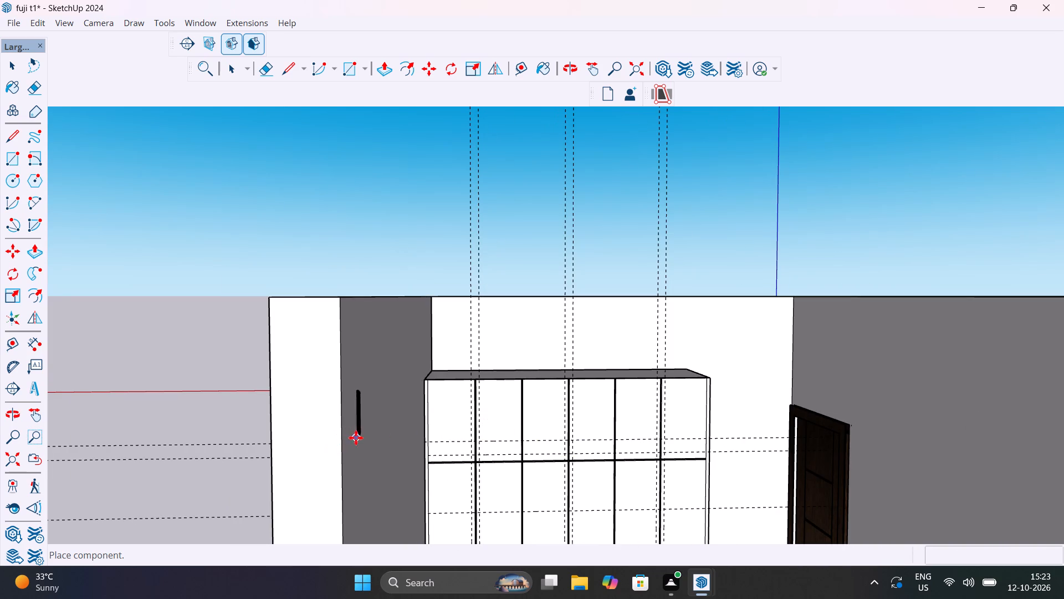
{"action": "scroll", "coordinate": [392, 442], "scroll_direction": "down", "scroll_amount": 11}
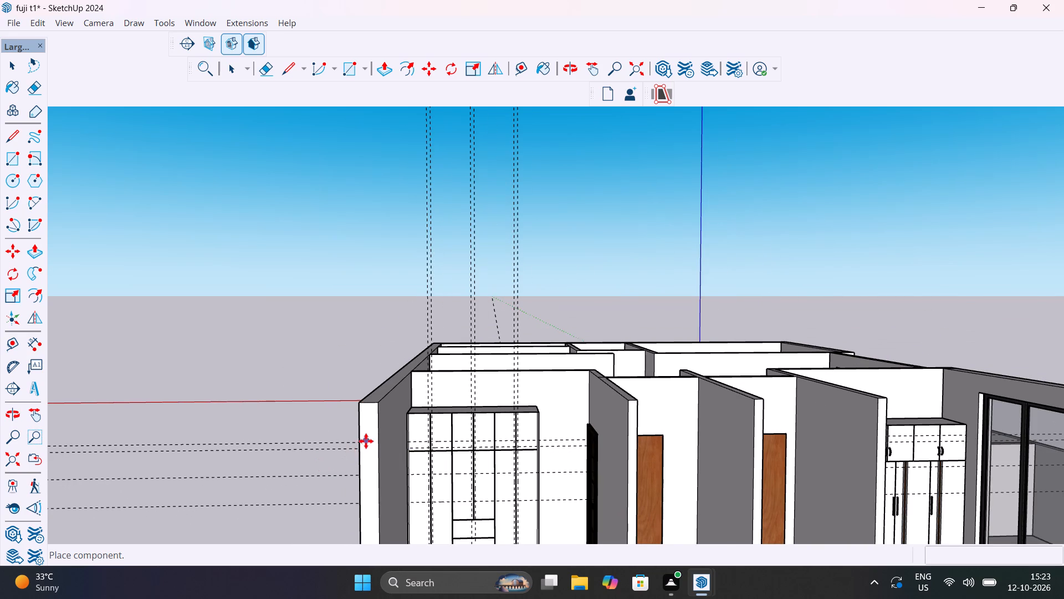
{"action": "scroll", "coordinate": [366, 441], "scroll_direction": "down", "scroll_amount": 1}
{"action": "scroll", "coordinate": [366, 441], "scroll_direction": "up", "scroll_amount": 5}
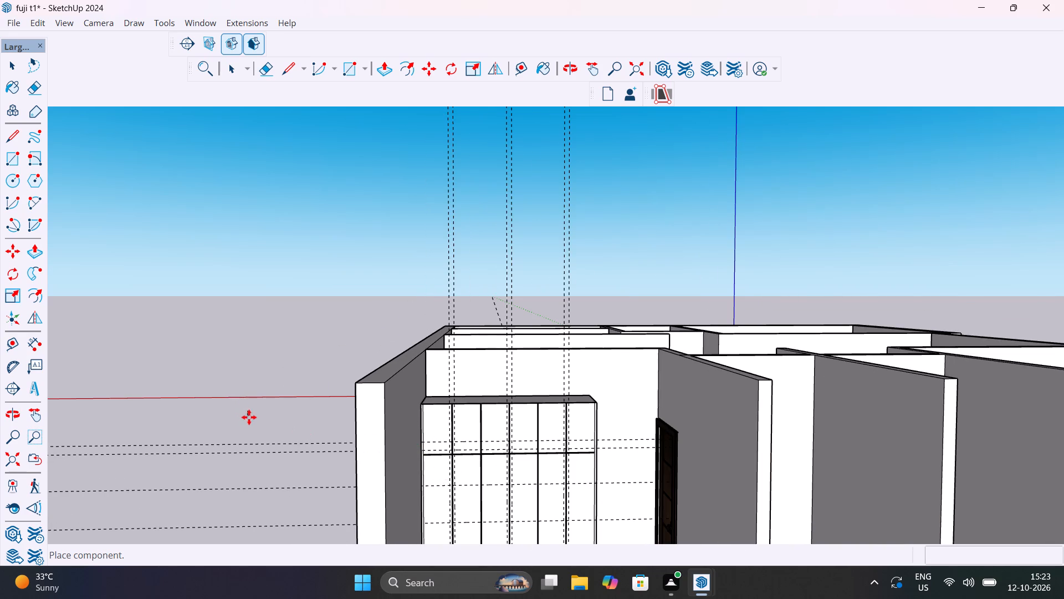
{"action": "left_click", "coordinate": [251, 418]}
{"action": "scroll", "coordinate": [247, 420], "scroll_direction": "up", "scroll_amount": 11}
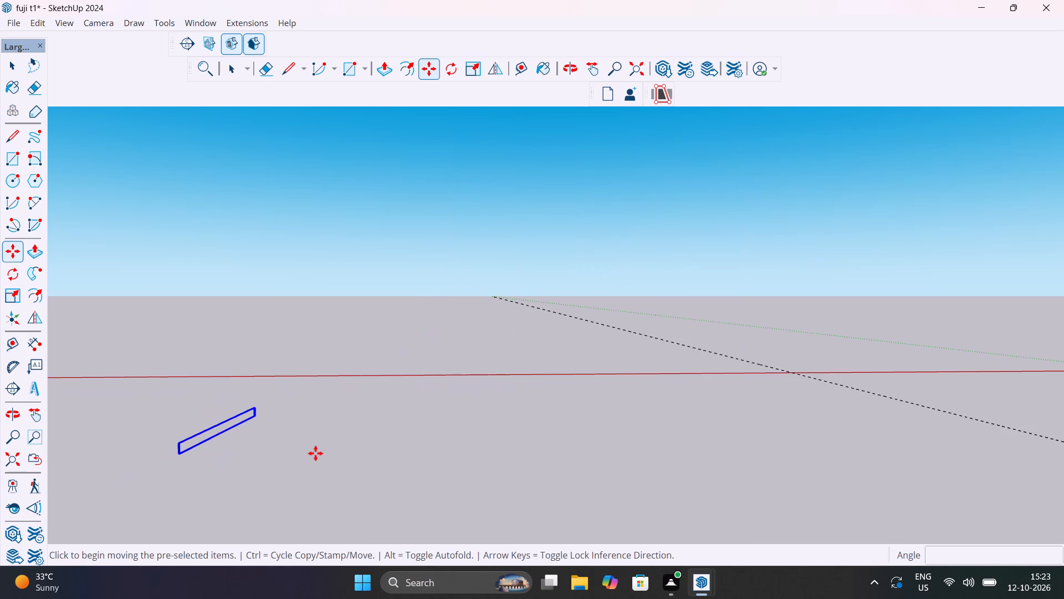
{"action": "key", "text": "space"}
{"action": "key", "text": "space"}
{"action": "scroll", "coordinate": [315, 449], "scroll_direction": "down", "scroll_amount": 10}
{"action": "left_click", "coordinate": [308, 449]}
{"action": "middle_click", "coordinate": [291, 450]}
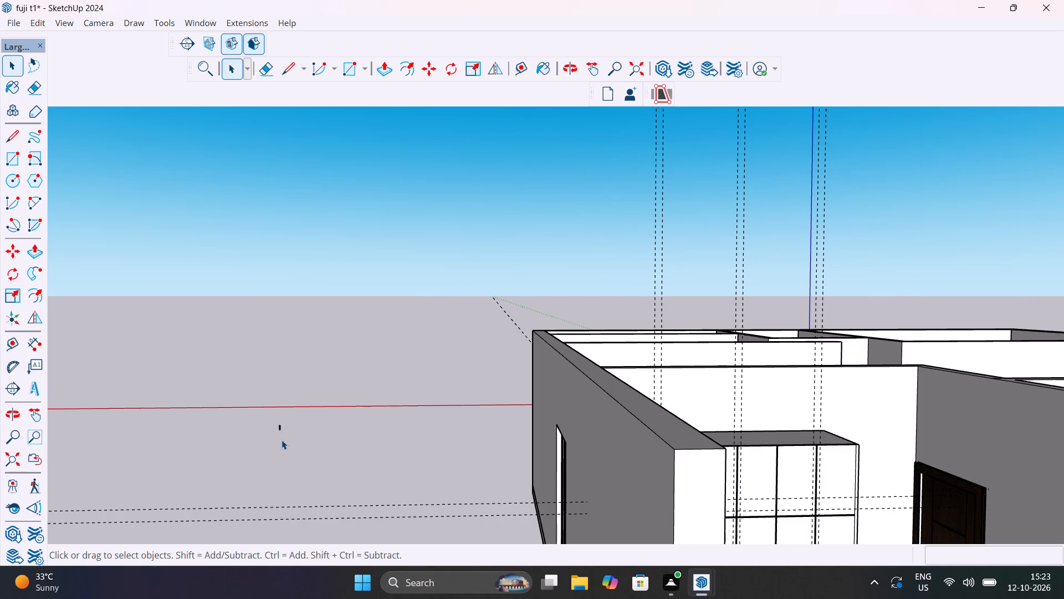
Copy the black bar handle from the ground onto the leftmost upper wardrobe door, close to the door's right edge.
{"action": "scroll", "coordinate": [282, 440], "scroll_direction": "up", "scroll_amount": 20}
{"action": "scroll", "coordinate": [282, 440], "scroll_direction": "up", "scroll_amount": 12}
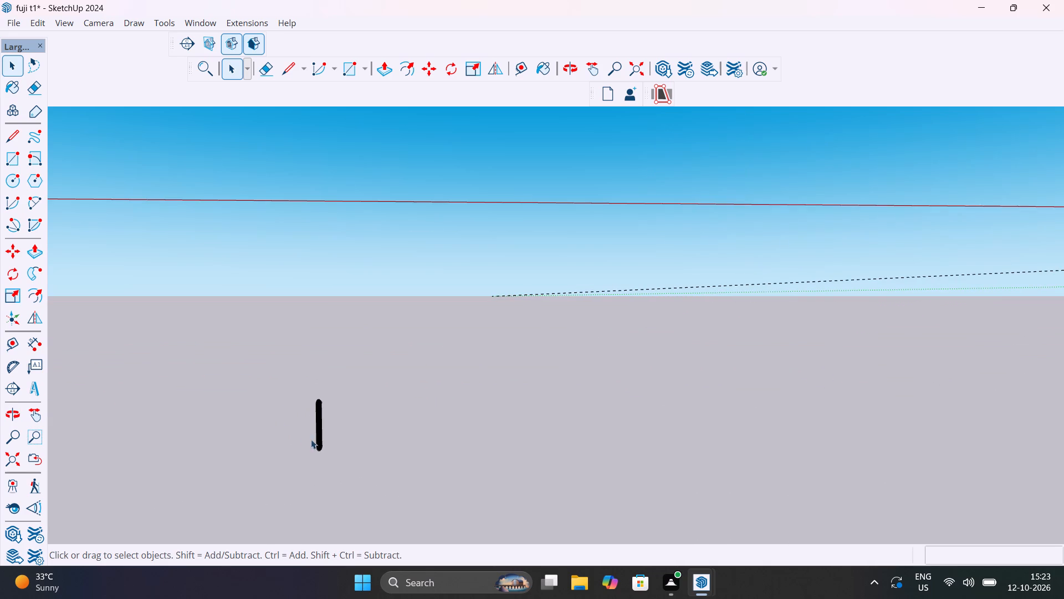
{"action": "middle_click_drag", "start_coordinate": [392, 436], "coordinate": [709, 444]}
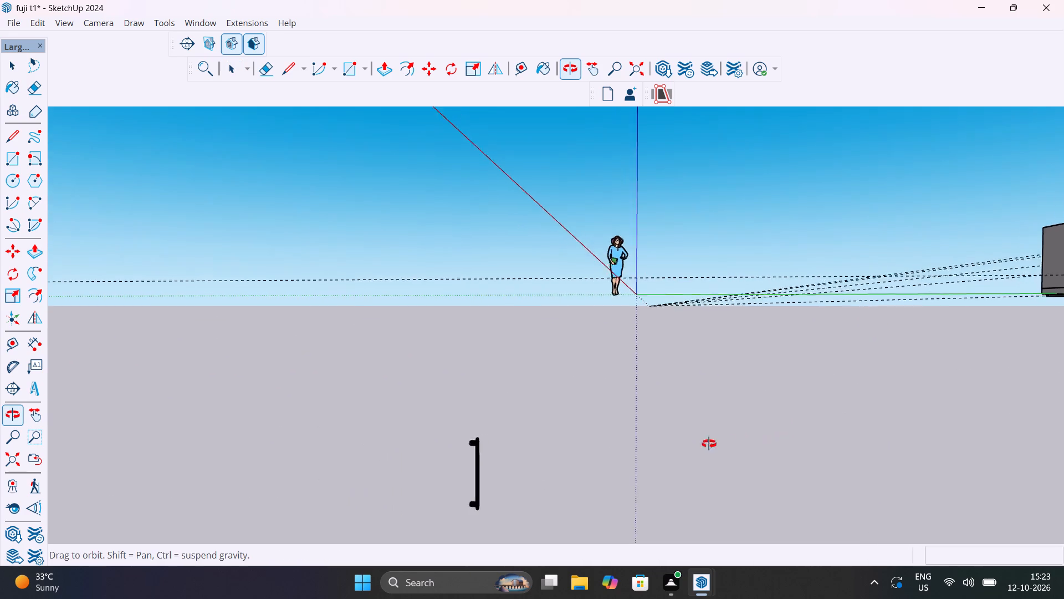
{"action": "middle_click_drag", "start_coordinate": [709, 444], "coordinate": [421, 473]}
{"action": "scroll", "coordinate": [308, 440], "scroll_direction": "up", "scroll_amount": 9}
{"action": "left_click", "coordinate": [342, 424]}
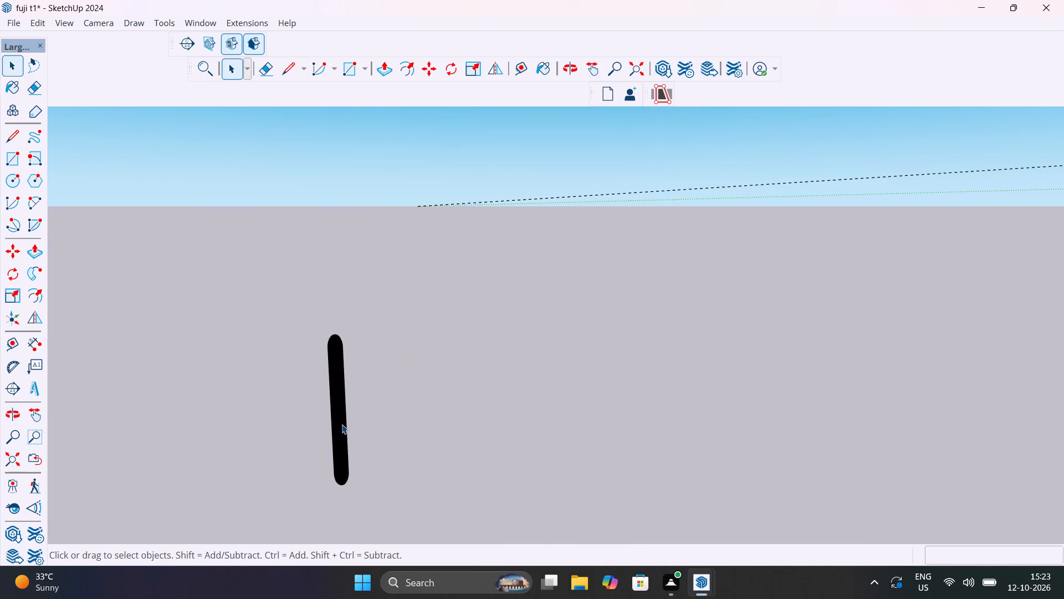
{"action": "key", "text": "m"}
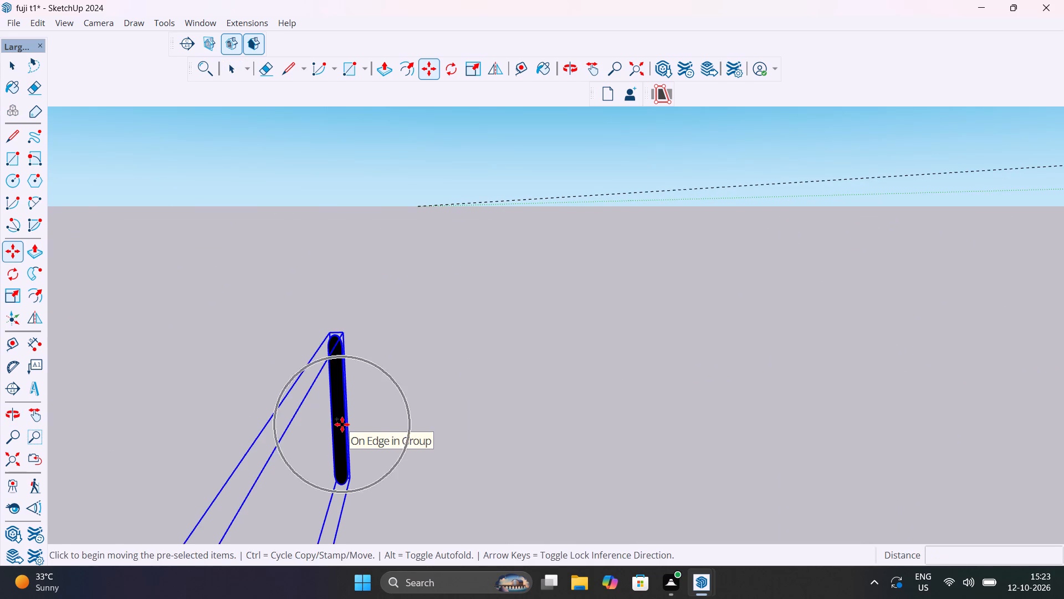
{"action": "left_click", "coordinate": [330, 334]}
{"action": "scroll", "coordinate": [461, 357], "scroll_direction": "down", "scroll_amount": 19}
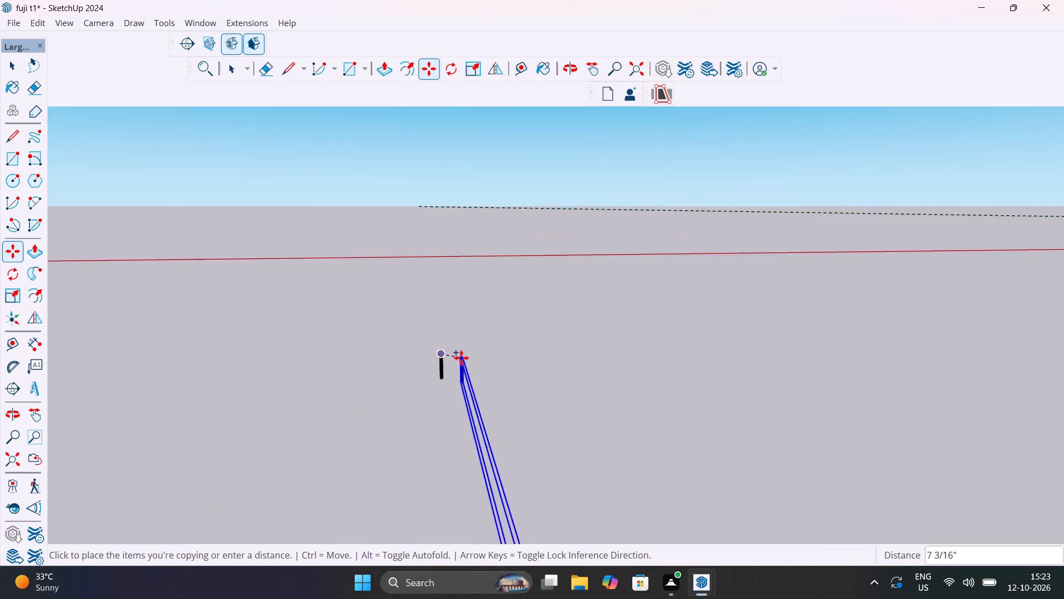
{"action": "scroll", "coordinate": [461, 358], "scroll_direction": "down", "scroll_amount": 20}
{"action": "scroll", "coordinate": [461, 358], "scroll_direction": "down", "scroll_amount": 19}
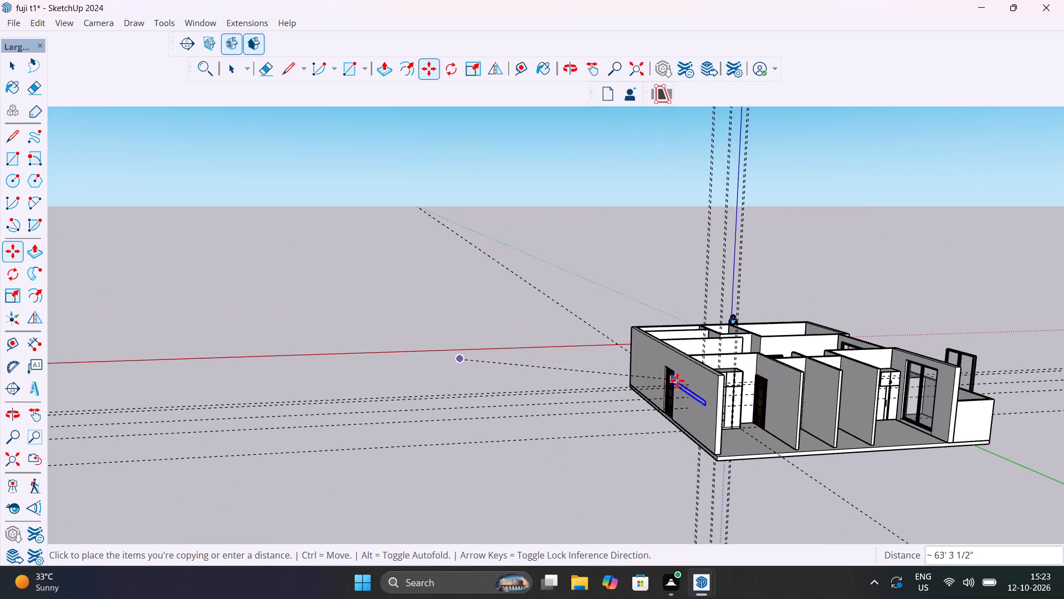
{"action": "scroll", "coordinate": [735, 385], "scroll_direction": "up", "scroll_amount": 19}
{"action": "scroll", "coordinate": [571, 337], "scroll_direction": "up", "scroll_amount": 3}
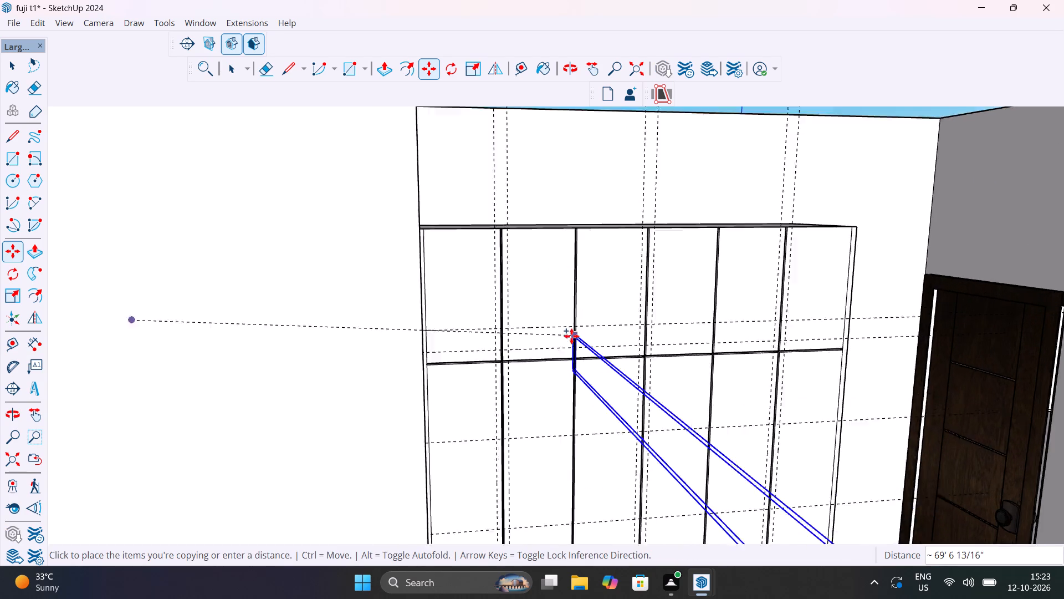
{"action": "scroll", "coordinate": [571, 336], "scroll_direction": "up", "scroll_amount": 9}
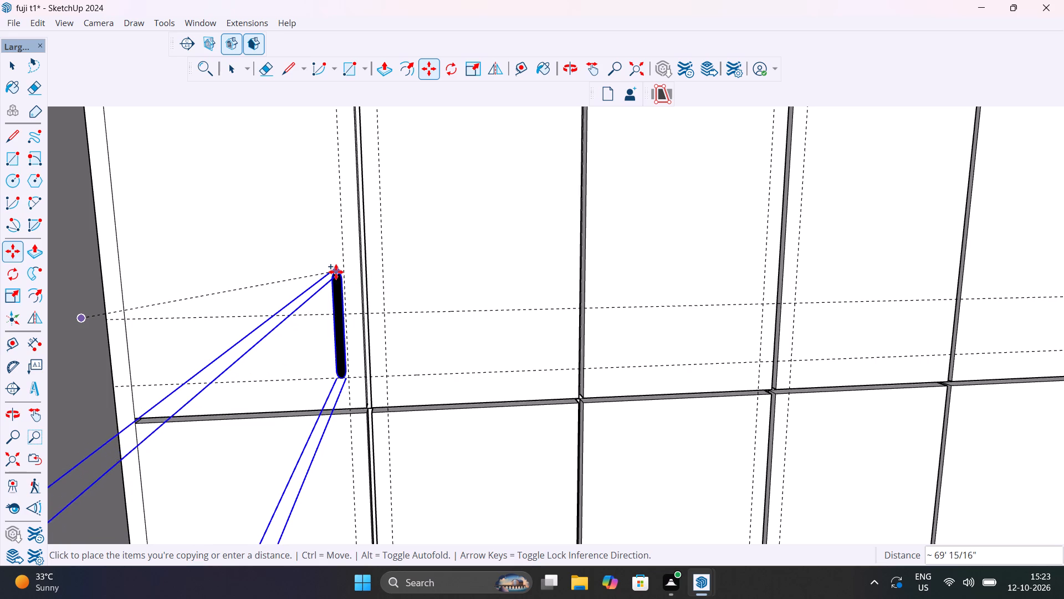
{"action": "left_click", "coordinate": [336, 274]}
Move the copied handle about 2 3/16" outward from the face of the upper wardrobe door.
{"action": "middle_click_drag", "start_coordinate": [366, 329], "coordinate": [265, 336]}
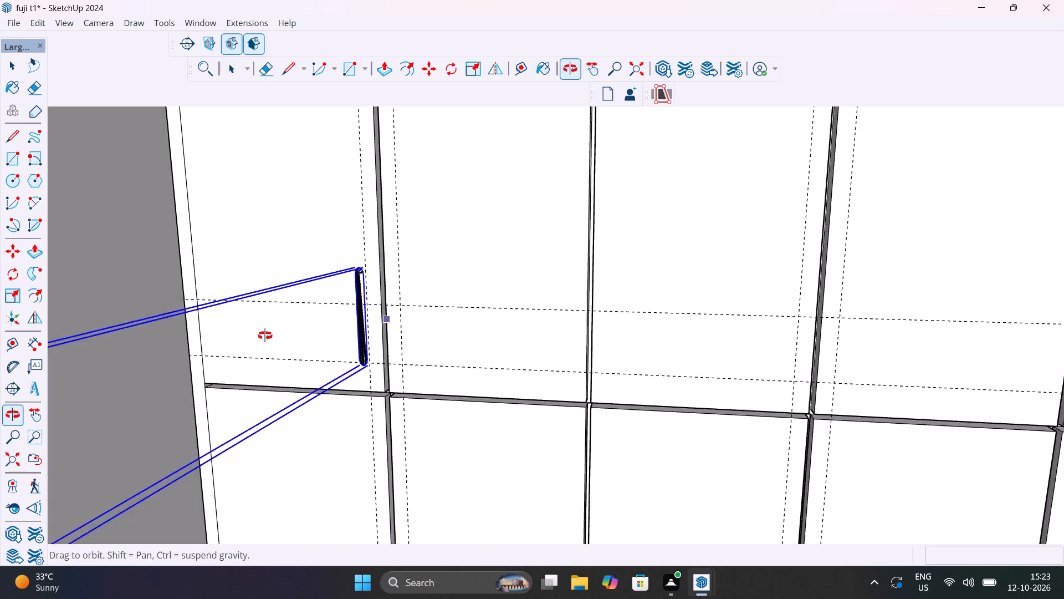
{"action": "middle_click_drag", "start_coordinate": [265, 336], "coordinate": [165, 352]}
{"action": "key", "text": "m"}
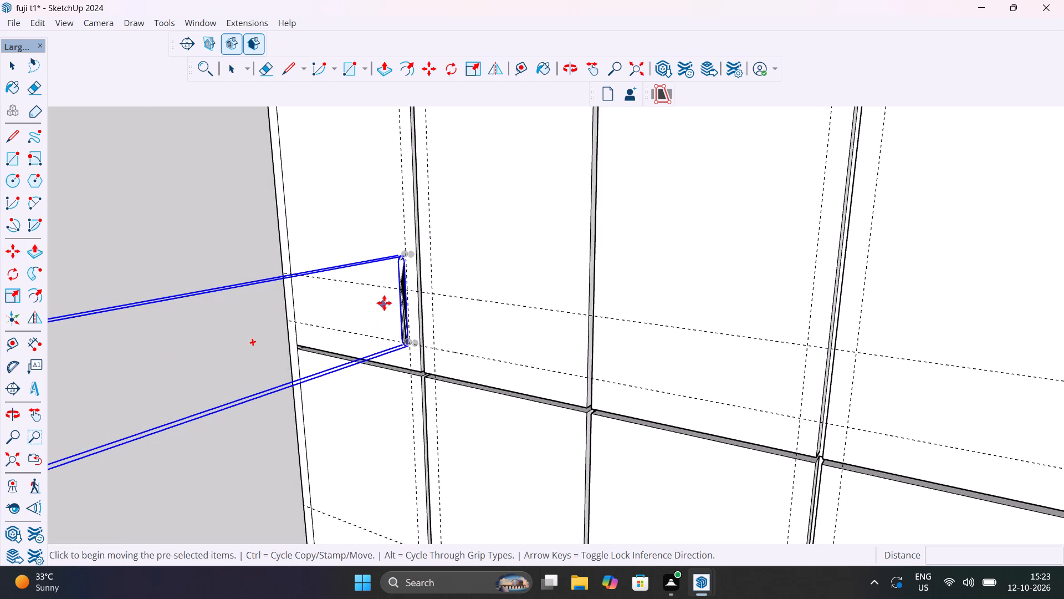
{"action": "left_click", "coordinate": [398, 307]}
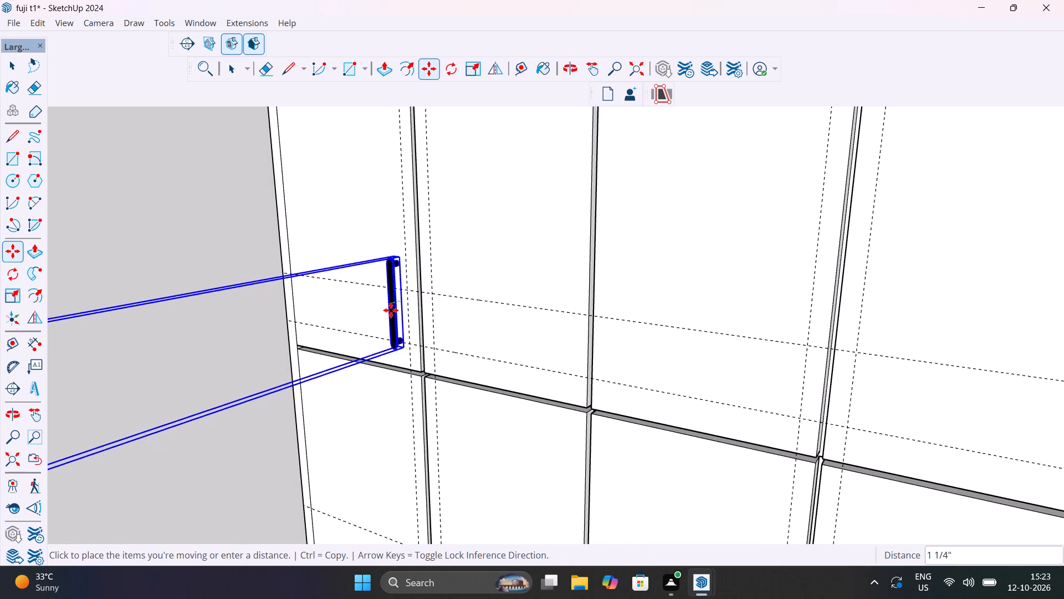
{"action": "left_click", "coordinate": [381, 312]}
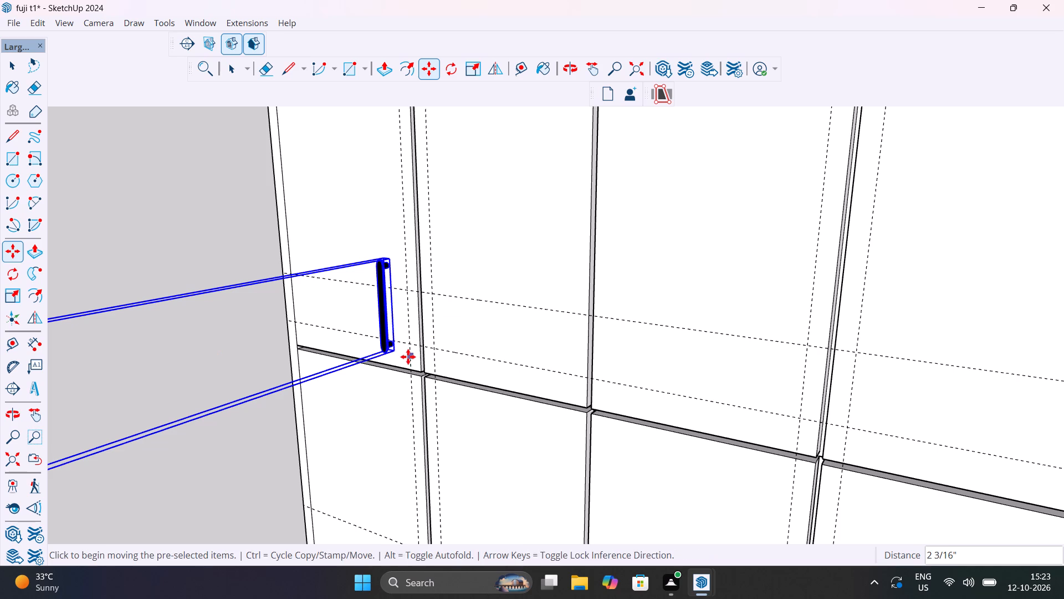
Explode the bar handle component on the leftmost upper wardrobe door.
{"action": "key", "text": "space"}
{"action": "scroll", "coordinate": [310, 424], "scroll_direction": "down", "scroll_amount": 19}
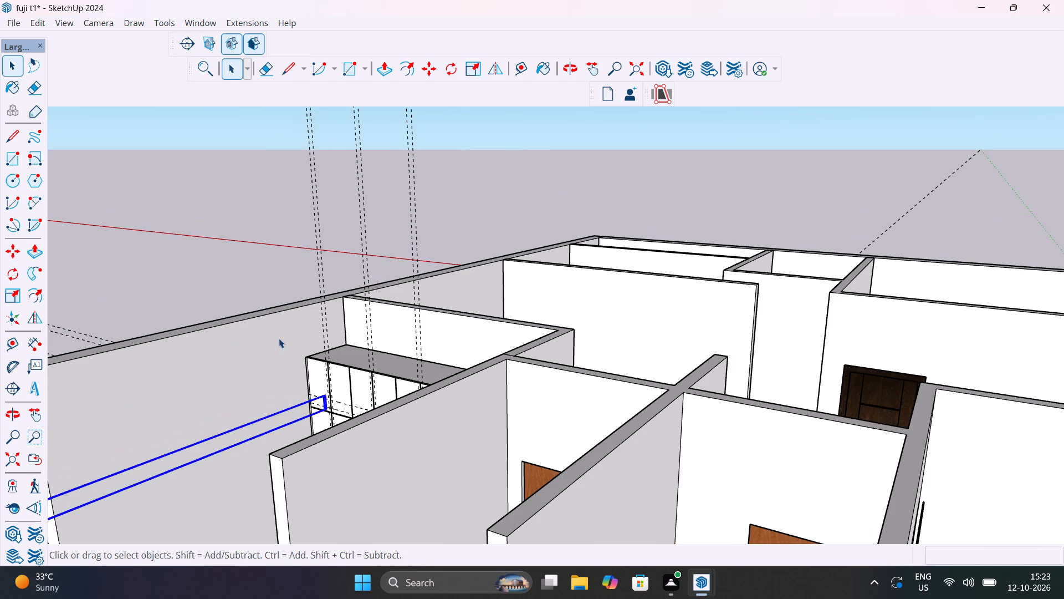
{"action": "left_click", "coordinate": [247, 275]}
{"action": "scroll", "coordinate": [323, 409], "scroll_direction": "up", "scroll_amount": 11}
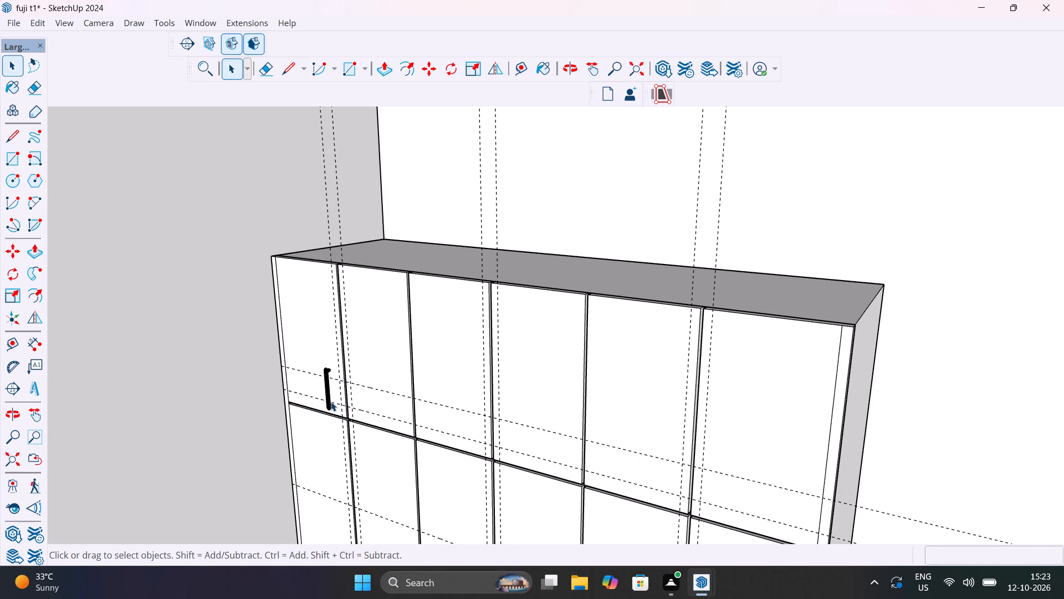
{"action": "left_click", "coordinate": [327, 402]}
{"action": "right_click", "coordinate": [327, 402]}
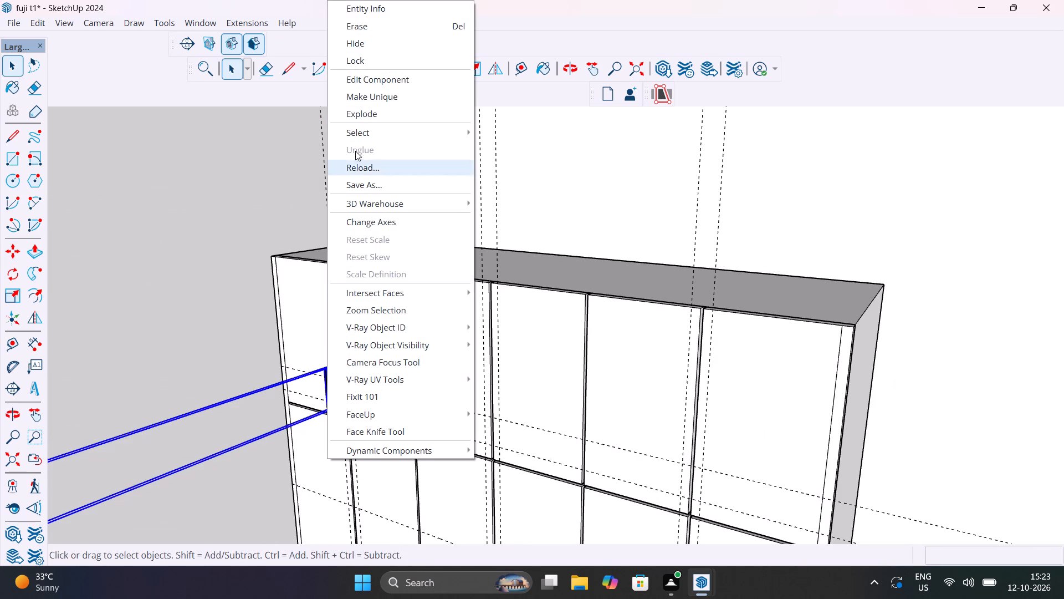
{"action": "left_click", "coordinate": [371, 118]}
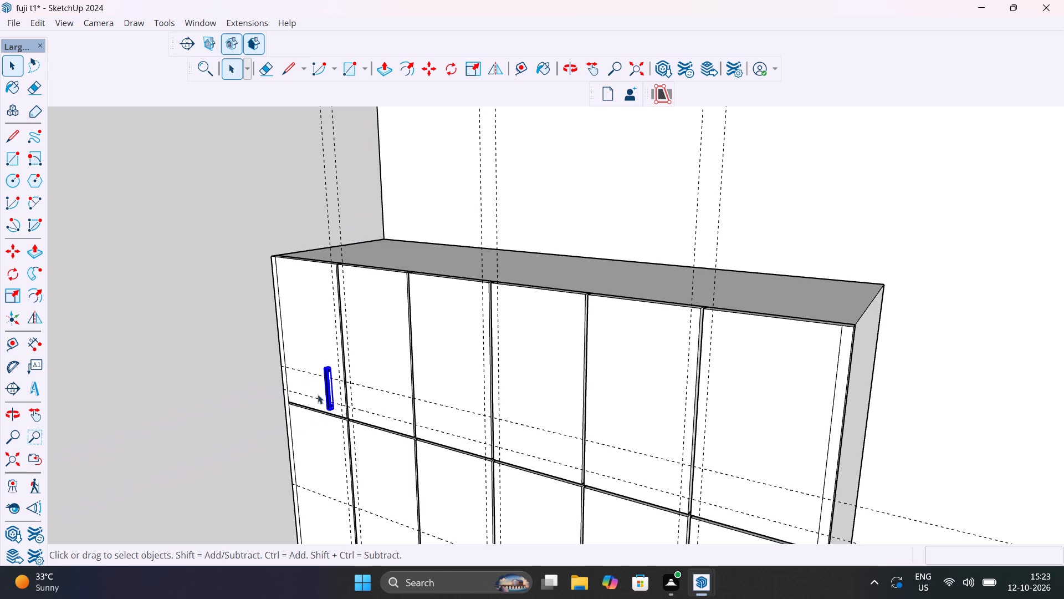
Move the handle about 1 1/2" by its bottom back corner onto the guide intersection near the leftmost upper door's right edge.
{"action": "scroll", "coordinate": [337, 408], "scroll_direction": "up", "scroll_amount": 12}
{"action": "middle_click_drag", "start_coordinate": [327, 408], "coordinate": [288, 382]}
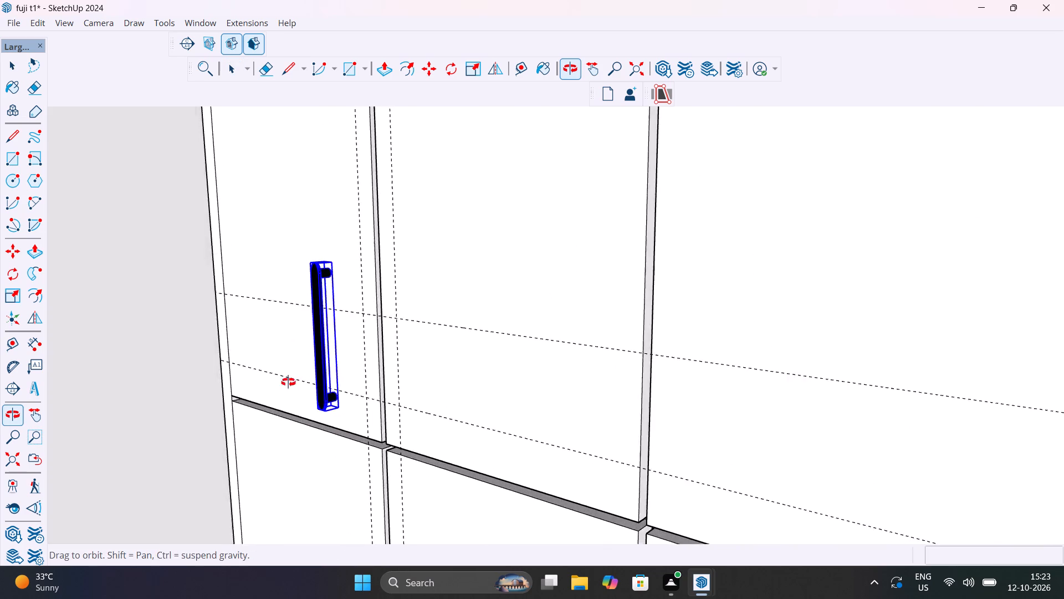
{"action": "middle_click_drag", "start_coordinate": [288, 382], "coordinate": [234, 382]}
{"action": "scroll", "coordinate": [349, 387], "scroll_direction": "up", "scroll_amount": 6}
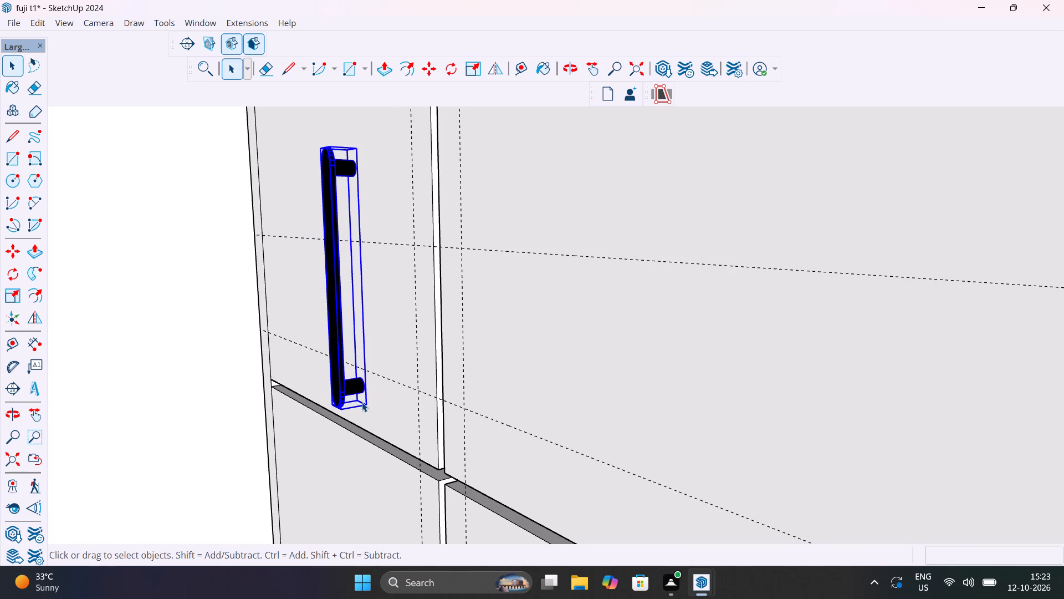
{"action": "key", "text": "m"}
{"action": "left_click", "coordinate": [364, 402]}
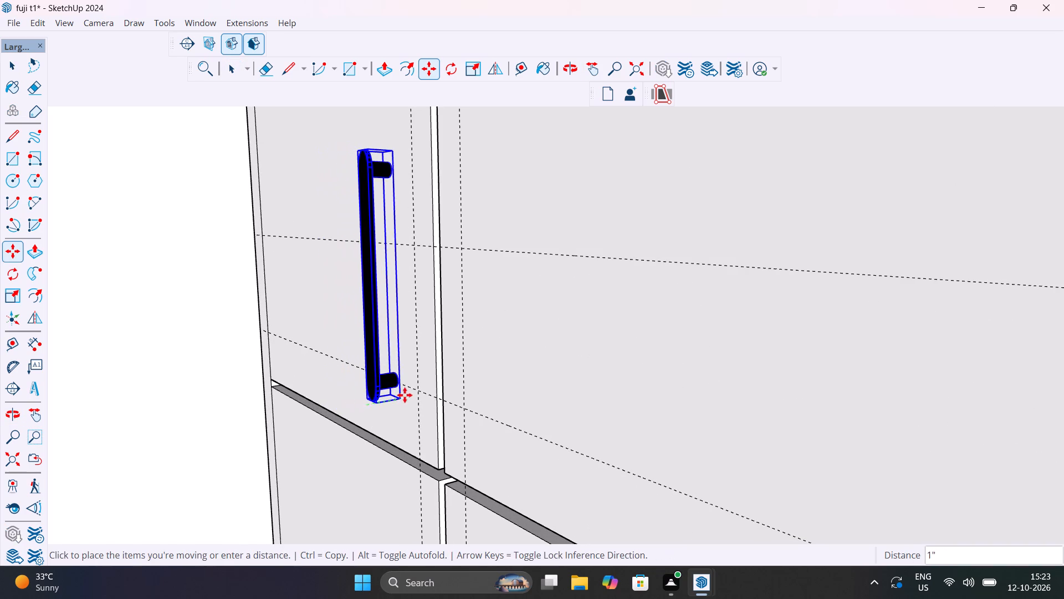
{"action": "left_click", "coordinate": [418, 394]}
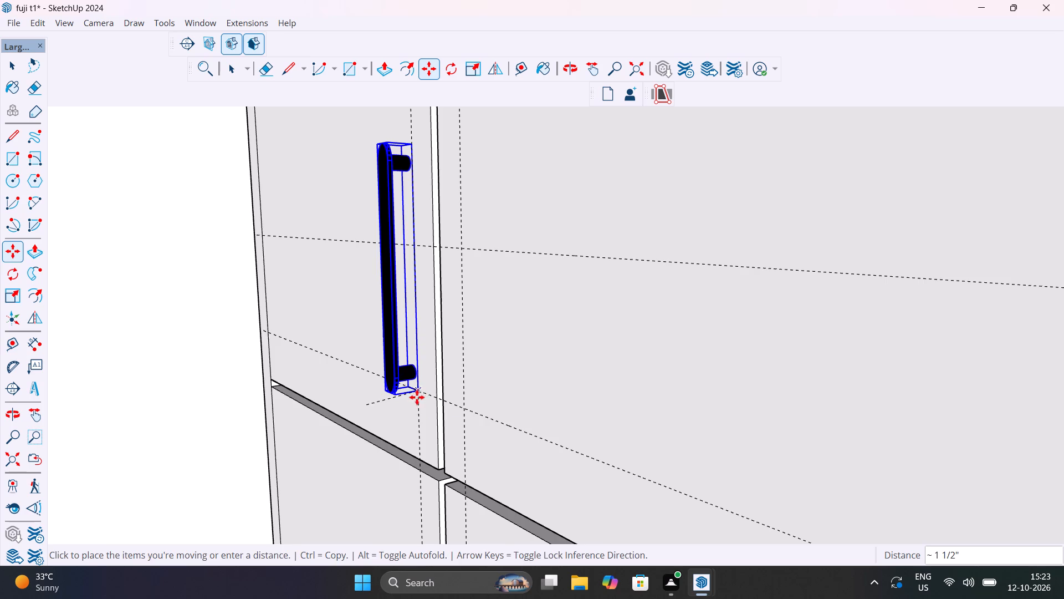
Copy the handle about 2 7/8" across to the guide intersection near the left edge of the second upper wardrobe door.
{"action": "scroll", "coordinate": [415, 397], "scroll_direction": "down", "scroll_amount": 13}
{"action": "middle_click_drag", "start_coordinate": [419, 398], "coordinate": [573, 402]}
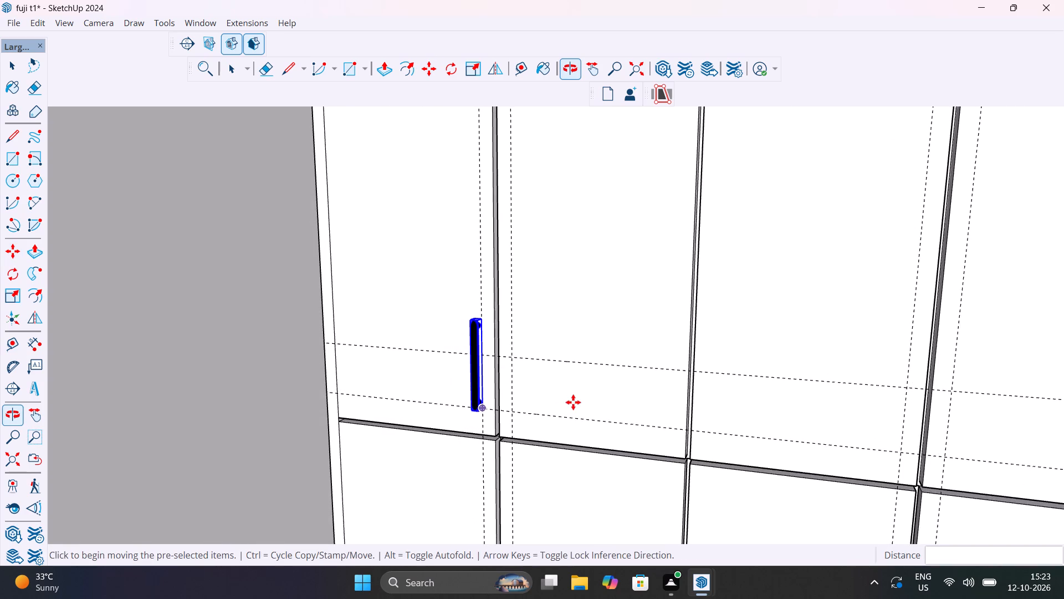
{"action": "scroll", "coordinate": [573, 402], "scroll_direction": "down", "scroll_amount": 5}
{"action": "scroll", "coordinate": [510, 399], "scroll_direction": "up", "scroll_amount": 11}
{"action": "middle_click_drag", "start_coordinate": [510, 399], "coordinate": [551, 413]}
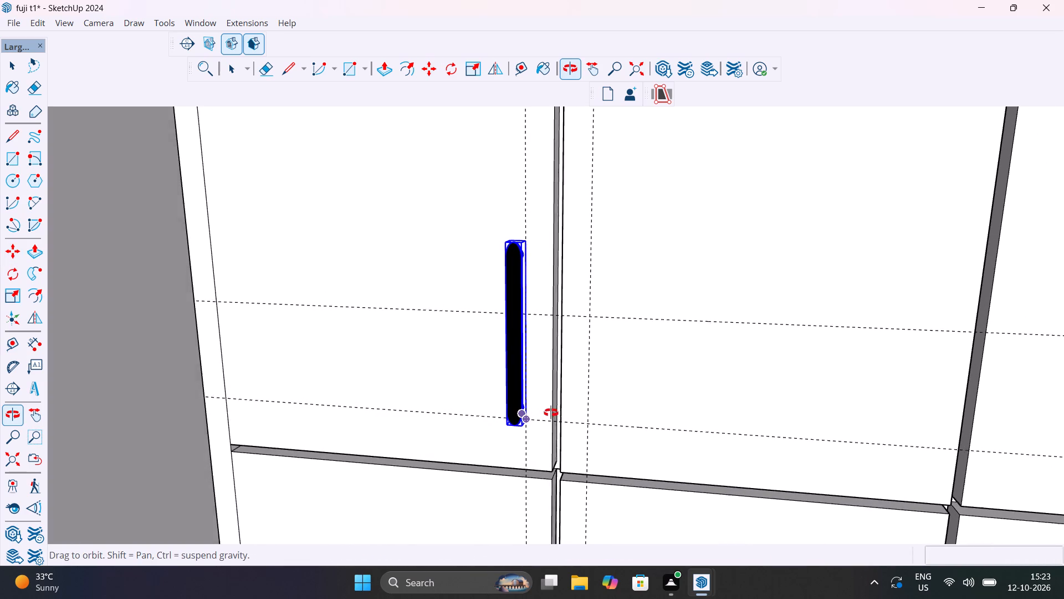
{"action": "middle_click_drag", "start_coordinate": [551, 413], "coordinate": [554, 413]}
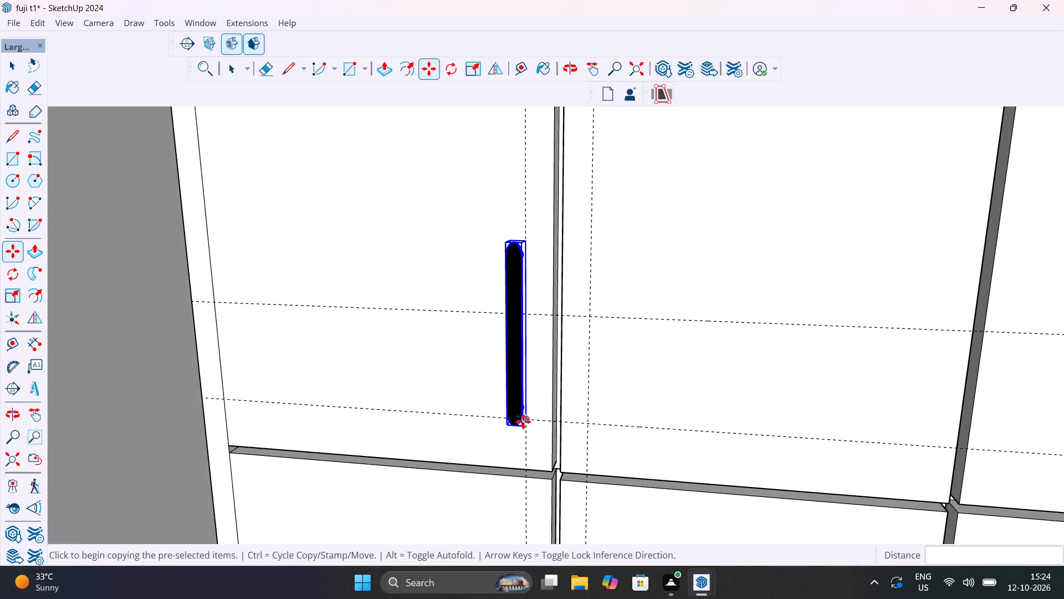
{"action": "left_click", "coordinate": [508, 423]}
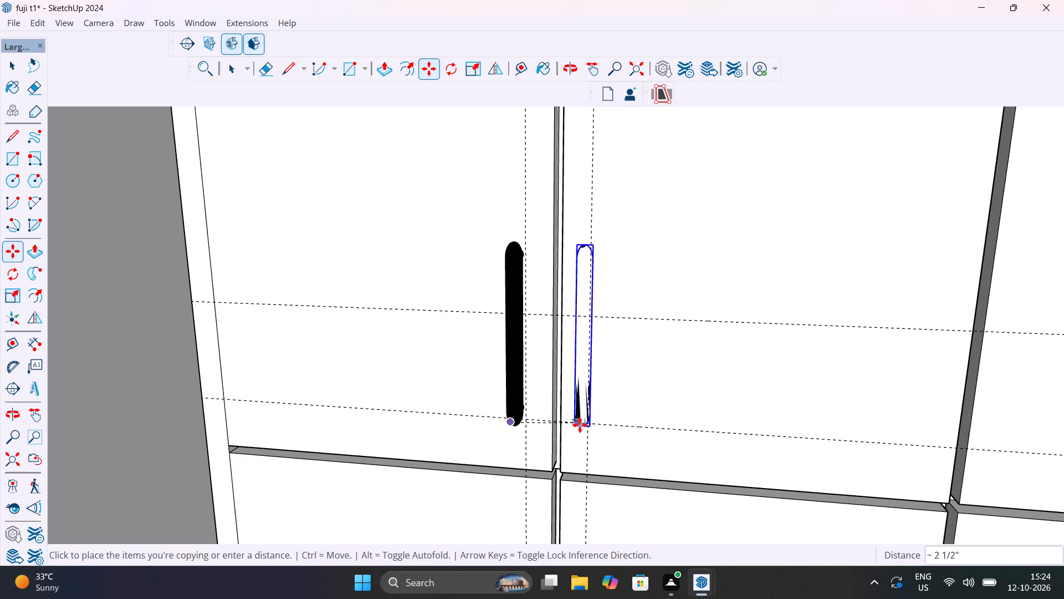
{"action": "middle_click_drag", "start_coordinate": [591, 428], "coordinate": [722, 419]}
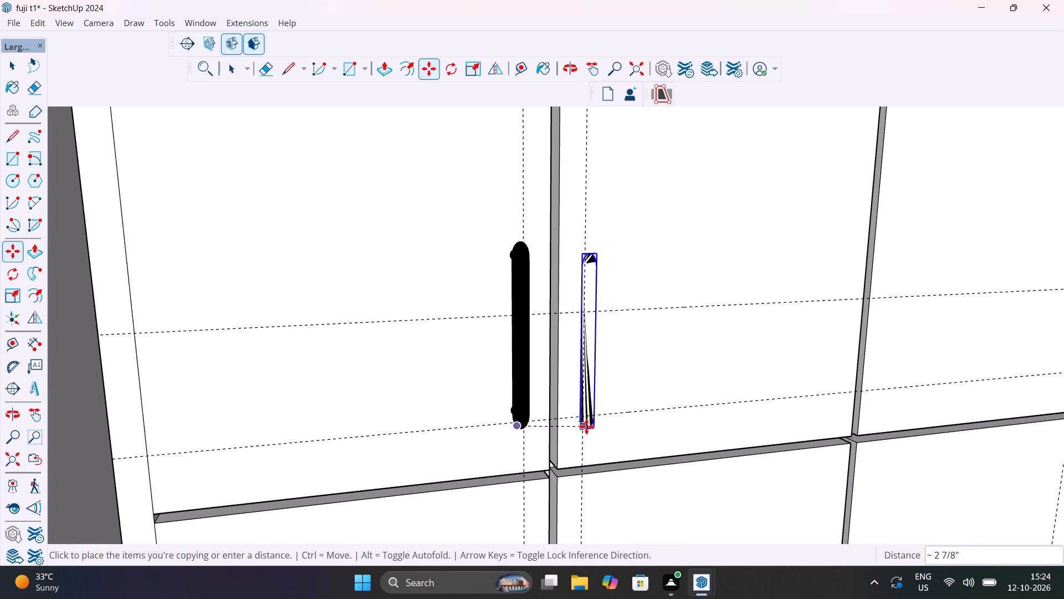
{"action": "left_click", "coordinate": [591, 425]}
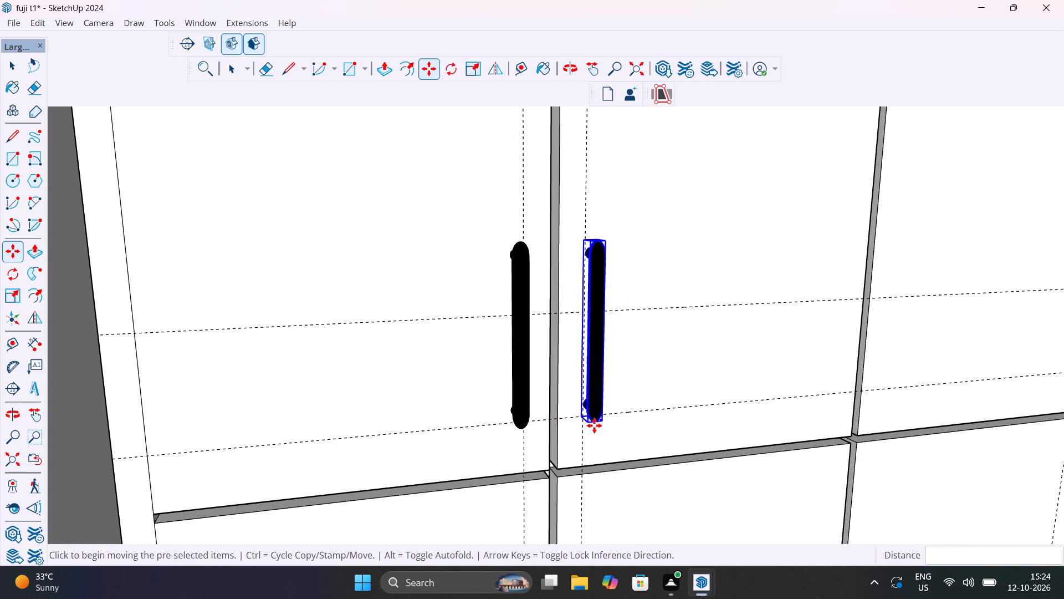
Copy the second door's handle to the guide intersection near the right edge of the third upper wardrobe door.
{"action": "middle_click_drag", "start_coordinate": [567, 395], "coordinate": [560, 392]}
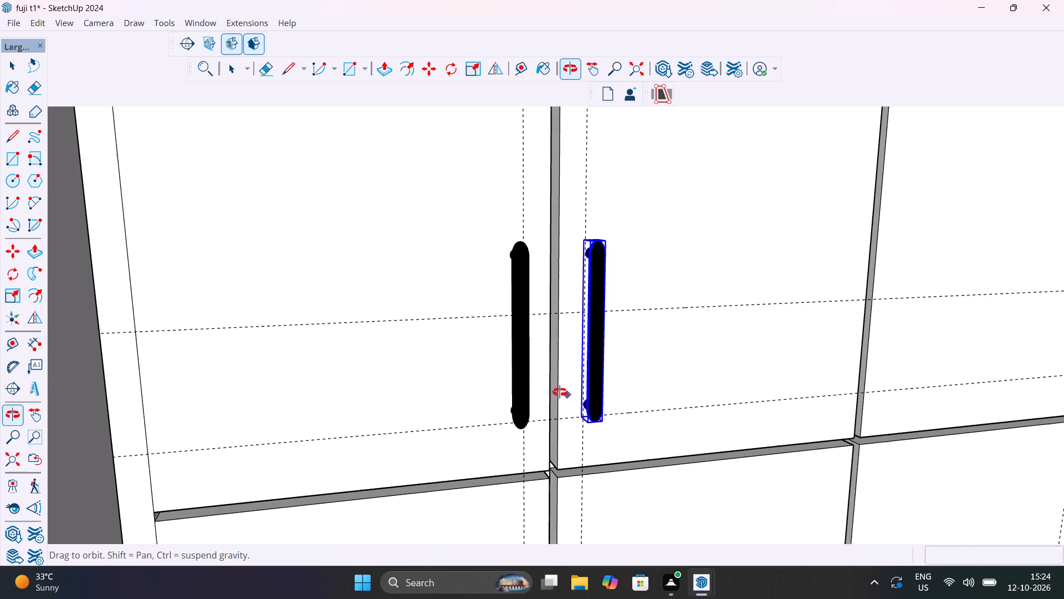
{"action": "middle_click_drag", "start_coordinate": [560, 392], "coordinate": [620, 407]}
{"action": "left_click", "coordinate": [575, 413]}
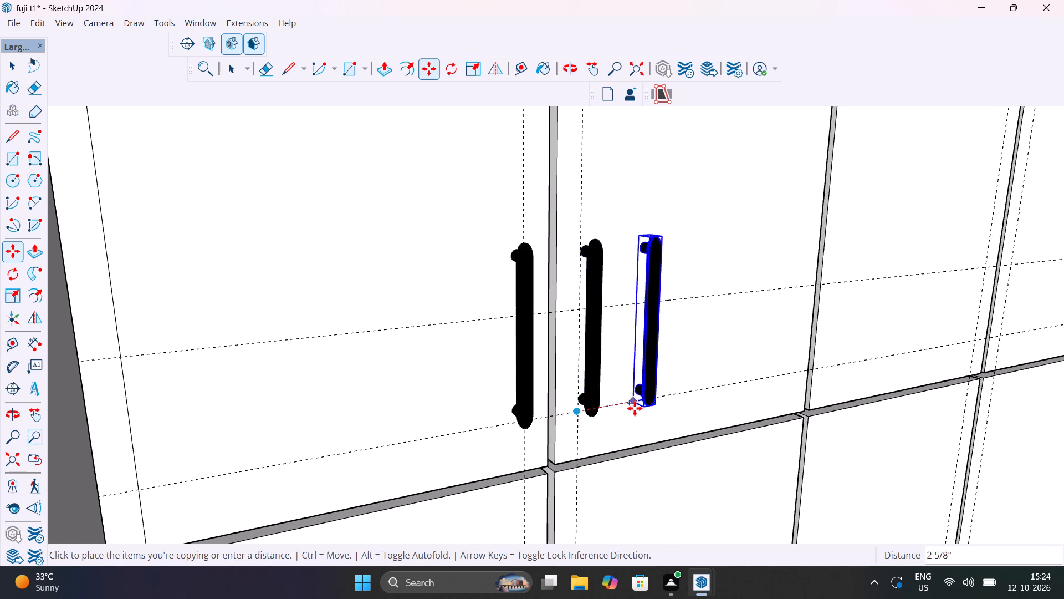
{"action": "scroll", "coordinate": [633, 408], "scroll_direction": "down", "scroll_amount": 7}
{"action": "scroll", "coordinate": [638, 408], "scroll_direction": "up", "scroll_amount": 17}
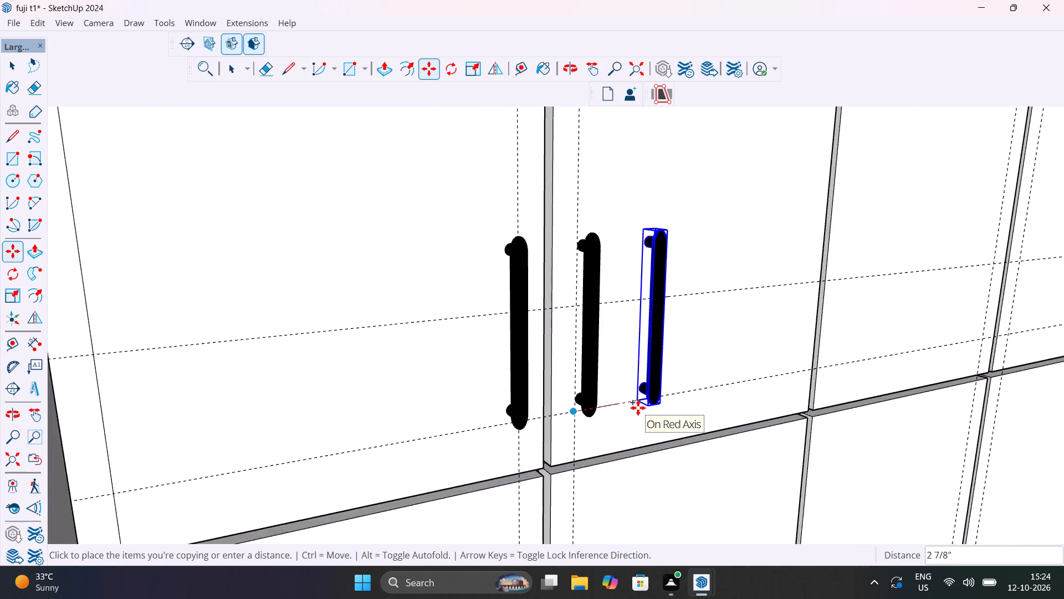
{"action": "scroll", "coordinate": [638, 408], "scroll_direction": "up", "scroll_amount": 3}
{"action": "middle_click_drag", "start_coordinate": [808, 399], "coordinate": [201, 443], "text": "shift"}
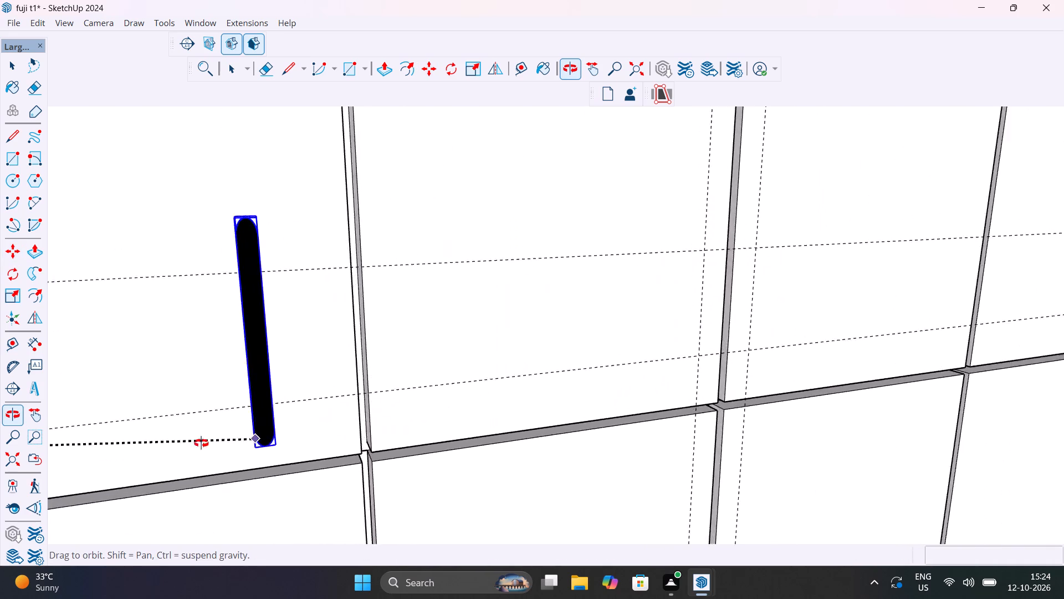
{"action": "middle_click_drag", "start_coordinate": [201, 443], "coordinate": [161, 443], "text": "shift"}
{"action": "left_click", "coordinate": [740, 386]}
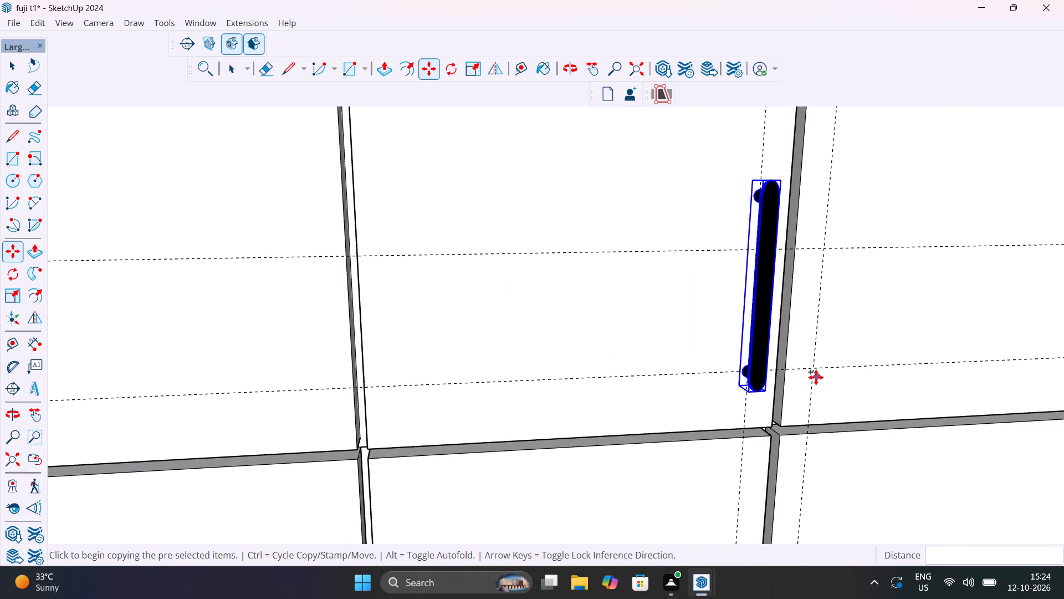
Copy the third door's handle about 2 11/16" across to the guide near the left edge of the fourth upper door.
{"action": "left_click", "coordinate": [748, 377]}
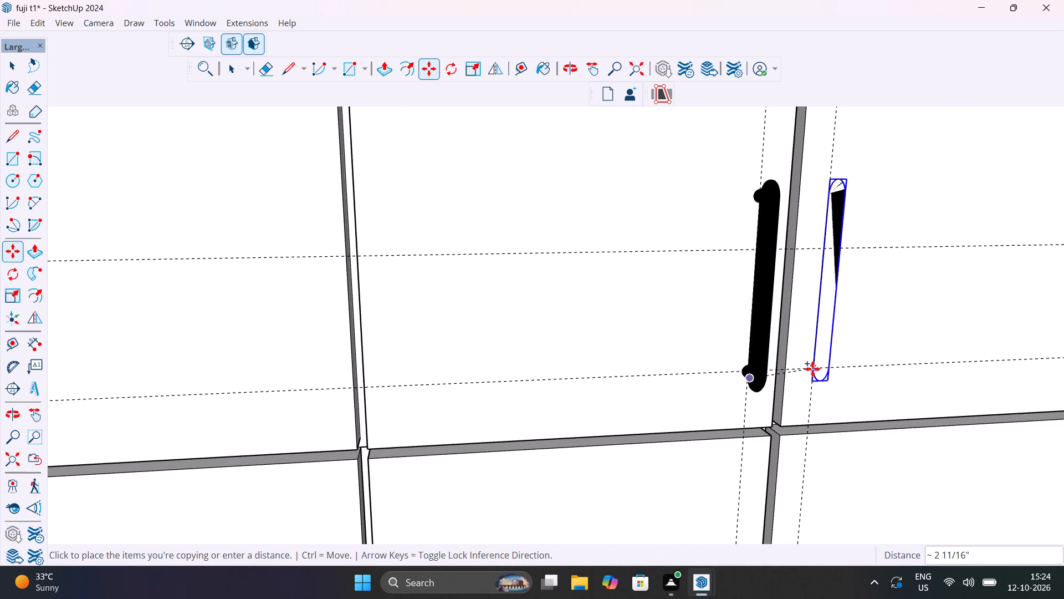
{"action": "left_click", "coordinate": [819, 377]}
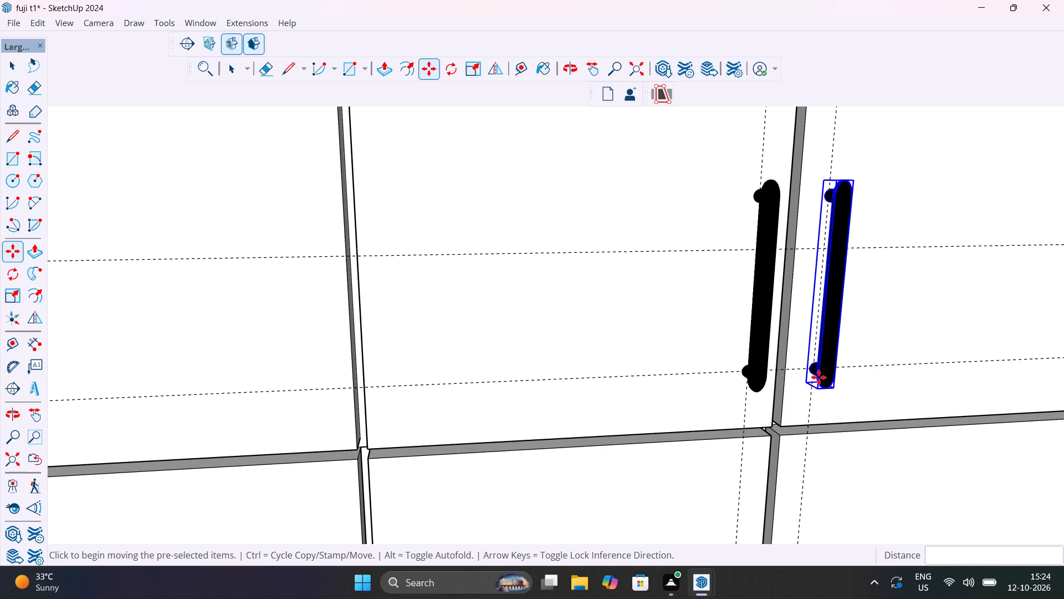
Copy the fourth door's handle to the guide intersection near the right edge of the fifth upper wardrobe door.
{"action": "left_click", "coordinate": [815, 376]}
{"action": "scroll", "coordinate": [858, 372], "scroll_direction": "down", "scroll_amount": 13}
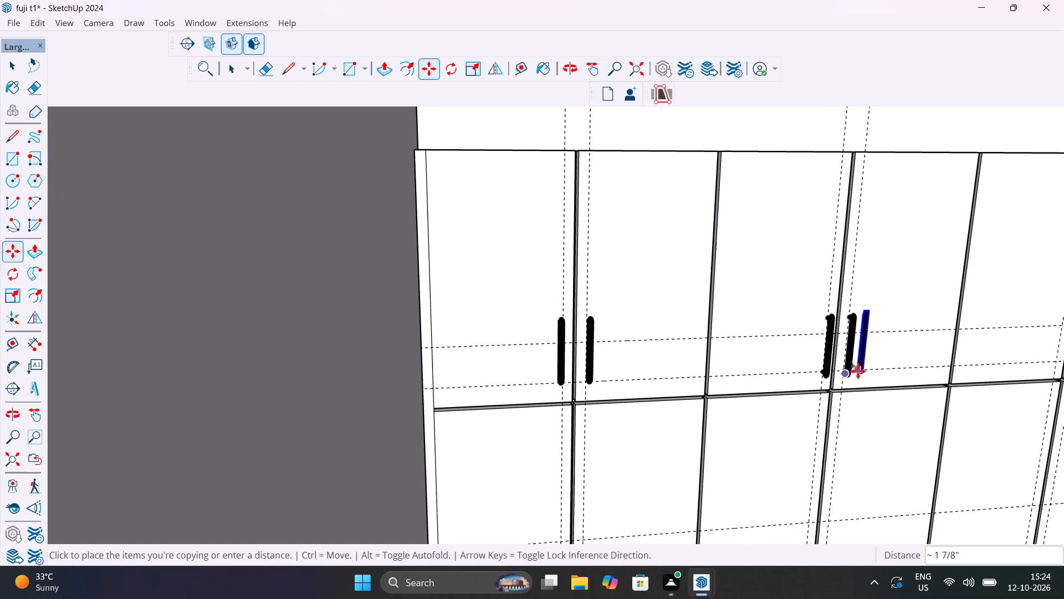
{"action": "middle_click_drag", "start_coordinate": [860, 372], "coordinate": [487, 403], "text": "ctrl"}
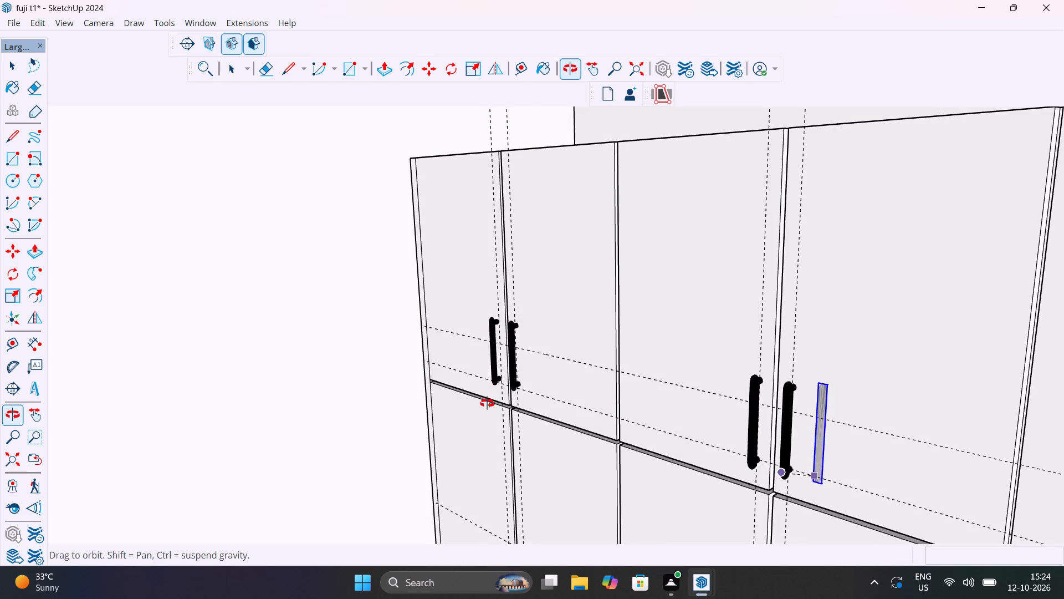
{"action": "middle_click_drag", "start_coordinate": [487, 403], "coordinate": [375, 392], "text": "ctrl"}
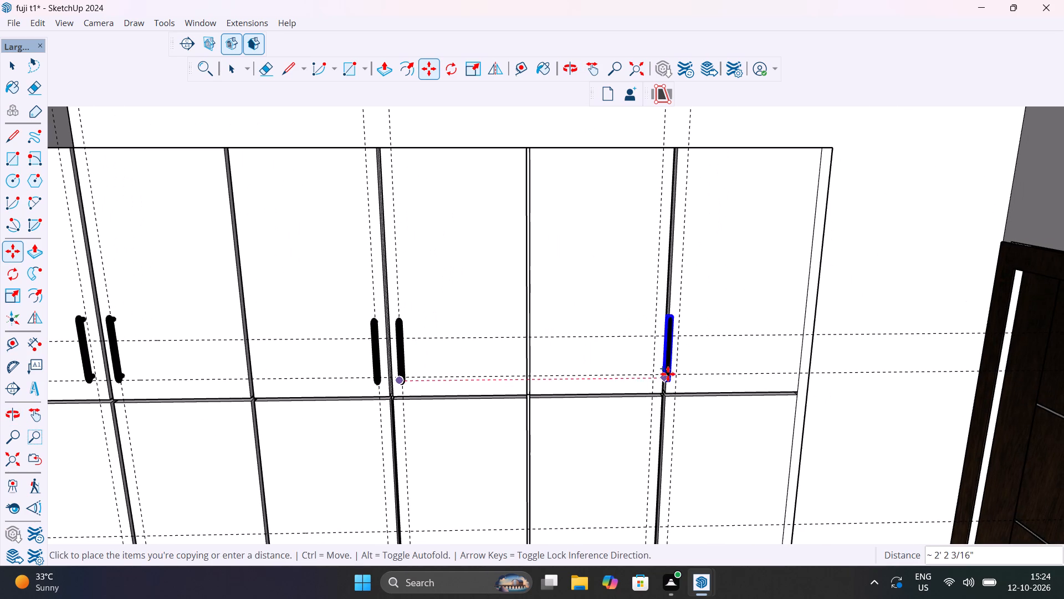
{"action": "scroll", "coordinate": [650, 383], "scroll_direction": "up", "scroll_amount": 5}
{"action": "middle_click_drag", "start_coordinate": [650, 384], "coordinate": [656, 382]}
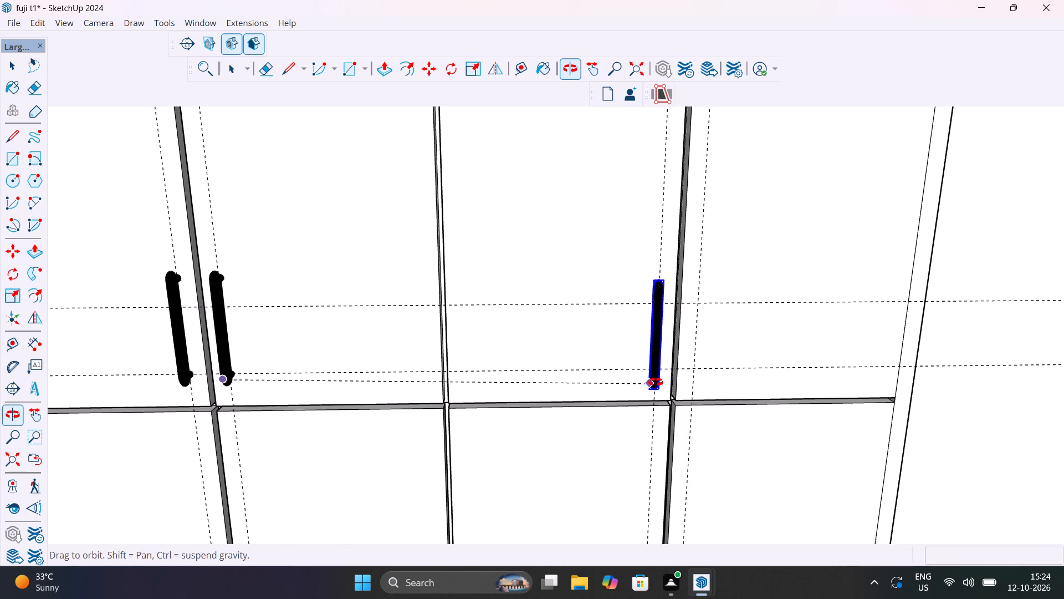
{"action": "middle_click_drag", "start_coordinate": [656, 382], "coordinate": [735, 372]}
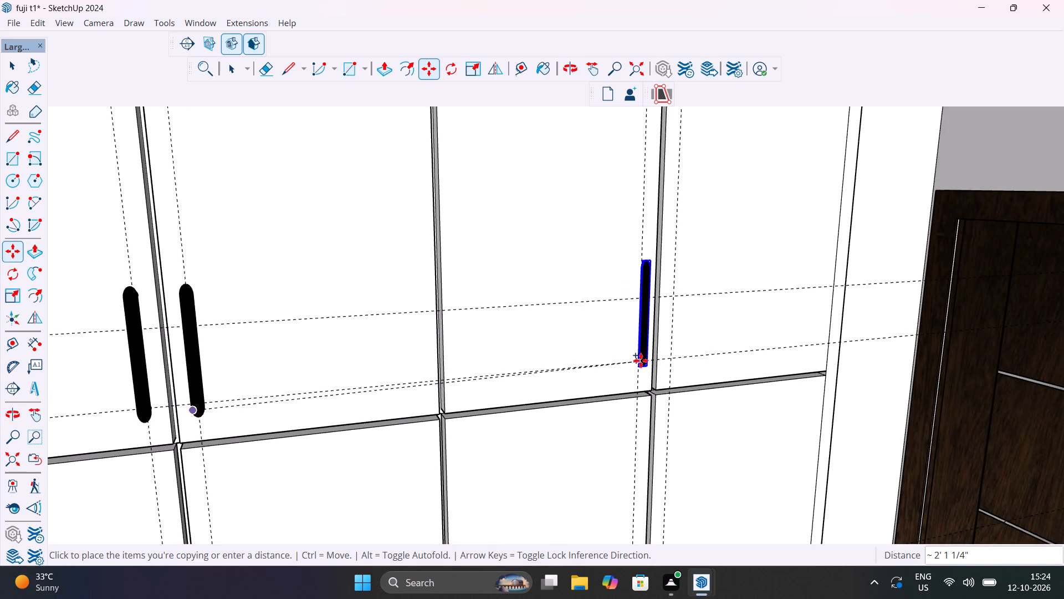
{"action": "middle_click_drag", "start_coordinate": [639, 359], "coordinate": [713, 354]}
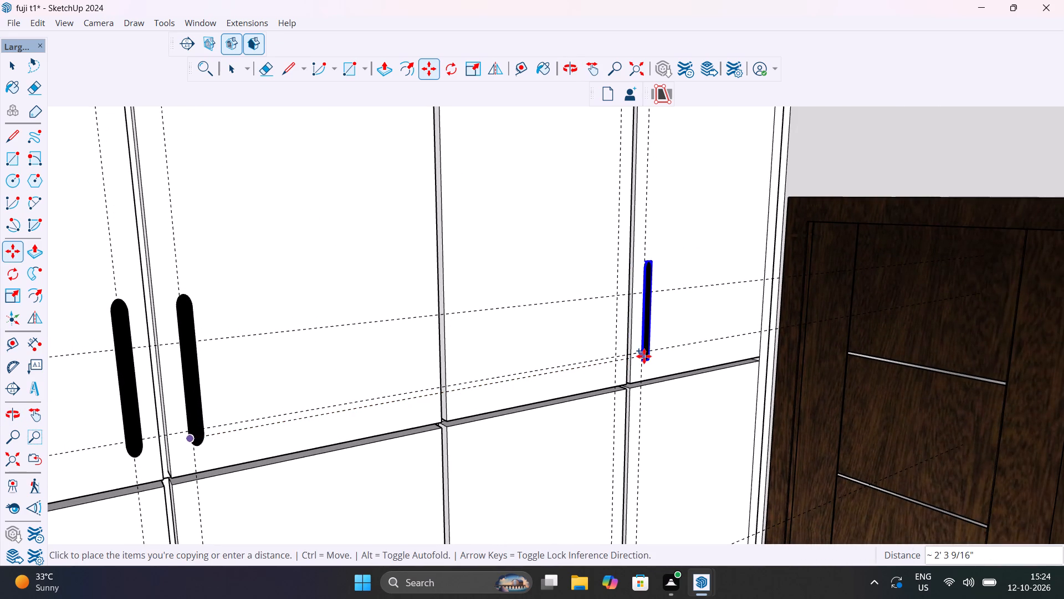
{"action": "left_click", "coordinate": [616, 359]}
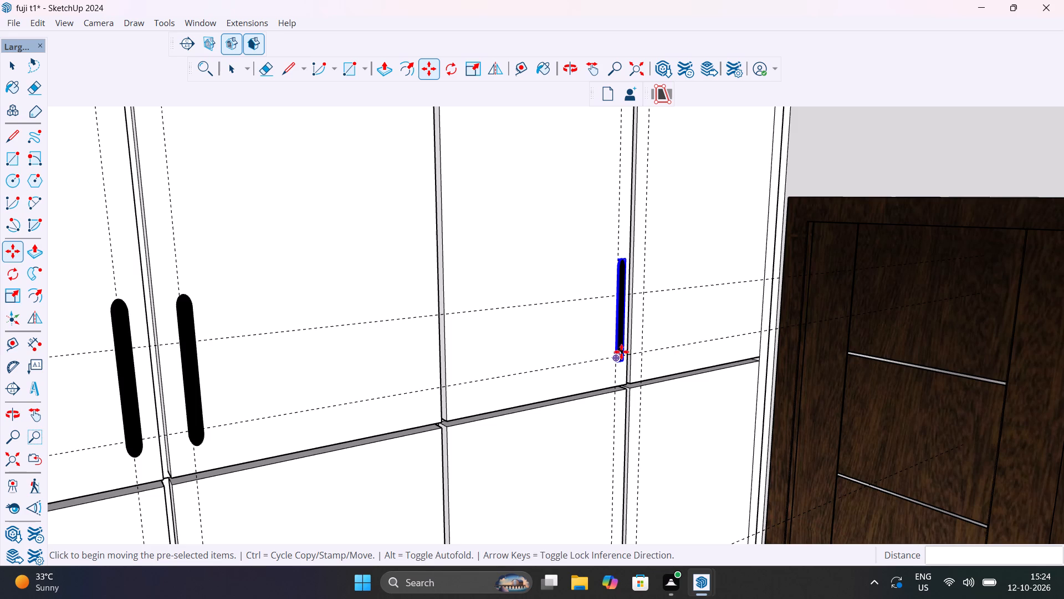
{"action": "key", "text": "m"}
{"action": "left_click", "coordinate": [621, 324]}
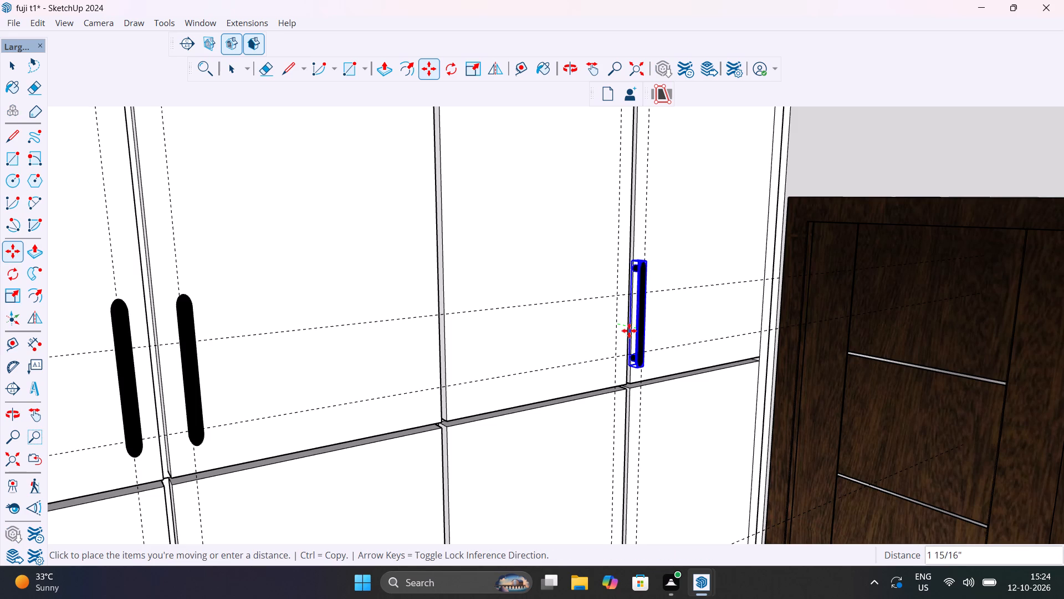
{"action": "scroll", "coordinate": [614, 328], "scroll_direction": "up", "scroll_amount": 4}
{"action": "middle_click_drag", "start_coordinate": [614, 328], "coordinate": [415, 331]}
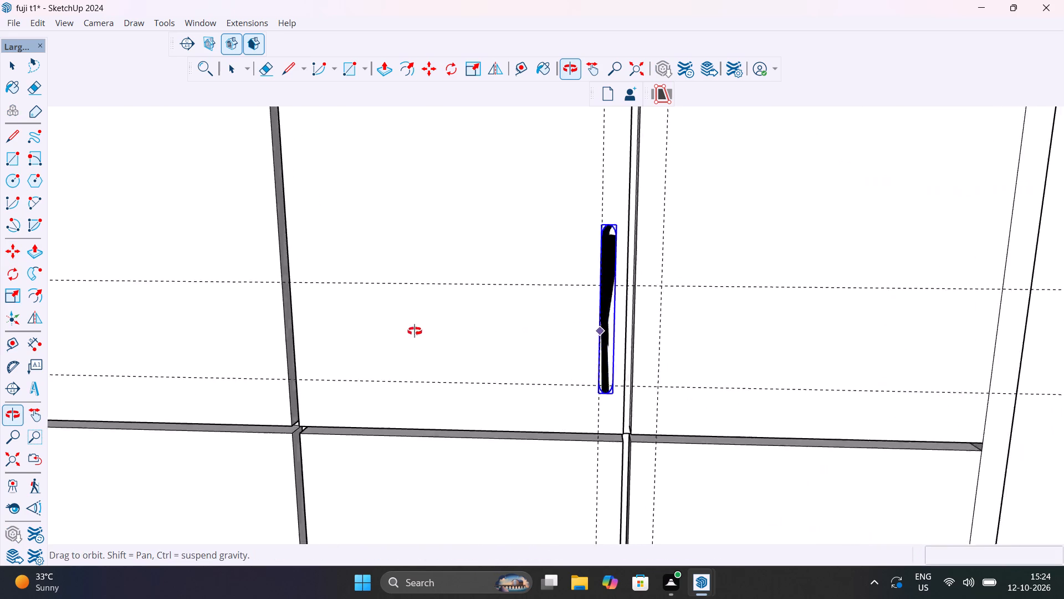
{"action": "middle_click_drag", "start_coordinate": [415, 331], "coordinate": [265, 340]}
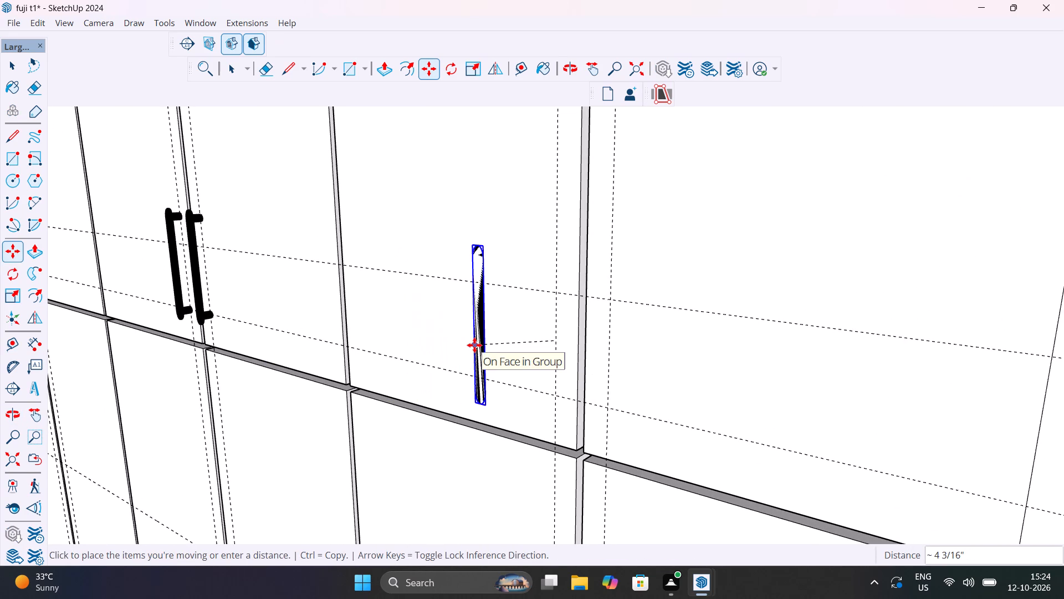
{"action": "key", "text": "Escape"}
Move the fifth upper door's handle about 7/8" outward from the door face.
{"action": "middle_click_drag", "start_coordinate": [564, 402], "coordinate": [475, 394]}
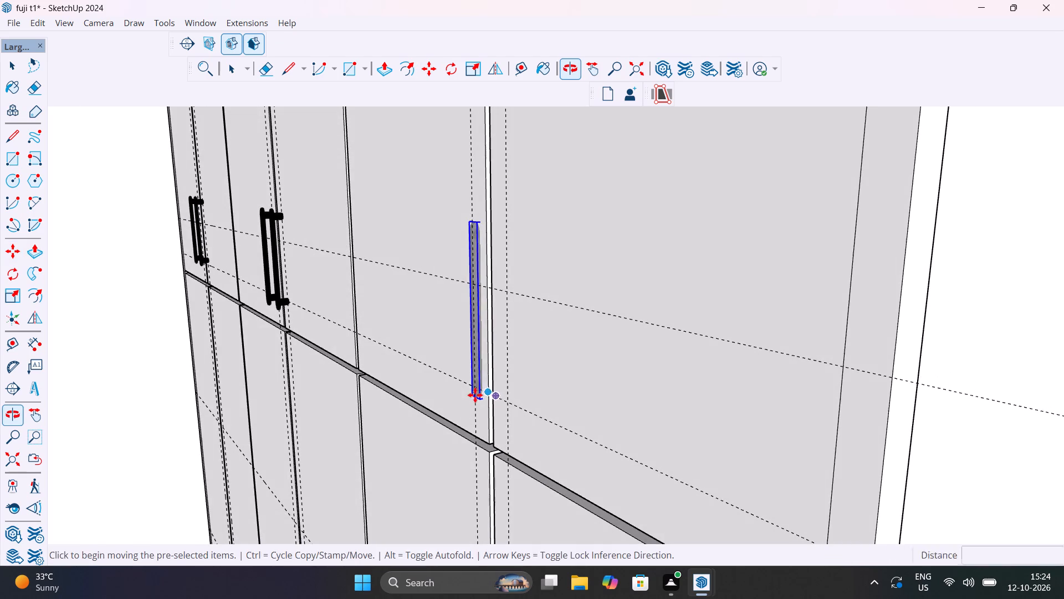
{"action": "left_click", "coordinate": [470, 315]}
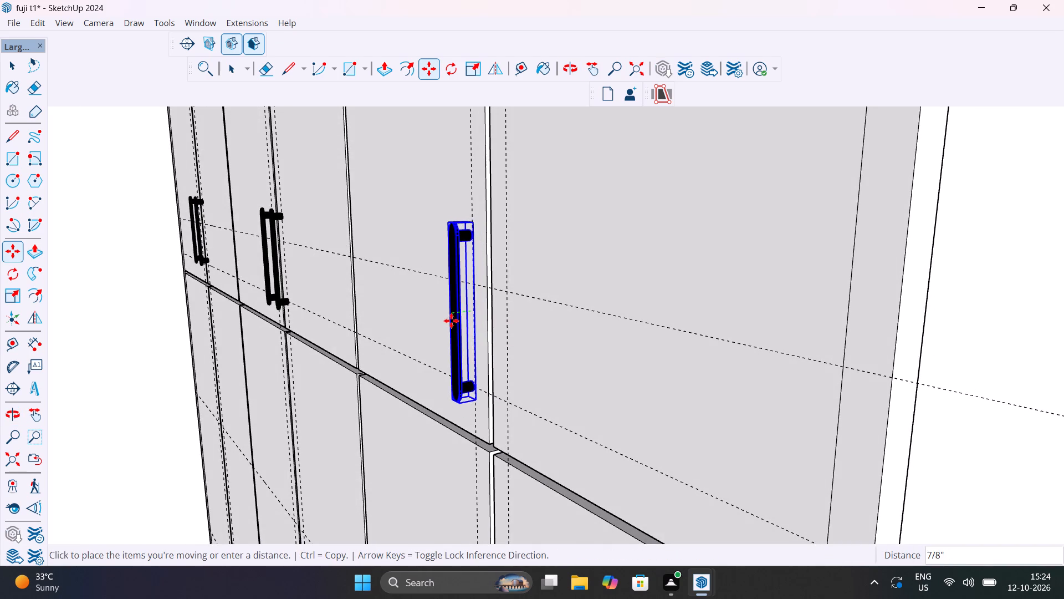
{"action": "left_click", "coordinate": [446, 320]}
Move the fifth door's handle about 3/4" by its bottom back corner onto the vertical guide near the door's right edge.
{"action": "middle_click_drag", "start_coordinate": [467, 395], "coordinate": [423, 348]}
{"action": "scroll", "coordinate": [418, 341], "scroll_direction": "up", "scroll_amount": 10}
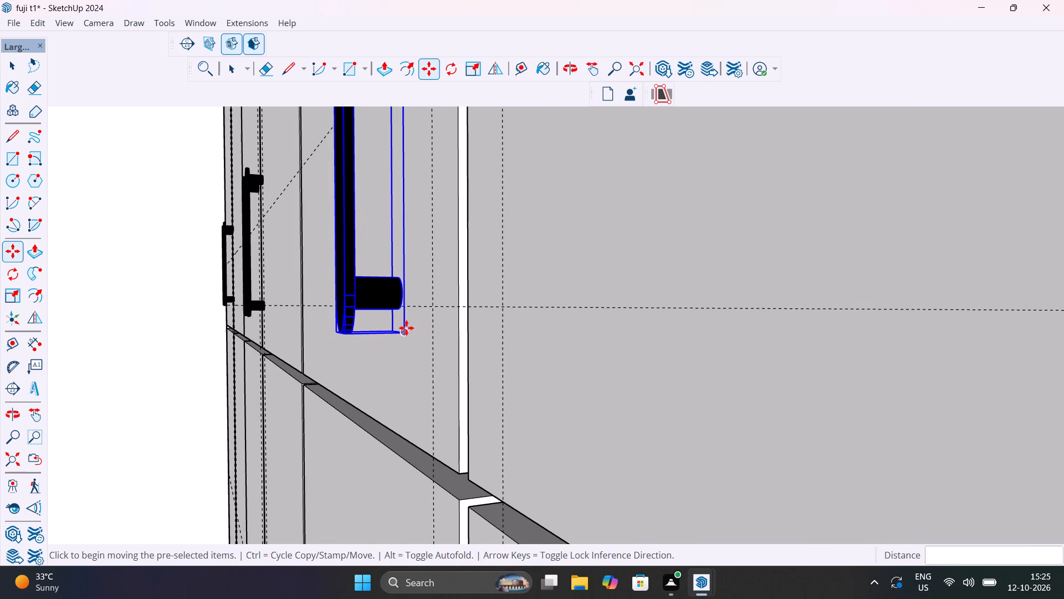
{"action": "left_click", "coordinate": [406, 328]}
{"action": "left_click", "coordinate": [431, 332]}
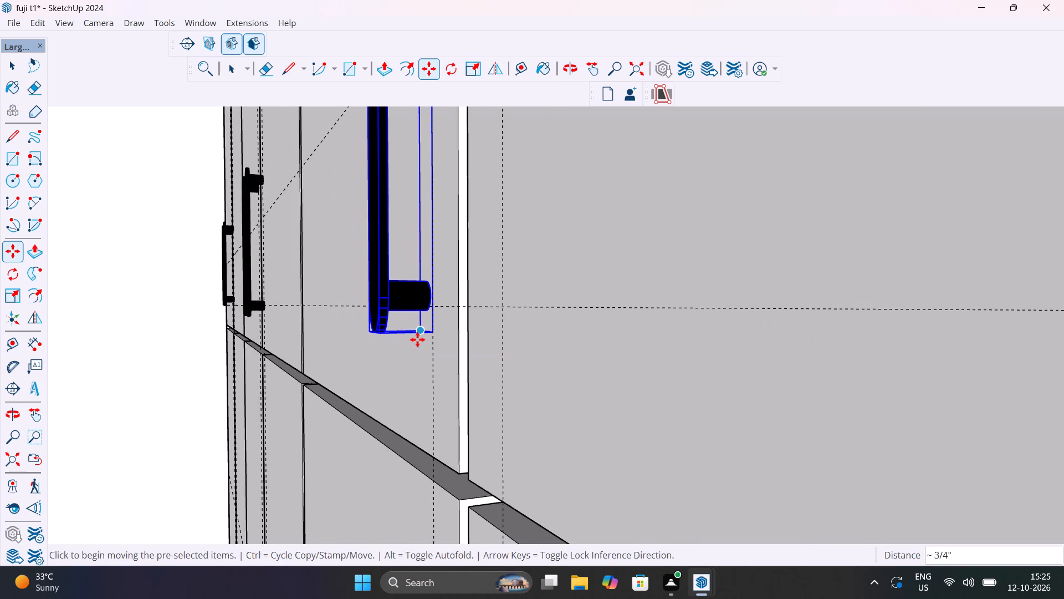
Copy the fifth upper door's handle about 2 5/8" across to the vertical guide near the left edge of the sixth upper door.
{"action": "left_click", "coordinate": [429, 338]}
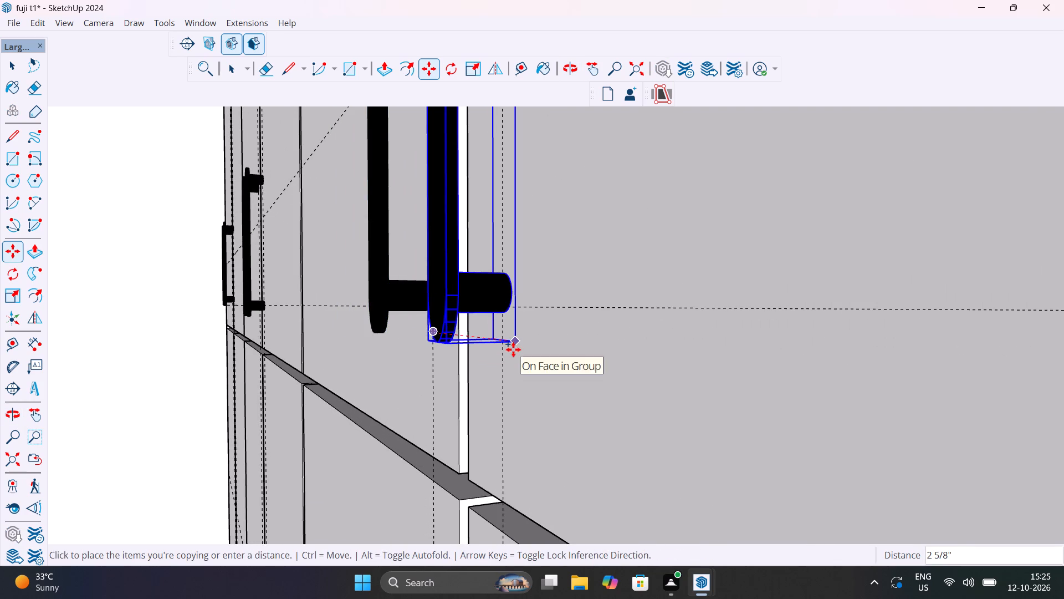
{"action": "left_click", "coordinate": [513, 349]}
{"action": "scroll", "coordinate": [513, 368], "scroll_direction": "down", "scroll_amount": 16}
{"action": "middle_click_drag", "start_coordinate": [515, 369], "coordinate": [704, 421]}
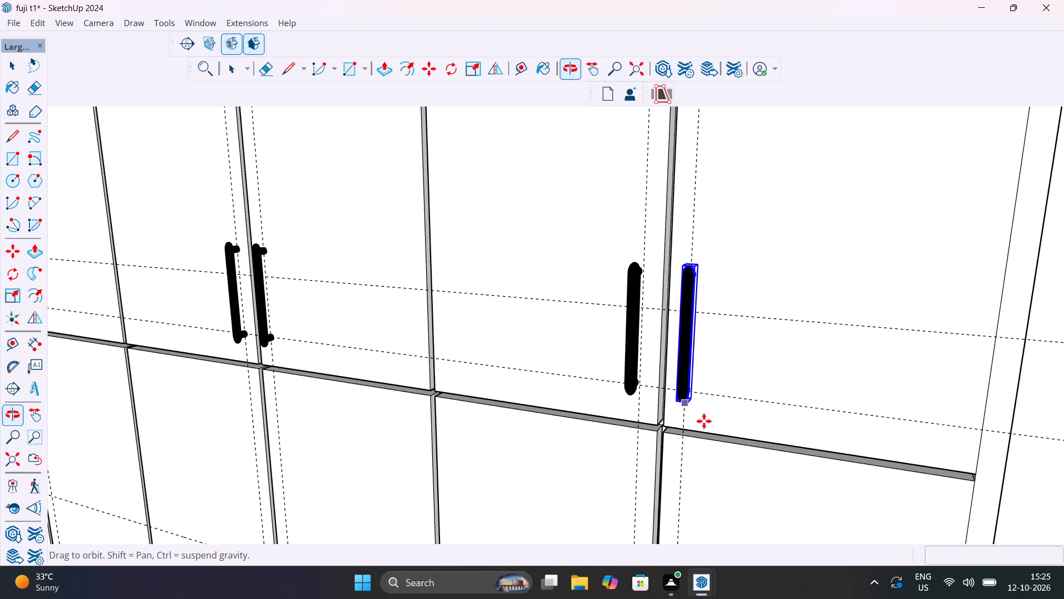
{"action": "scroll", "coordinate": [704, 421], "scroll_direction": "down", "scroll_amount": 18}
{"action": "key", "text": "space"}
Delete section plane 1 that cuts through the apartment model.
{"action": "scroll", "coordinate": [663, 412], "scroll_direction": "down", "scroll_amount": 14}
{"action": "scroll", "coordinate": [167, 286], "scroll_direction": "down", "scroll_amount": 7}
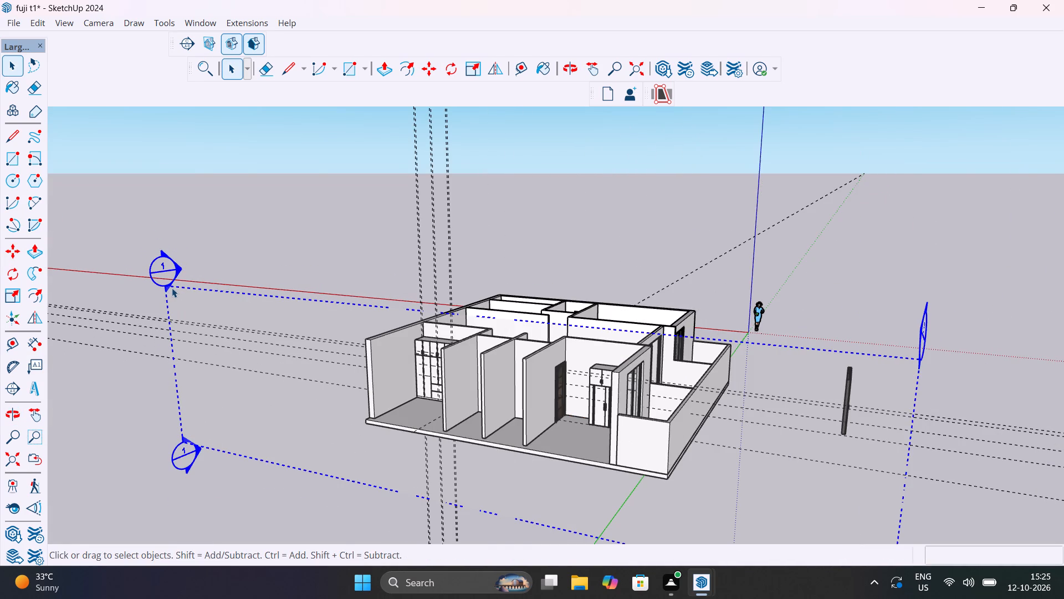
{"action": "right_click", "coordinate": [172, 288]}
{"action": "left_click", "coordinate": [162, 285]}
{"action": "key", "text": "Delete"}
Open 3D Warehouse and look through the "handles" model results for a suitable wardrobe handle.
{"action": "scroll", "coordinate": [175, 309], "scroll_direction": "down", "scroll_amount": 7}
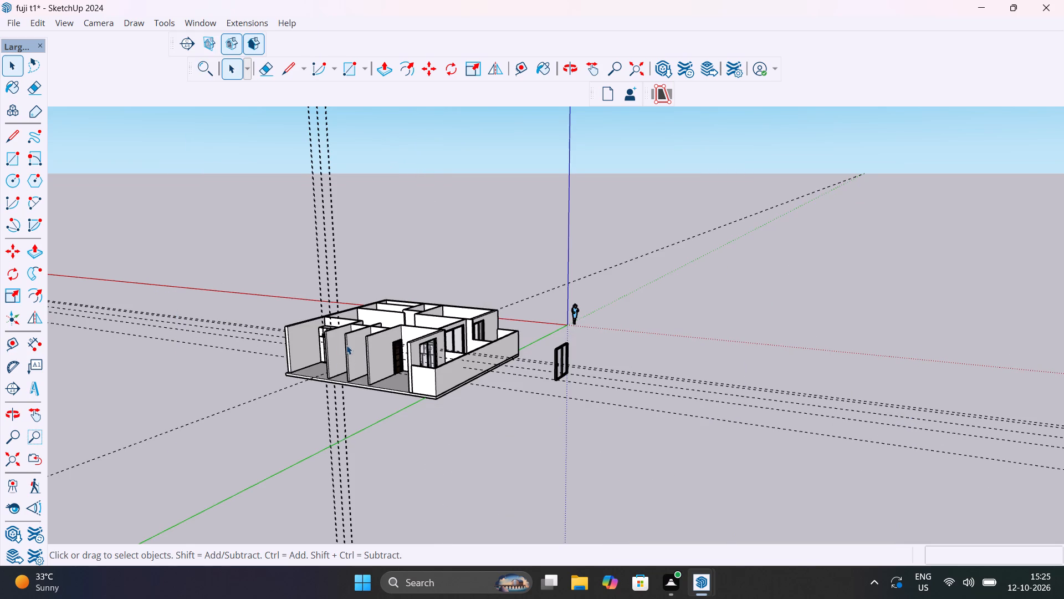
{"action": "middle_click_drag", "start_coordinate": [347, 346], "coordinate": [549, 364]}
{"action": "scroll", "coordinate": [354, 348], "scroll_direction": "down", "scroll_amount": 1}
{"action": "scroll", "coordinate": [364, 405], "scroll_direction": "up", "scroll_amount": 17}
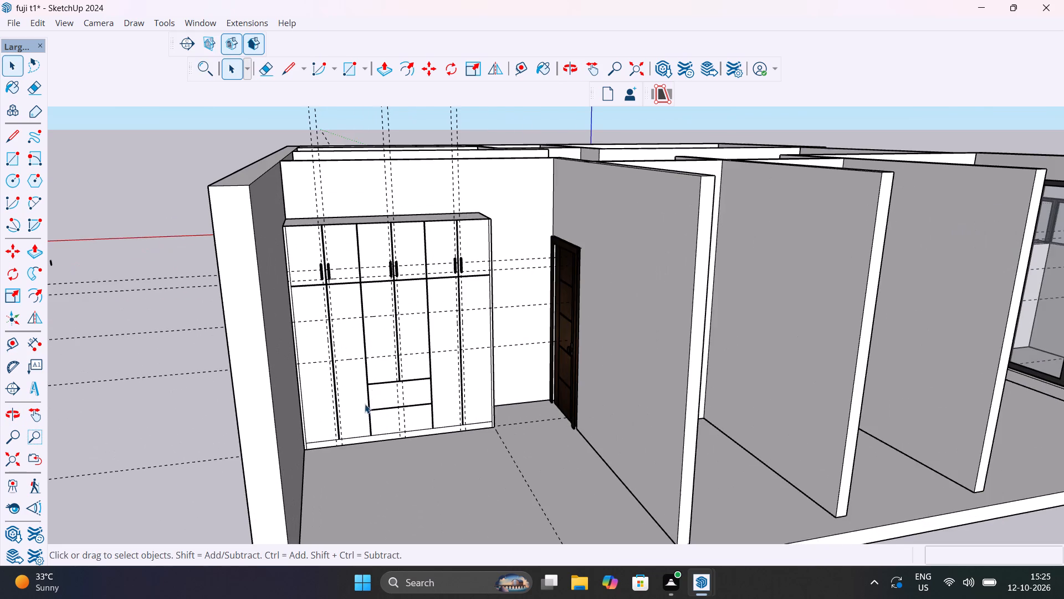
{"action": "middle_click_drag", "start_coordinate": [397, 408], "coordinate": [337, 484]}
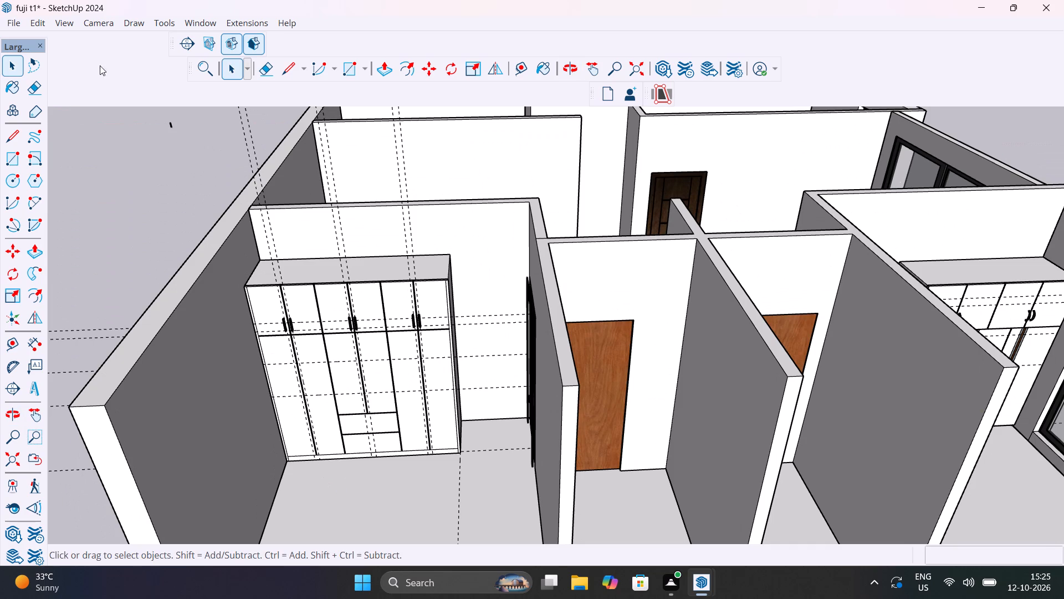
{"action": "left_click", "coordinate": [198, 24]}
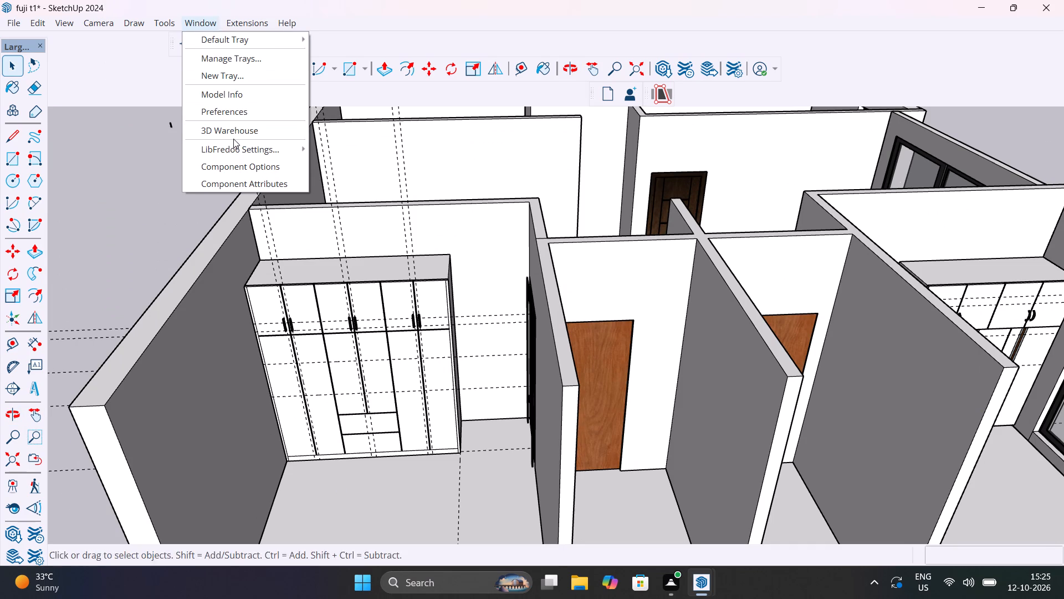
{"action": "left_click", "coordinate": [234, 136]}
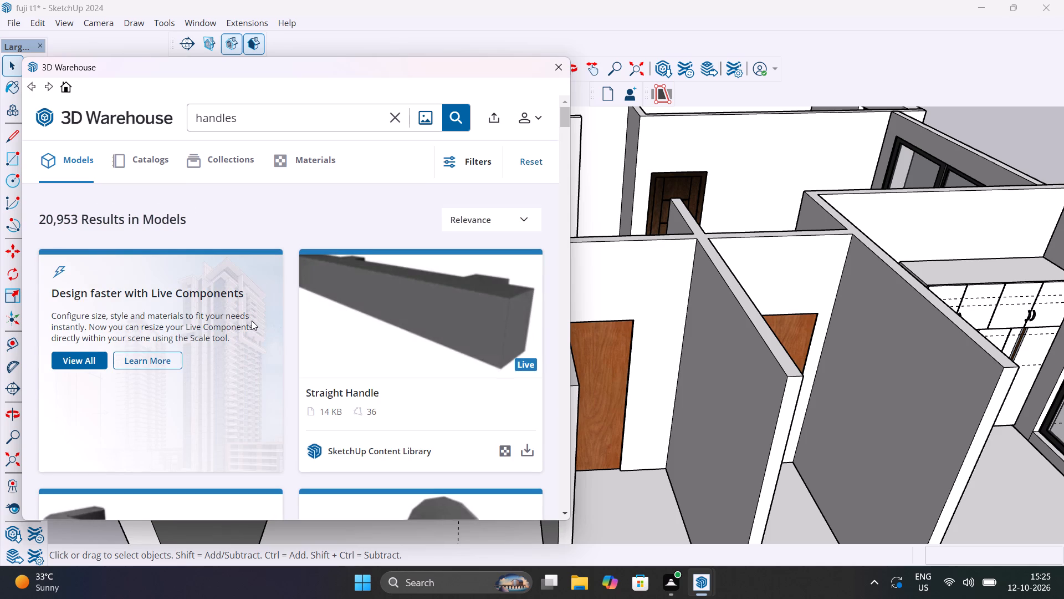
{"action": "scroll", "coordinate": [321, 375], "scroll_direction": "down", "scroll_amount": 14}
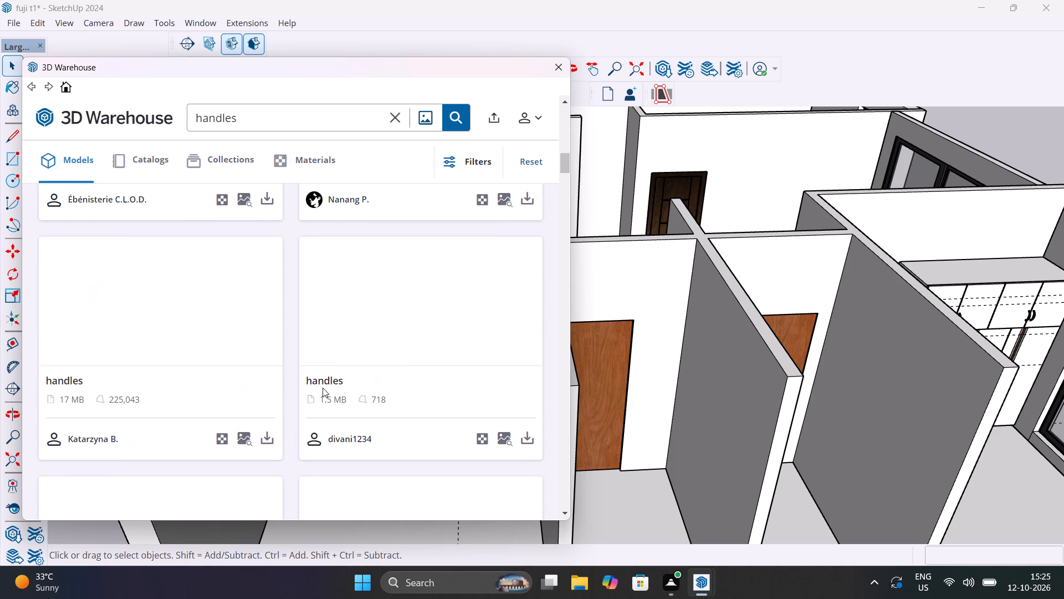
{"action": "scroll", "coordinate": [323, 388], "scroll_direction": "down", "scroll_amount": 6}
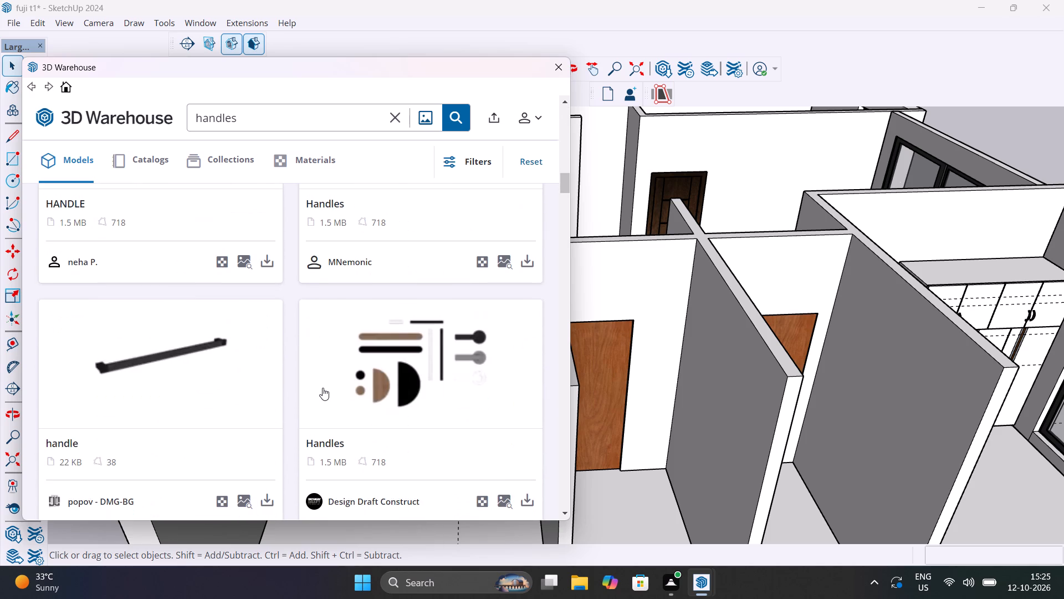
{"action": "scroll", "coordinate": [323, 388], "scroll_direction": "down", "scroll_amount": 6}
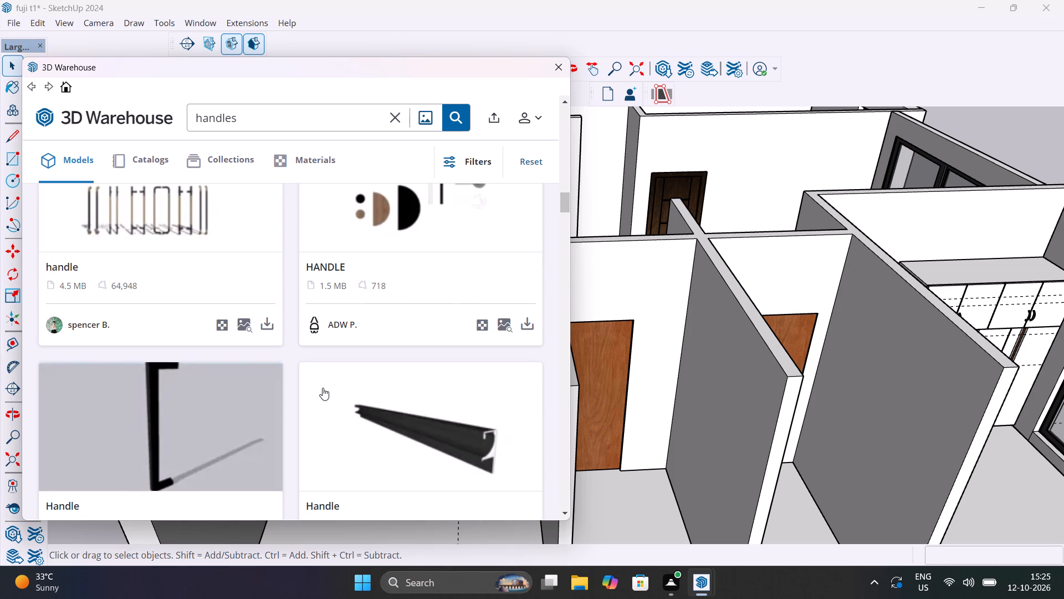
{"action": "scroll", "coordinate": [323, 388], "scroll_direction": "down", "scroll_amount": 12}
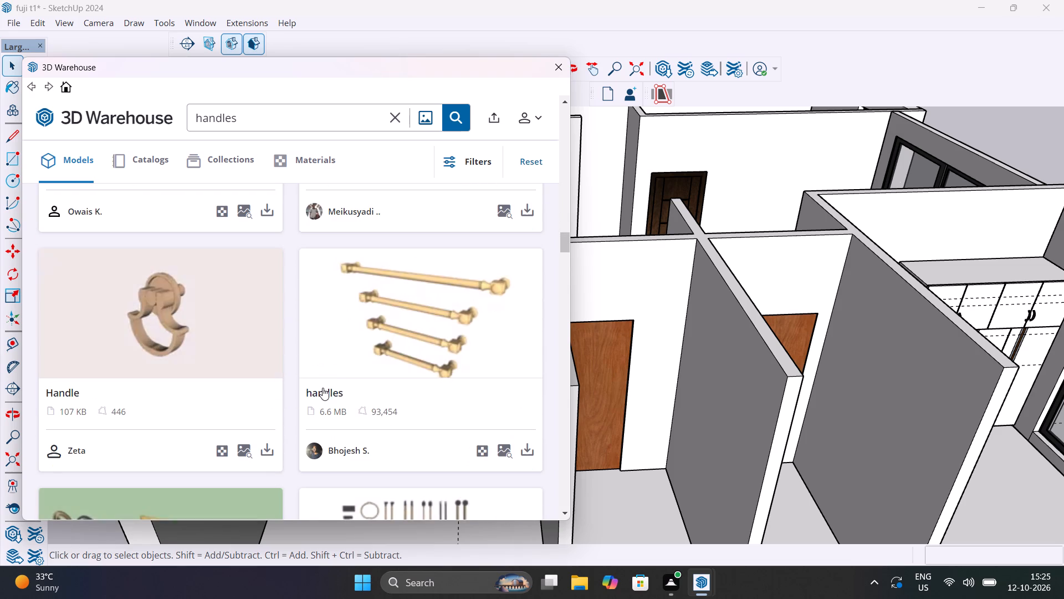
{"action": "scroll", "coordinate": [323, 388], "scroll_direction": "down", "scroll_amount": 12}
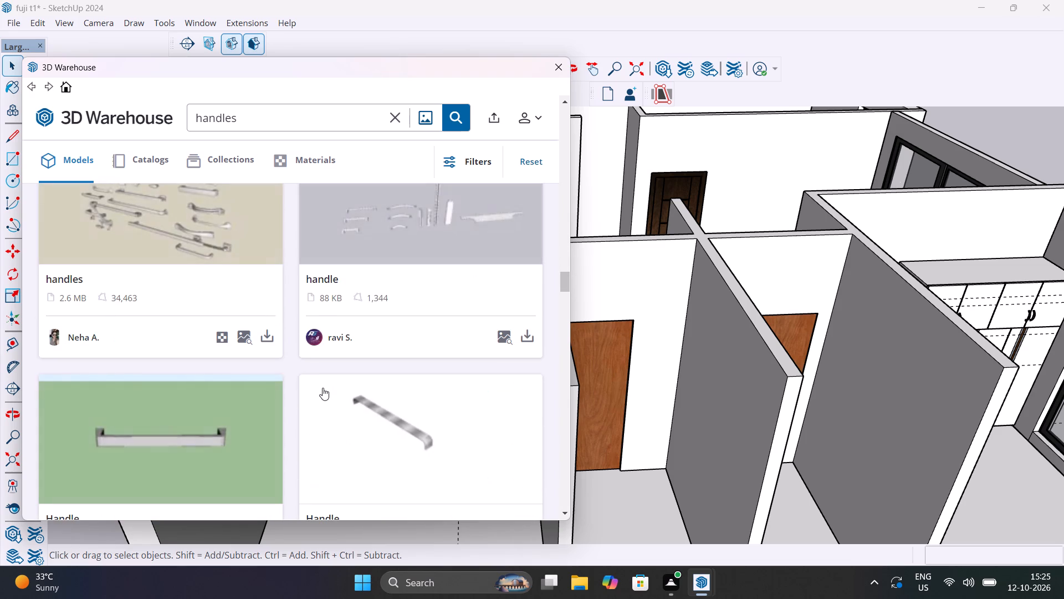
{"action": "scroll", "coordinate": [323, 388], "scroll_direction": "down", "scroll_amount": 12}
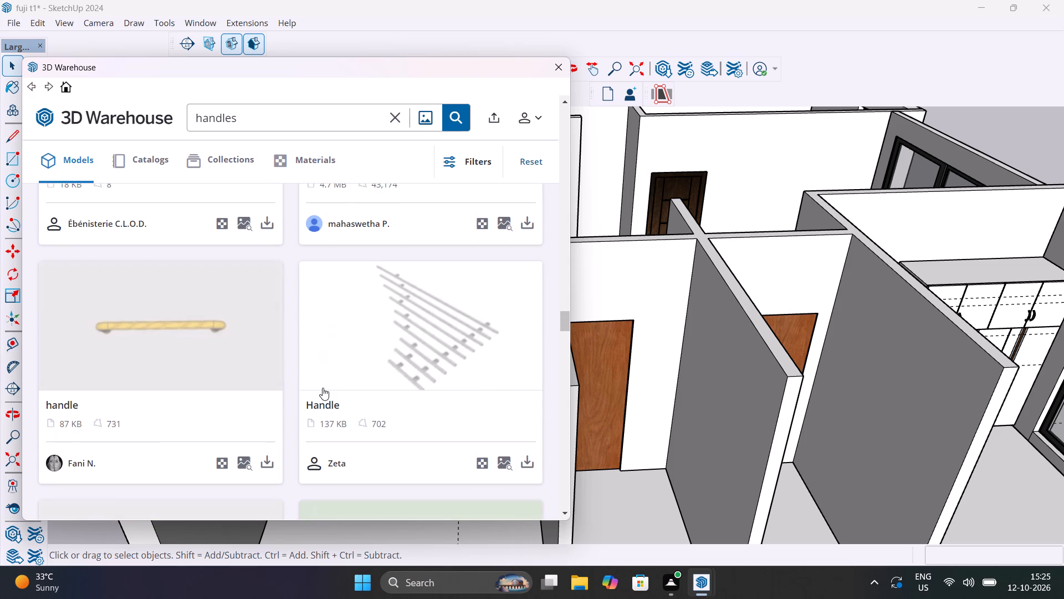
{"action": "scroll", "coordinate": [323, 388], "scroll_direction": "down", "scroll_amount": 10}
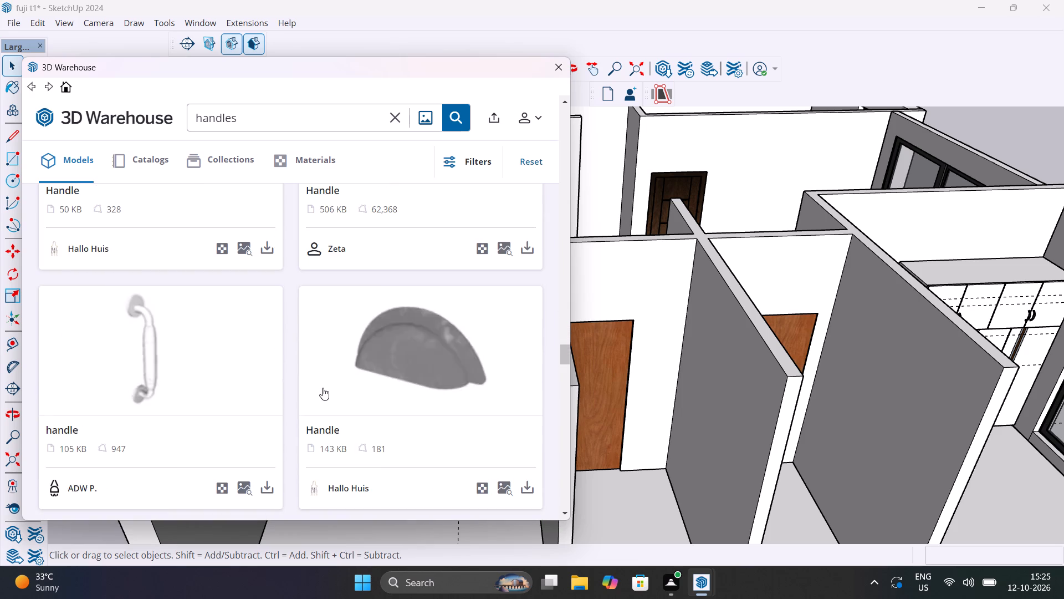
{"action": "scroll", "coordinate": [323, 388], "scroll_direction": "down", "scroll_amount": 11}
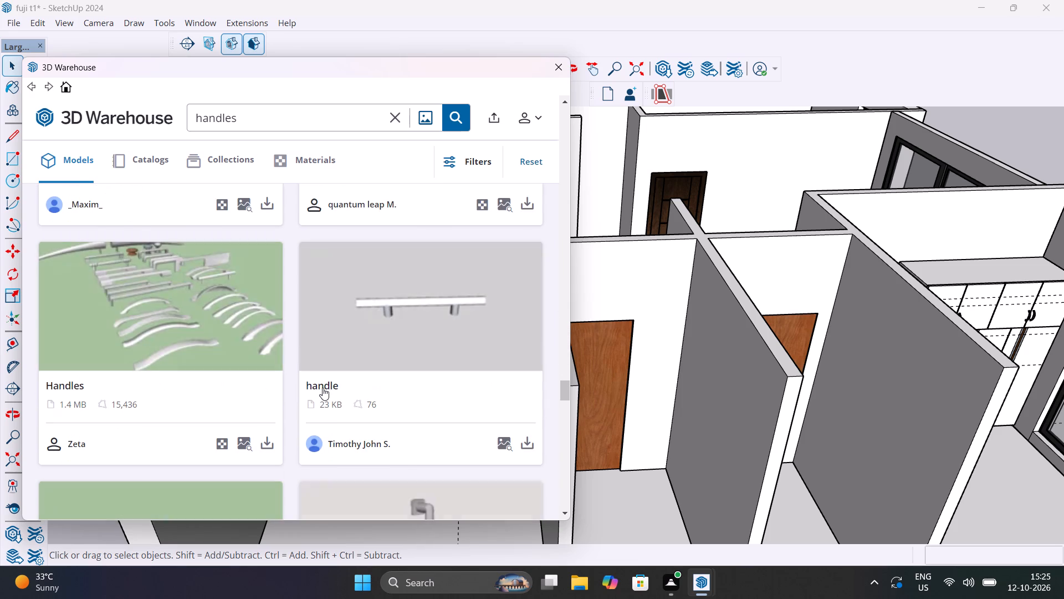
{"action": "scroll", "coordinate": [323, 388], "scroll_direction": "down", "scroll_amount": 11}
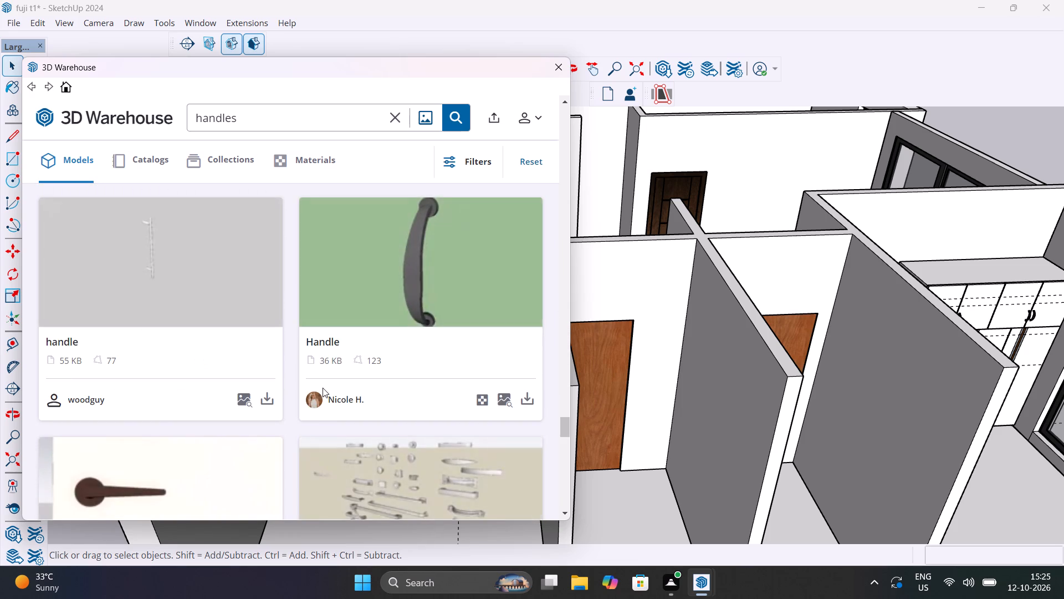
{"action": "scroll", "coordinate": [323, 388], "scroll_direction": "down", "scroll_amount": 8}
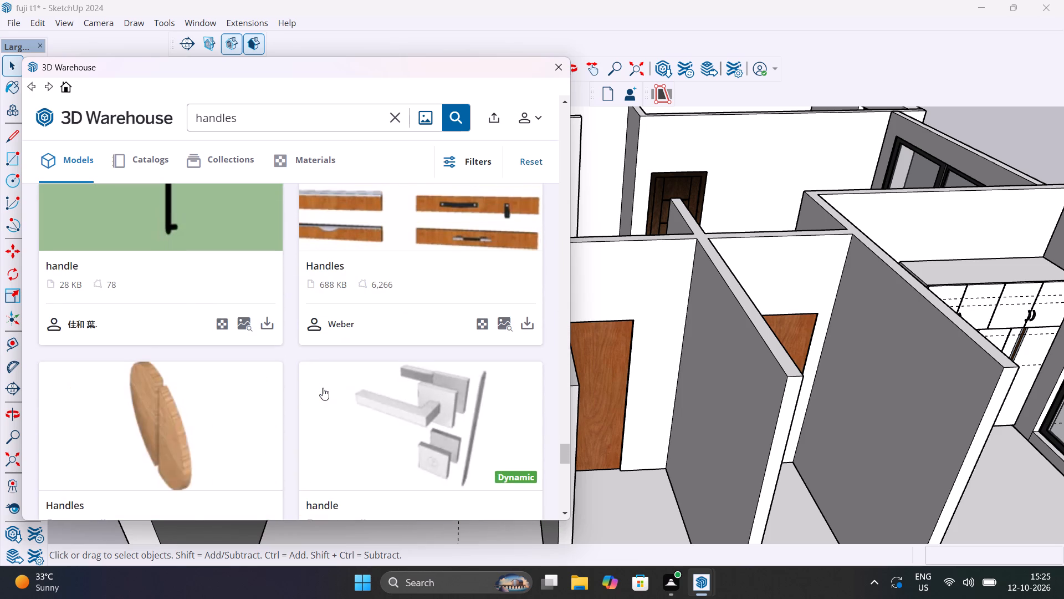
{"action": "scroll", "coordinate": [323, 388], "scroll_direction": "up", "scroll_amount": 1}
{"action": "scroll", "coordinate": [323, 388], "scroll_direction": "down", "scroll_amount": 7}
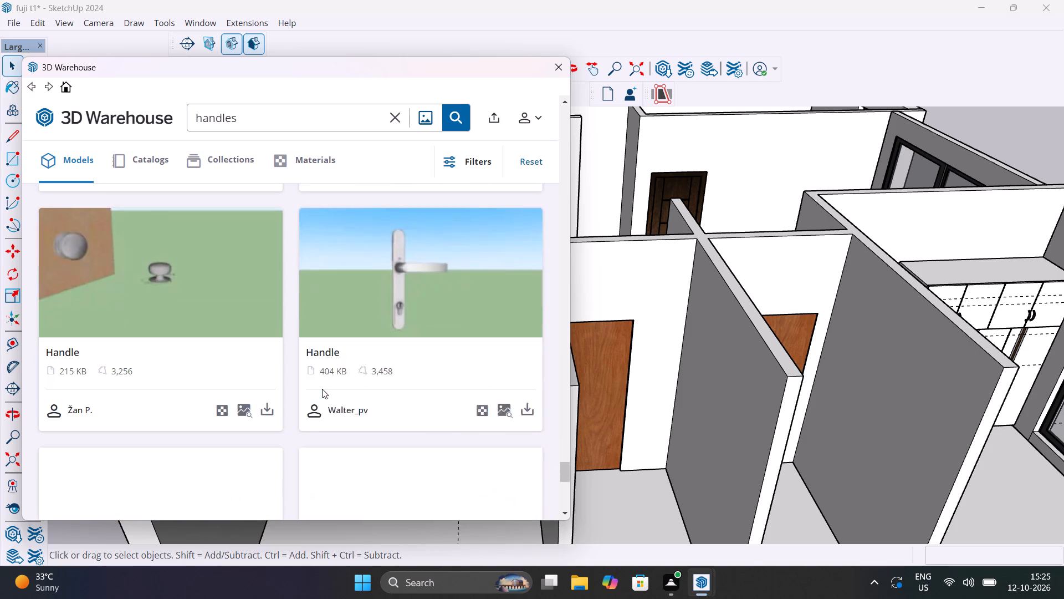
{"action": "scroll", "coordinate": [322, 389], "scroll_direction": "down", "scroll_amount": 10}
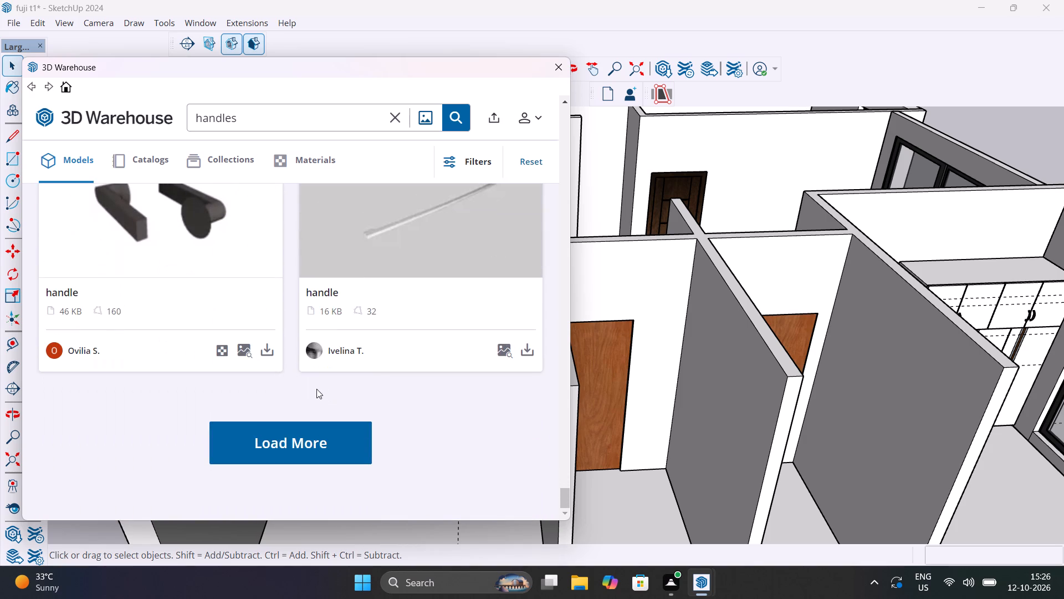
{"action": "scroll", "coordinate": [316, 389], "scroll_direction": "down", "scroll_amount": 2}
Load more "handles" model results in 3D Warehouse and look through them for a suitable wardrobe handle.
{"action": "left_click", "coordinate": [325, 432]}
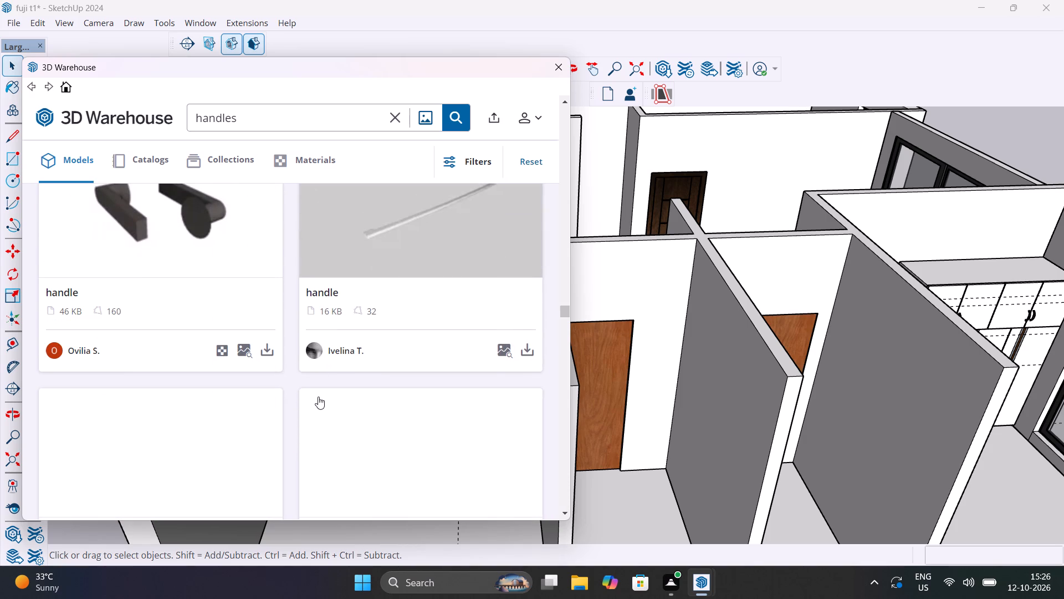
{"action": "scroll", "coordinate": [318, 397], "scroll_direction": "down", "scroll_amount": 10}
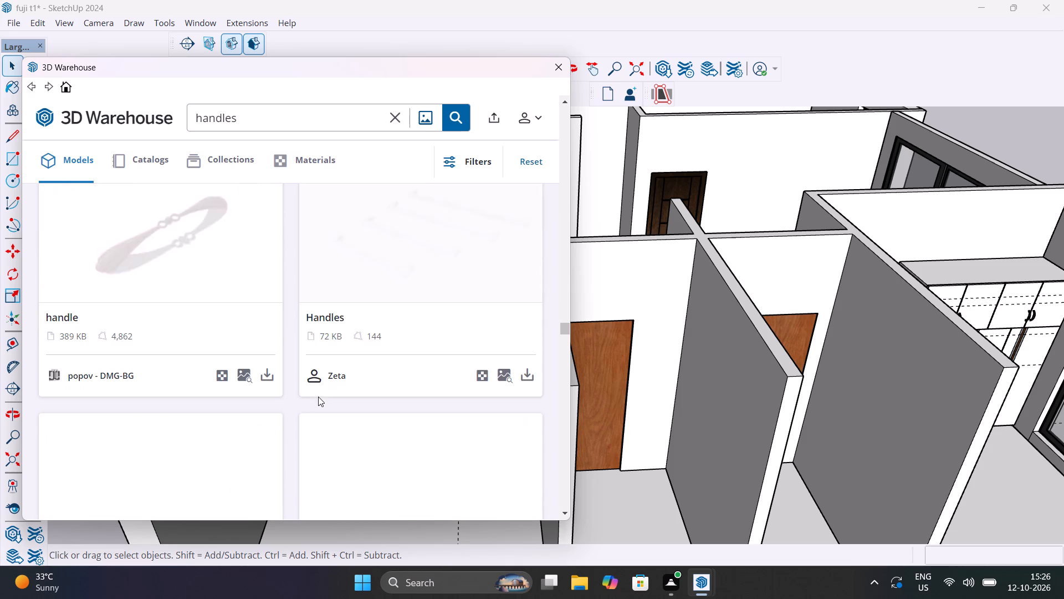
{"action": "scroll", "coordinate": [318, 397], "scroll_direction": "down", "scroll_amount": 8}
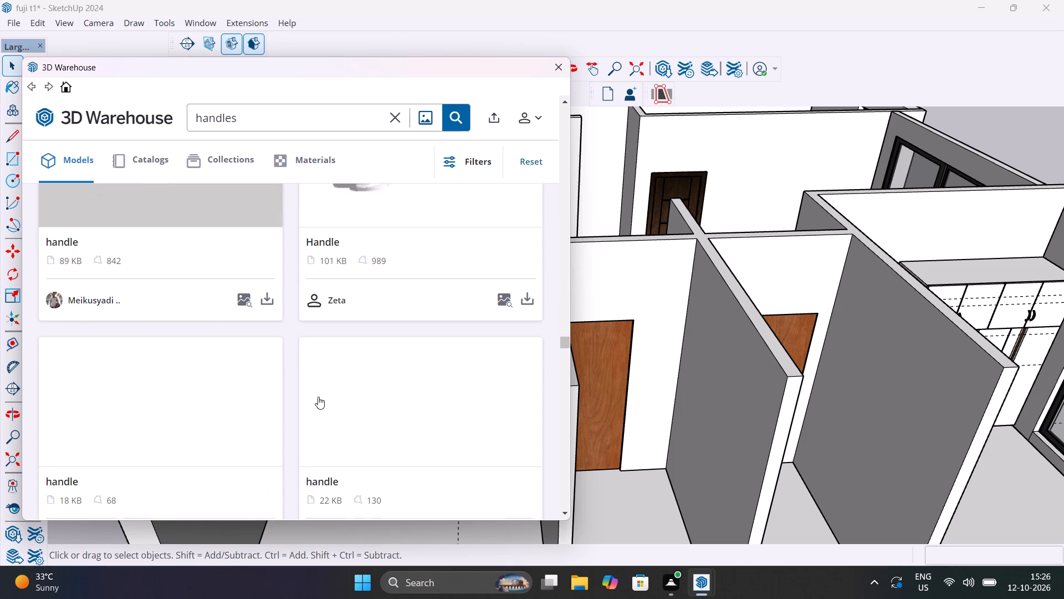
{"action": "scroll", "coordinate": [318, 397], "scroll_direction": "down", "scroll_amount": 10}
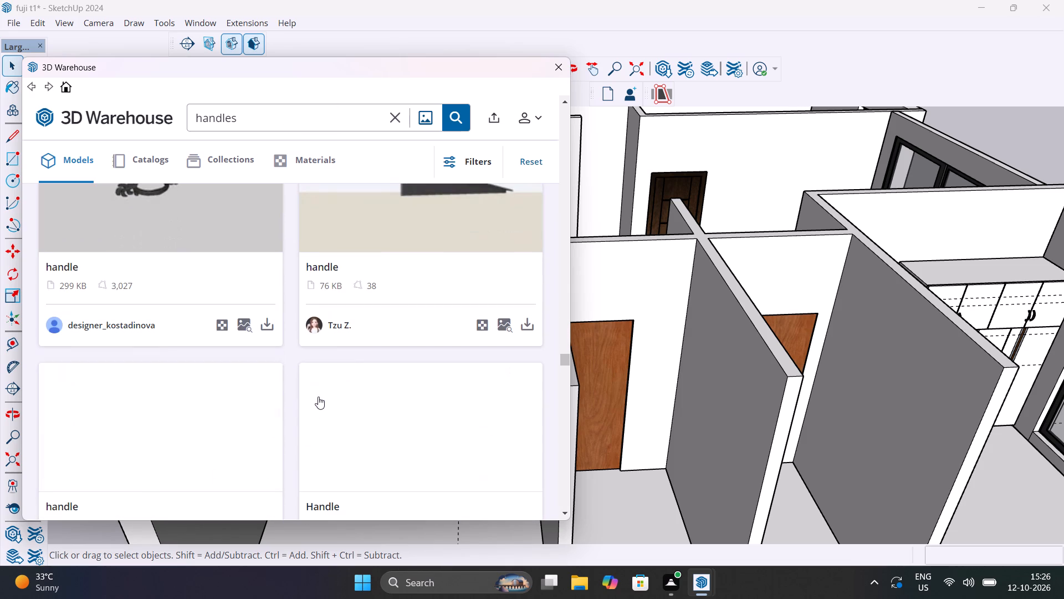
{"action": "scroll", "coordinate": [318, 397], "scroll_direction": "down", "scroll_amount": 8}
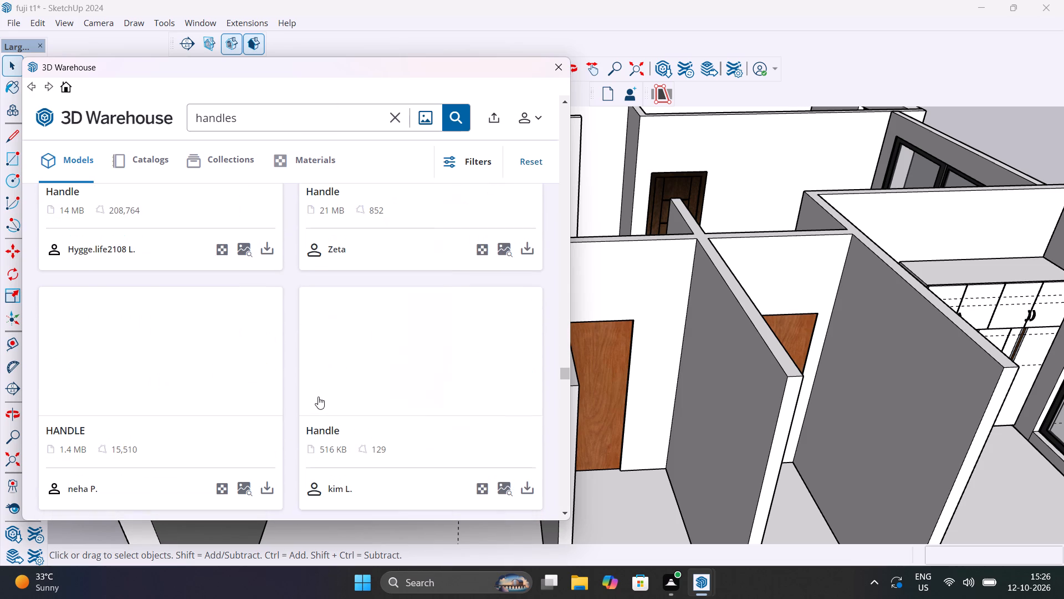
{"action": "scroll", "coordinate": [318, 397], "scroll_direction": "down", "scroll_amount": 8}
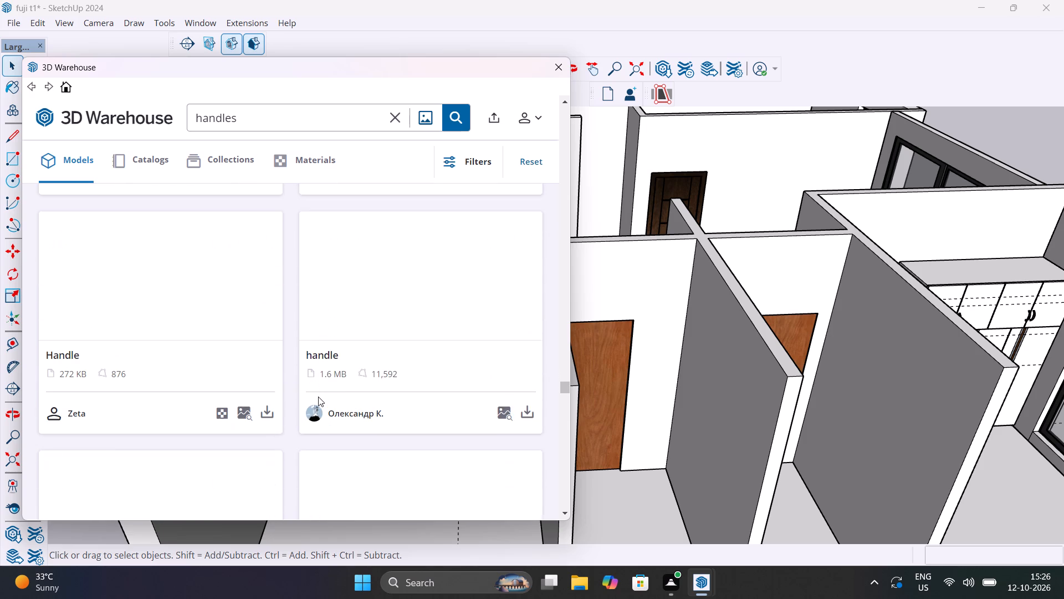
{"action": "scroll", "coordinate": [318, 397], "scroll_direction": "down", "scroll_amount": 4}
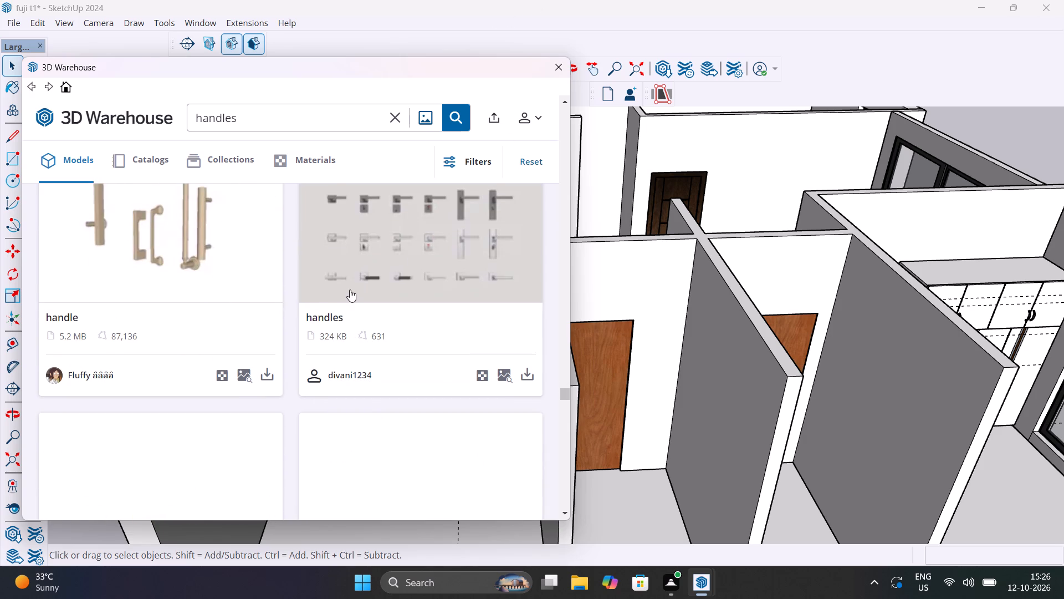
{"action": "scroll", "coordinate": [345, 292], "scroll_direction": "down", "scroll_amount": 3}
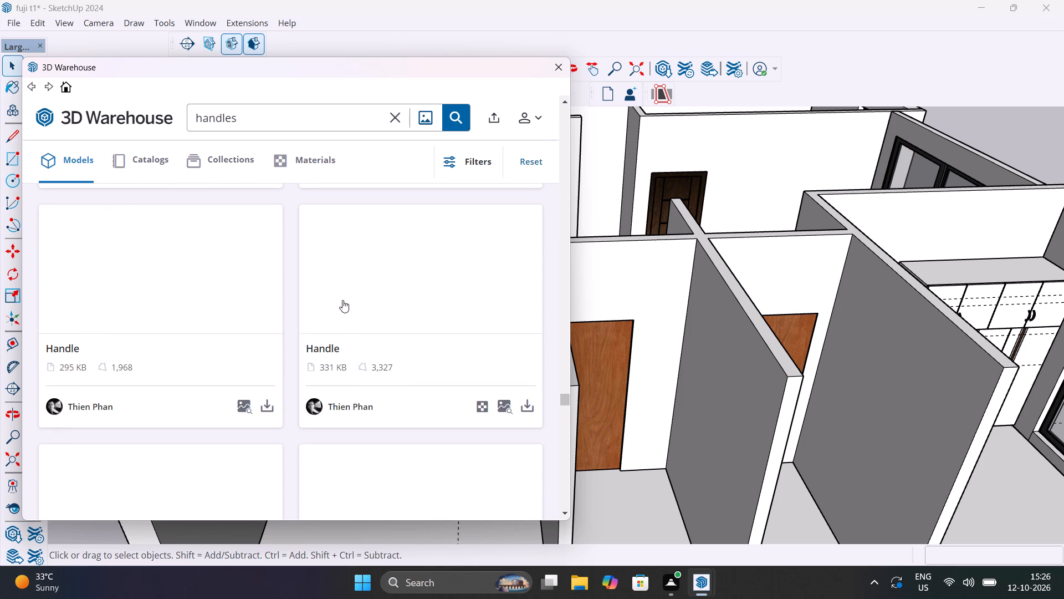
{"action": "scroll", "coordinate": [340, 302], "scroll_direction": "down", "scroll_amount": 6}
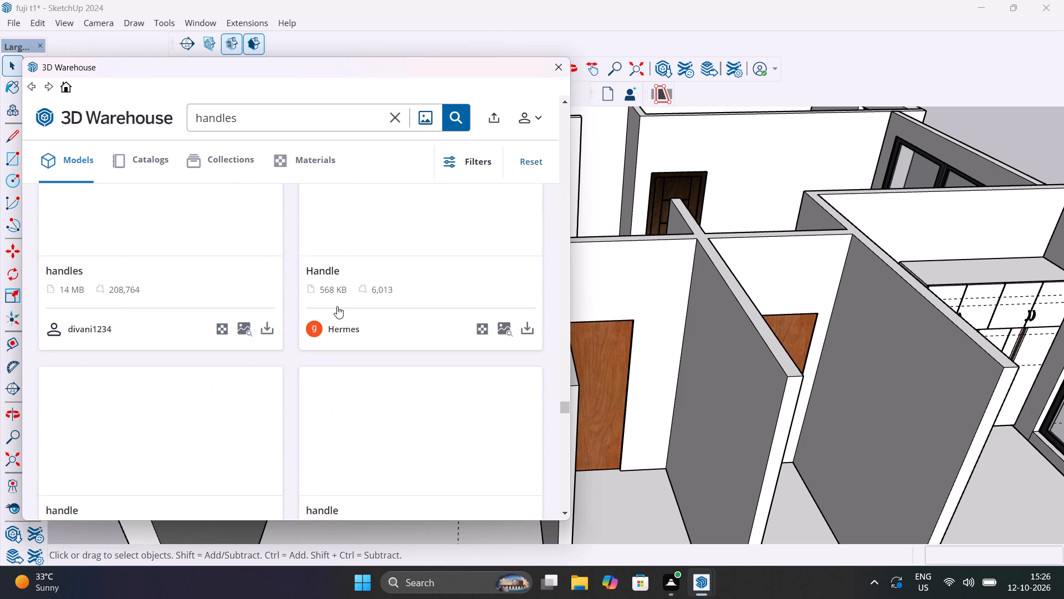
{"action": "scroll", "coordinate": [336, 306], "scroll_direction": "up", "scroll_amount": 5}
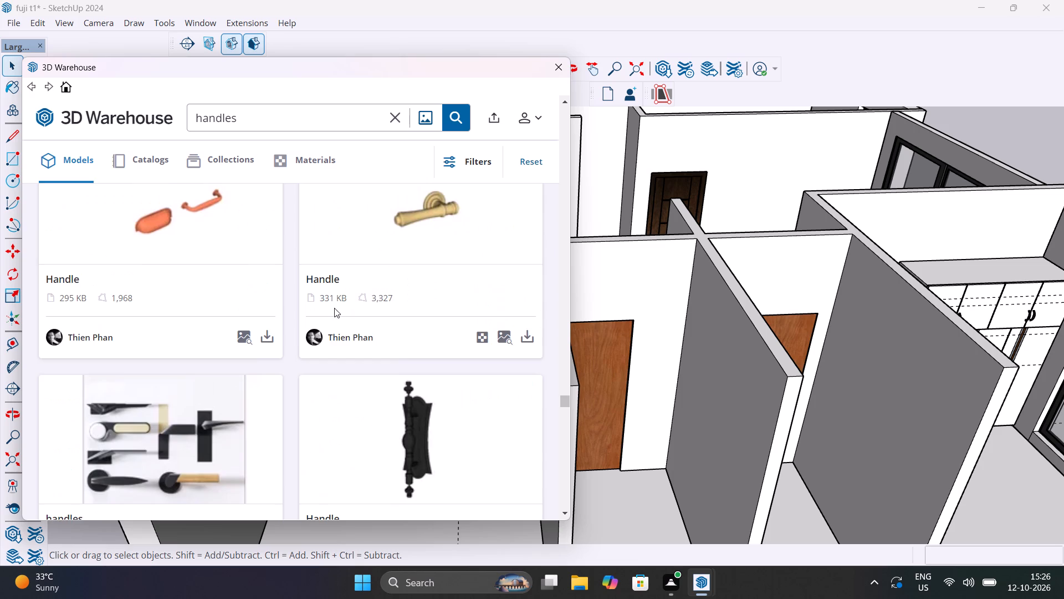
{"action": "scroll", "coordinate": [334, 308], "scroll_direction": "down", "scroll_amount": 11}
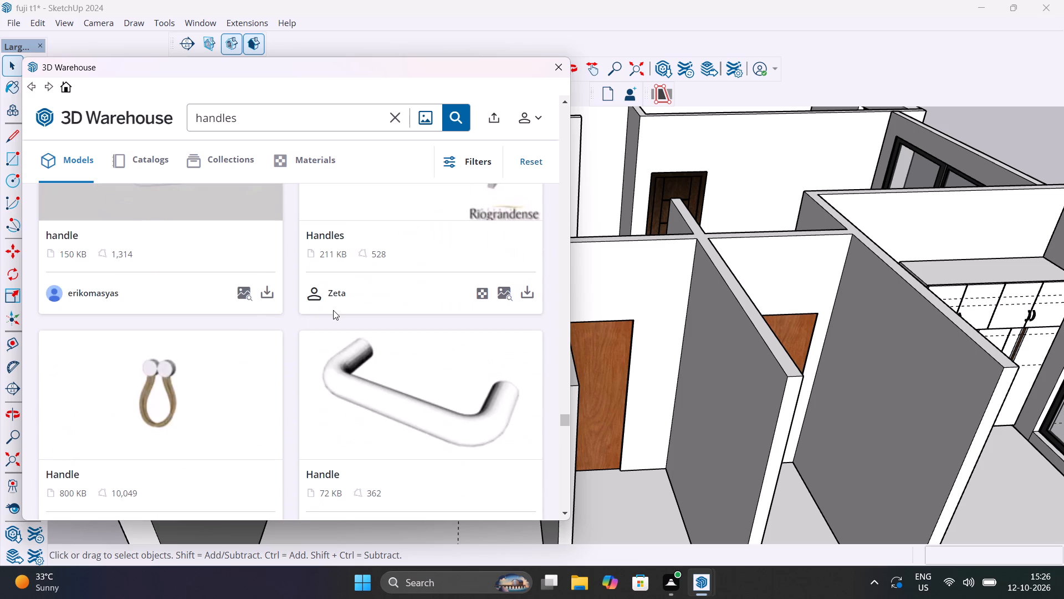
{"action": "scroll", "coordinate": [332, 312], "scroll_direction": "down", "scroll_amount": 13}
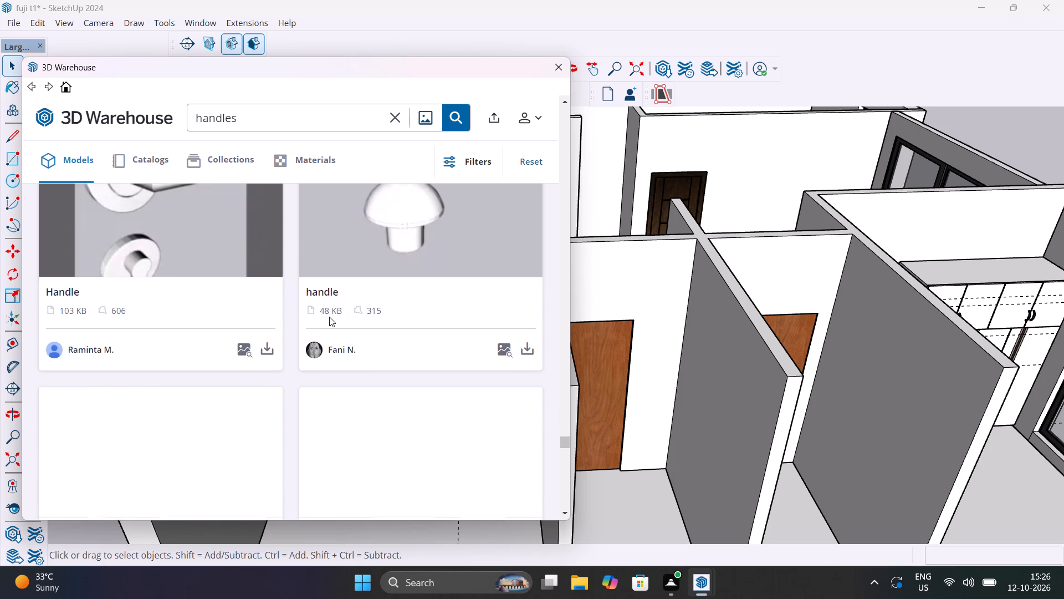
{"action": "scroll", "coordinate": [329, 317], "scroll_direction": "down", "scroll_amount": 8}
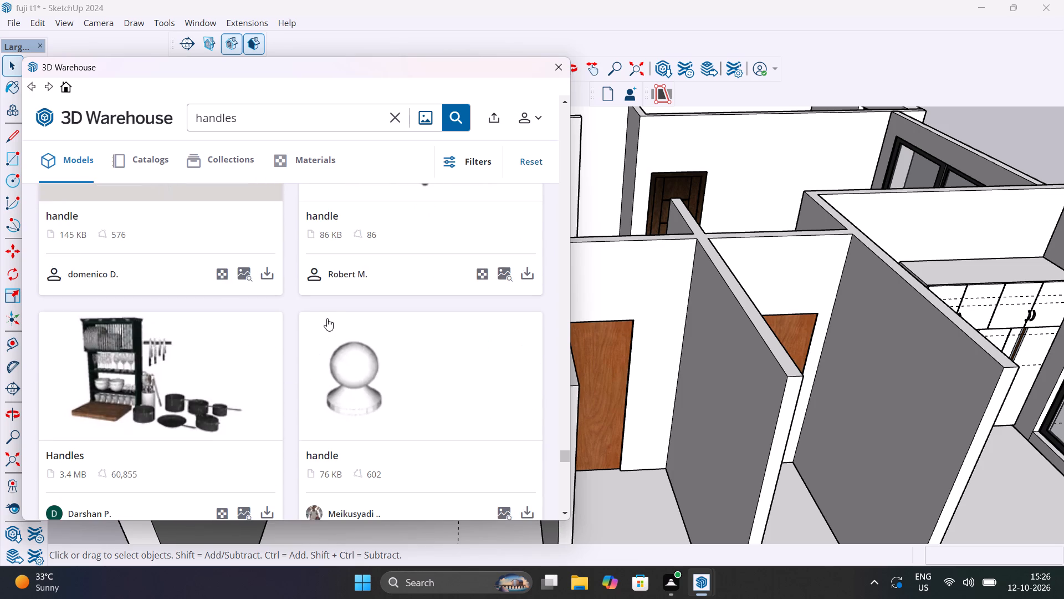
{"action": "scroll", "coordinate": [324, 321], "scroll_direction": "down", "scroll_amount": 2}
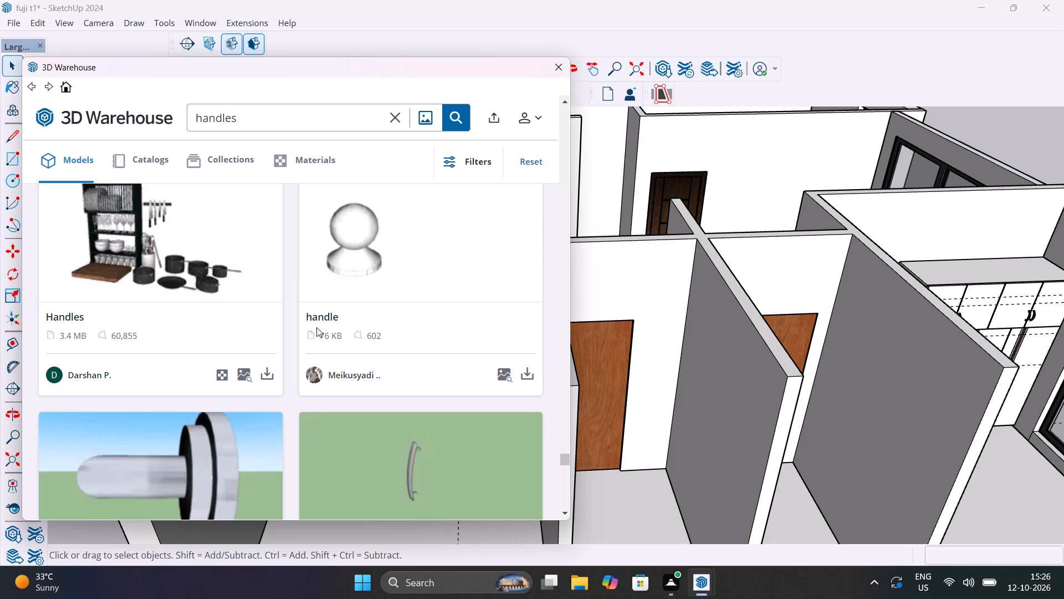
{"action": "scroll", "coordinate": [314, 331], "scroll_direction": "down", "scroll_amount": 9}
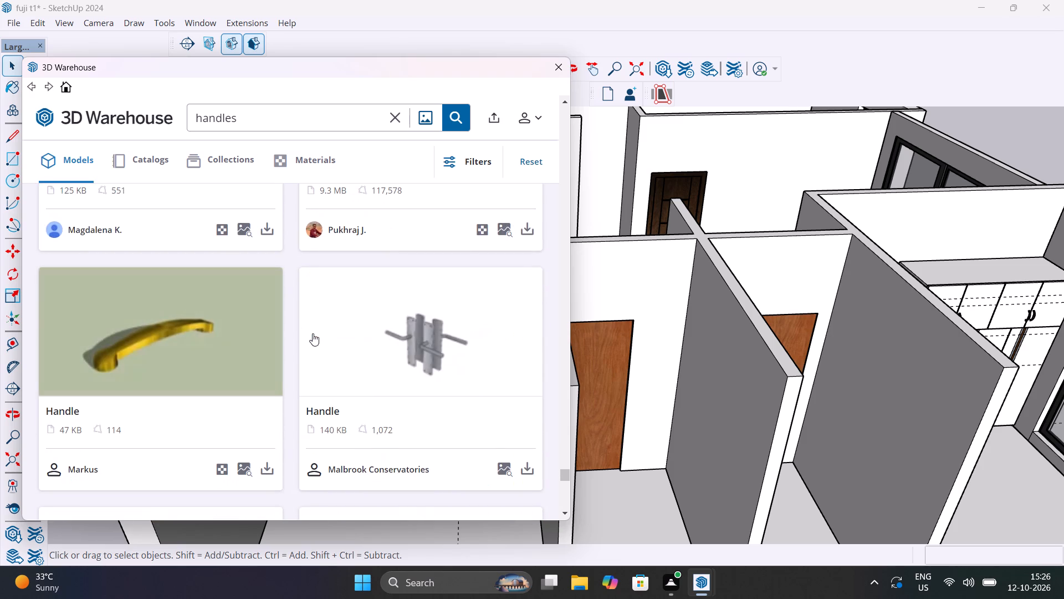
{"action": "scroll", "coordinate": [313, 333], "scroll_direction": "down", "scroll_amount": 11}
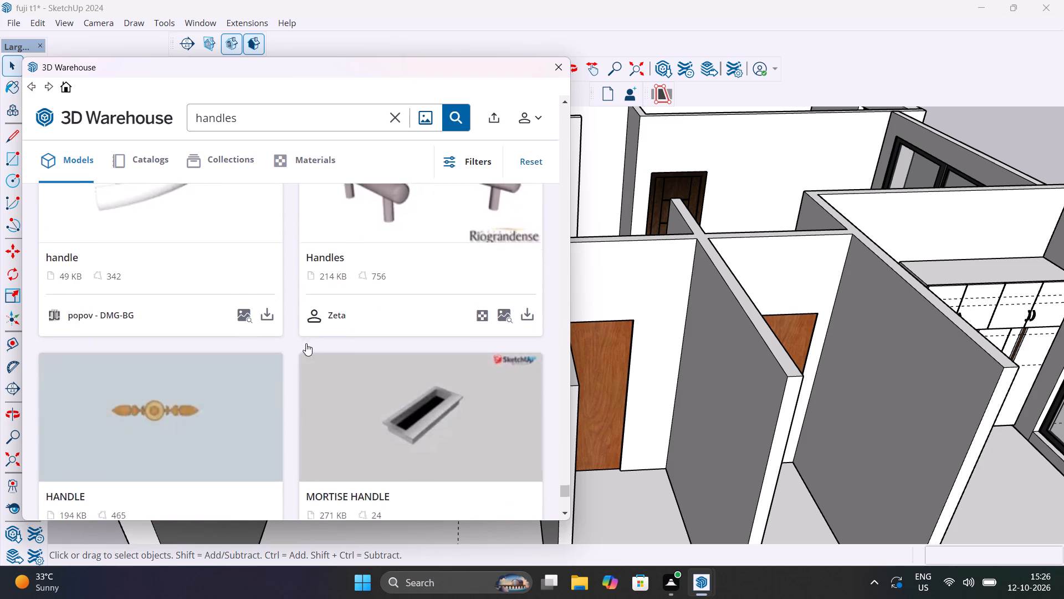
{"action": "scroll", "coordinate": [306, 343], "scroll_direction": "down", "scroll_amount": 7}
Go back up through the already loaded "handles" results and compare the bar and cabinet handle models.
{"action": "scroll", "coordinate": [305, 344], "scroll_direction": "up", "scroll_amount": 5}
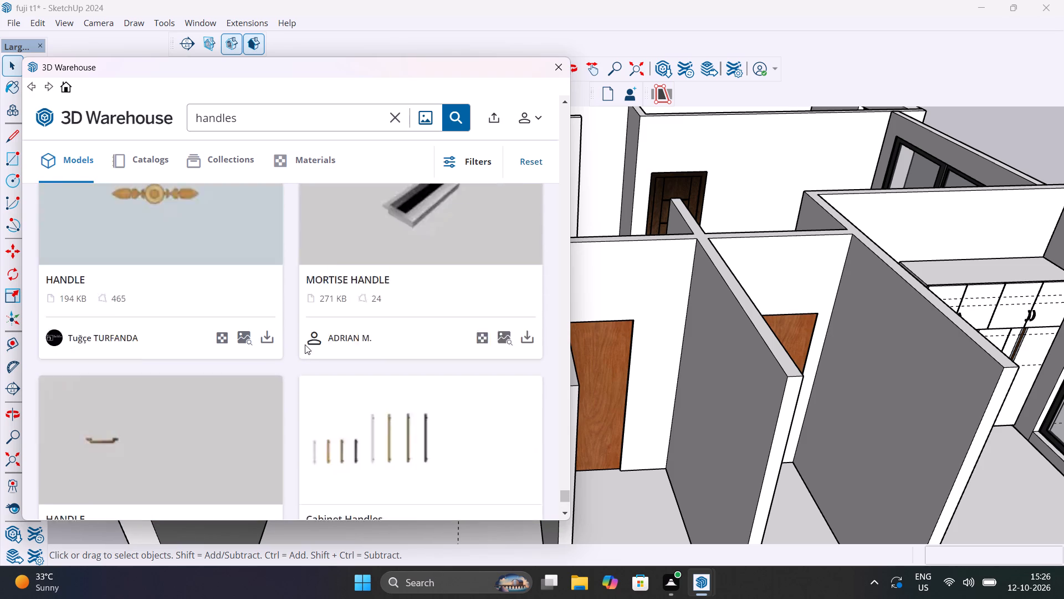
{"action": "scroll", "coordinate": [305, 344], "scroll_direction": "up", "scroll_amount": 20}
{"action": "scroll", "coordinate": [305, 344], "scroll_direction": "up", "scroll_amount": 20}
{"action": "scroll", "coordinate": [305, 344], "scroll_direction": "up", "scroll_amount": 2}
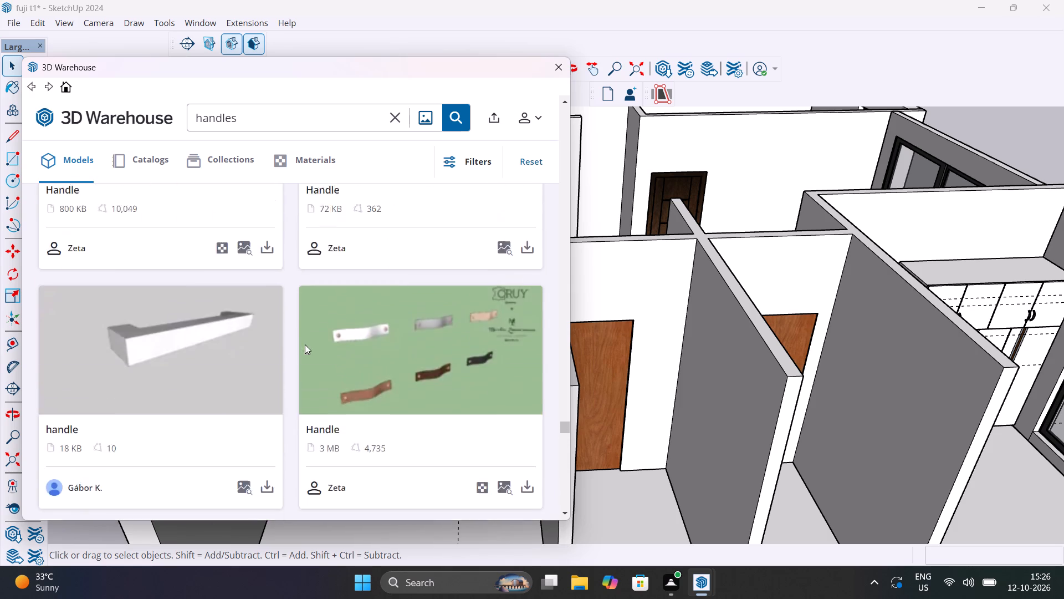
{"action": "left_click_drag", "start_coordinate": [564, 425], "coordinate": [552, 336]}
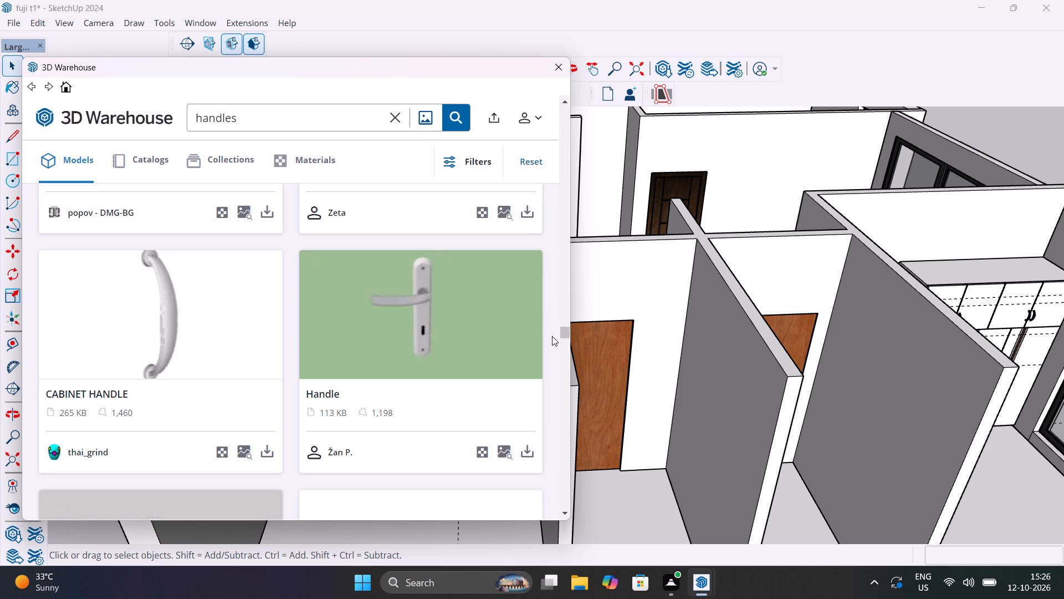
{"action": "scroll", "coordinate": [554, 336], "scroll_direction": "up", "scroll_amount": 12}
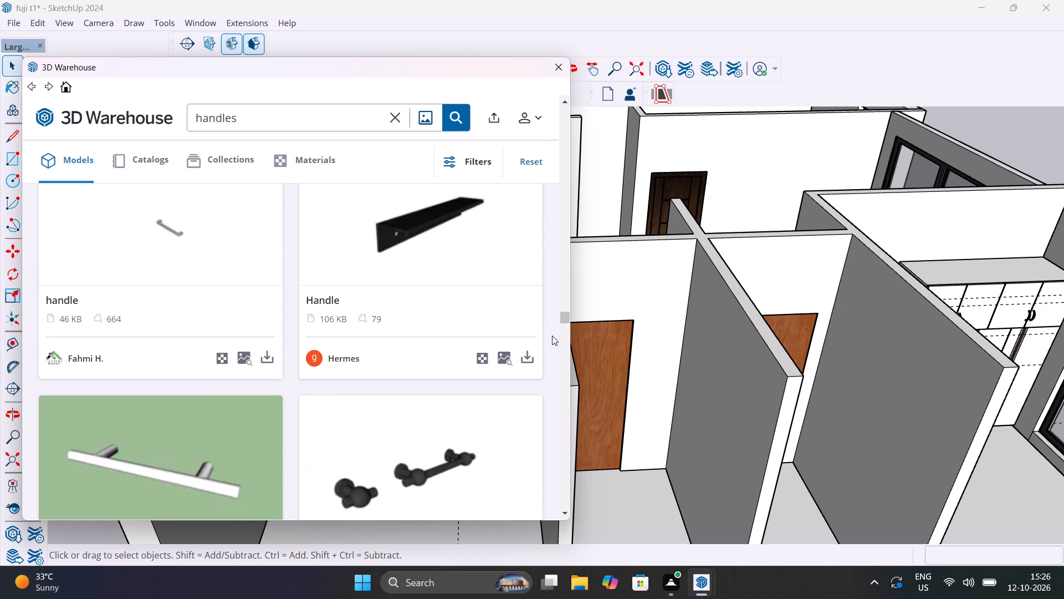
{"action": "scroll", "coordinate": [552, 336], "scroll_direction": "up", "scroll_amount": 18}
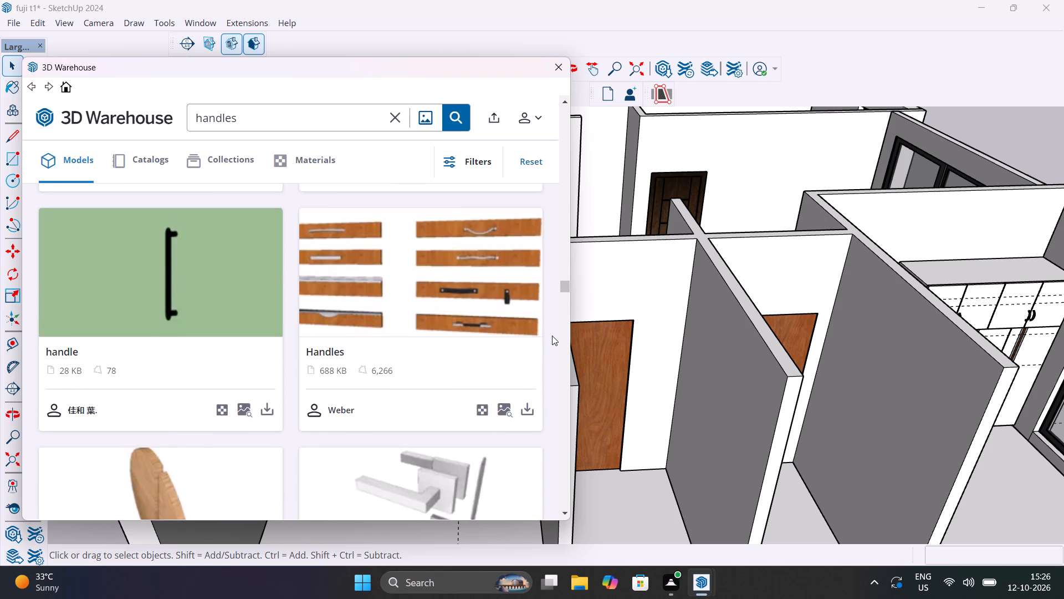
{"action": "scroll", "coordinate": [552, 336], "scroll_direction": "up", "scroll_amount": 1}
{"action": "scroll", "coordinate": [552, 336], "scroll_direction": "down", "scroll_amount": 2}
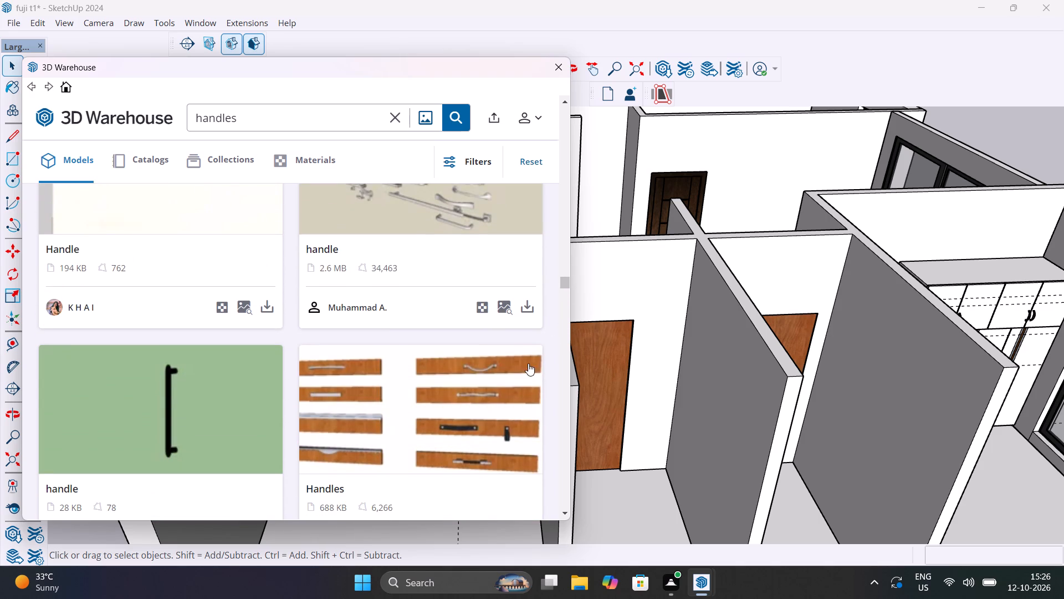
{"action": "scroll", "coordinate": [434, 415], "scroll_direction": "up", "scroll_amount": 15}
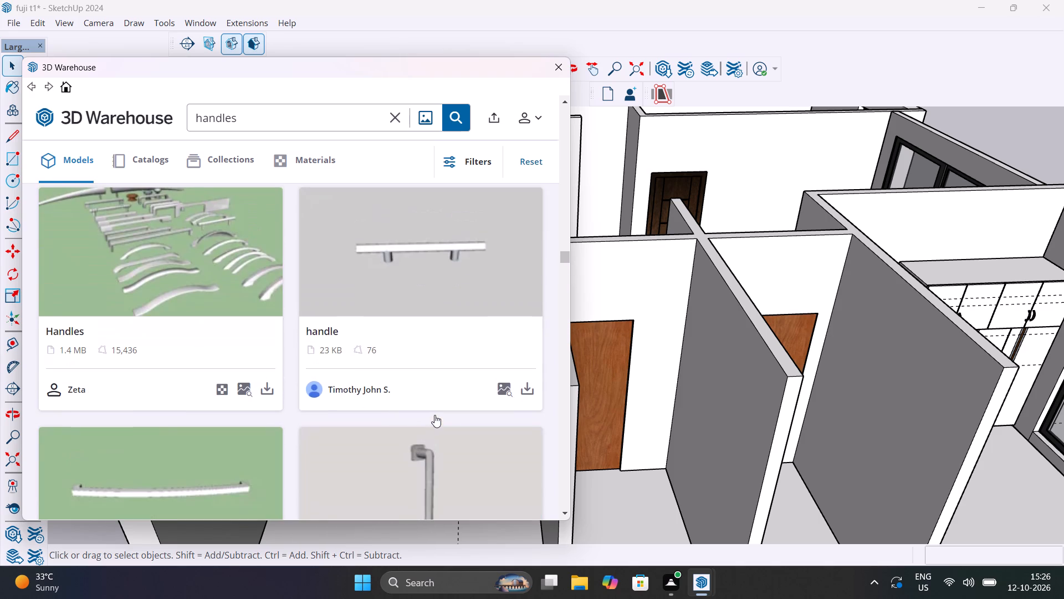
{"action": "scroll", "coordinate": [434, 415], "scroll_direction": "up", "scroll_amount": 18}
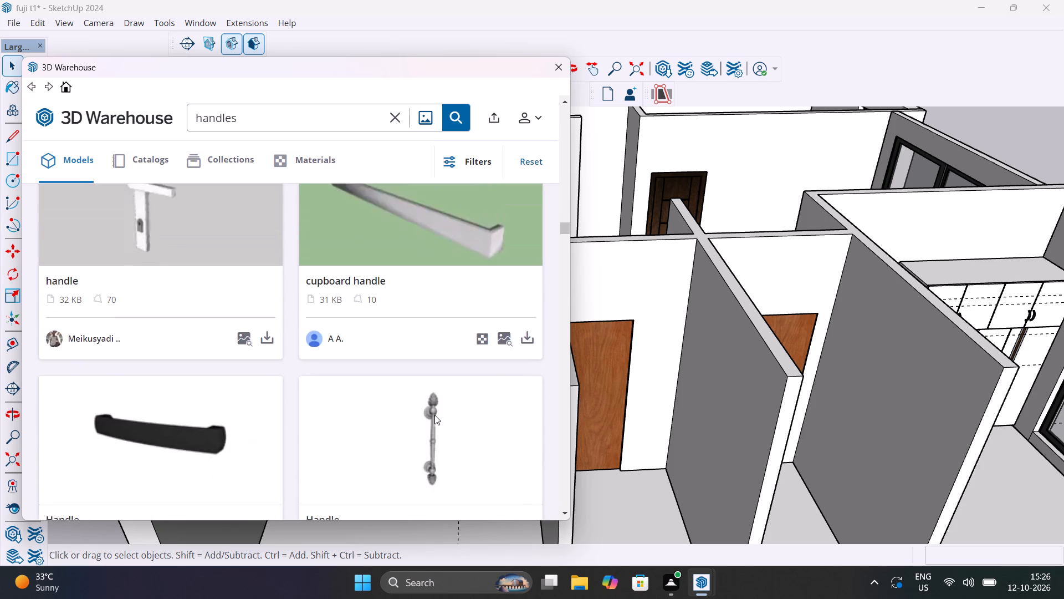
{"action": "scroll", "coordinate": [434, 415], "scroll_direction": "up", "scroll_amount": 20}
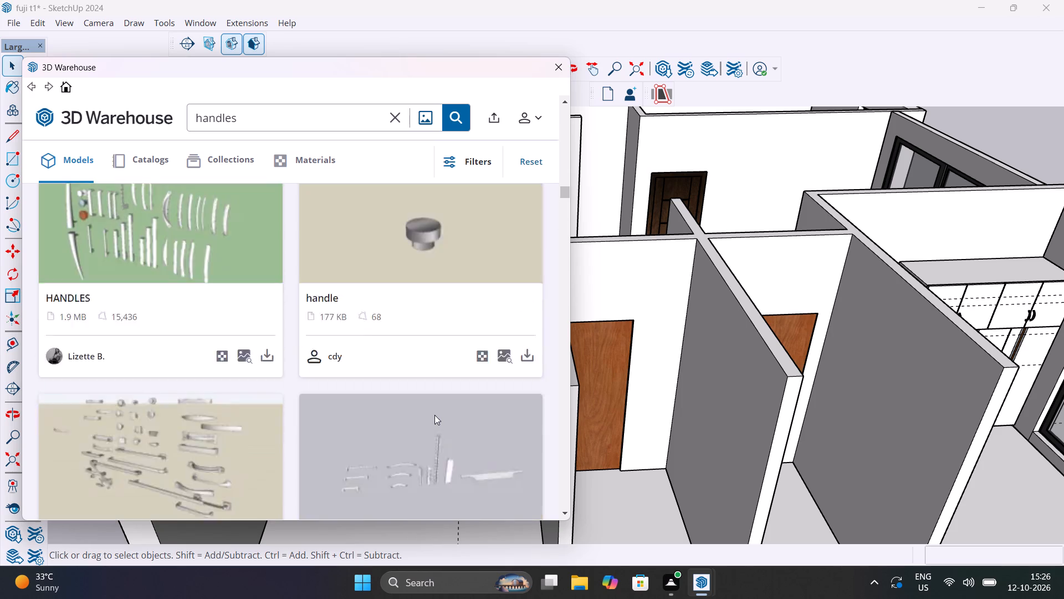
{"action": "scroll", "coordinate": [434, 415], "scroll_direction": "up", "scroll_amount": 17}
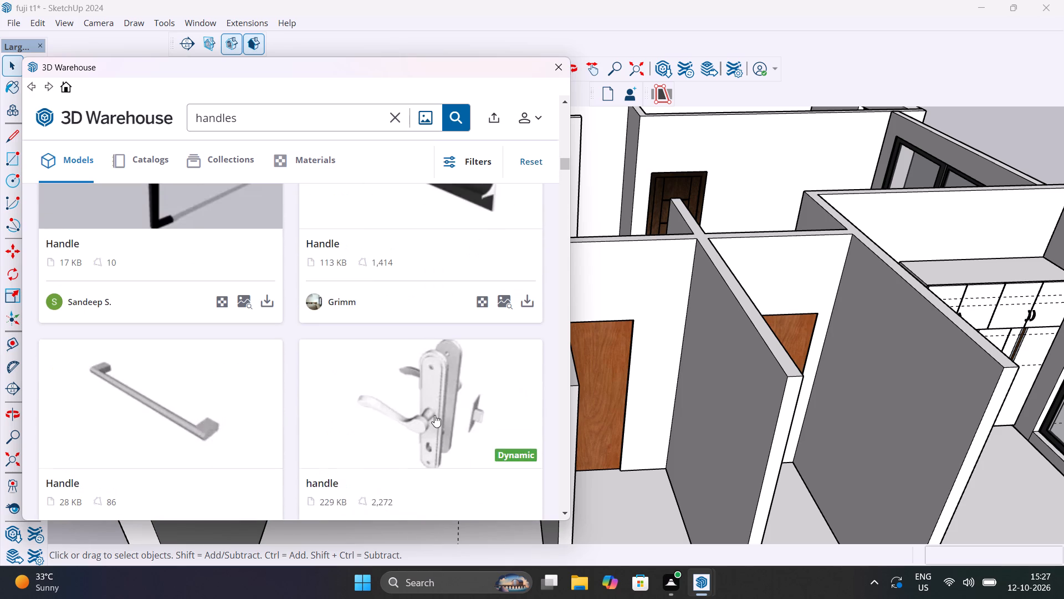
{"action": "scroll", "coordinate": [434, 415], "scroll_direction": "up", "scroll_amount": 2}
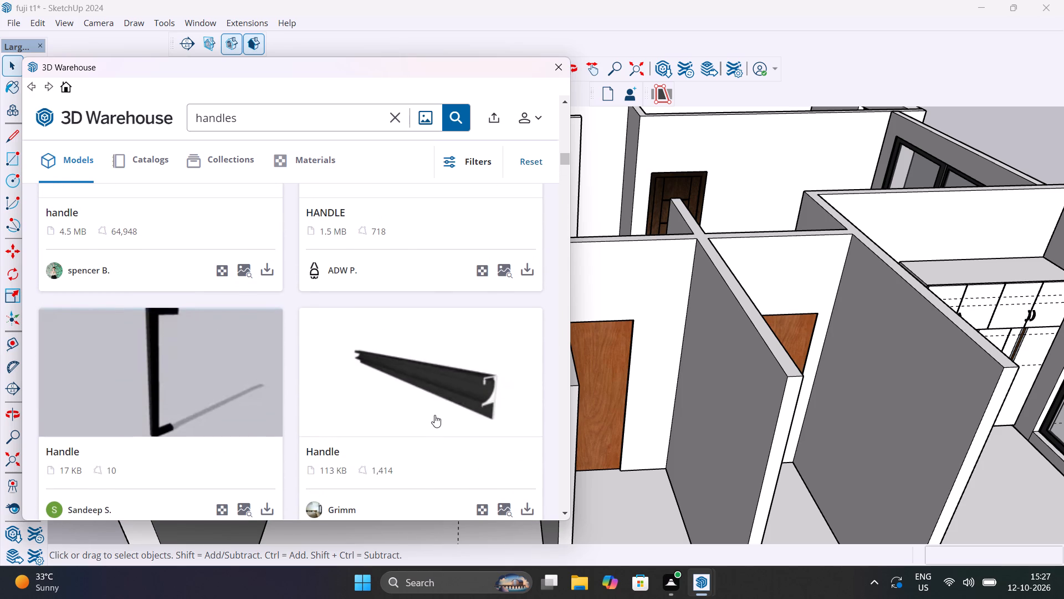
Close 3D Warehouse and go back to the bar handles on the other room's wardrobe doors.
{"action": "scroll", "coordinate": [1017, 336], "scroll_direction": "up", "scroll_amount": 10}
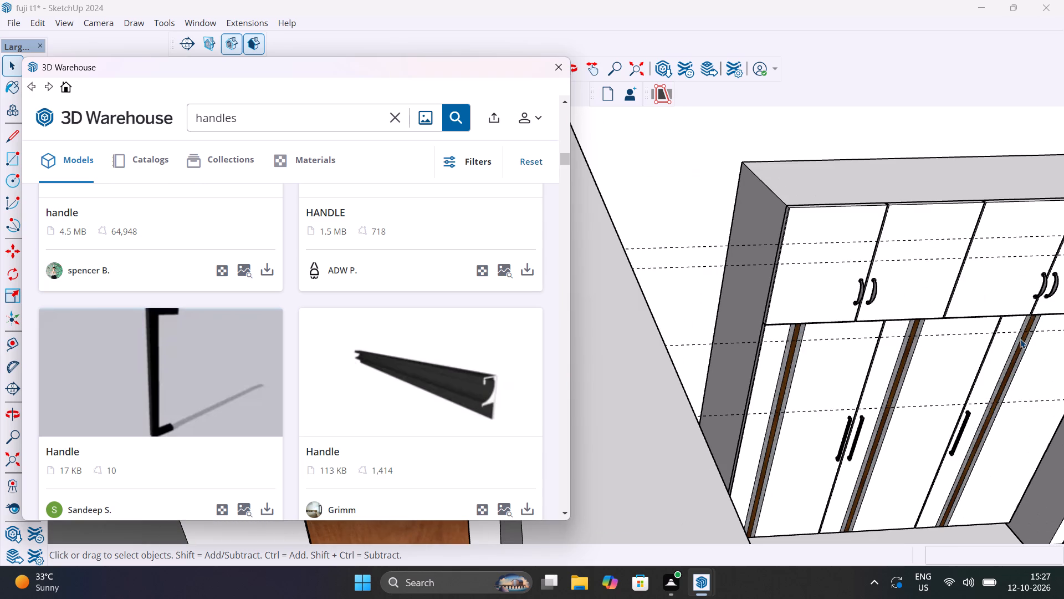
{"action": "middle_click_drag", "start_coordinate": [1012, 358], "coordinate": [915, 270]}
{"action": "scroll", "coordinate": [887, 496], "scroll_direction": "up", "scroll_amount": 8}
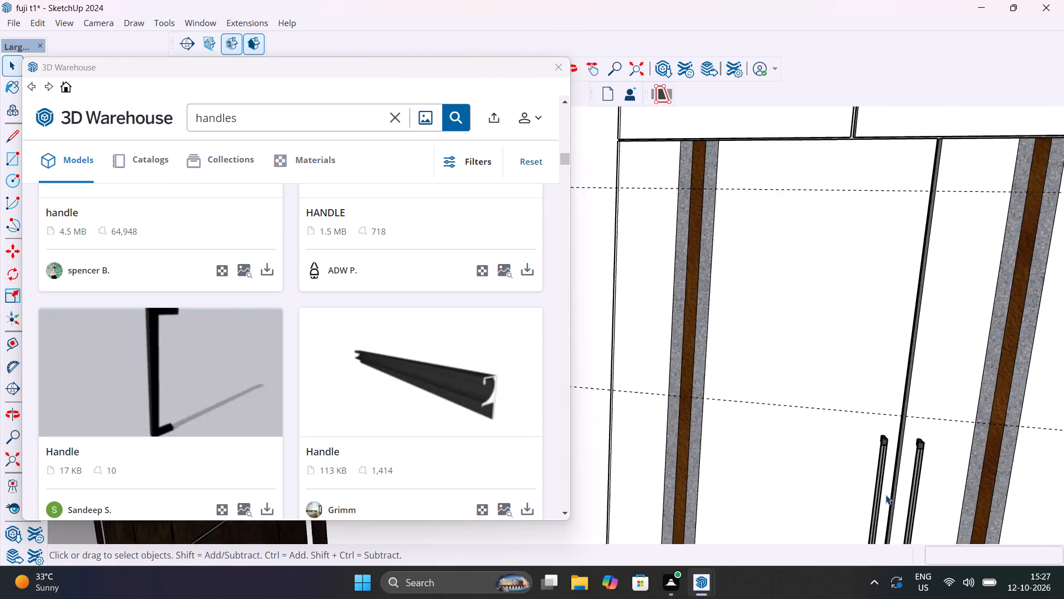
{"action": "scroll", "coordinate": [886, 495], "scroll_direction": "up", "scroll_amount": 8}
{"action": "middle_click_drag", "start_coordinate": [879, 480], "coordinate": [1041, 532]}
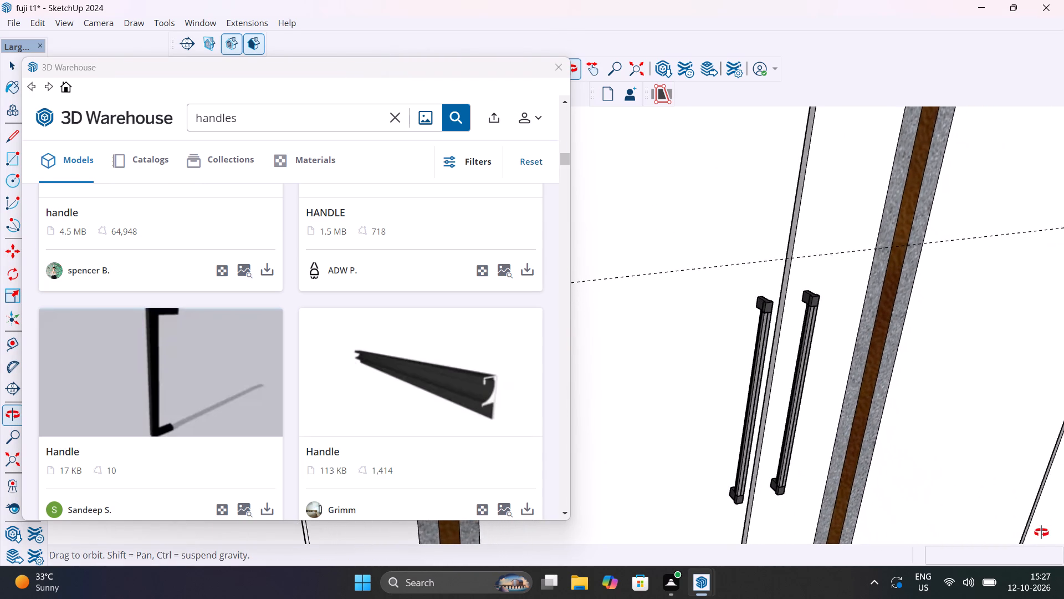
{"action": "middle_click_drag", "start_coordinate": [1041, 532], "coordinate": [1042, 535]}
{"action": "left_click", "coordinate": [553, 70]}
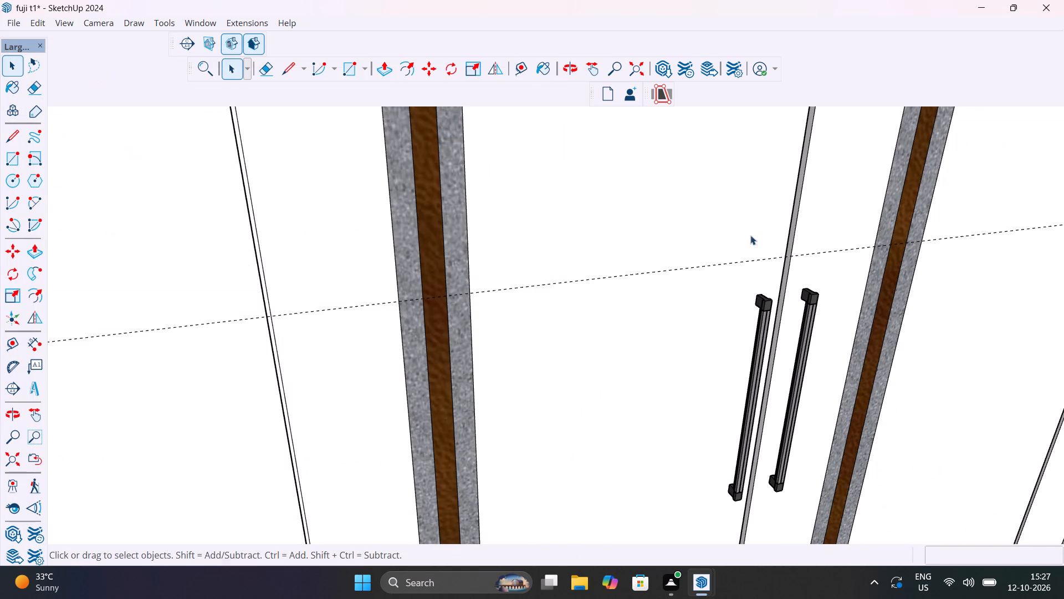
Copy a tall-door bar handle from the other room's wardrobe onto the bedroom wardrobe's first tall door, about 25' 8" away.
{"action": "left_click", "coordinate": [764, 298]}
{"action": "key", "text": "m"}
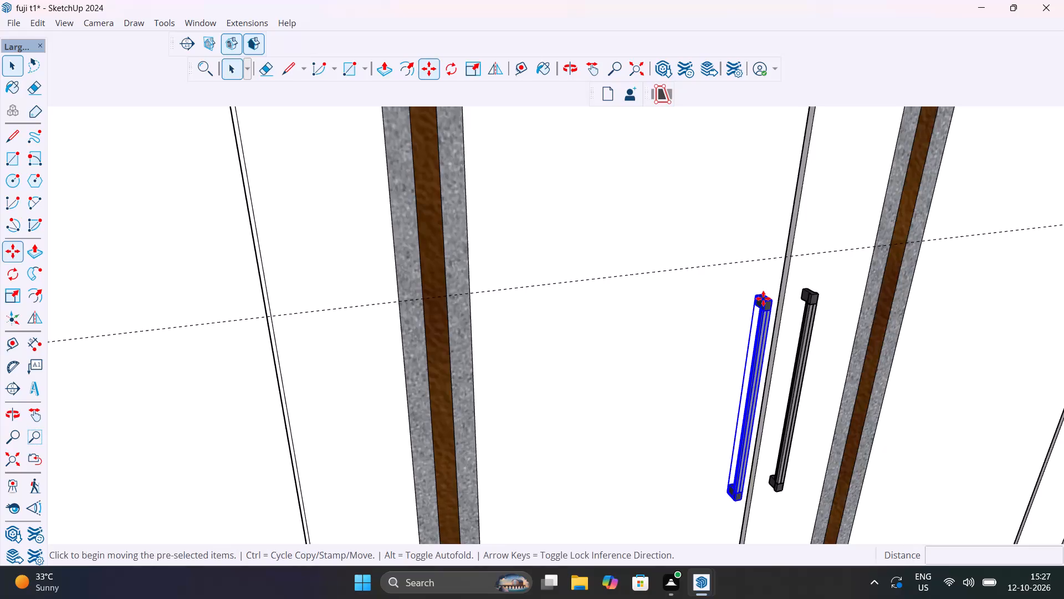
{"action": "left_click", "coordinate": [755, 296]}
{"action": "scroll", "coordinate": [668, 306], "scroll_direction": "down", "scroll_amount": 8}
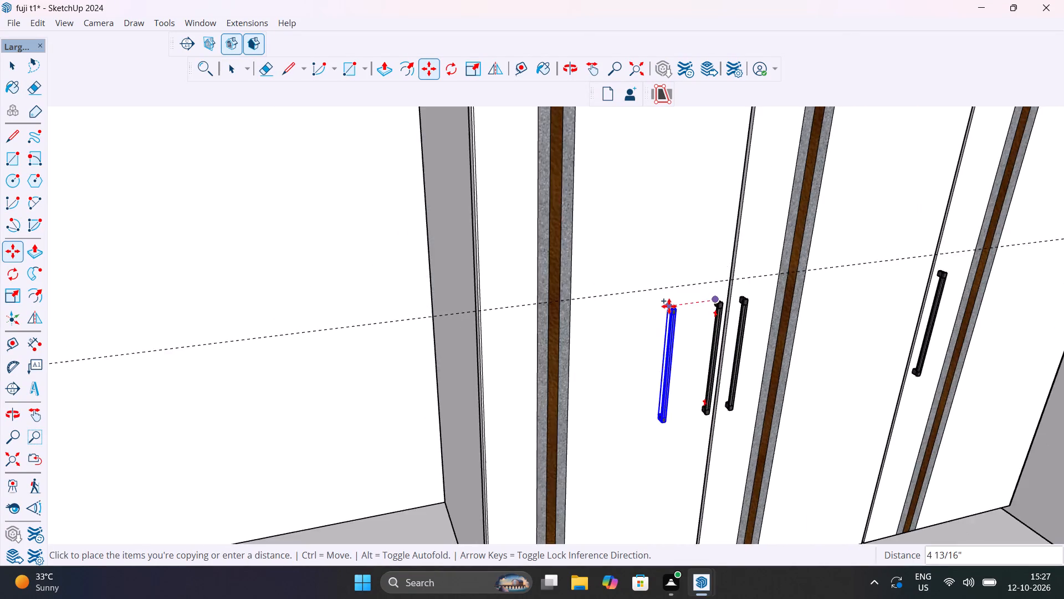
{"action": "scroll", "coordinate": [669, 306], "scroll_direction": "down", "scroll_amount": 20}
{"action": "scroll", "coordinate": [669, 306], "scroll_direction": "down", "scroll_amount": 9}
{"action": "scroll", "coordinate": [474, 337], "scroll_direction": "up", "scroll_amount": 3}
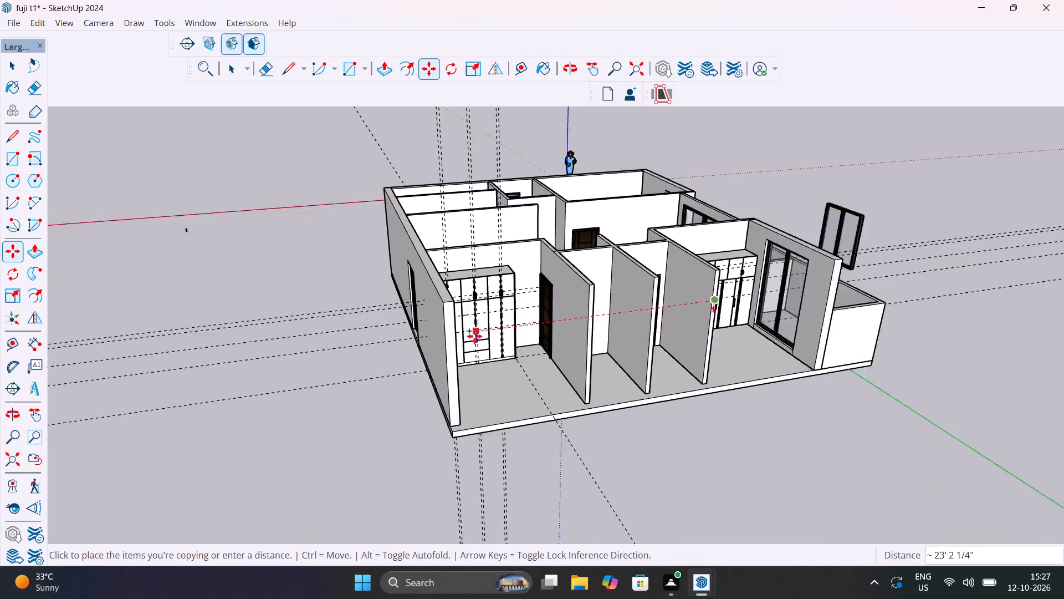
{"action": "scroll", "coordinate": [474, 336], "scroll_direction": "up", "scroll_amount": 16}
{"action": "scroll", "coordinate": [474, 336], "scroll_direction": "up", "scroll_amount": 6}
{"action": "scroll", "coordinate": [269, 246], "scroll_direction": "down", "scroll_amount": 8}
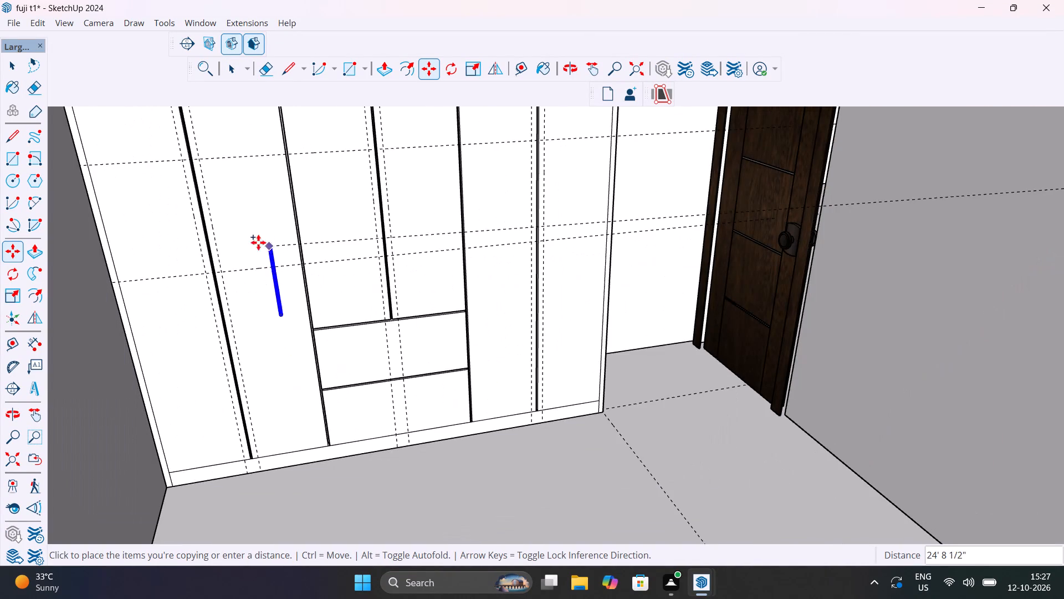
{"action": "middle_click_drag", "start_coordinate": [195, 221], "coordinate": [283, 293], "text": "shift"}
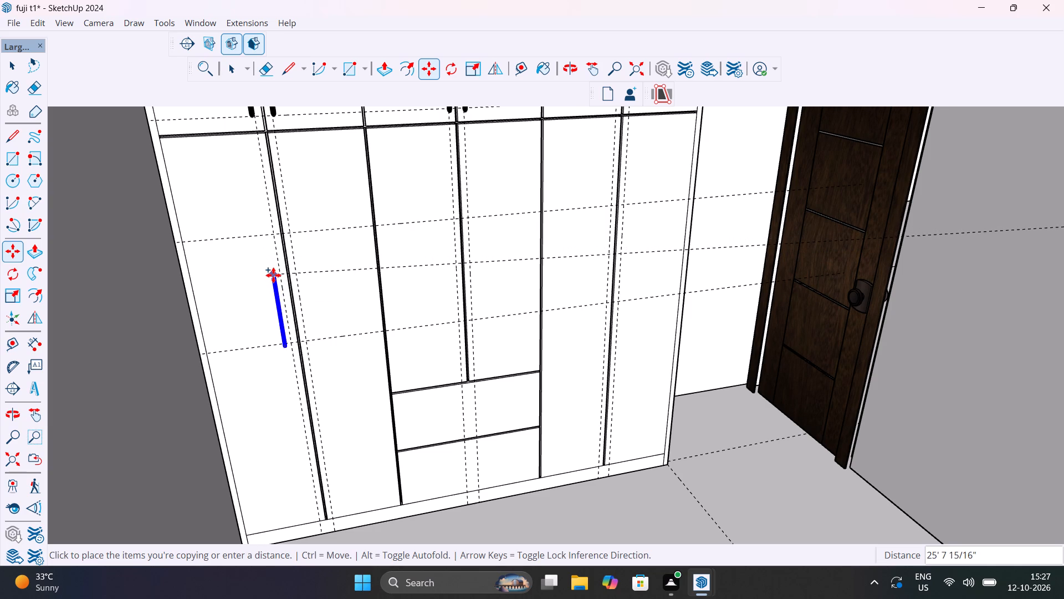
{"action": "left_click", "coordinate": [275, 275]}
Move the copied handle's lower back corner onto the intersection of the first door's vertical guide and the horizontal guide.
{"action": "scroll", "coordinate": [294, 324], "scroll_direction": "up", "scroll_amount": 7}
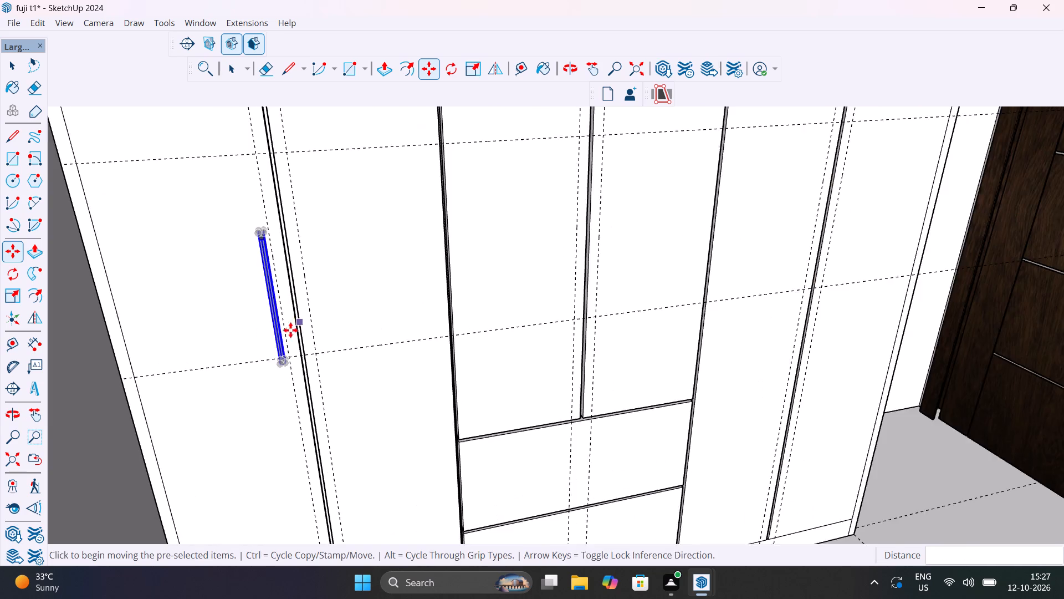
{"action": "scroll", "coordinate": [290, 330], "scroll_direction": "up", "scroll_amount": 4}
{"action": "middle_click_drag", "start_coordinate": [295, 369], "coordinate": [118, 336]}
{"action": "scroll", "coordinate": [371, 344], "scroll_direction": "up", "scroll_amount": 6}
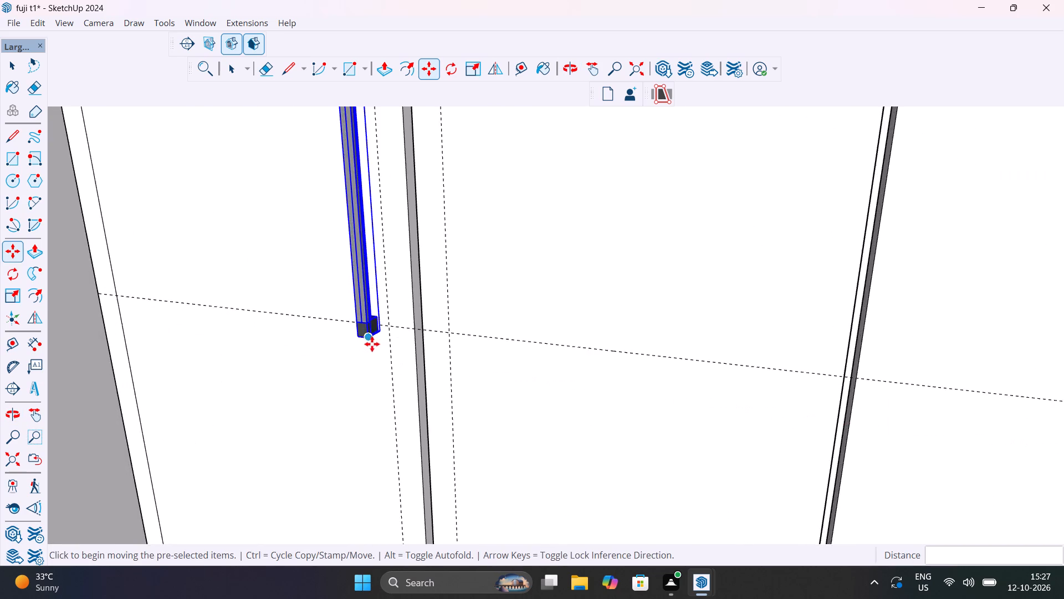
{"action": "scroll", "coordinate": [372, 344], "scroll_direction": "up", "scroll_amount": 5}
{"action": "left_click", "coordinate": [385, 323]}
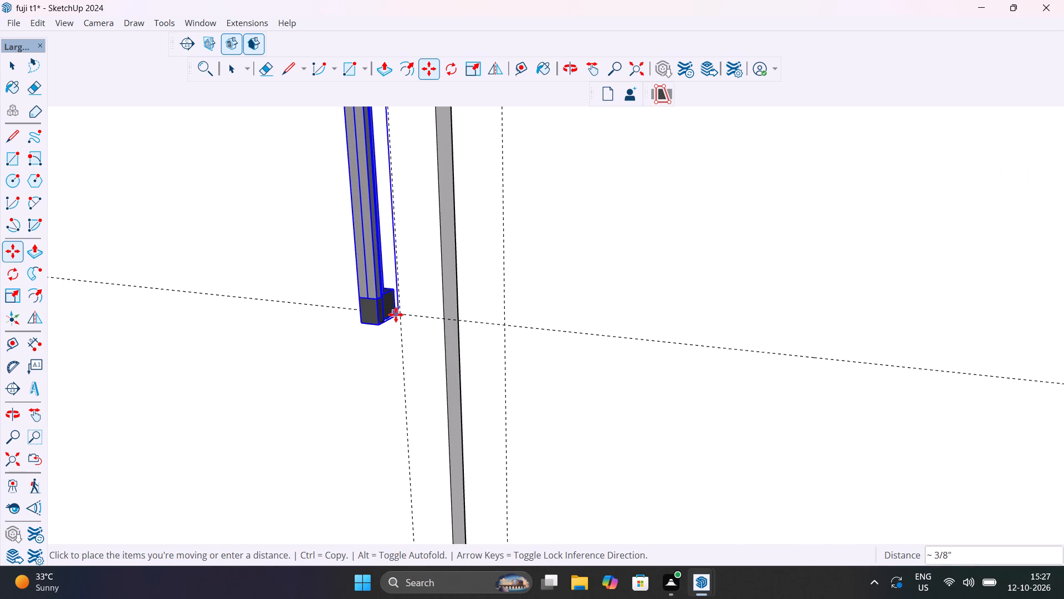
{"action": "left_click", "coordinate": [397, 314]}
Copy the bar handle about 2 5/16" across the door seam to the second tall door's guide intersection.
{"action": "scroll", "coordinate": [388, 348], "scroll_direction": "down", "scroll_amount": 12}
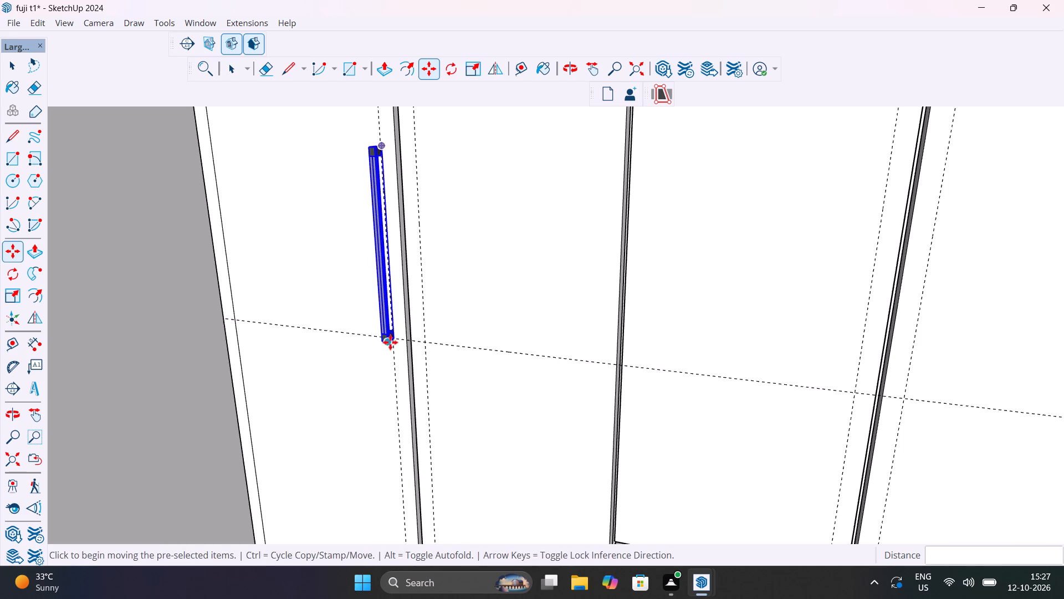
{"action": "left_click", "coordinate": [394, 340]}
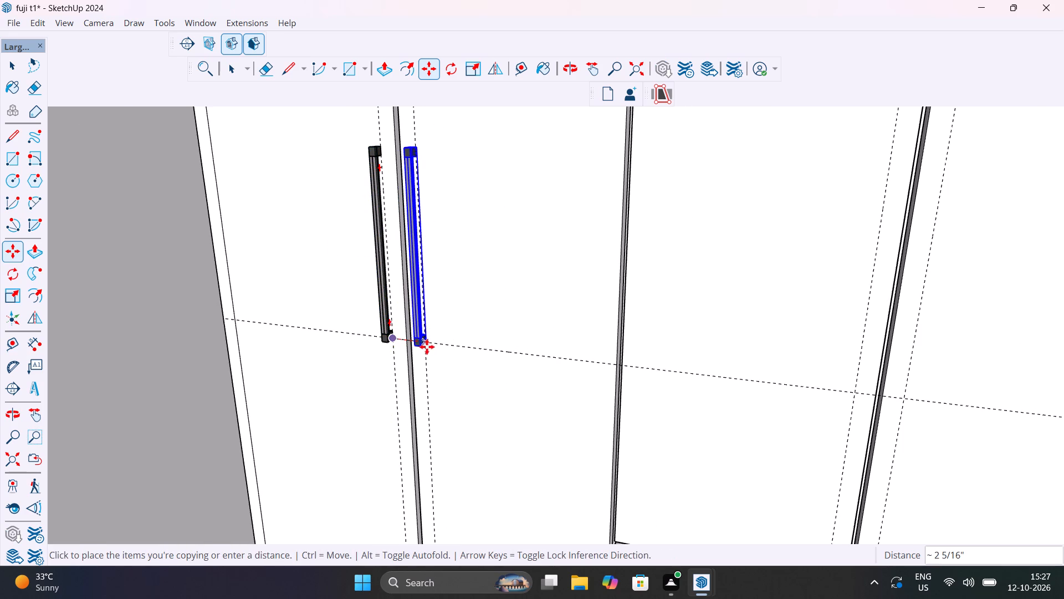
{"action": "left_click", "coordinate": [428, 347]}
Copy the second door's bar handle about 2' 15/16" along the horizontal guide to the middle door pair's first vertical guide.
{"action": "left_click", "coordinate": [425, 344]}
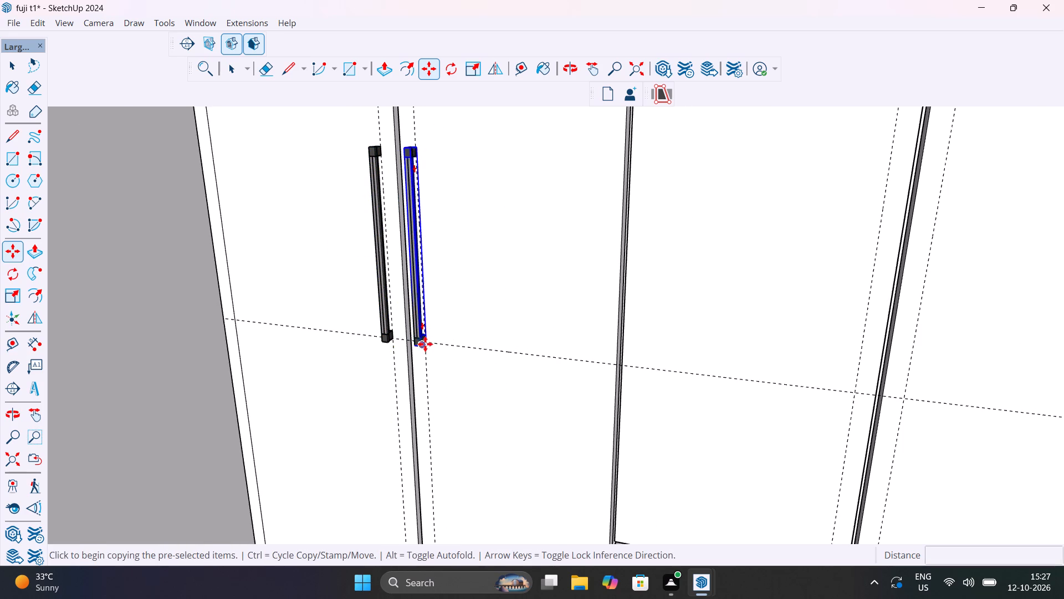
{"action": "scroll", "coordinate": [499, 346], "scroll_direction": "down", "scroll_amount": 7}
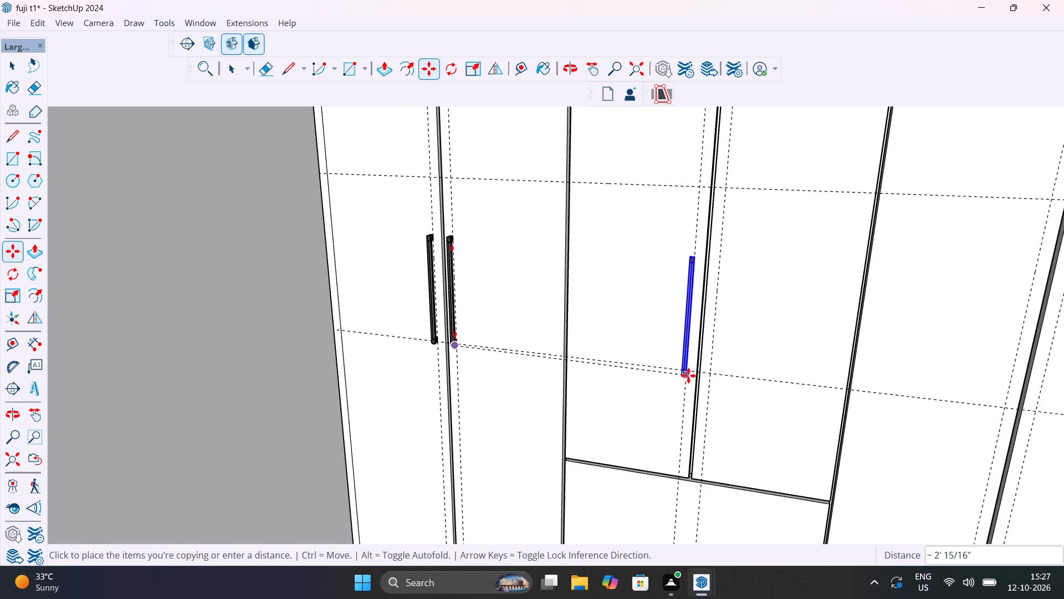
{"action": "scroll", "coordinate": [688, 369], "scroll_direction": "up", "scroll_amount": 8}
{"action": "middle_click_drag", "start_coordinate": [686, 369], "coordinate": [648, 366]}
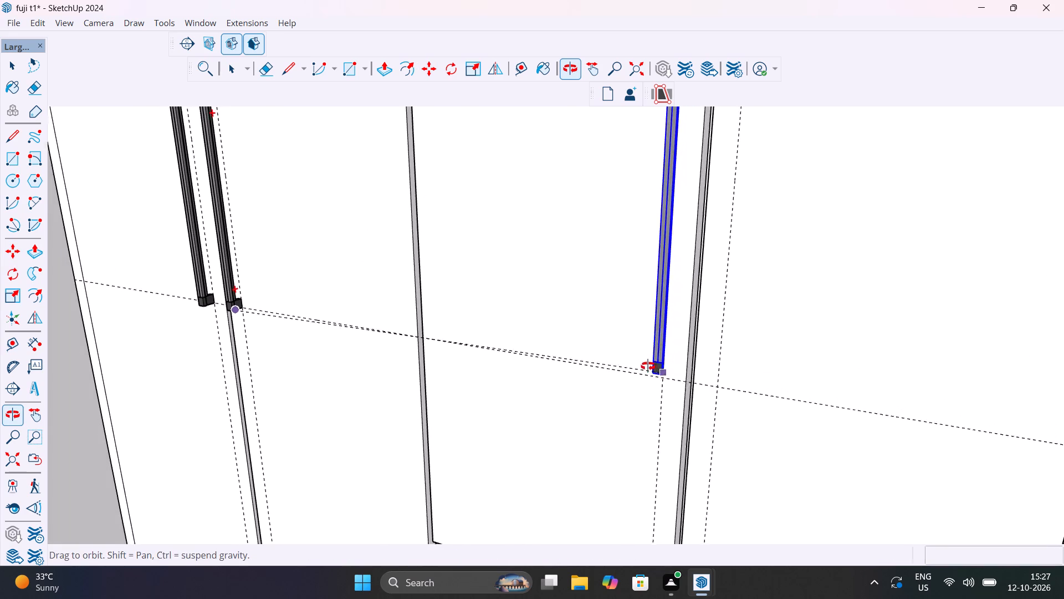
{"action": "middle_click_drag", "start_coordinate": [648, 366], "coordinate": [647, 366]}
{"action": "left_click", "coordinate": [658, 378]}
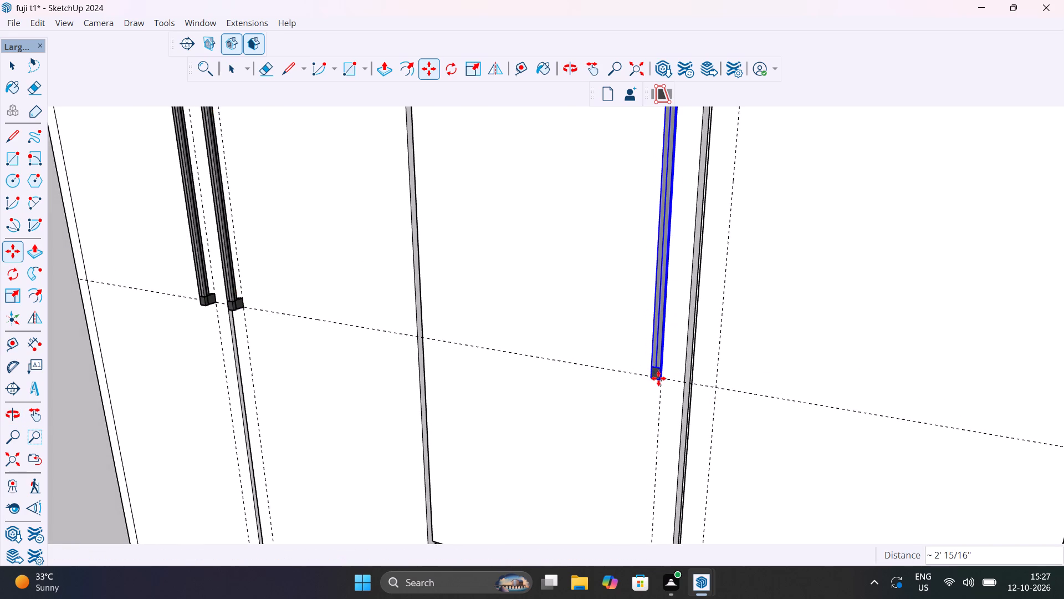
Move the middle pair's copied handle about 11/16" along the green axis.
{"action": "middle_click_drag", "start_coordinate": [650, 375], "coordinate": [552, 393]}
{"action": "left_click", "coordinate": [586, 333]}
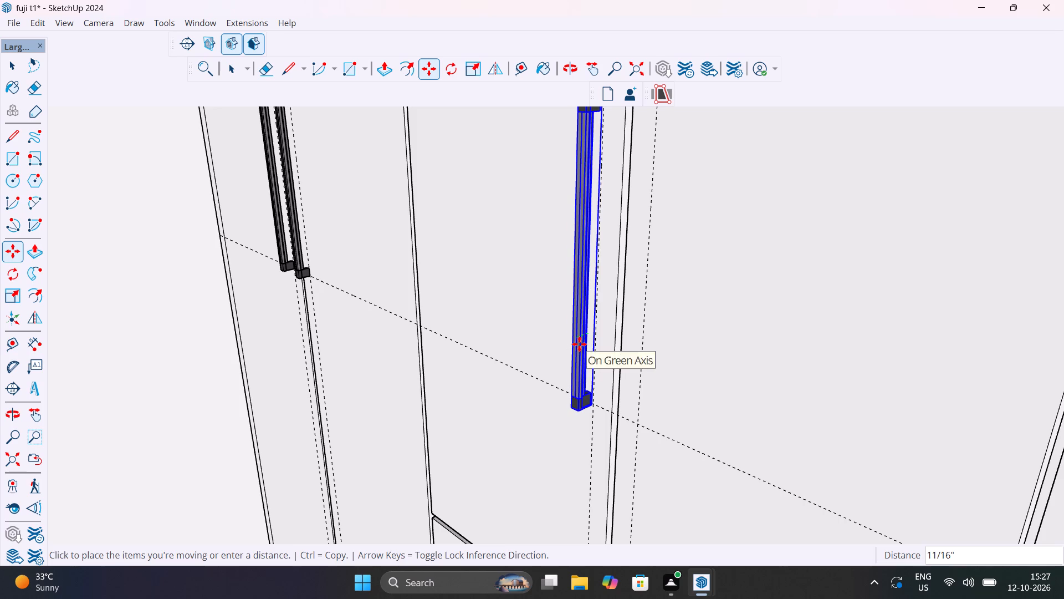
{"action": "left_click", "coordinate": [579, 344]}
Copy that handle about 2 3/4" across the seam to the middle door pair's second vertical guide.
{"action": "left_click", "coordinate": [593, 404]}
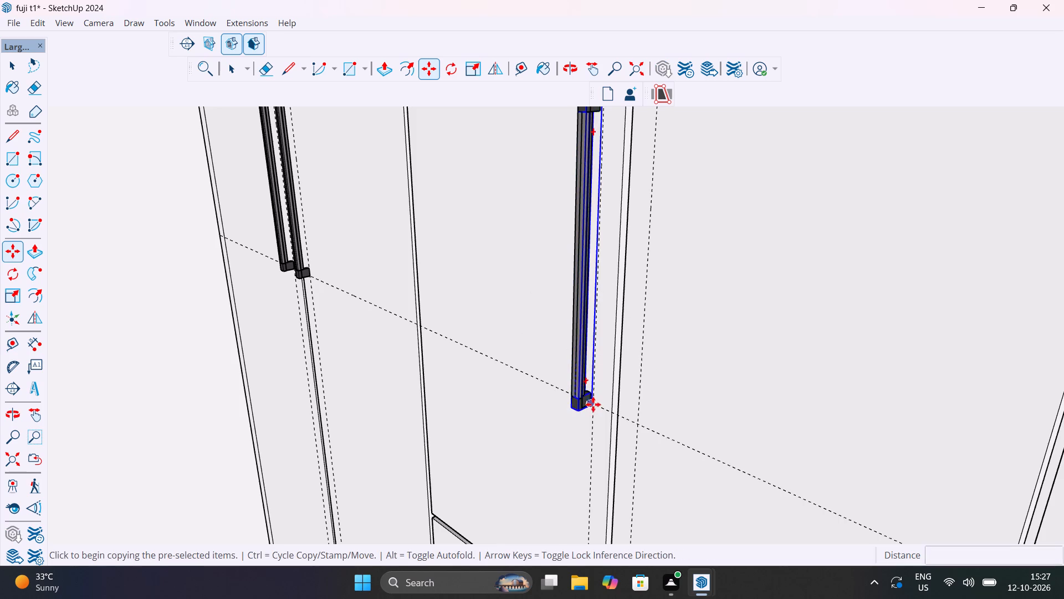
{"action": "left_click", "coordinate": [644, 431]}
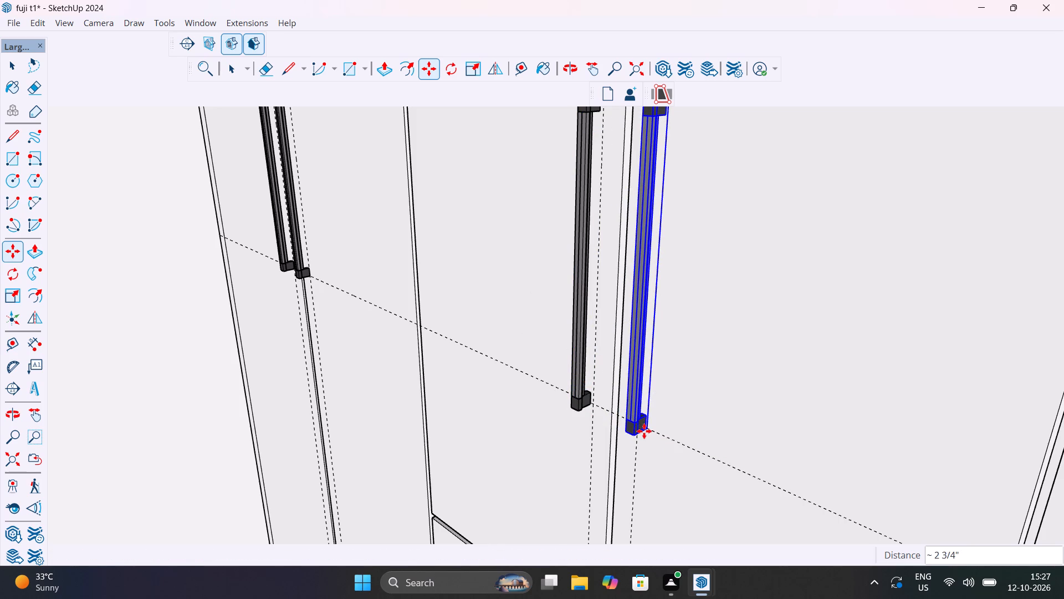
Copy the bar handle about 2' along the horizontal guide to the first vertical guide of the last door pair.
{"action": "left_click", "coordinate": [646, 431]}
{"action": "scroll", "coordinate": [697, 443], "scroll_direction": "down", "scroll_amount": 11}
{"action": "middle_click_drag", "start_coordinate": [692, 441], "coordinate": [520, 355], "text": "shift"}
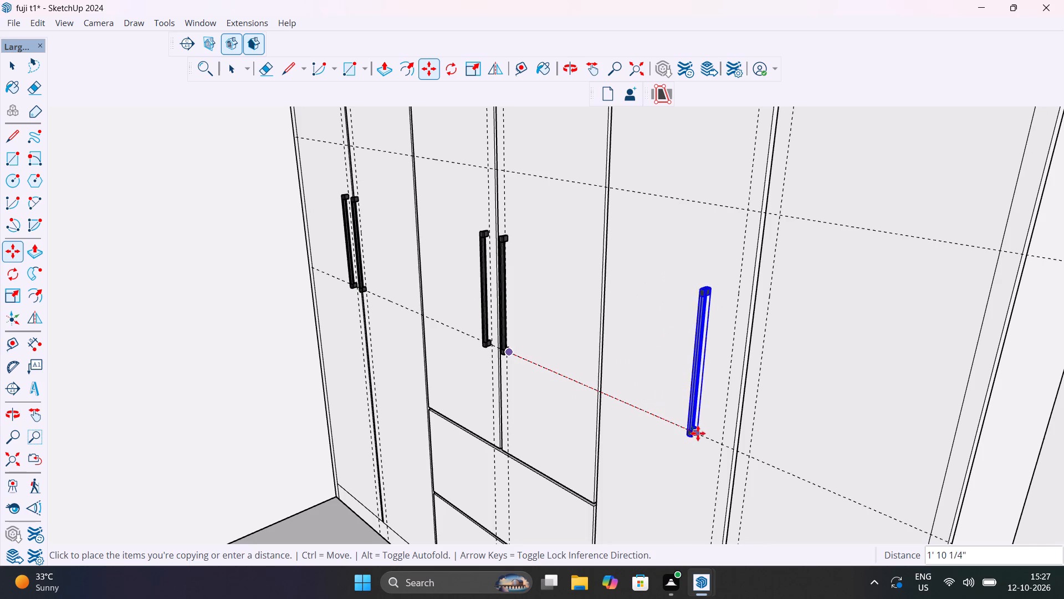
{"action": "scroll", "coordinate": [715, 436], "scroll_direction": "up", "scroll_amount": 6}
{"action": "middle_click_drag", "start_coordinate": [633, 402], "coordinate": [602, 390]}
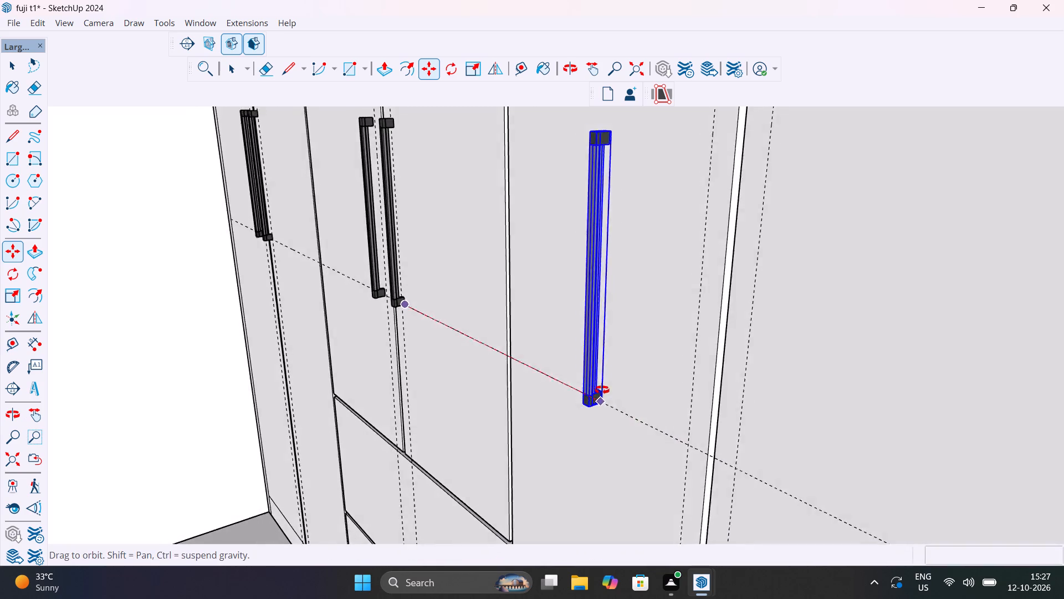
{"action": "middle_click_drag", "start_coordinate": [602, 390], "coordinate": [580, 380]}
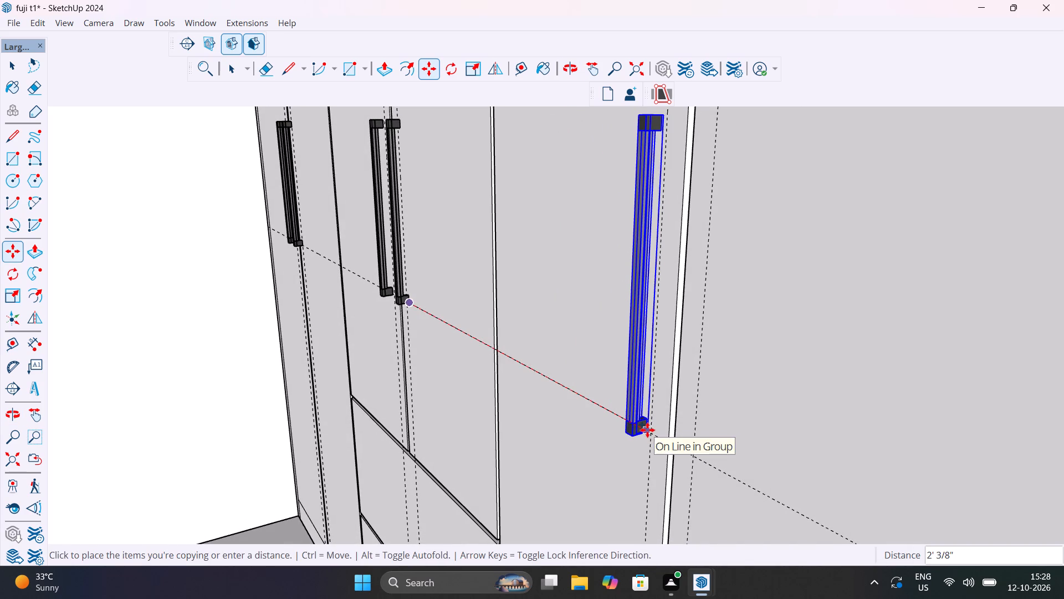
{"action": "left_click", "coordinate": [648, 430]}
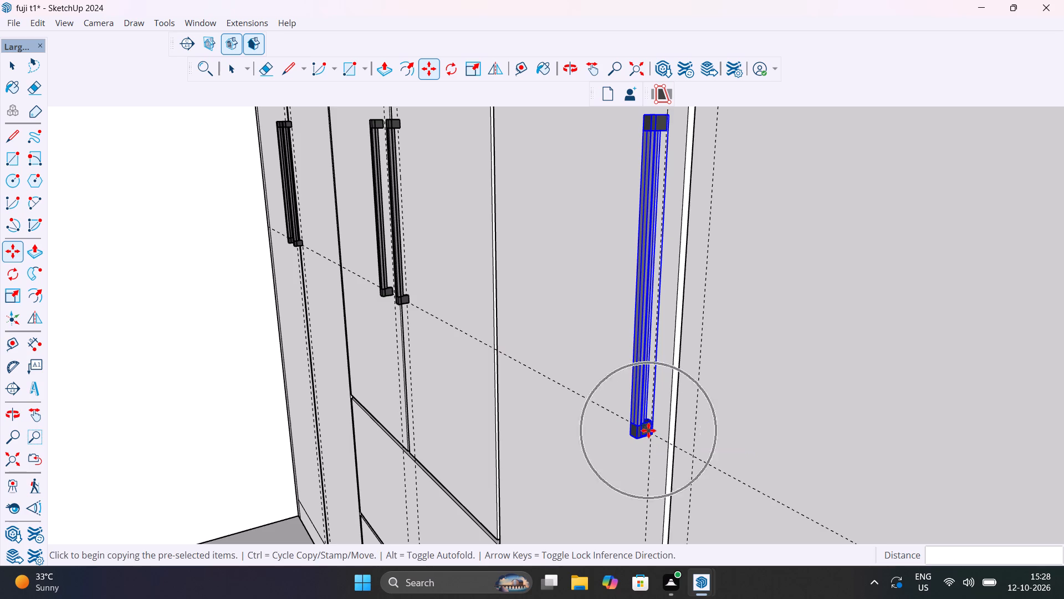
Copy that handle about 2 9/16" across the seam to the last tall door's guide intersection.
{"action": "left_click", "coordinate": [652, 432]}
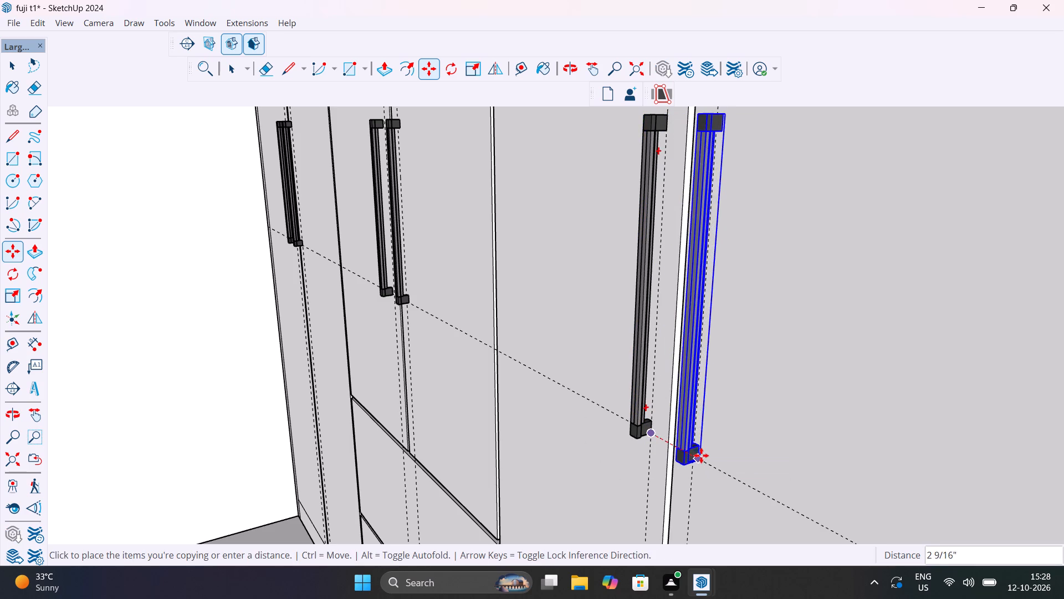
{"action": "left_click", "coordinate": [702, 456]}
Inspect the bar handles placed on the bedroom wardrobe's tall doors against their guides.
{"action": "scroll", "coordinate": [662, 451], "scroll_direction": "down", "scroll_amount": 13}
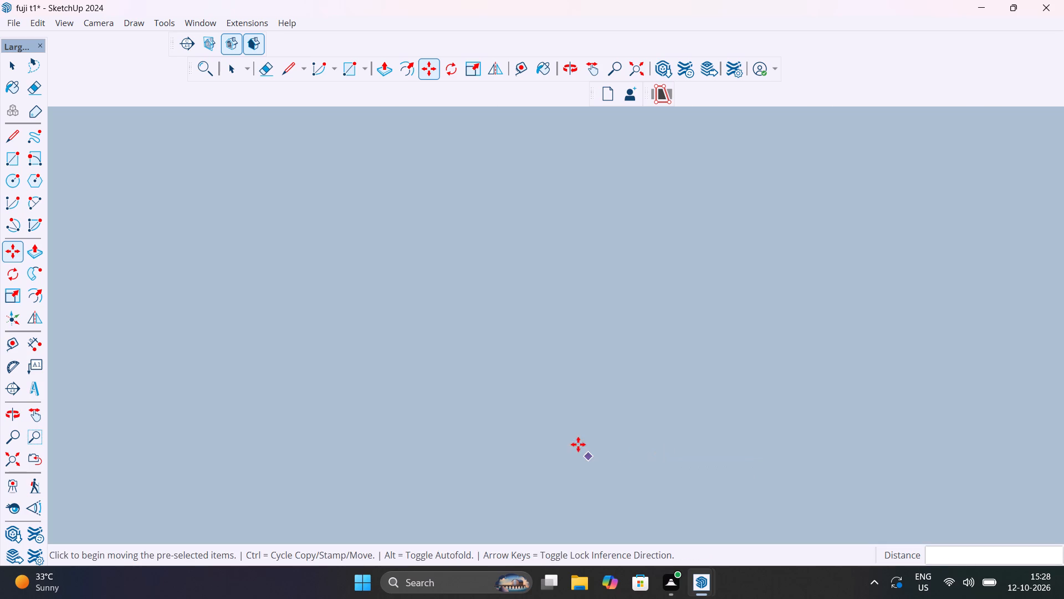
{"action": "left_click", "coordinate": [18, 464]}
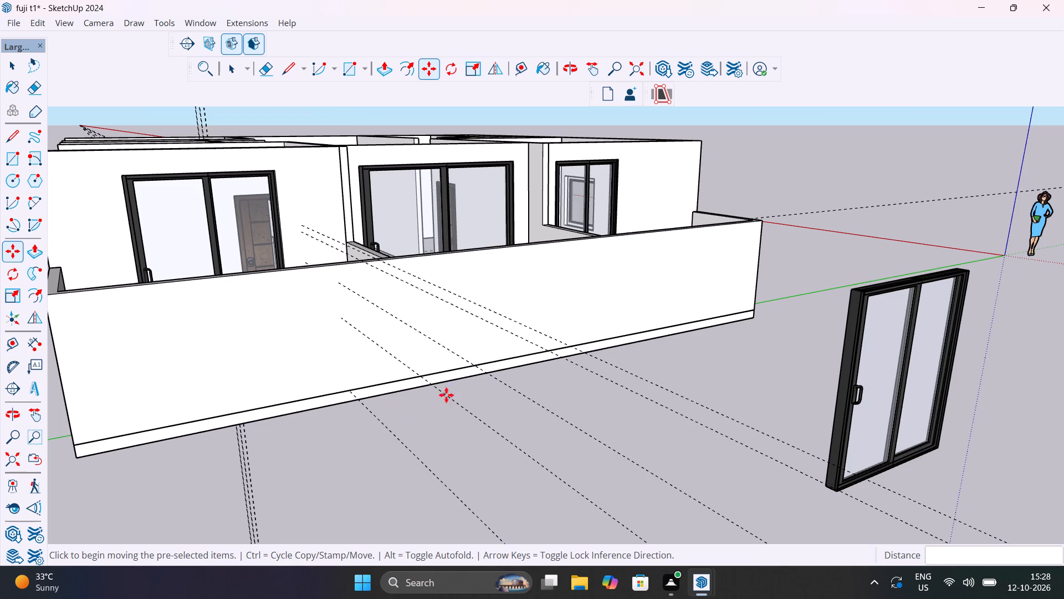
{"action": "middle_click_drag", "start_coordinate": [420, 287], "coordinate": [95, 463]}
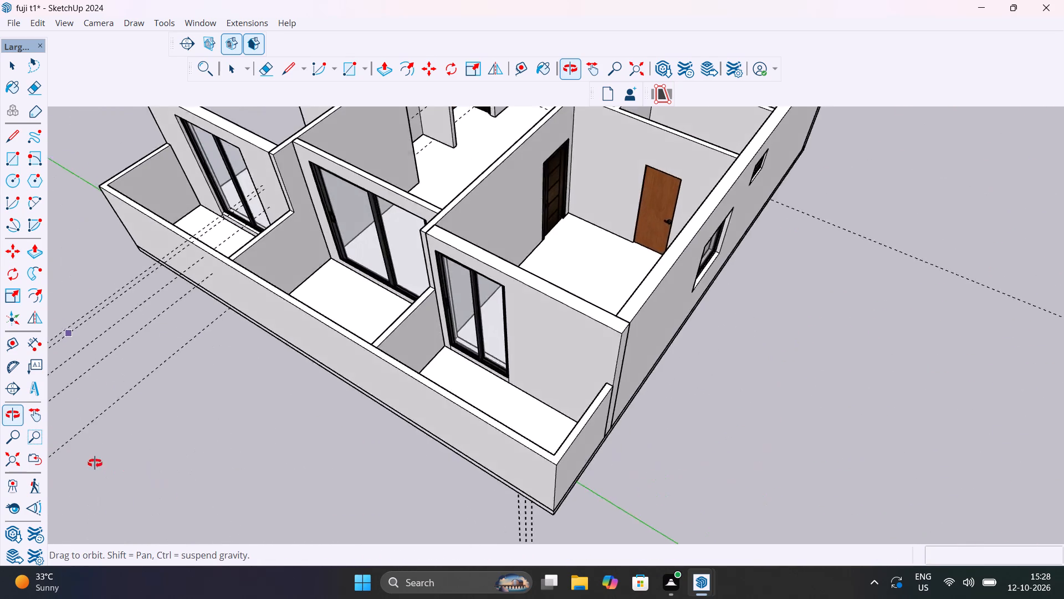
{"action": "middle_click_drag", "start_coordinate": [95, 463], "coordinate": [630, 410]}
{"action": "scroll", "coordinate": [630, 410], "scroll_direction": "down", "scroll_amount": 1}
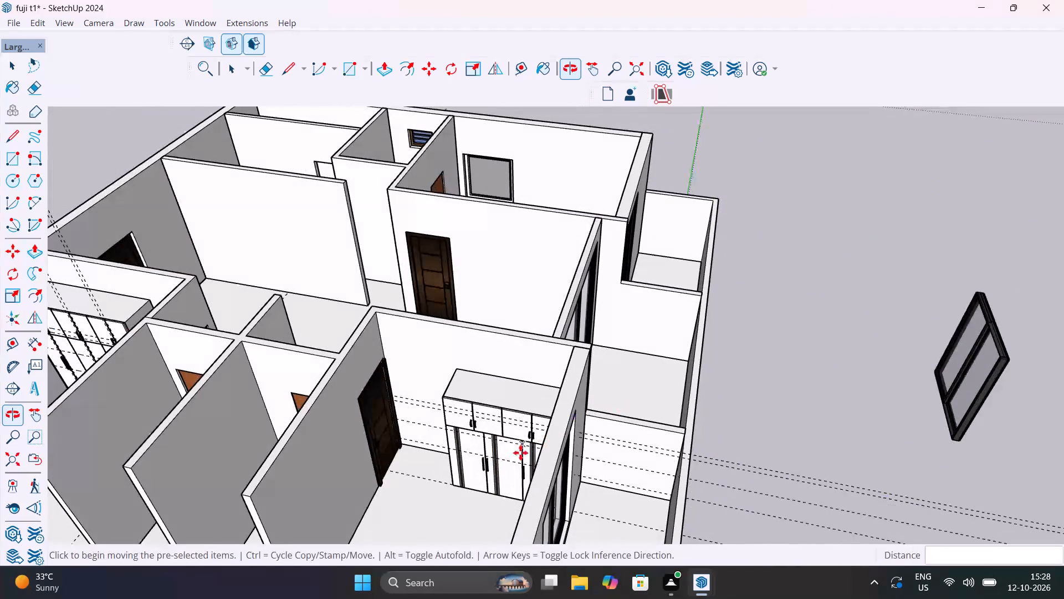
{"action": "middle_click_drag", "start_coordinate": [405, 443], "coordinate": [825, 334]}
{"action": "scroll", "coordinate": [521, 260], "scroll_direction": "up", "scroll_amount": 2}
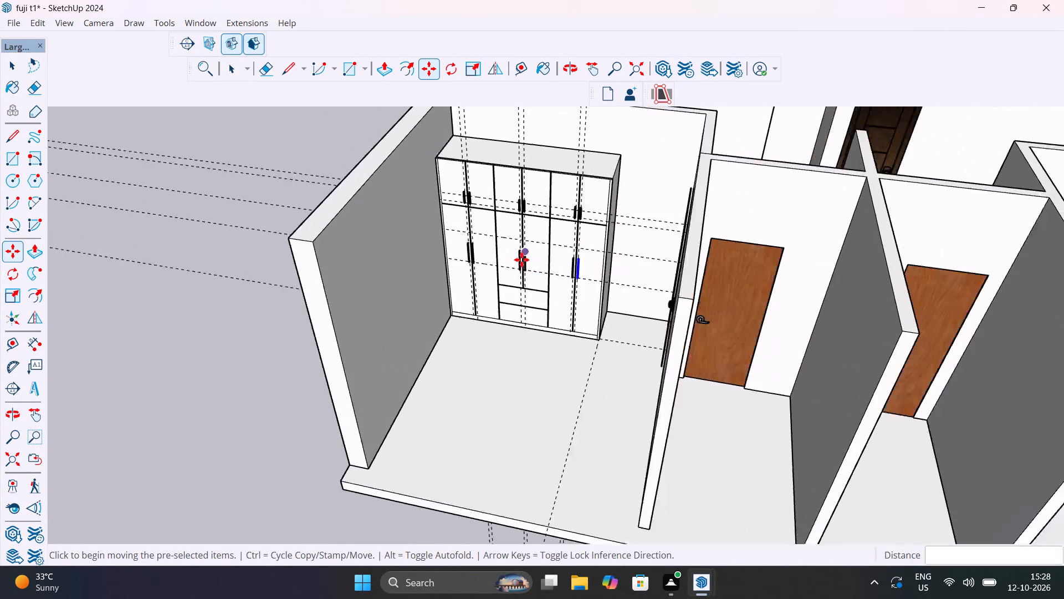
{"action": "scroll", "coordinate": [521, 260], "scroll_direction": "up", "scroll_amount": 20}
{"action": "middle_click_drag", "start_coordinate": [505, 328], "coordinate": [638, 337]}
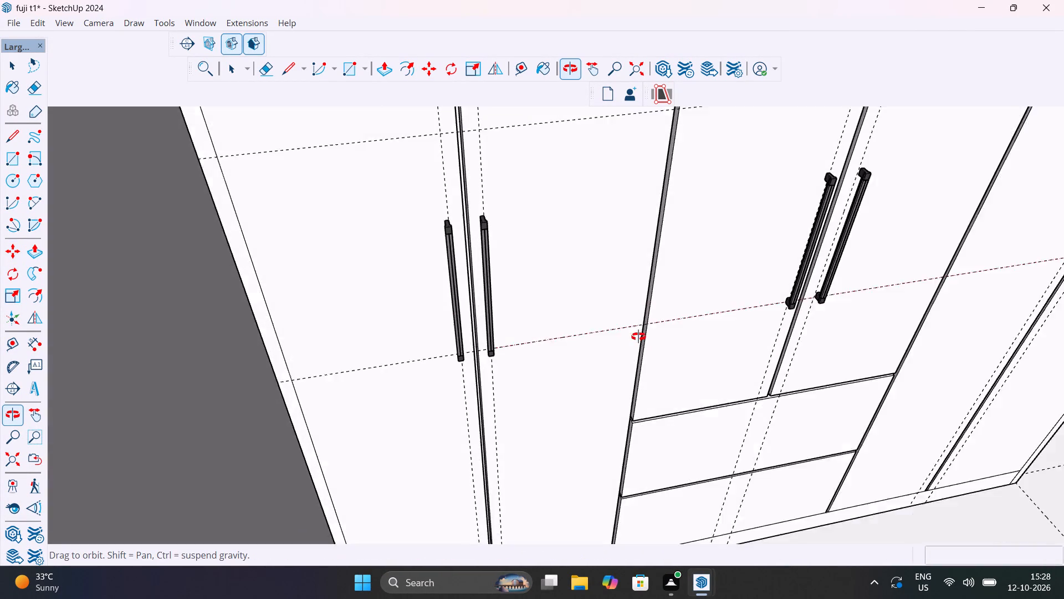
{"action": "middle_click_drag", "start_coordinate": [638, 337], "coordinate": [558, 331]}
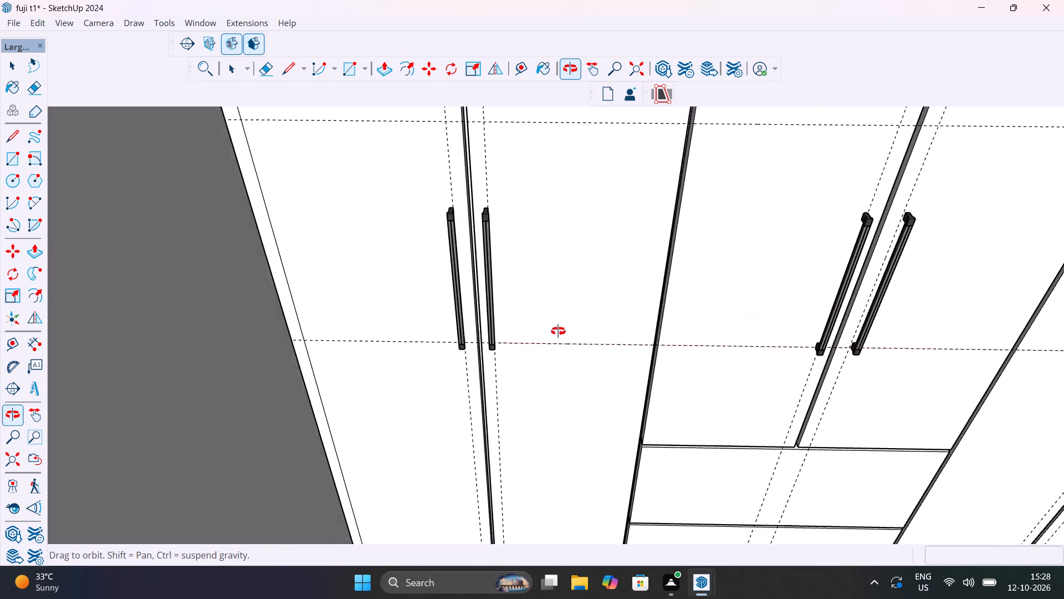
{"action": "middle_click_drag", "start_coordinate": [558, 331], "coordinate": [476, 330]}
Move the second bar handle of the first tall door pair about 1/4" onto its guide intersection.
{"action": "scroll", "coordinate": [476, 330], "scroll_direction": "up", "scroll_amount": 8}
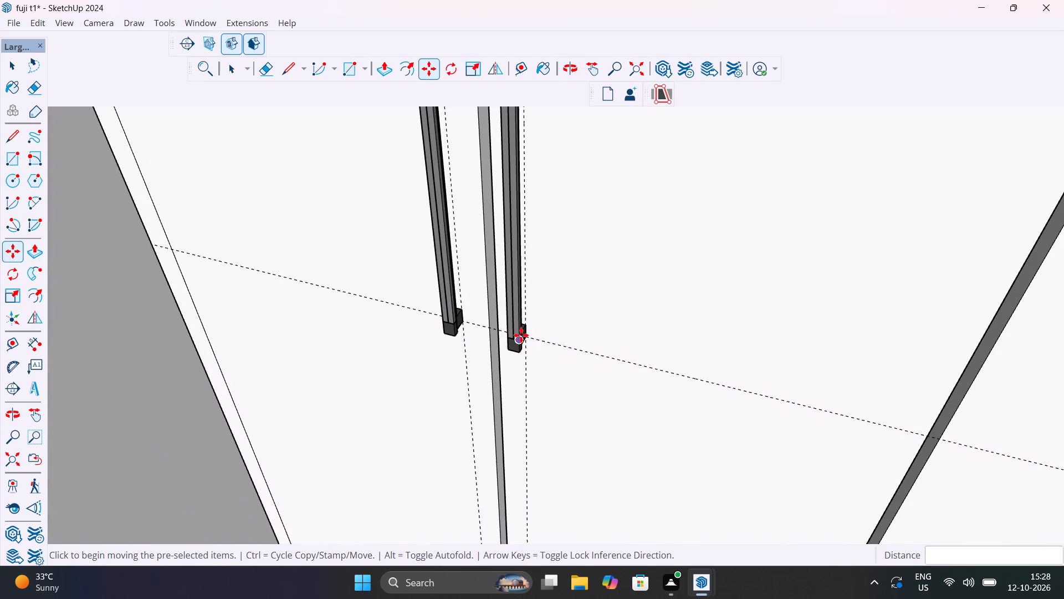
{"action": "left_click", "coordinate": [529, 339]}
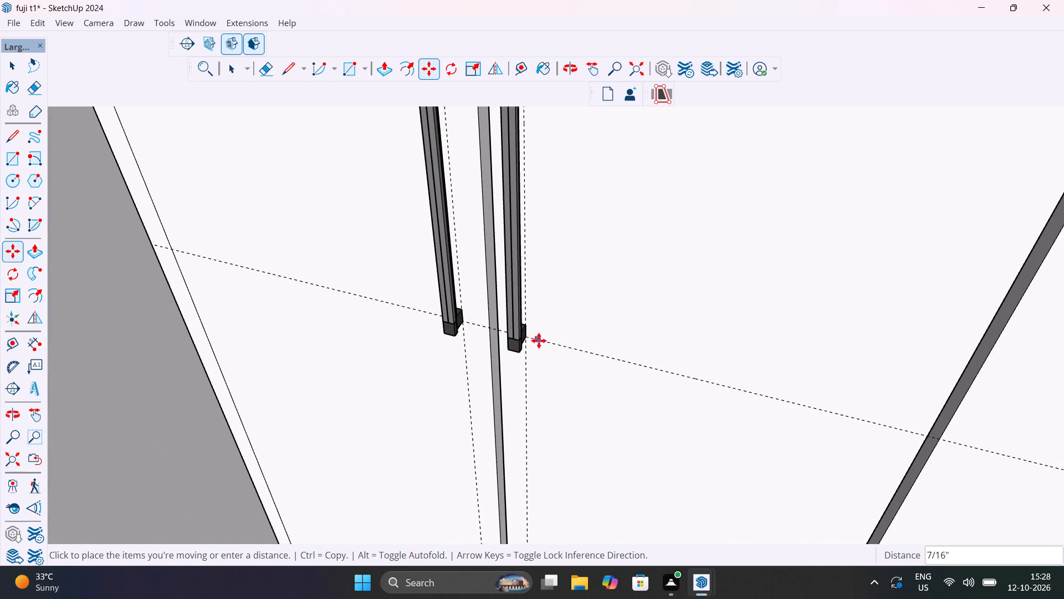
{"action": "key", "text": "Escape"}
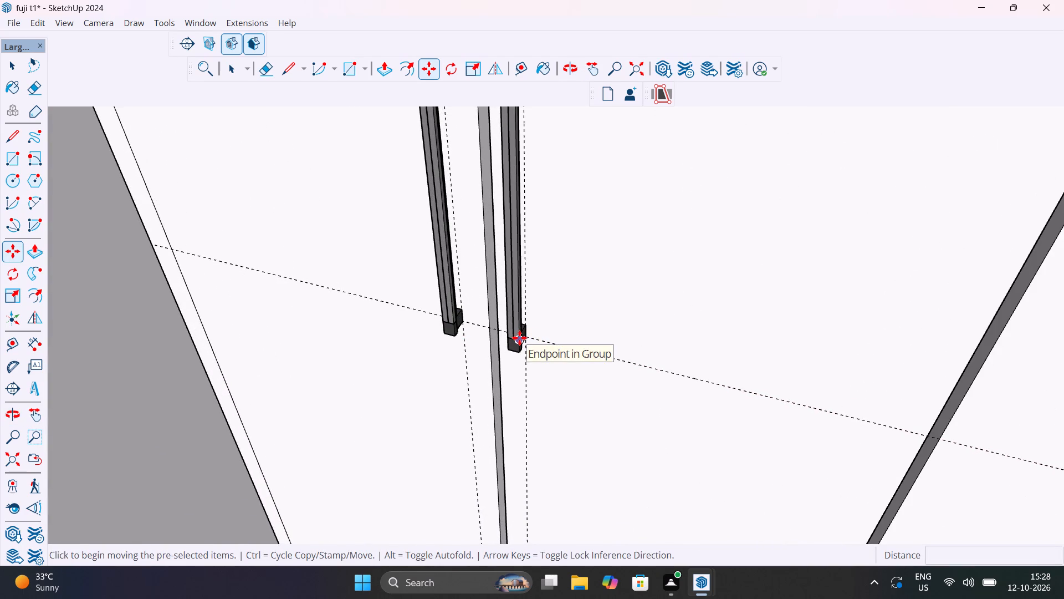
{"action": "key", "text": "space"}
{"action": "left_click", "coordinate": [519, 338]}
{"action": "key", "text": "m"}
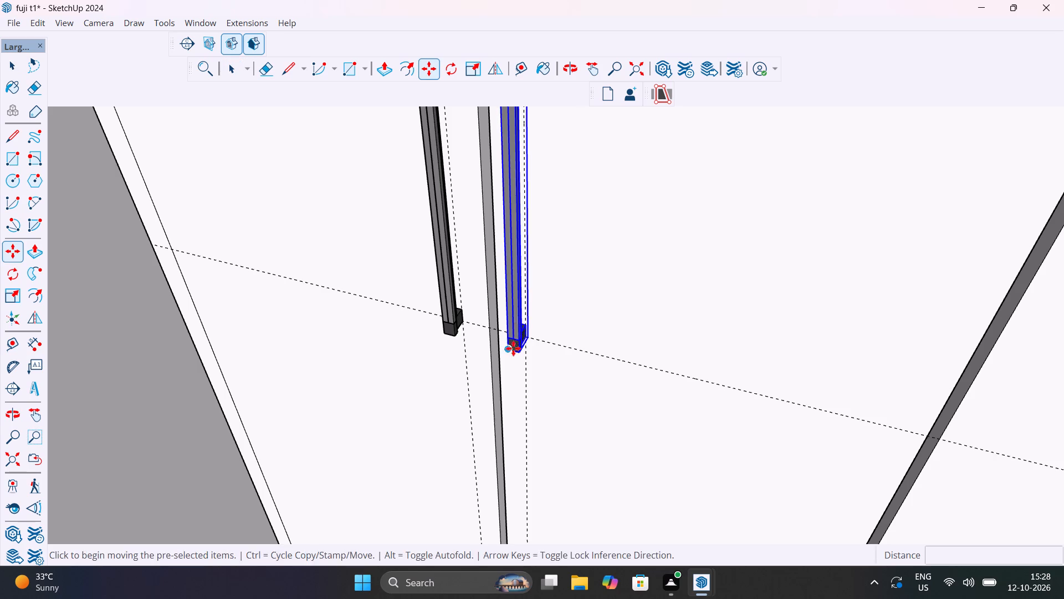
{"action": "middle_click_drag", "start_coordinate": [516, 349], "coordinate": [748, 295]}
{"action": "left_click", "coordinate": [524, 343]}
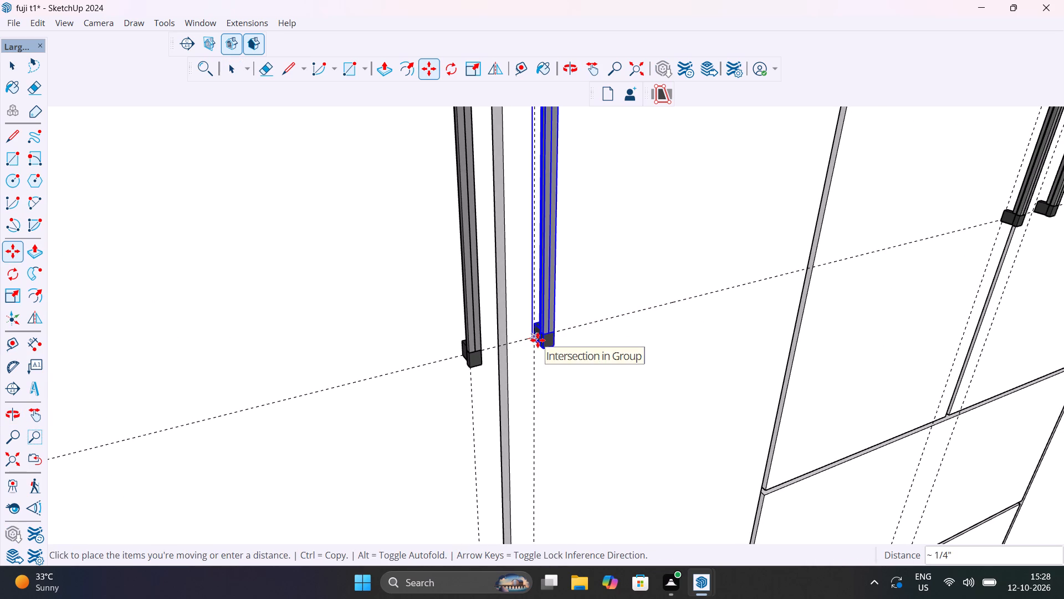
{"action": "left_click", "coordinate": [538, 340]}
Examine how the bar handles on the other tall door pairs sit against their vertical and horizontal guides.
{"action": "scroll", "coordinate": [522, 352], "scroll_direction": "down", "scroll_amount": 5}
{"action": "middle_click_drag", "start_coordinate": [523, 352], "coordinate": [331, 327]}
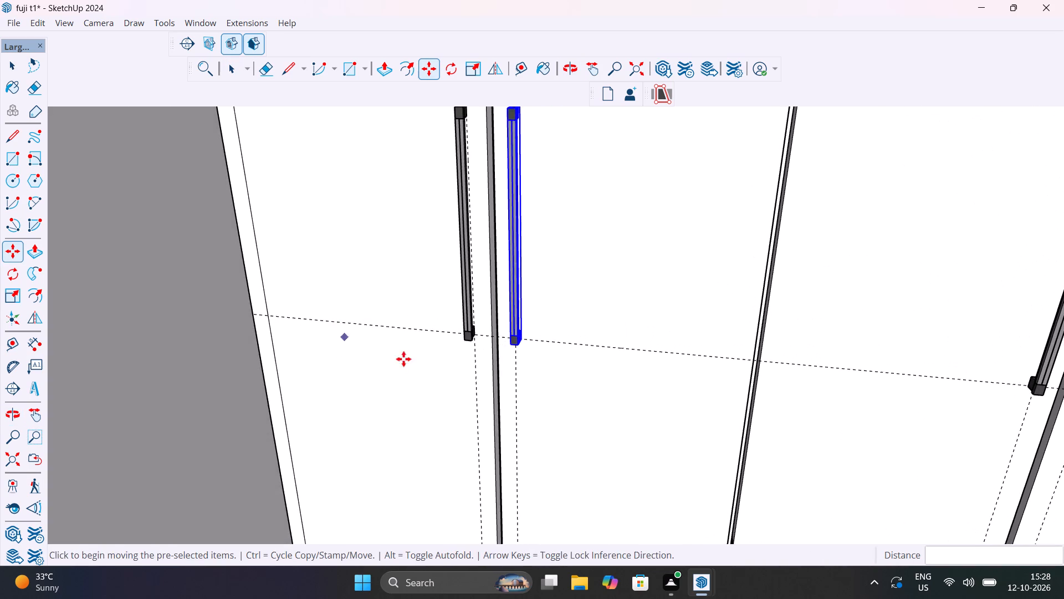
{"action": "scroll", "coordinate": [436, 363], "scroll_direction": "down", "scroll_amount": 11}
{"action": "scroll", "coordinate": [623, 357], "scroll_direction": "up", "scroll_amount": 11}
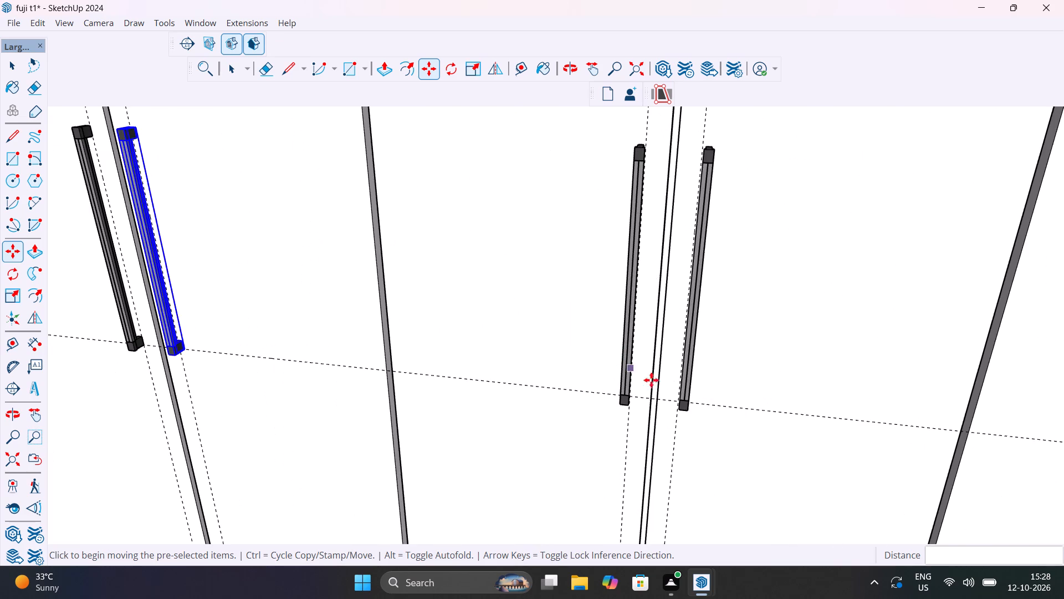
{"action": "scroll", "coordinate": [673, 385], "scroll_direction": "down", "scroll_amount": 10}
{"action": "scroll", "coordinate": [918, 385], "scroll_direction": "up", "scroll_amount": 10}
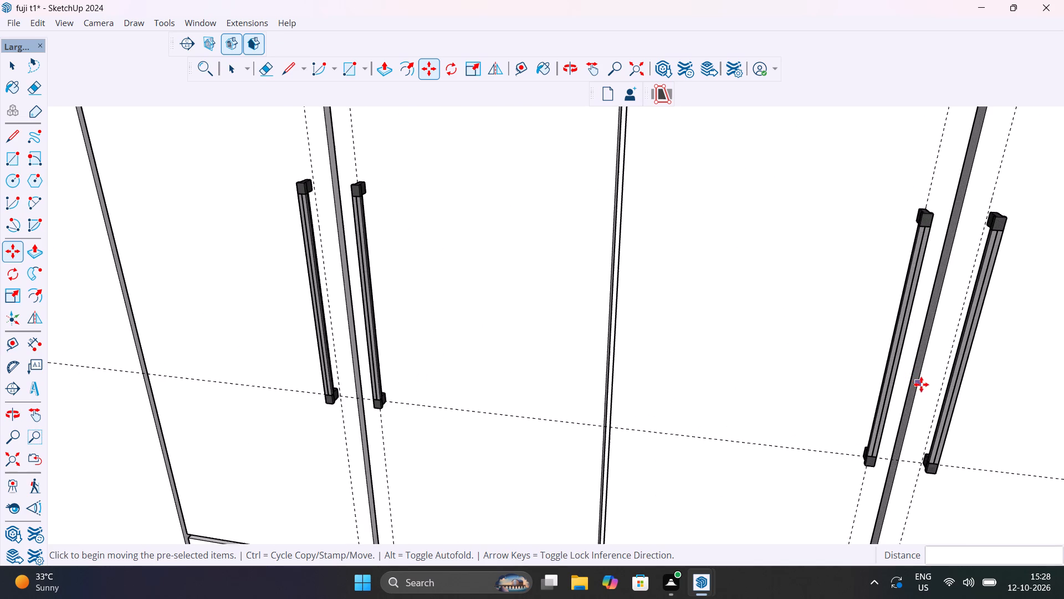
{"action": "middle_click_drag", "start_coordinate": [927, 404], "coordinate": [947, 373]}
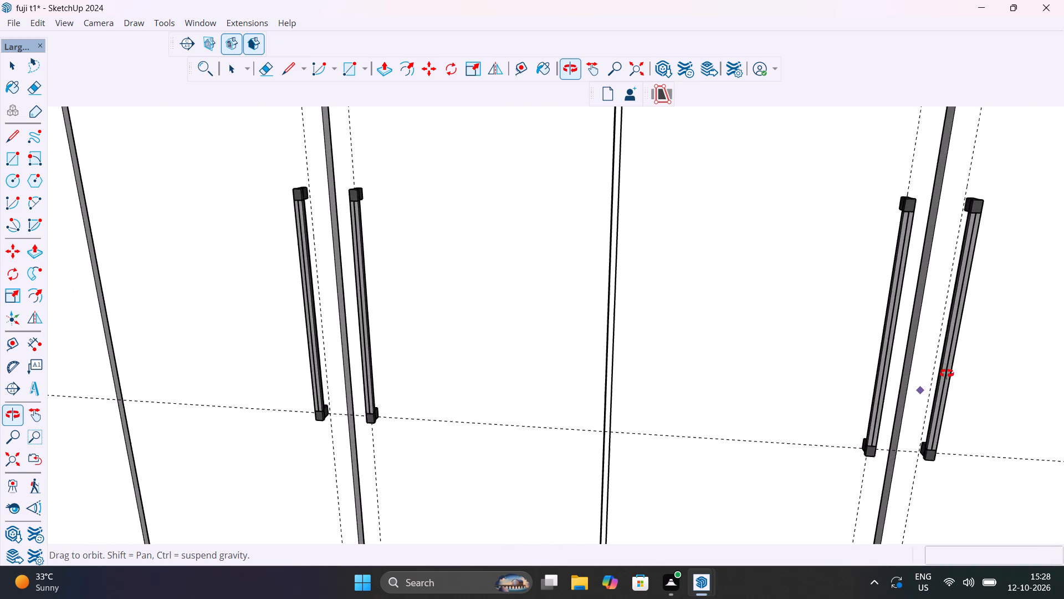
{"action": "middle_click_drag", "start_coordinate": [947, 373], "coordinate": [950, 376]}
{"action": "scroll", "coordinate": [957, 385], "scroll_direction": "down", "scroll_amount": 14}
{"action": "scroll", "coordinate": [523, 335], "scroll_direction": "up", "scroll_amount": 6}
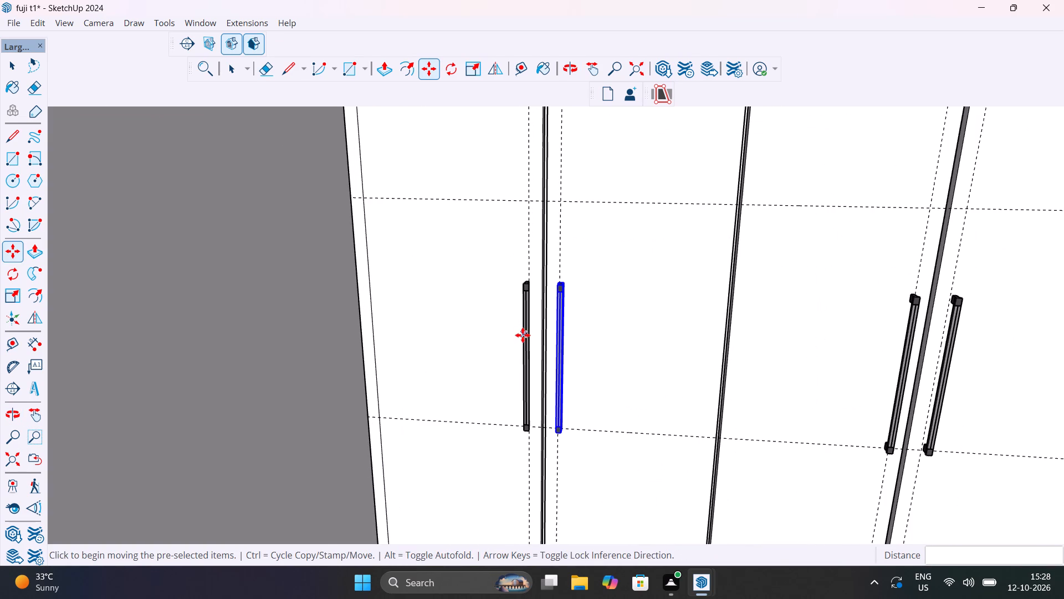
Scale all six tall-door bar handles together along the blue axis by 1.50, up to the upper horizontal guide.
{"action": "key", "text": "space"}
{"action": "left_click", "coordinate": [525, 346]}
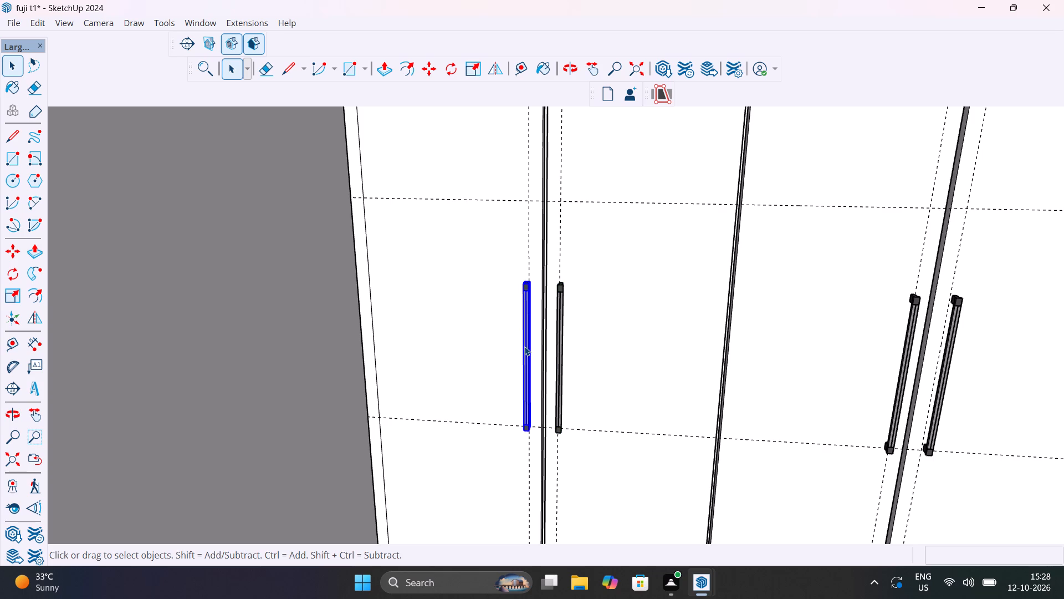
{"action": "left_click", "coordinate": [559, 359], "text": "shift"}
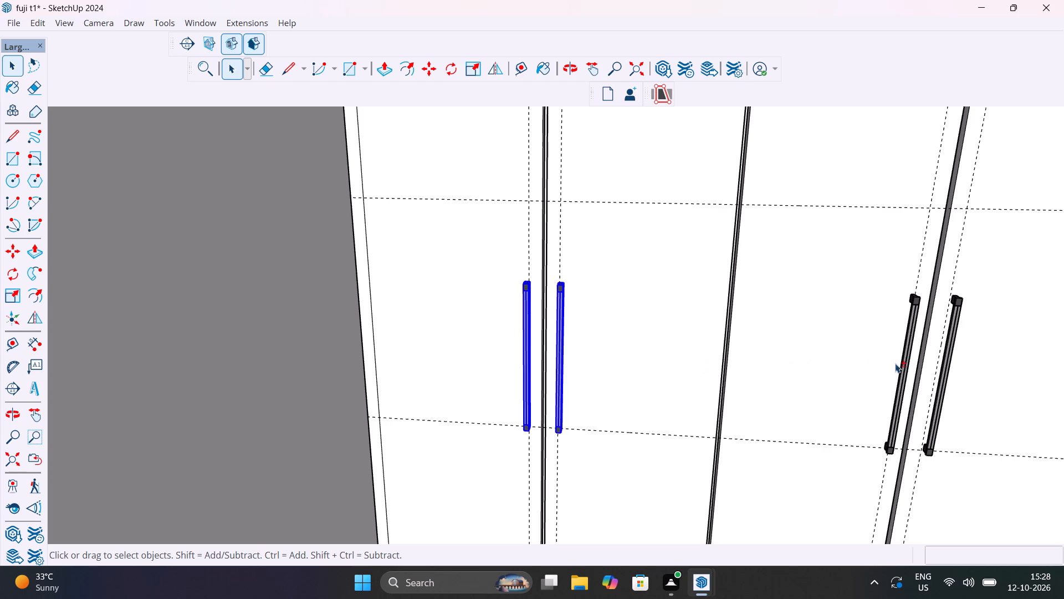
{"action": "left_click", "coordinate": [908, 370], "text": "shift"}
{"action": "left_click", "coordinate": [949, 377], "text": "shift"}
{"action": "scroll", "coordinate": [937, 375], "scroll_direction": "down", "scroll_amount": 7, "text": "shift"}
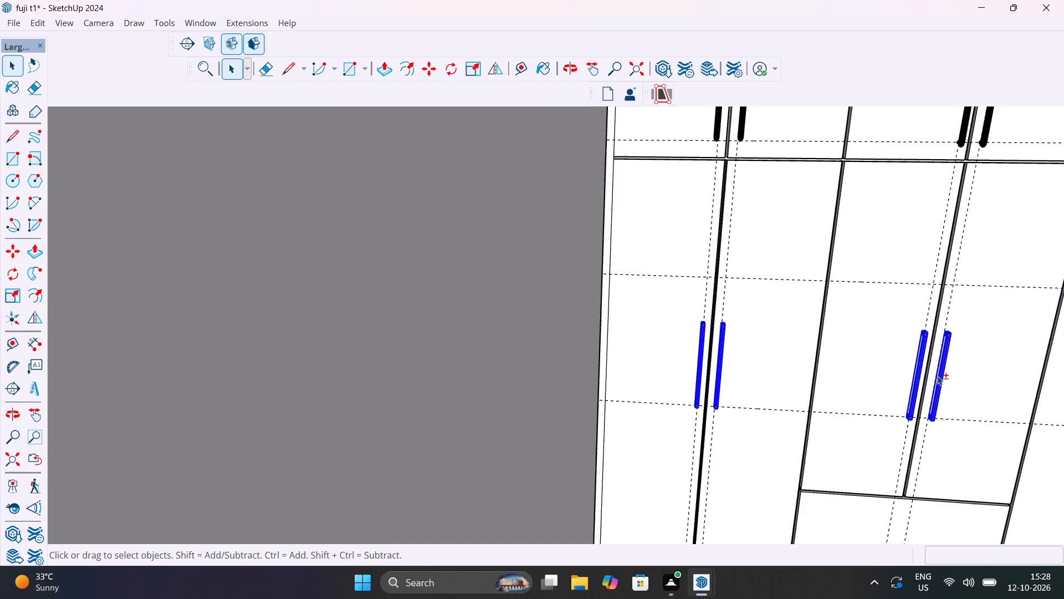
{"action": "scroll", "coordinate": [937, 375], "scroll_direction": "down", "scroll_amount": 7, "text": "shift"}
{"action": "scroll", "coordinate": [939, 375], "scroll_direction": "up", "scroll_amount": 20, "text": "shift"}
{"action": "scroll", "coordinate": [939, 375], "scroll_direction": "up", "scroll_amount": 5, "text": "shift"}
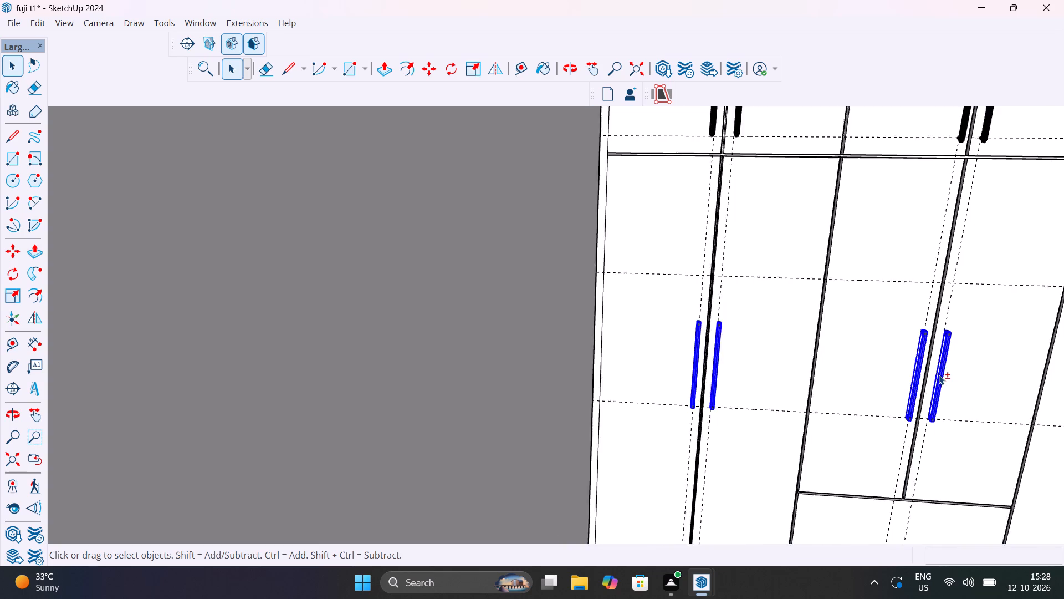
{"action": "scroll", "coordinate": [939, 375], "scroll_direction": "up", "scroll_amount": 4, "text": "shift"}
{"action": "middle_click_drag", "start_coordinate": [881, 369], "coordinate": [408, 360], "text": "shift"}
{"action": "scroll", "coordinate": [691, 396], "scroll_direction": "down", "scroll_amount": 4, "text": "shift"}
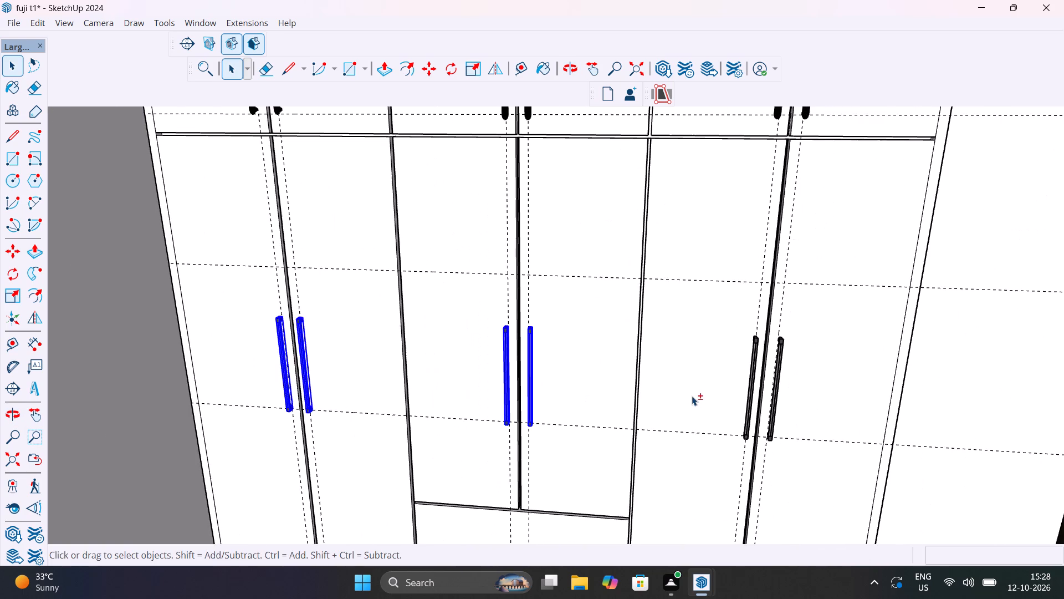
{"action": "left_click", "coordinate": [751, 385], "text": "shift"}
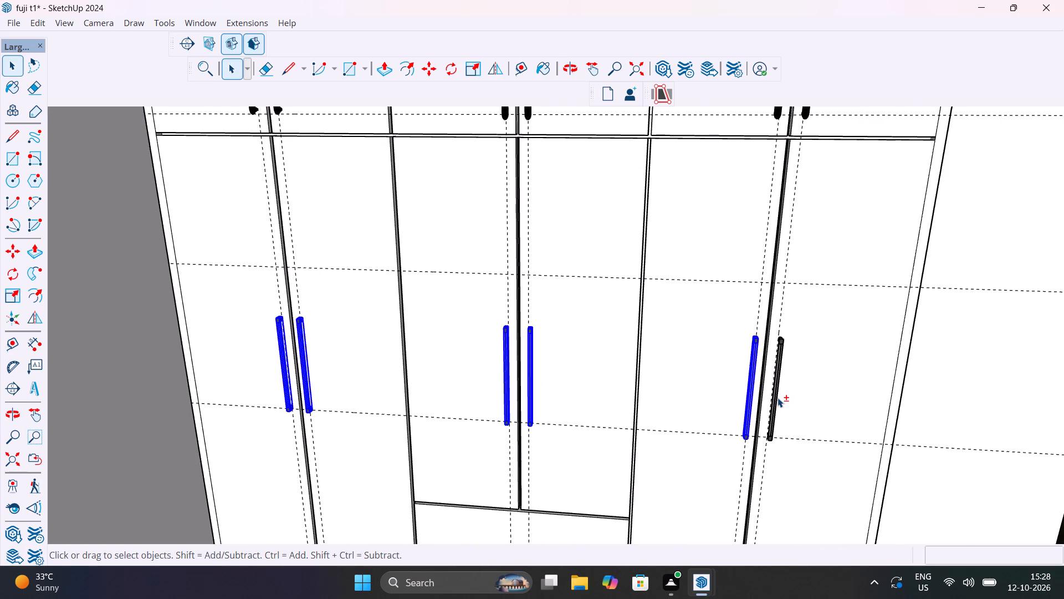
{"action": "left_click", "coordinate": [777, 398], "text": "shift"}
{"action": "key", "text": "s"}
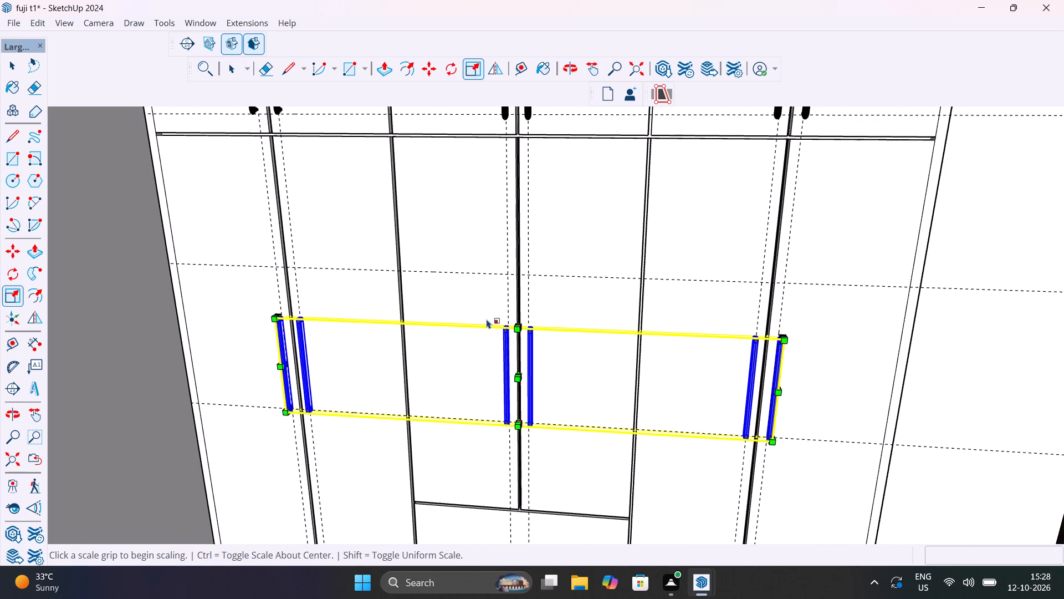
{"action": "scroll", "coordinate": [516, 326], "scroll_direction": "up", "scroll_amount": 11}
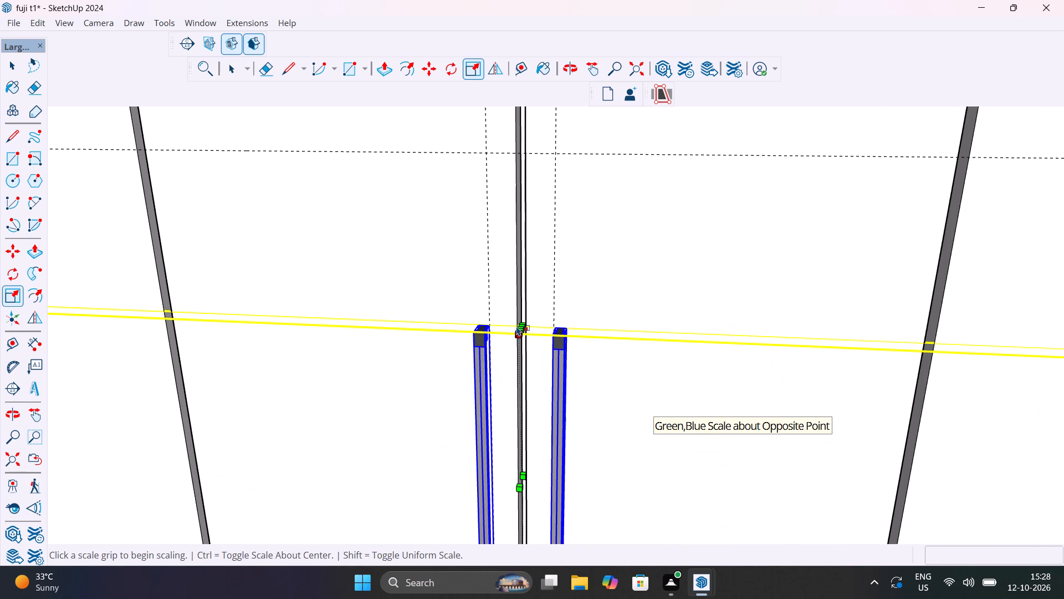
{"action": "left_click", "coordinate": [522, 329]}
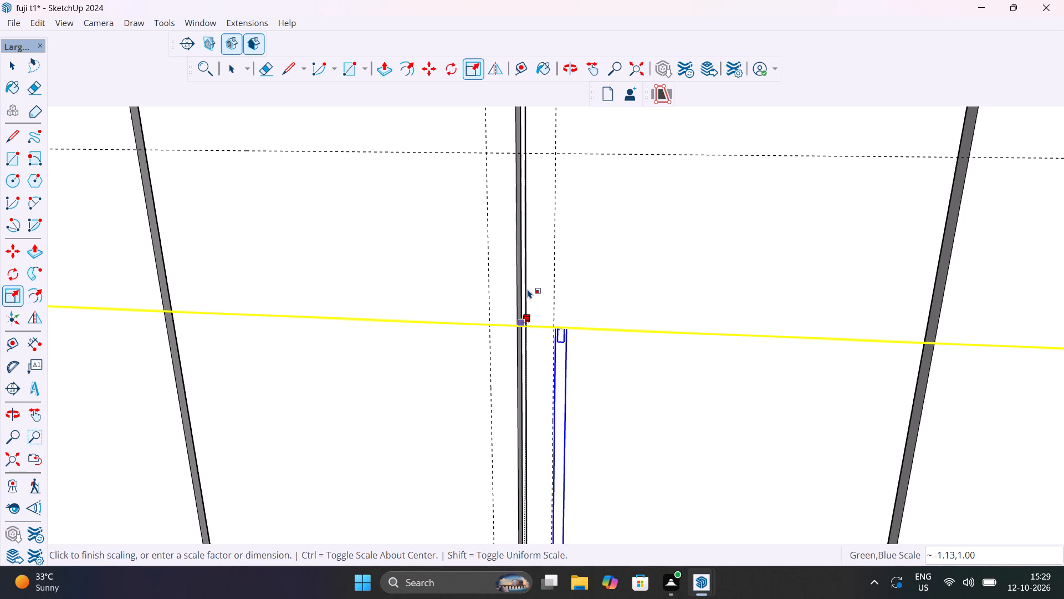
{"action": "key", "text": "Escape"}
{"action": "left_click", "coordinate": [523, 328]}
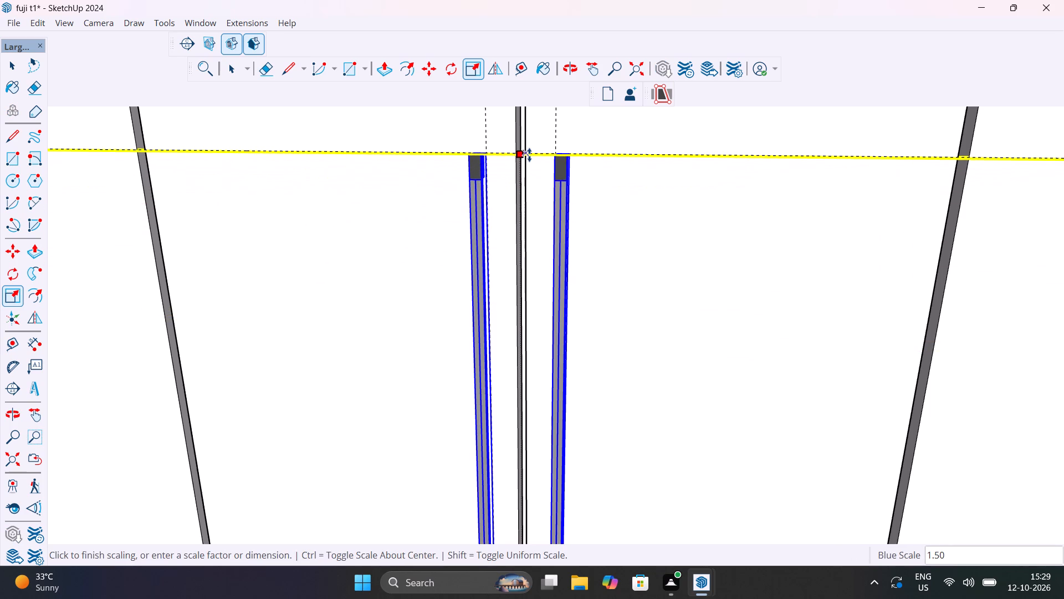
{"action": "left_click", "coordinate": [529, 155]}
{"action": "scroll", "coordinate": [563, 296], "scroll_direction": "down", "scroll_amount": 17}
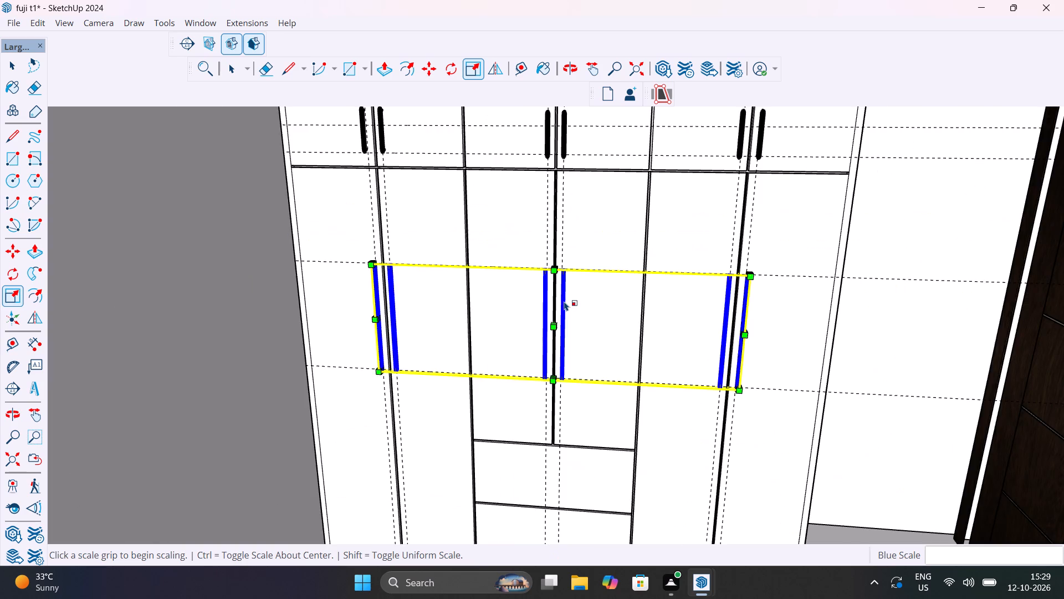
{"action": "scroll", "coordinate": [564, 301], "scroll_direction": "down", "scroll_amount": 7}
{"action": "key", "text": "space"}
{"action": "scroll", "coordinate": [571, 379], "scroll_direction": "down", "scroll_amount": 6}
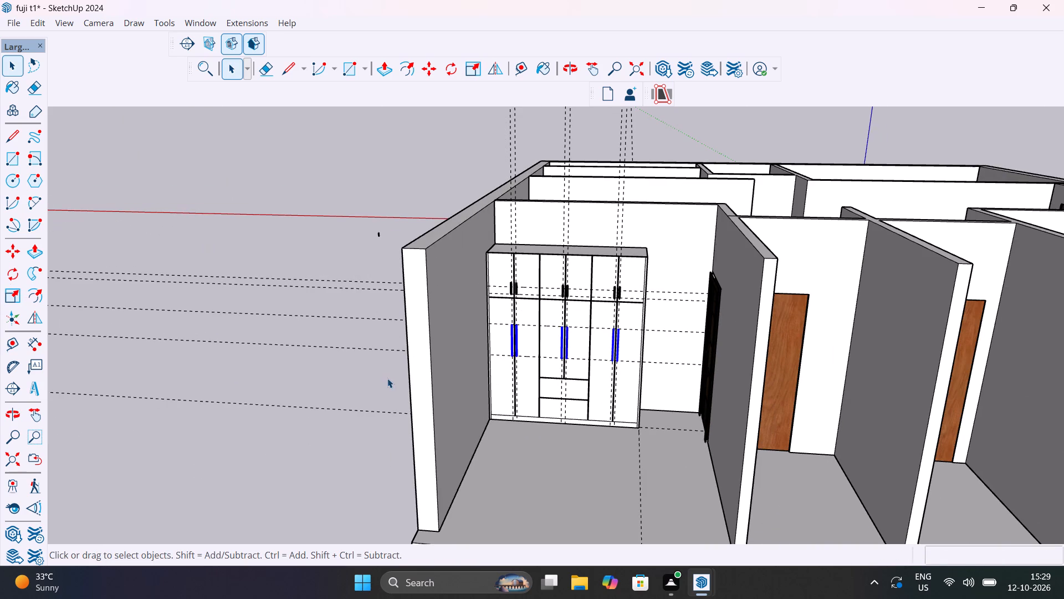
{"action": "left_click", "coordinate": [385, 379]}
Inspect the wardrobe's tall-door handles between their guides and the drawer fronts below them.
{"action": "scroll", "coordinate": [536, 324], "scroll_direction": "up", "scroll_amount": 11}
{"action": "middle_click_drag", "start_coordinate": [558, 395], "coordinate": [556, 394]}
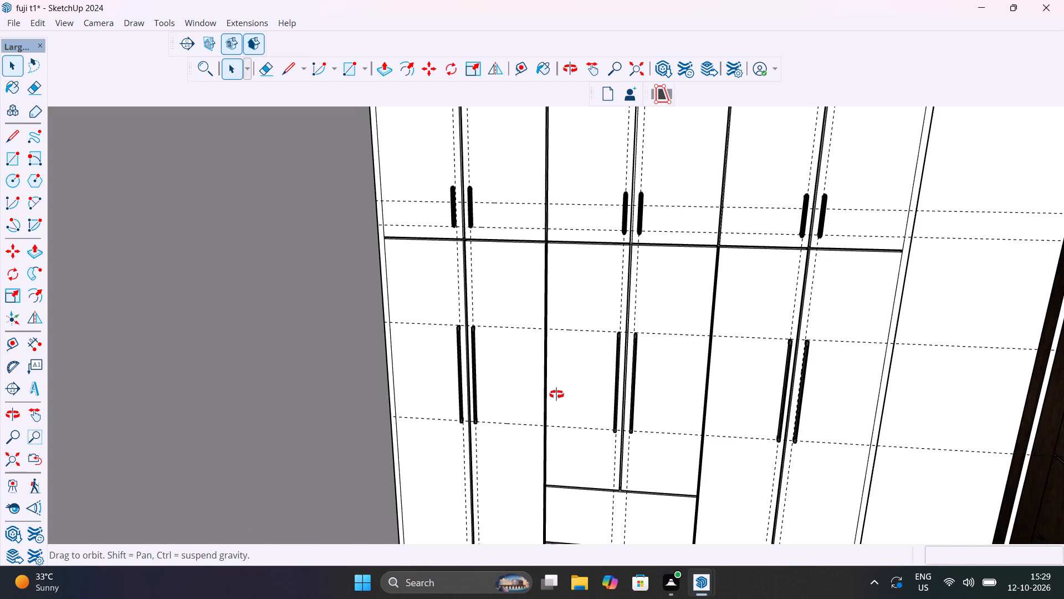
{"action": "middle_click_drag", "start_coordinate": [556, 394], "coordinate": [664, 409]}
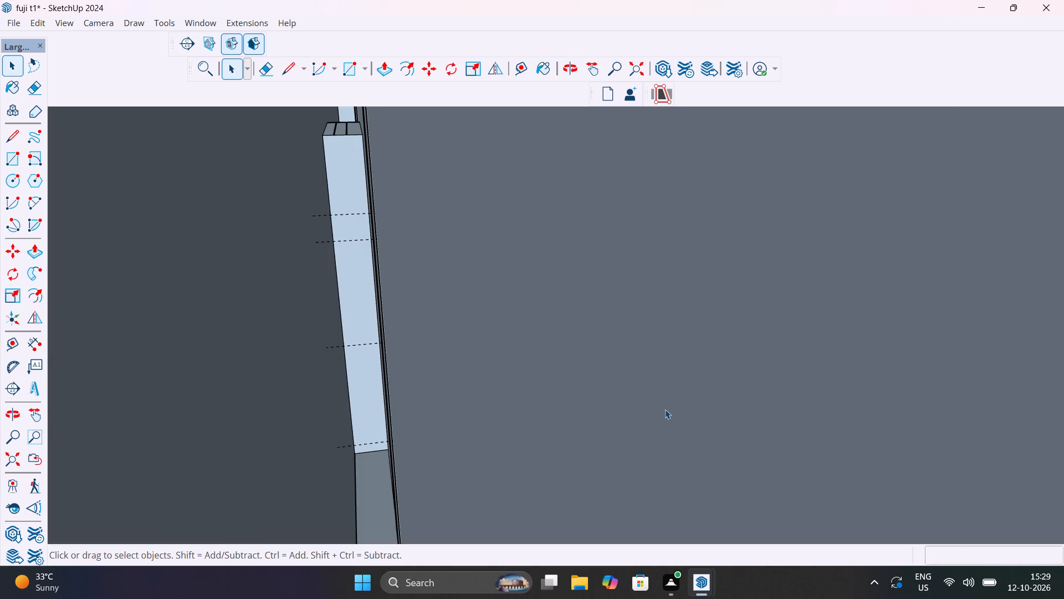
{"action": "scroll", "coordinate": [665, 408], "scroll_direction": "down", "scroll_amount": 5}
{"action": "middle_click_drag", "start_coordinate": [659, 406], "coordinate": [488, 412]}
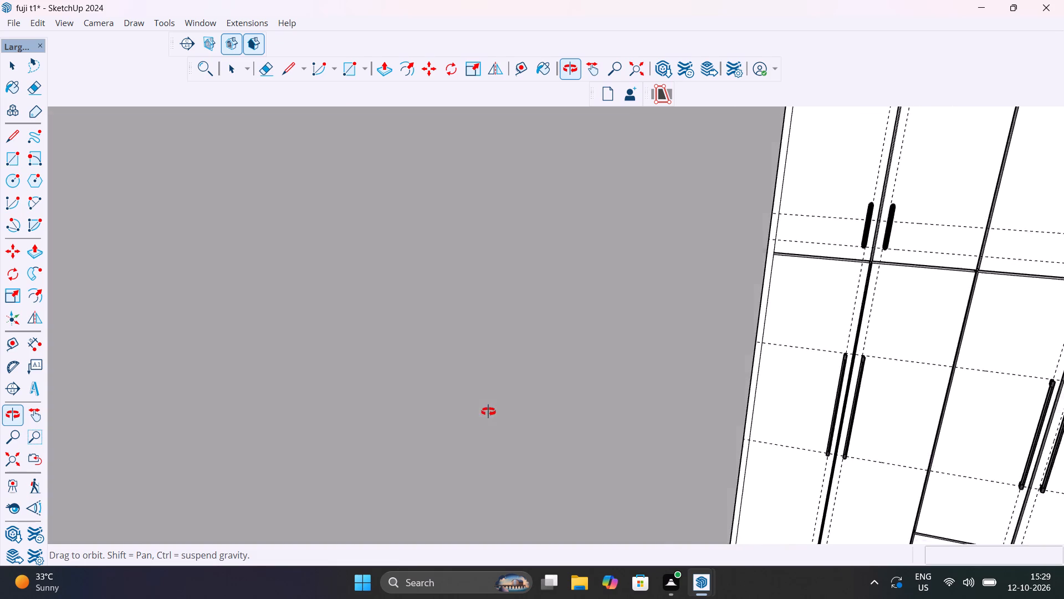
{"action": "middle_click_drag", "start_coordinate": [488, 412], "coordinate": [167, 366]}
{"action": "middle_click_drag", "start_coordinate": [695, 384], "coordinate": [373, 354], "text": "shift"}
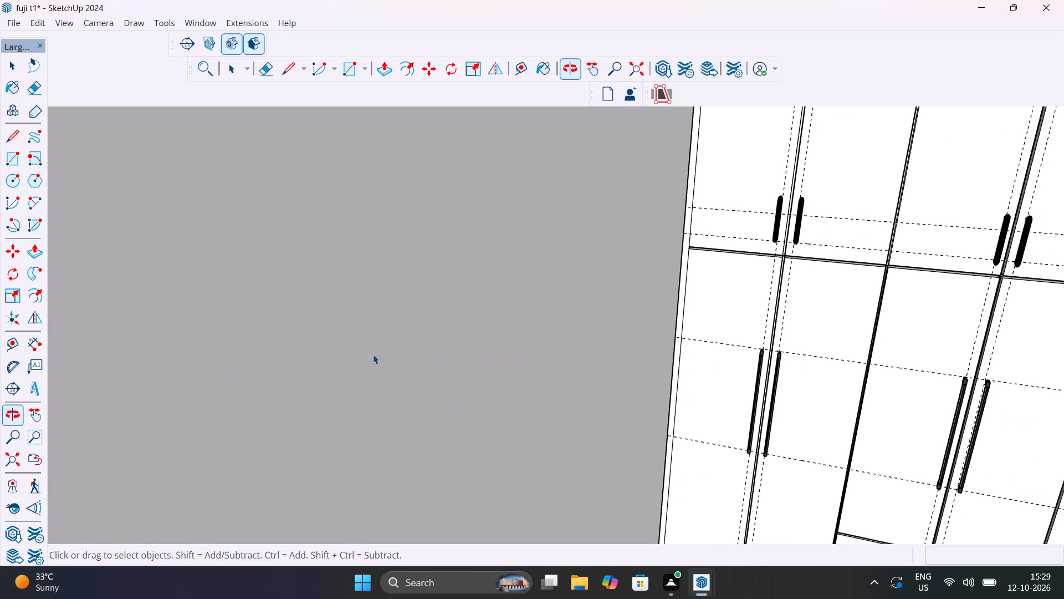
{"action": "scroll", "coordinate": [812, 363], "scroll_direction": "up", "scroll_amount": 5}
{"action": "middle_click_drag", "start_coordinate": [841, 379], "coordinate": [513, 283], "text": "shift"}
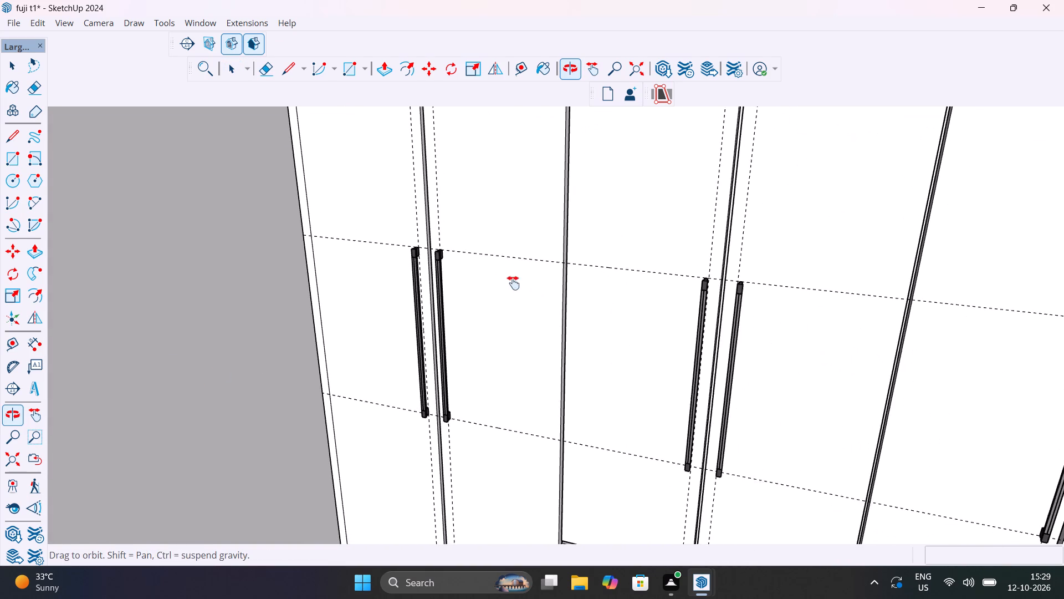
{"action": "middle_click_drag", "start_coordinate": [513, 283], "coordinate": [513, 283], "text": "shift"}
{"action": "scroll", "coordinate": [535, 332], "scroll_direction": "down", "scroll_amount": 5}
{"action": "middle_click_drag", "start_coordinate": [618, 459], "coordinate": [597, 286], "text": "shift"}
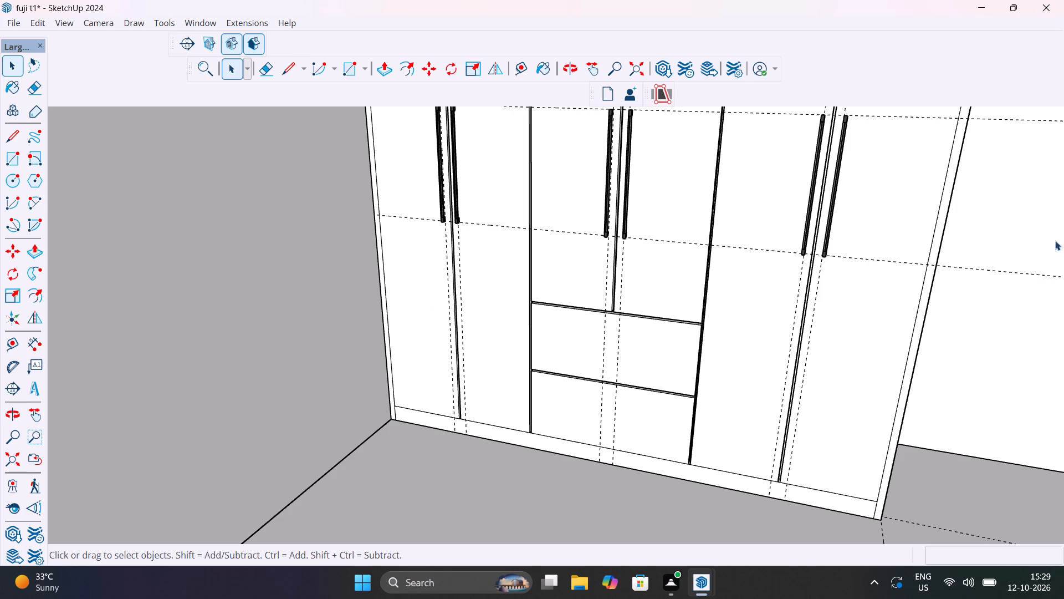
Draw a horizontal line across the upper drawer front at mid-height, from one side edge to the other.
{"action": "scroll", "coordinate": [700, 362], "scroll_direction": "up", "scroll_amount": 11}
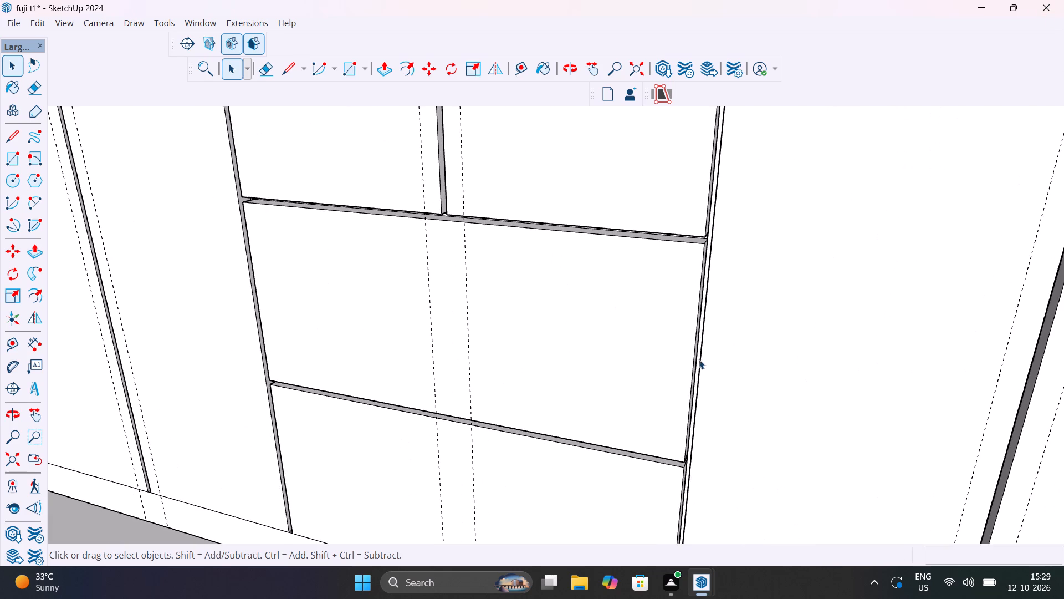
{"action": "scroll", "coordinate": [699, 333], "scroll_direction": "down", "scroll_amount": 1}
{"action": "middle_click_drag", "start_coordinate": [699, 333], "coordinate": [620, 327]}
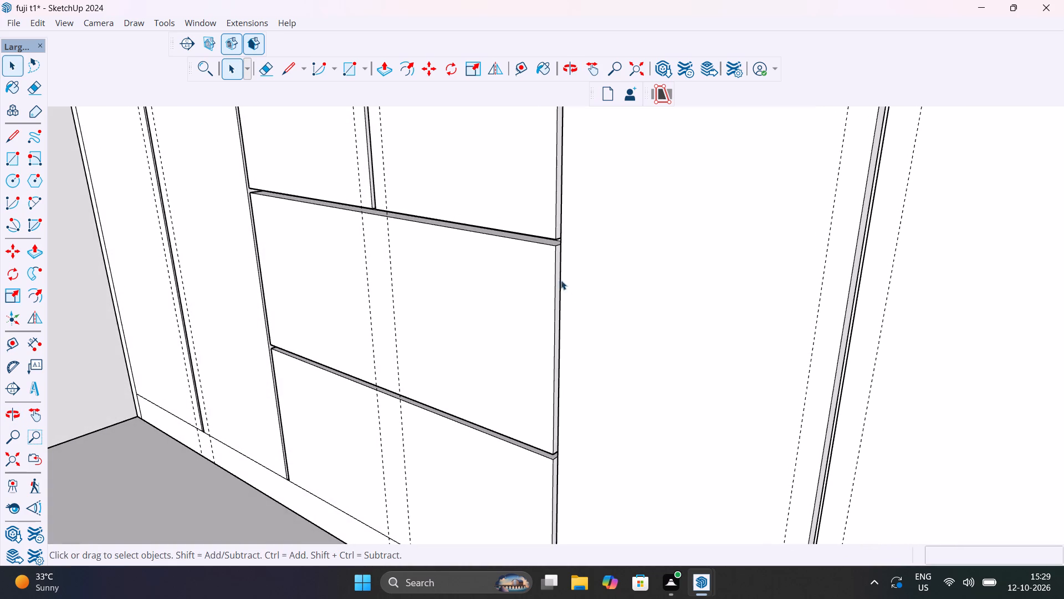
{"action": "key", "text": "l"}
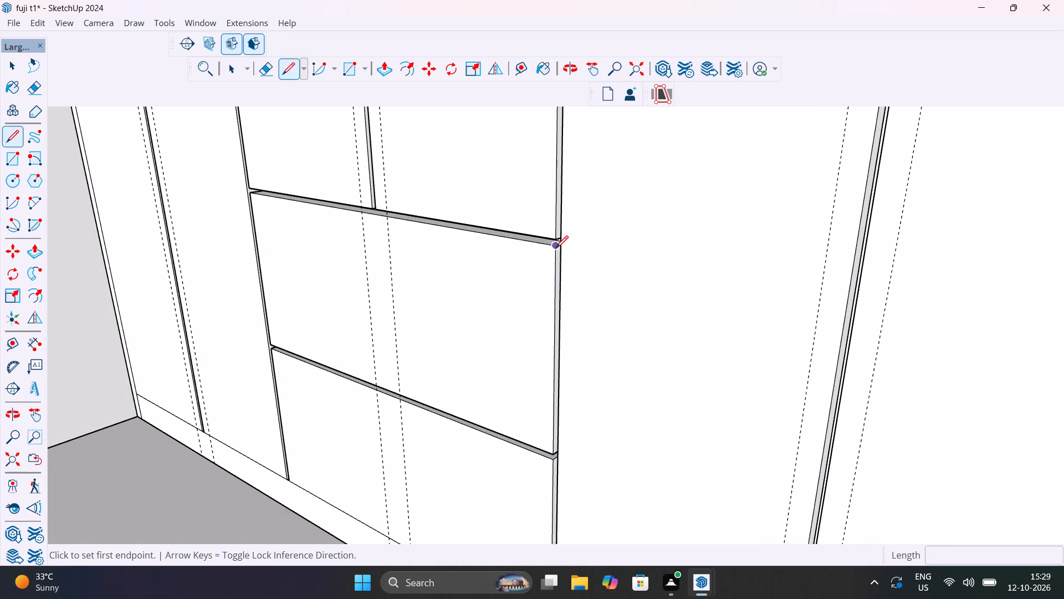
{"action": "left_click", "coordinate": [552, 356]}
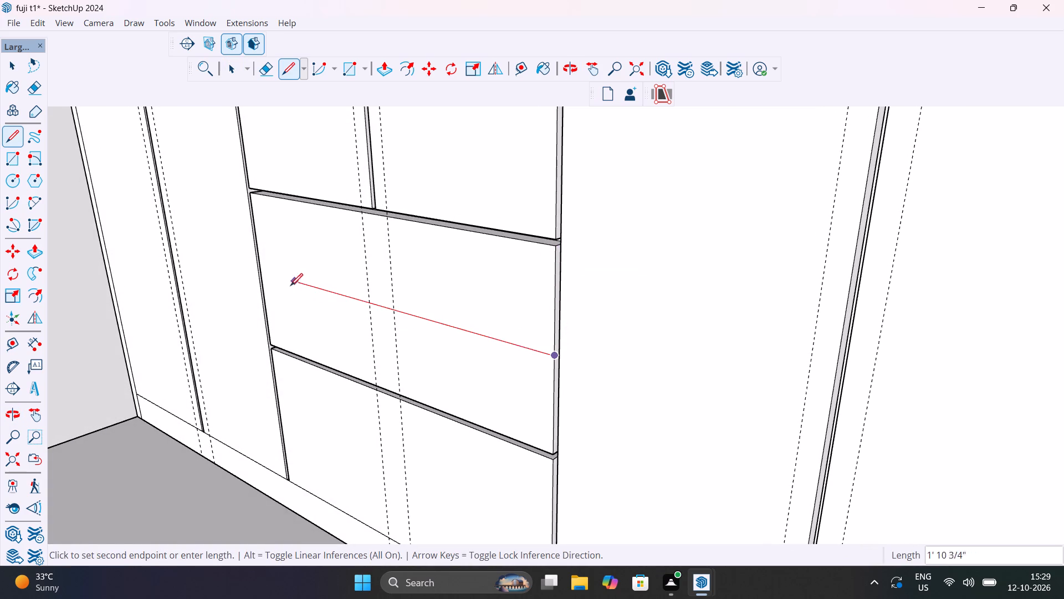
{"action": "left_click", "coordinate": [262, 278]}
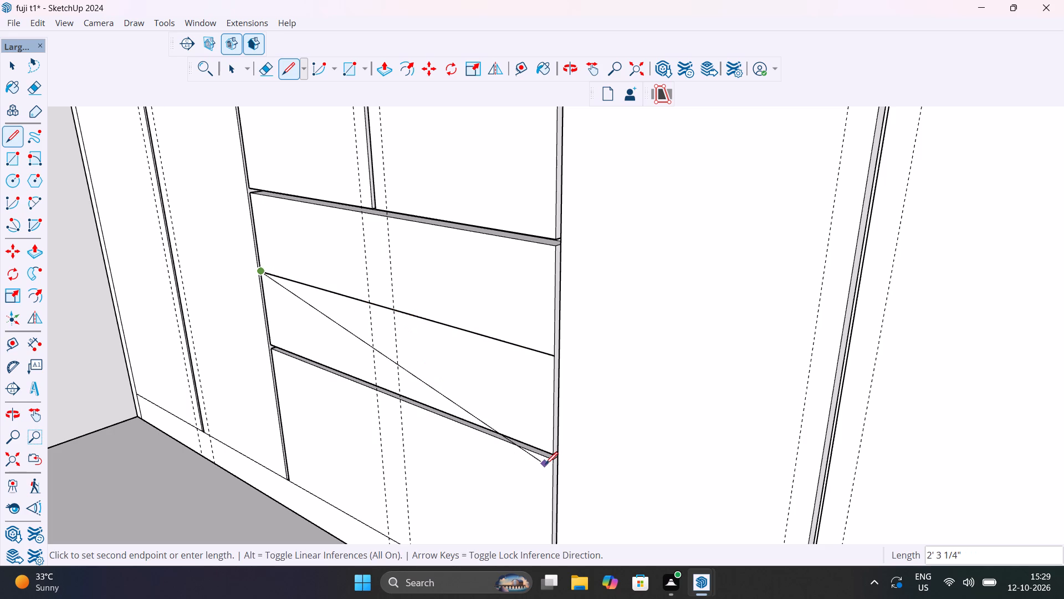
{"action": "key", "text": "Escape"}
Draw a horizontal line about 2' 3" long across the lower drawer front at mid-height, from one side edge to the other.
{"action": "middle_click_drag", "start_coordinate": [554, 492], "coordinate": [549, 335], "text": "shift"}
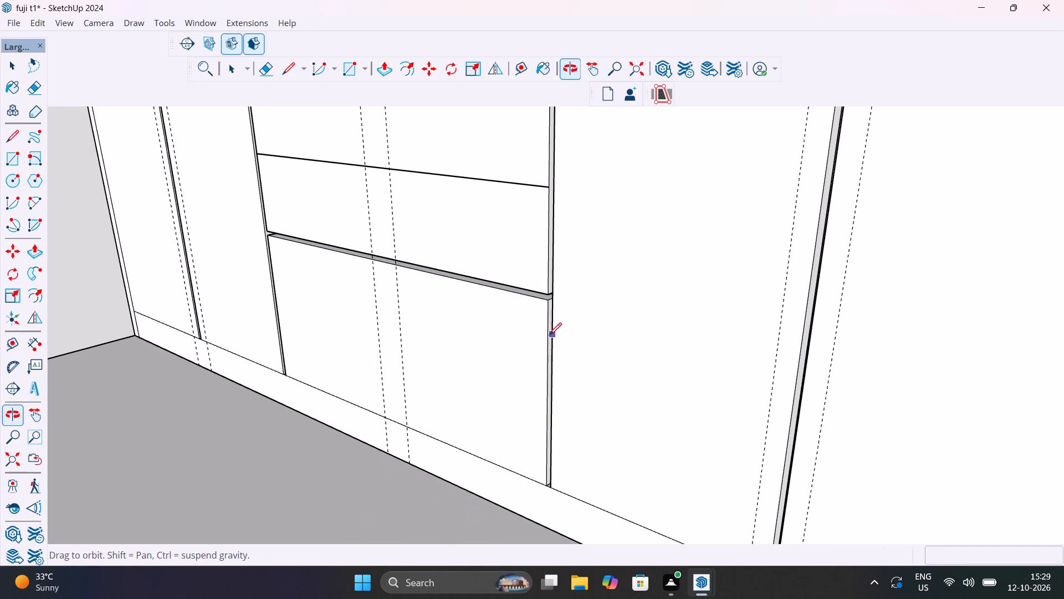
{"action": "left_click", "coordinate": [546, 400]}
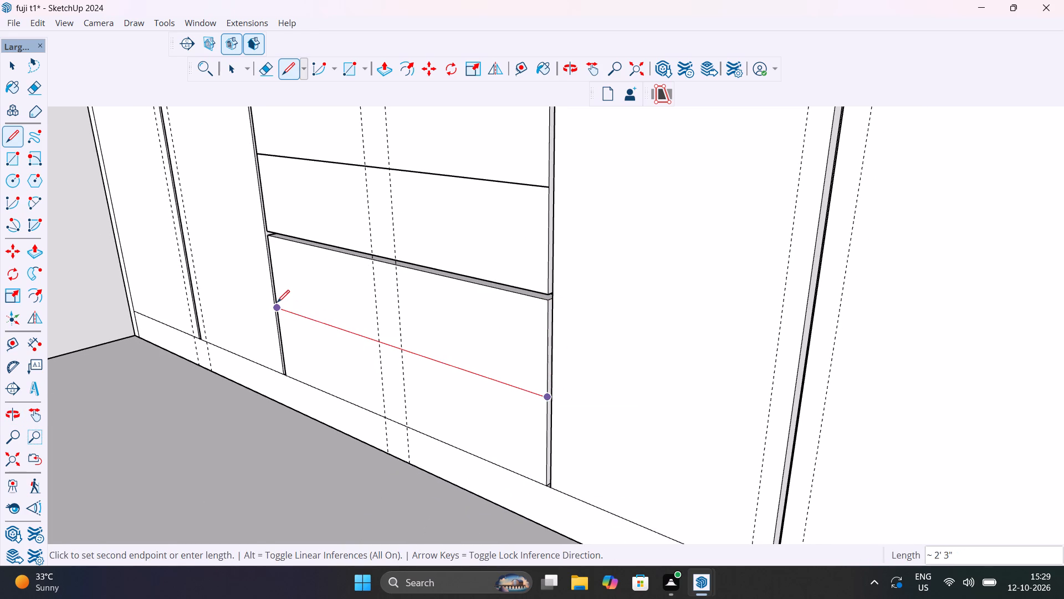
{"action": "left_click", "coordinate": [277, 302]}
{"action": "scroll", "coordinate": [381, 358], "scroll_direction": "down", "scroll_amount": 8}
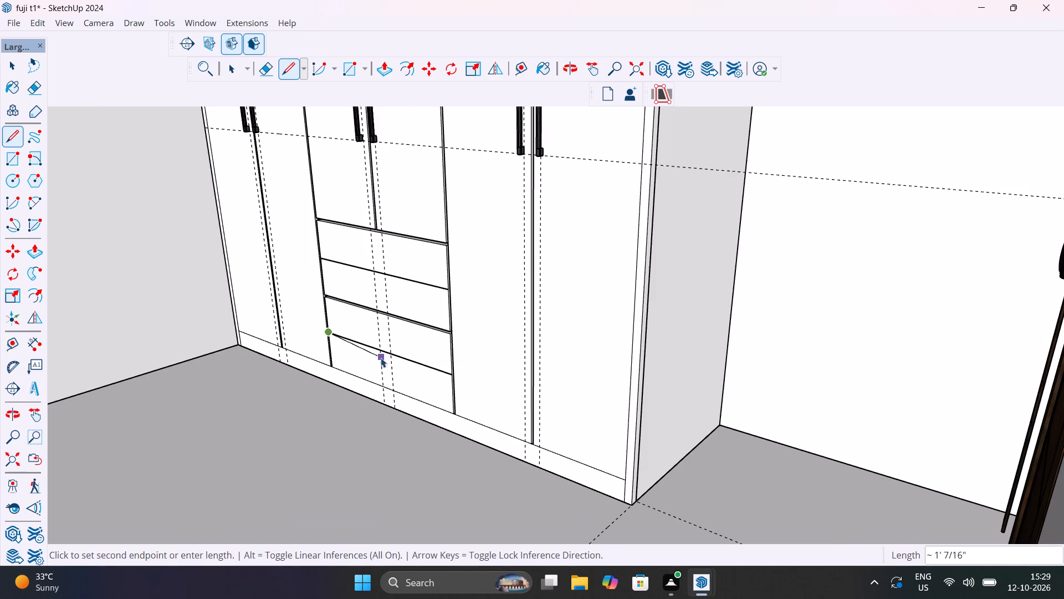
{"action": "key", "text": "space"}
Download the Straight Handle live component from 3D Warehouse and place it on the midpoint of the upper drawer front's centre line.
{"action": "scroll", "coordinate": [383, 361], "scroll_direction": "down", "scroll_amount": 6}
{"action": "left_click", "coordinate": [12, 460]}
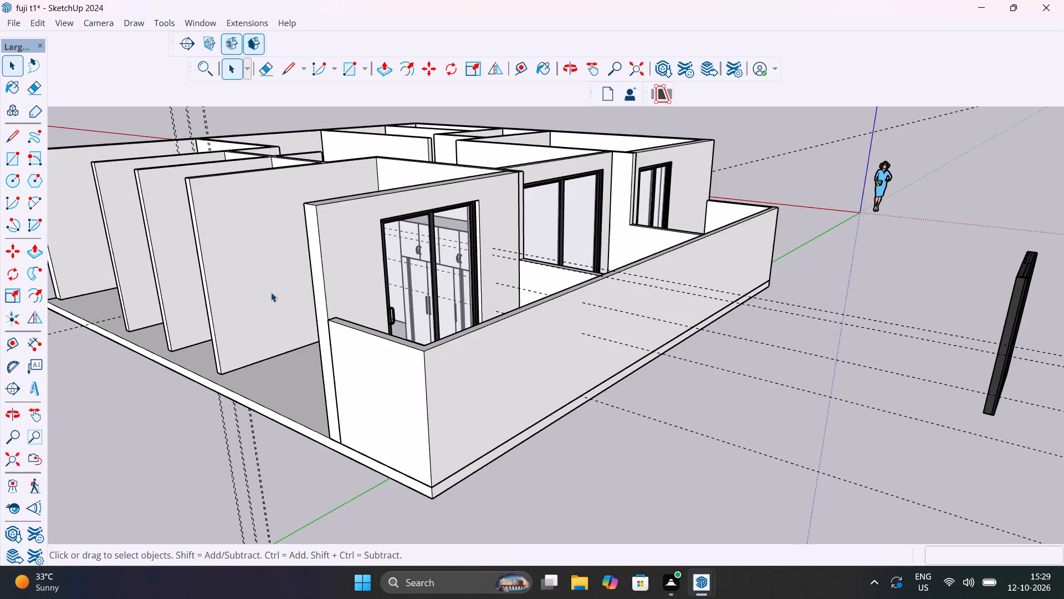
{"action": "middle_click_drag", "start_coordinate": [339, 273], "coordinate": [886, 343], "text": "shift"}
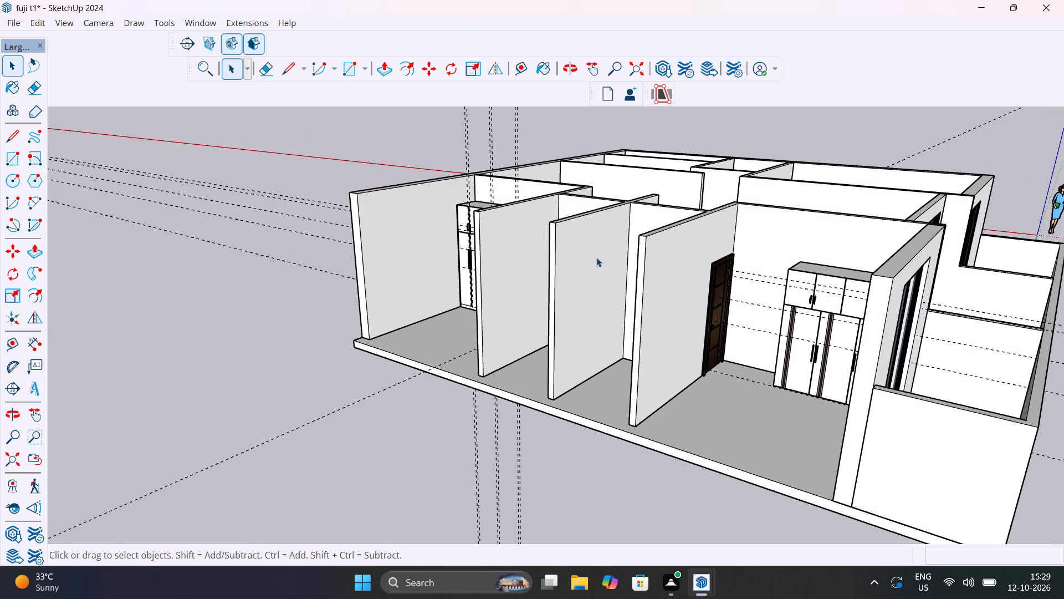
{"action": "scroll", "coordinate": [470, 251], "scroll_direction": "up", "scroll_amount": 5}
{"action": "middle_click_drag", "start_coordinate": [485, 286], "coordinate": [594, 321]}
{"action": "scroll", "coordinate": [490, 317], "scroll_direction": "up", "scroll_amount": 4}
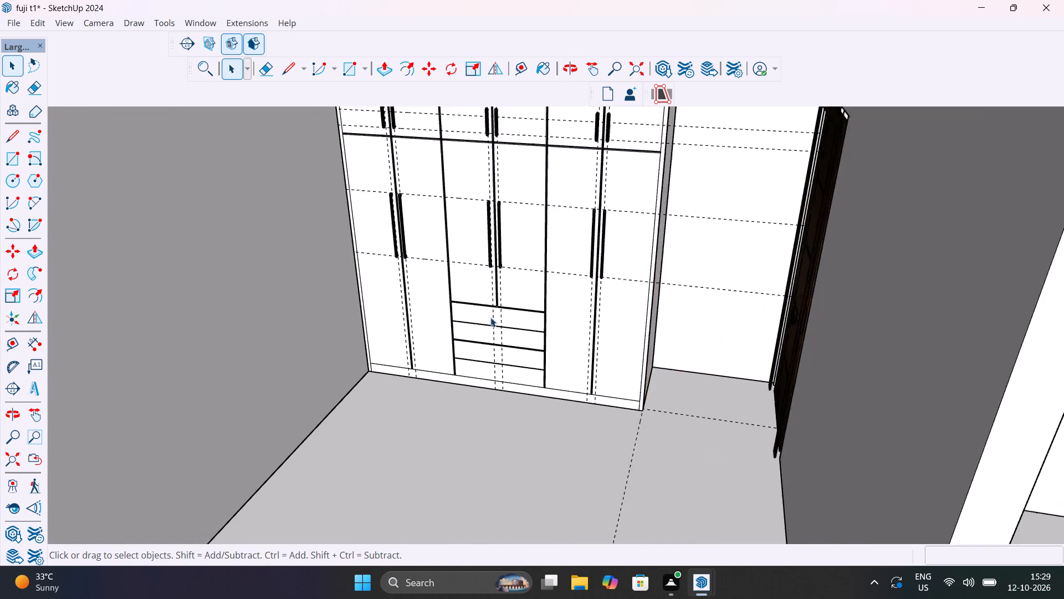
{"action": "scroll", "coordinate": [490, 317], "scroll_direction": "up", "scroll_amount": 9}
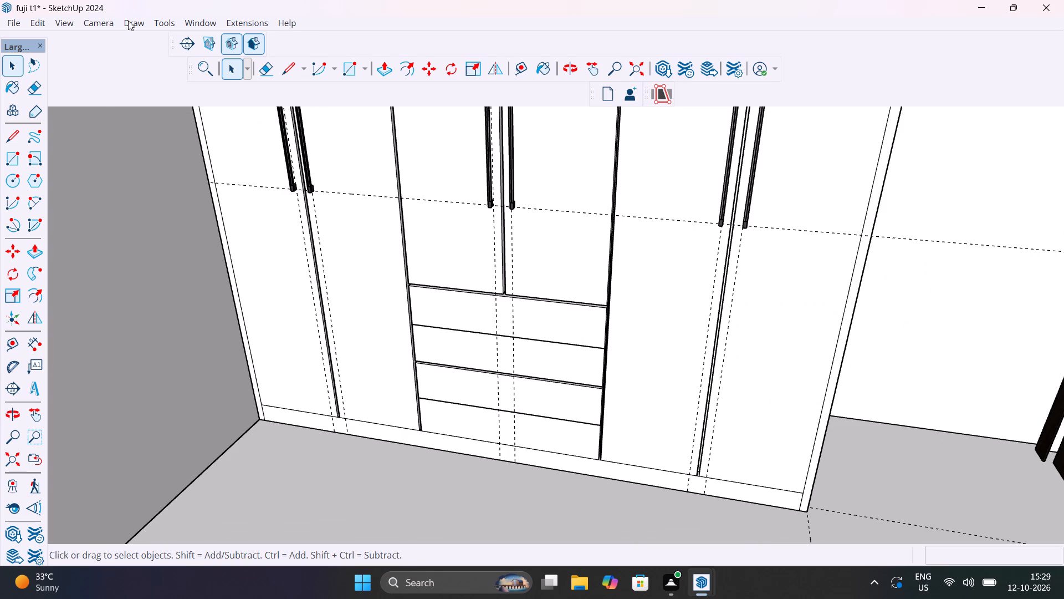
{"action": "left_click", "coordinate": [213, 24]}
{"action": "left_click", "coordinate": [259, 131]}
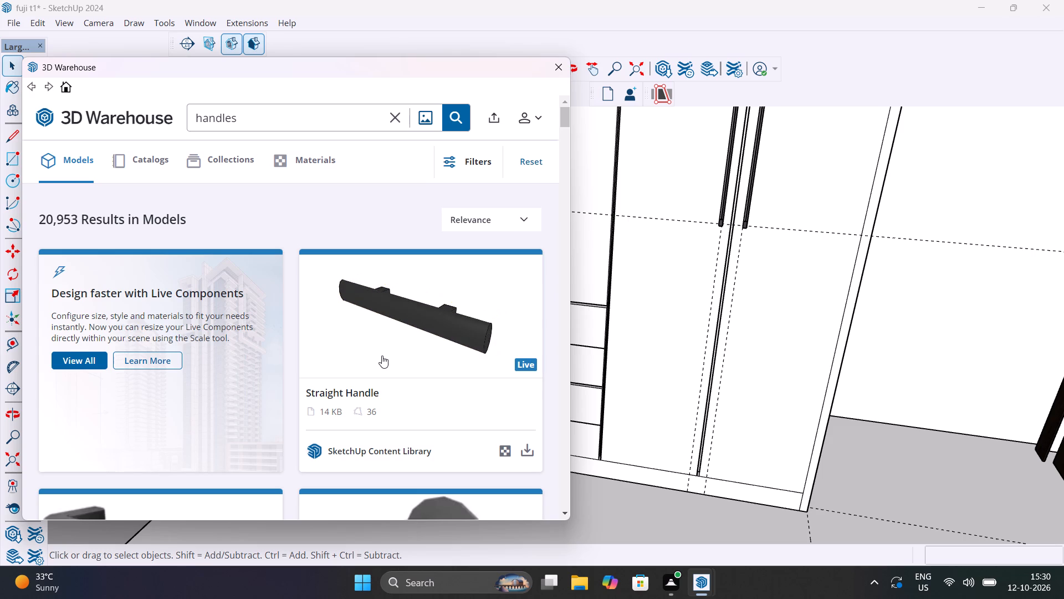
{"action": "left_click", "coordinate": [525, 453]}
{"action": "left_click", "coordinate": [257, 314]}
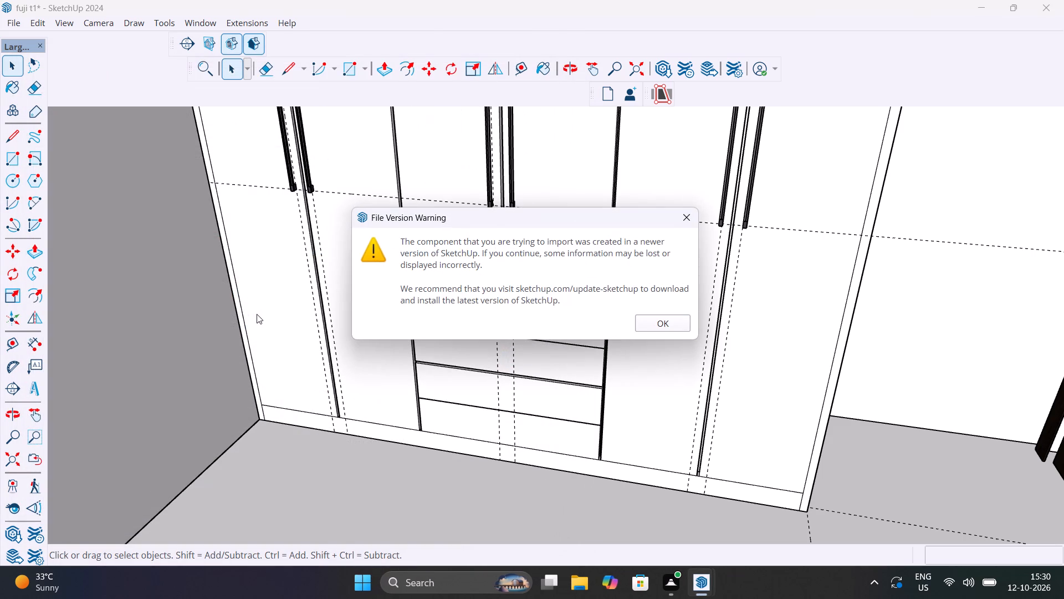
{"action": "left_click", "coordinate": [676, 323]}
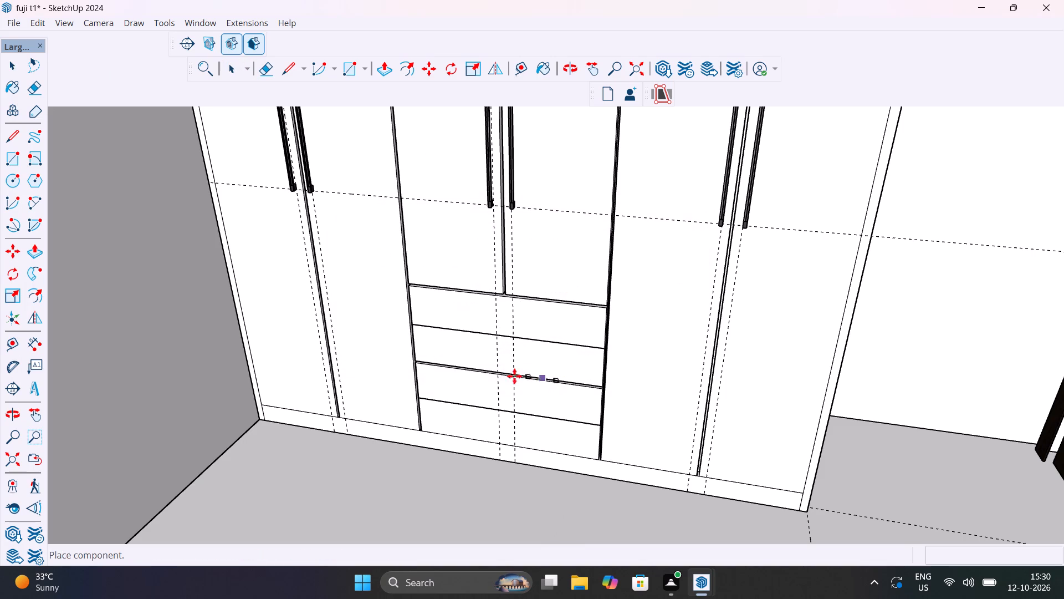
{"action": "scroll", "coordinate": [492, 363], "scroll_direction": "up", "scroll_amount": 12}
{"action": "middle_click_drag", "start_coordinate": [521, 367], "coordinate": [355, 300]}
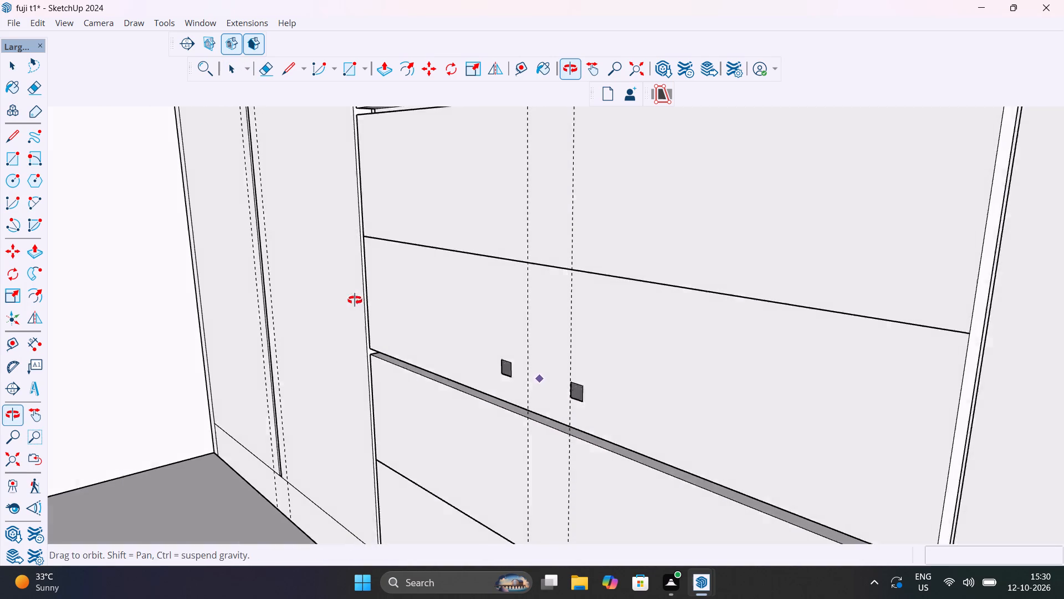
{"action": "middle_click_drag", "start_coordinate": [355, 300], "coordinate": [354, 300]}
{"action": "left_click", "coordinate": [549, 270]}
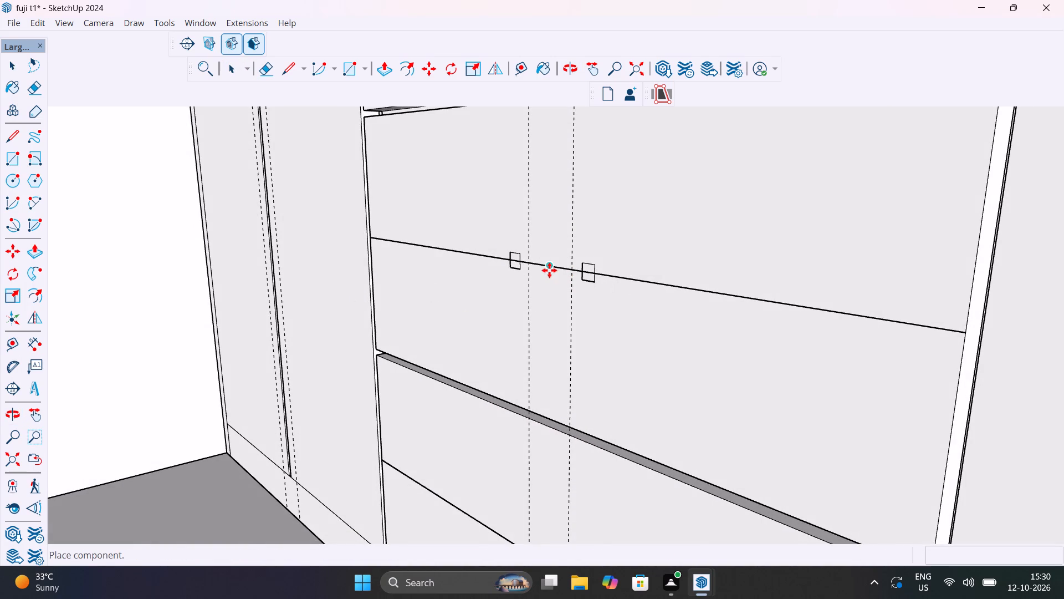
Move the handle out of the upper drawer front by about 1 5/16", and by a further 5/16".
{"action": "middle_click_drag", "start_coordinate": [600, 306], "coordinate": [520, 354]}
{"action": "scroll", "coordinate": [577, 298], "scroll_direction": "up", "scroll_amount": 5}
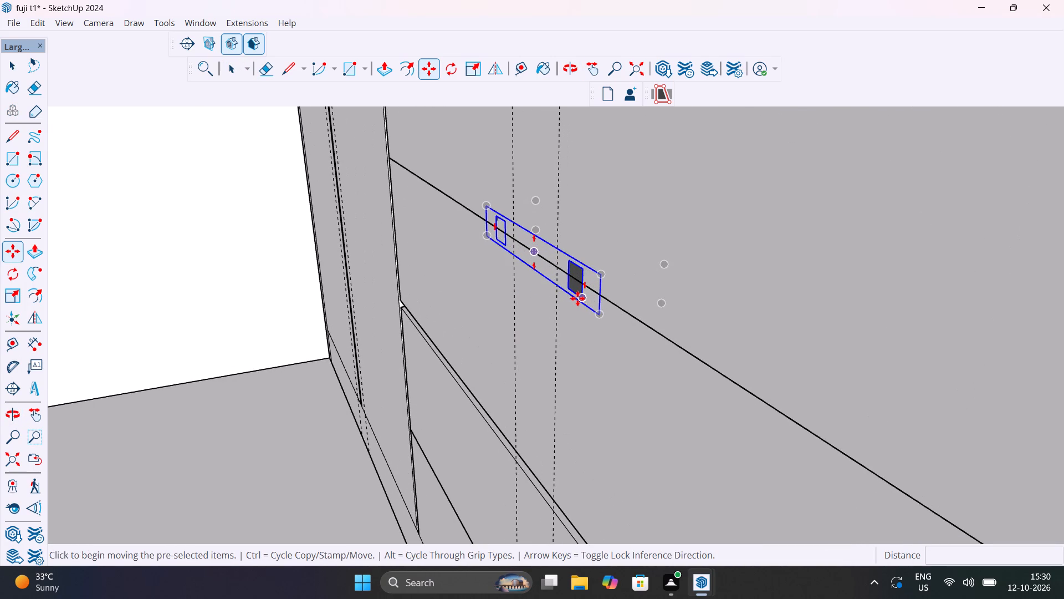
{"action": "key", "text": "m"}
{"action": "left_click", "coordinate": [535, 258]}
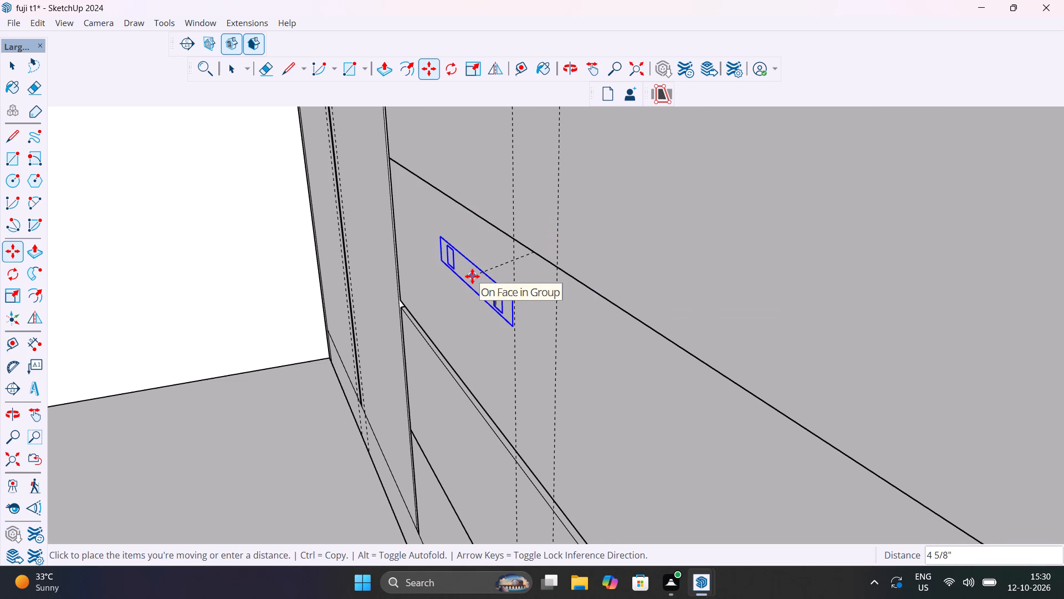
{"action": "left_click", "coordinate": [480, 272]}
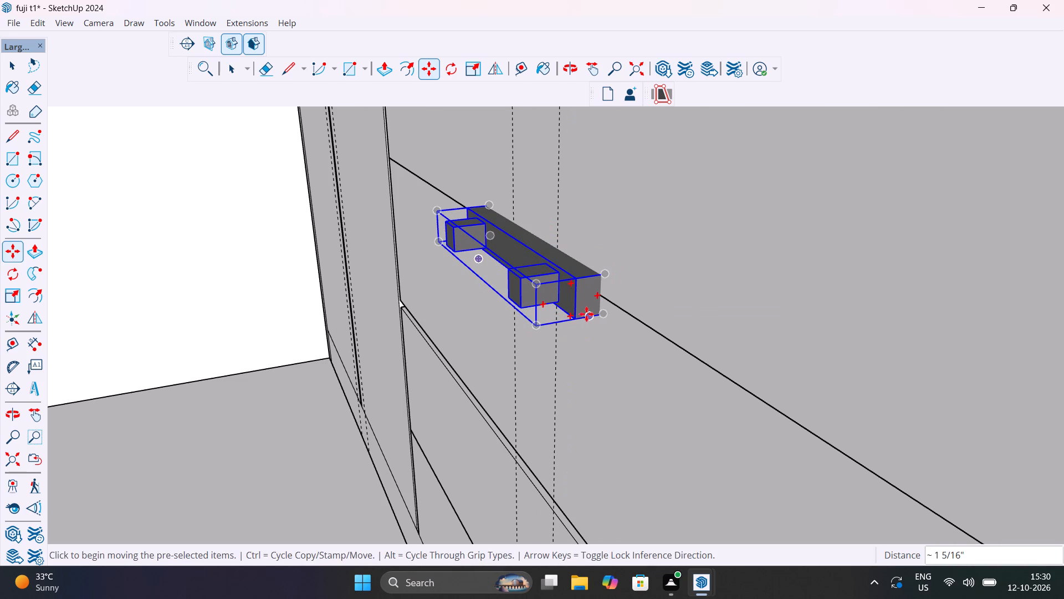
{"action": "left_click", "coordinate": [601, 313]}
{"action": "left_click", "coordinate": [587, 319]}
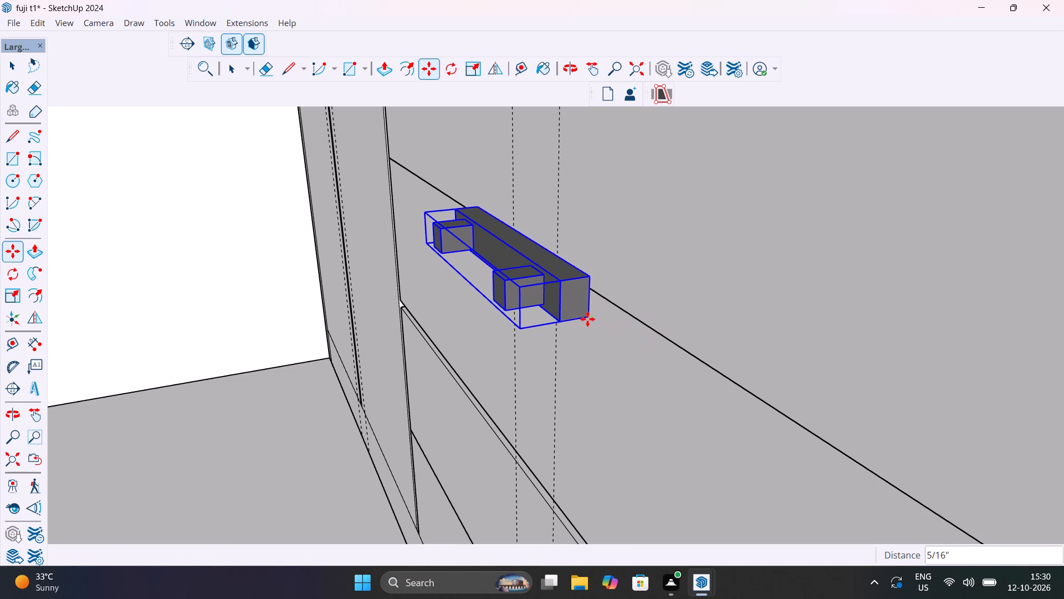
Flip the handle front to back about its green plane so its mounting feet face the drawer front.
{"action": "middle_click_drag", "start_coordinate": [482, 341], "coordinate": [766, 369]}
{"action": "left_click", "coordinate": [40, 319]}
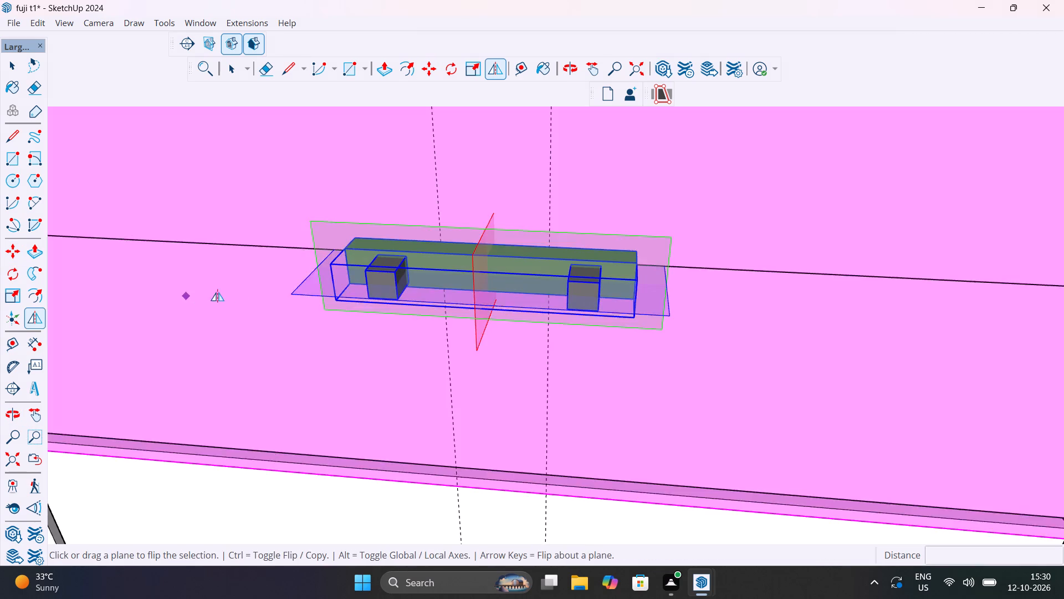
{"action": "left_click", "coordinate": [490, 314]}
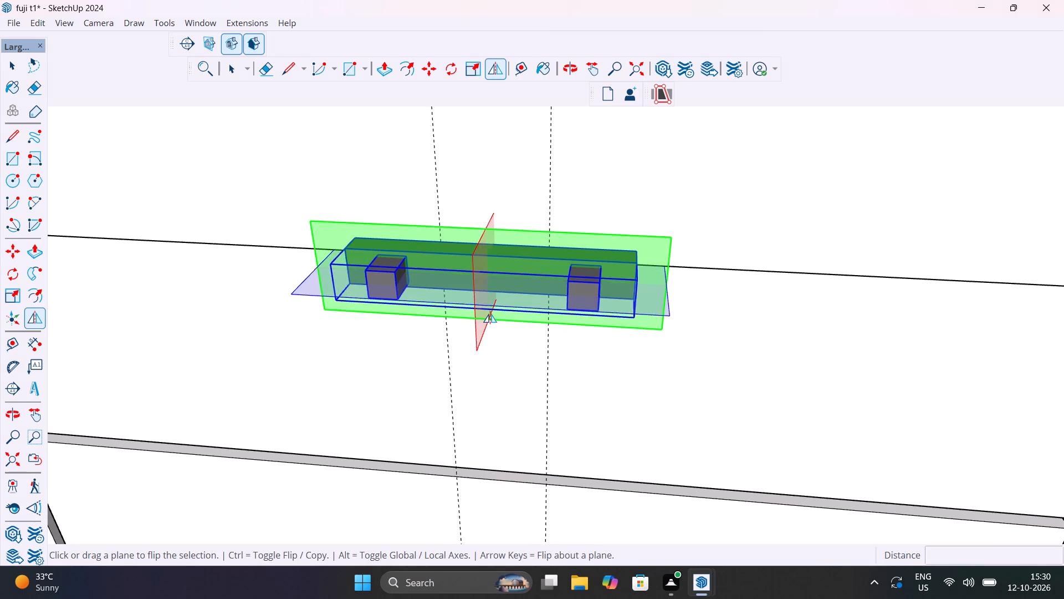
{"action": "left_click", "coordinate": [491, 251]}
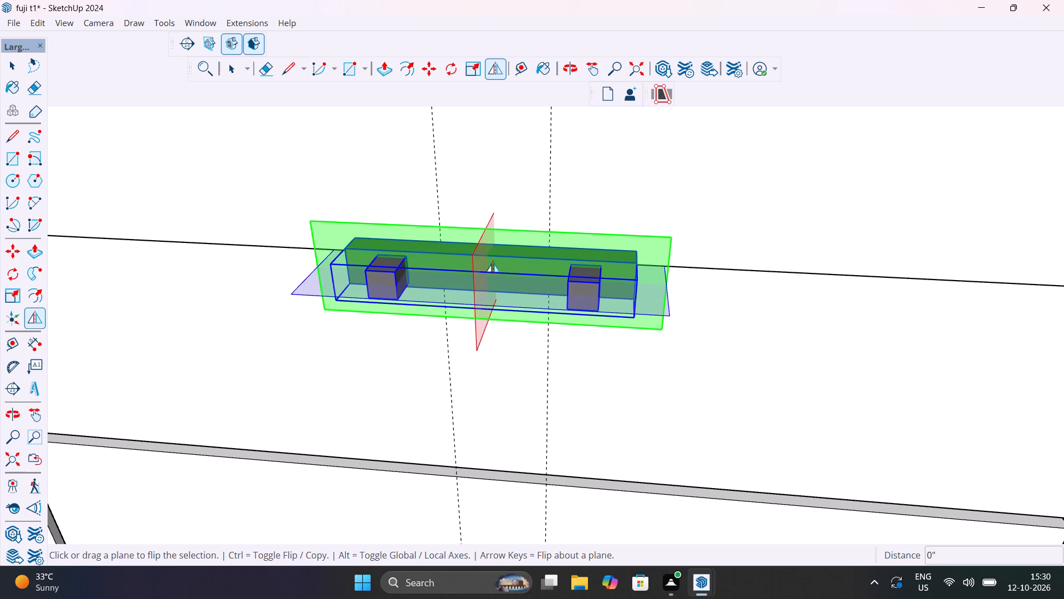
{"action": "left_click", "coordinate": [499, 310]}
{"action": "left_click", "coordinate": [499, 310]}
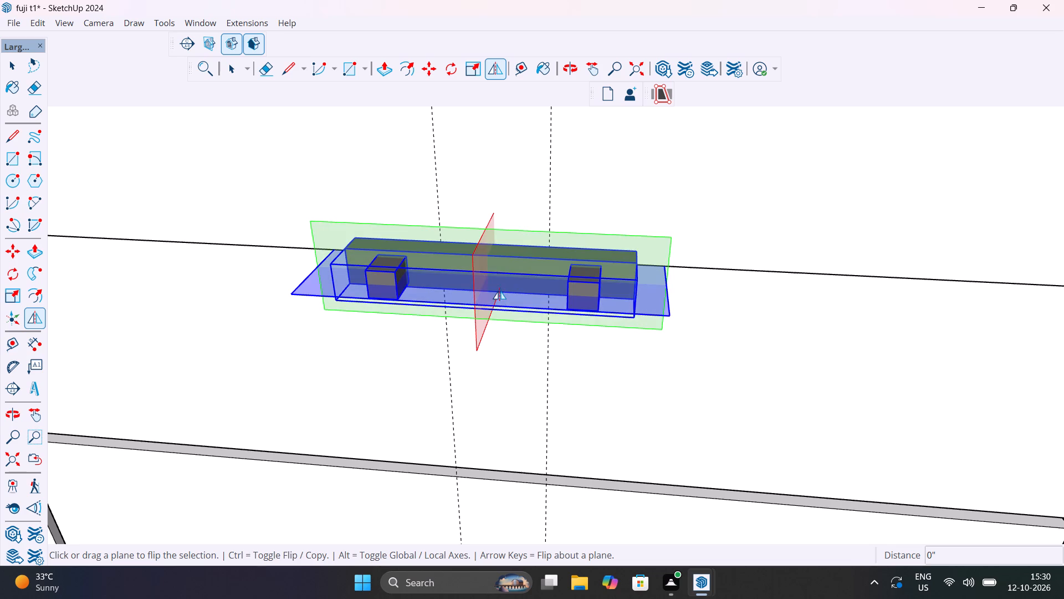
{"action": "left_click", "coordinate": [492, 236]}
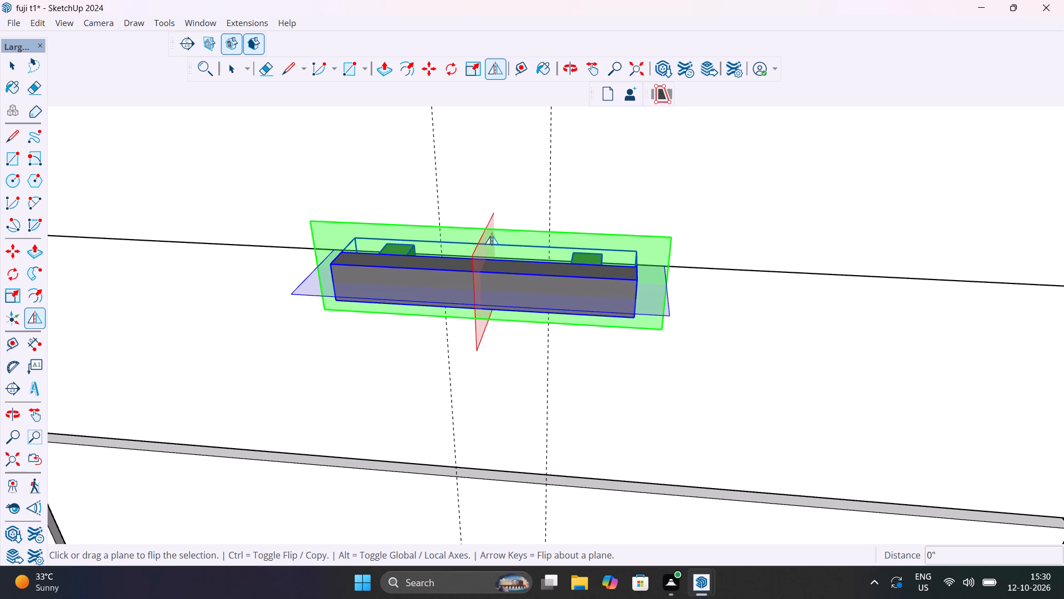
{"action": "key", "text": "space"}
Copy the Straight Handle about 11 11/16" down the blue axis onto the lower drawer front's centre line.
{"action": "scroll", "coordinate": [494, 321], "scroll_direction": "down", "scroll_amount": 7}
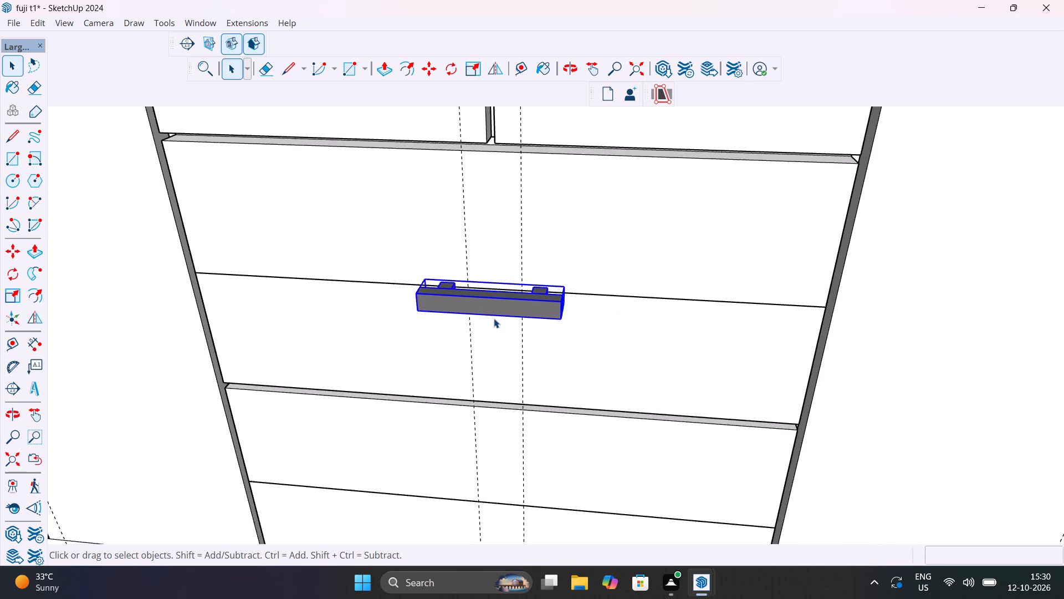
{"action": "scroll", "coordinate": [494, 318], "scroll_direction": "down", "scroll_amount": 6}
{"action": "middle_click_drag", "start_coordinate": [500, 344], "coordinate": [500, 253]}
{"action": "scroll", "coordinate": [533, 276], "scroll_direction": "up", "scroll_amount": 5}
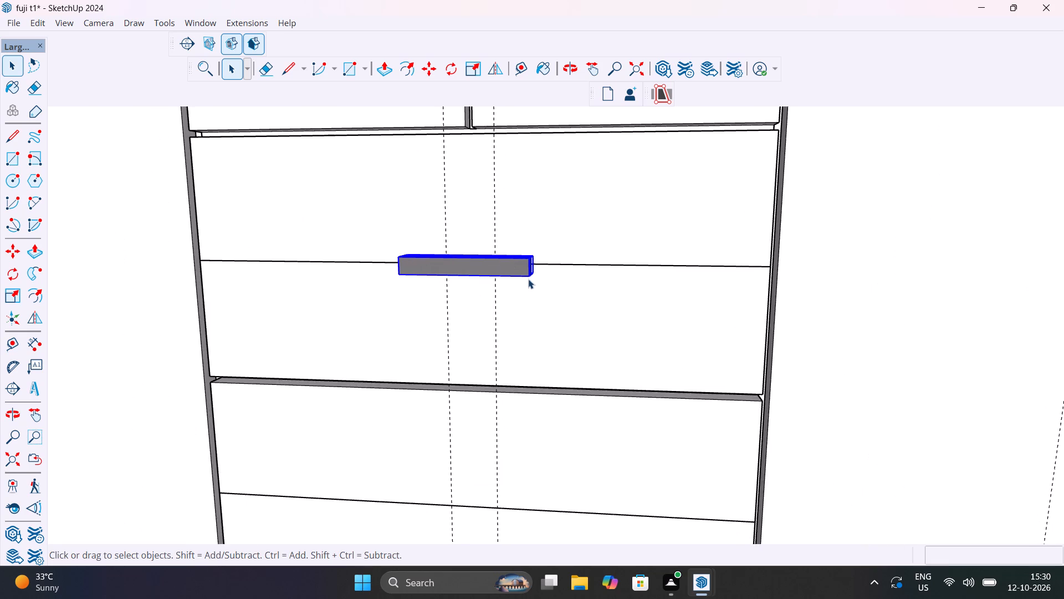
{"action": "middle_click_drag", "start_coordinate": [523, 277], "coordinate": [407, 387]}
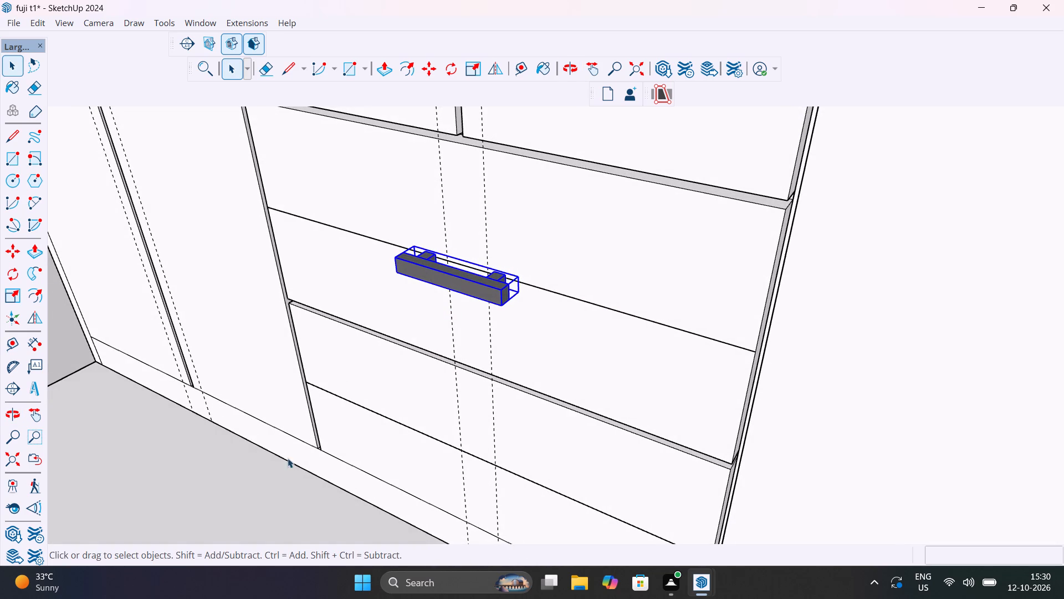
{"action": "left_click", "coordinate": [249, 486]}
{"action": "middle_click_drag", "start_coordinate": [487, 306], "coordinate": [356, 265]}
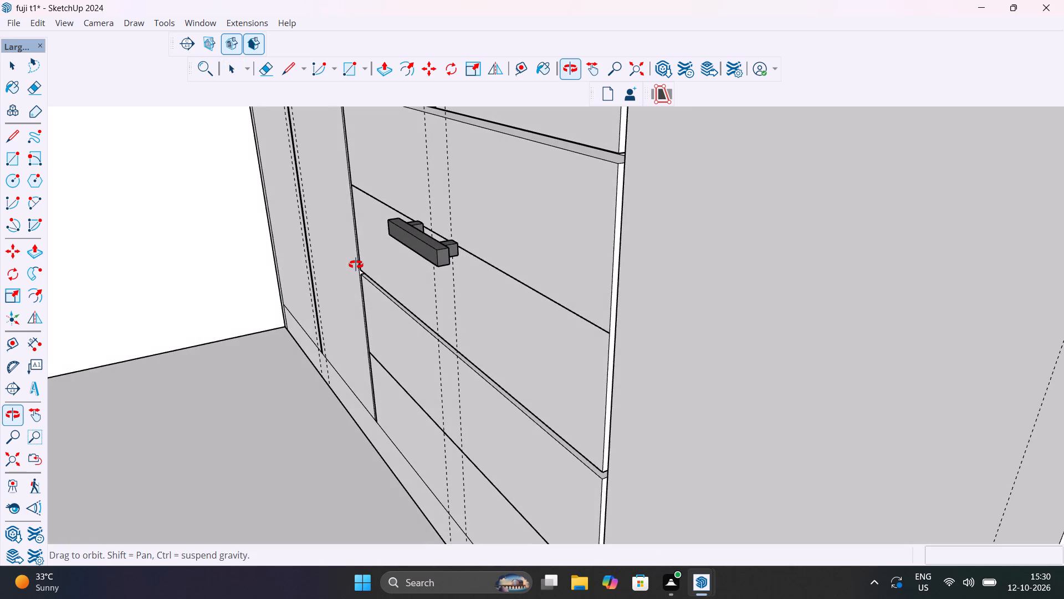
{"action": "middle_click_drag", "start_coordinate": [356, 265], "coordinate": [372, 243]}
{"action": "scroll", "coordinate": [381, 219], "scroll_direction": "up", "scroll_amount": 1}
{"action": "left_click", "coordinate": [461, 240]}
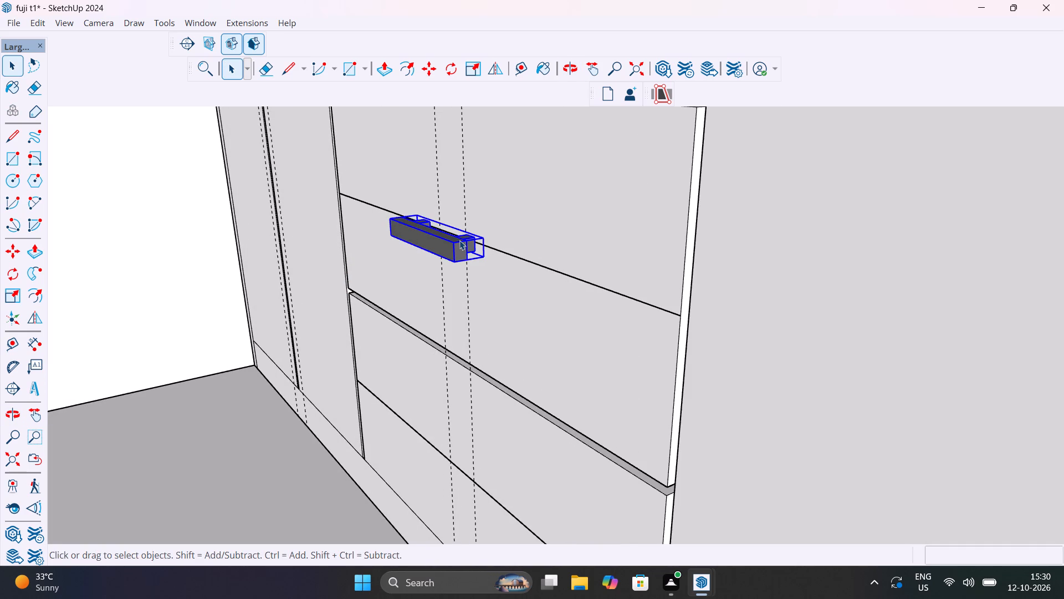
{"action": "key", "text": "m"}
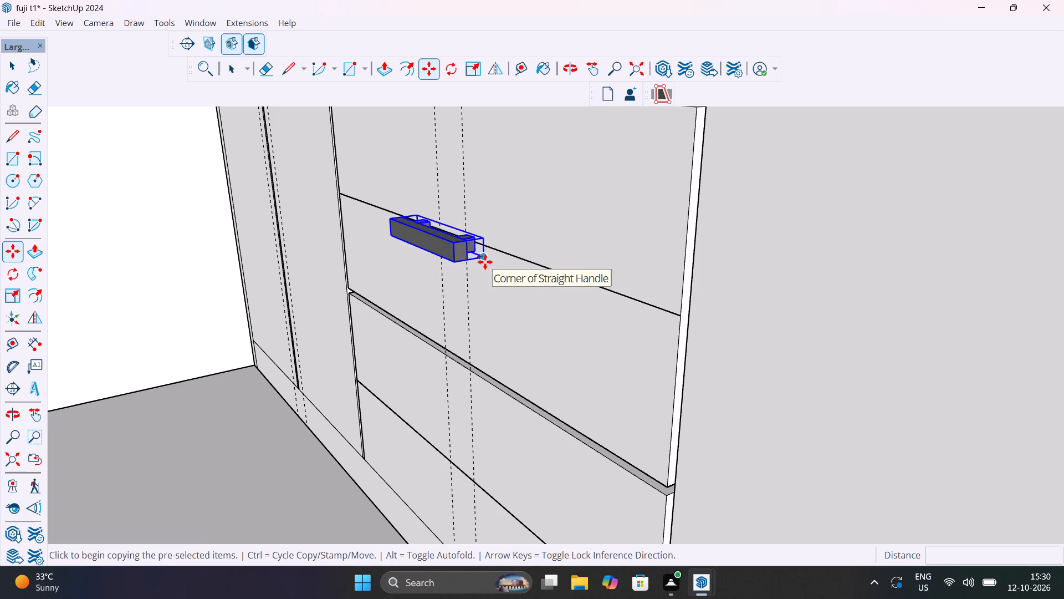
{"action": "left_click", "coordinate": [485, 261]}
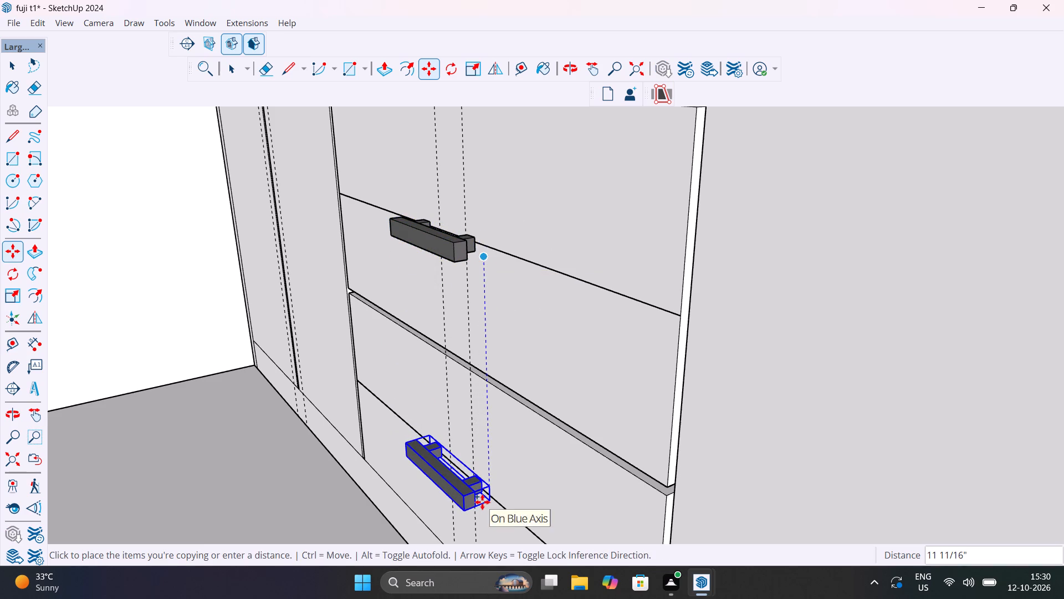
{"action": "left_click", "coordinate": [483, 502]}
{"action": "key", "text": "space"}
Delete all the guides in the model, clearing the dashed lines around the bedroom wardrobe.
{"action": "scroll", "coordinate": [473, 478], "scroll_direction": "down", "scroll_amount": 14}
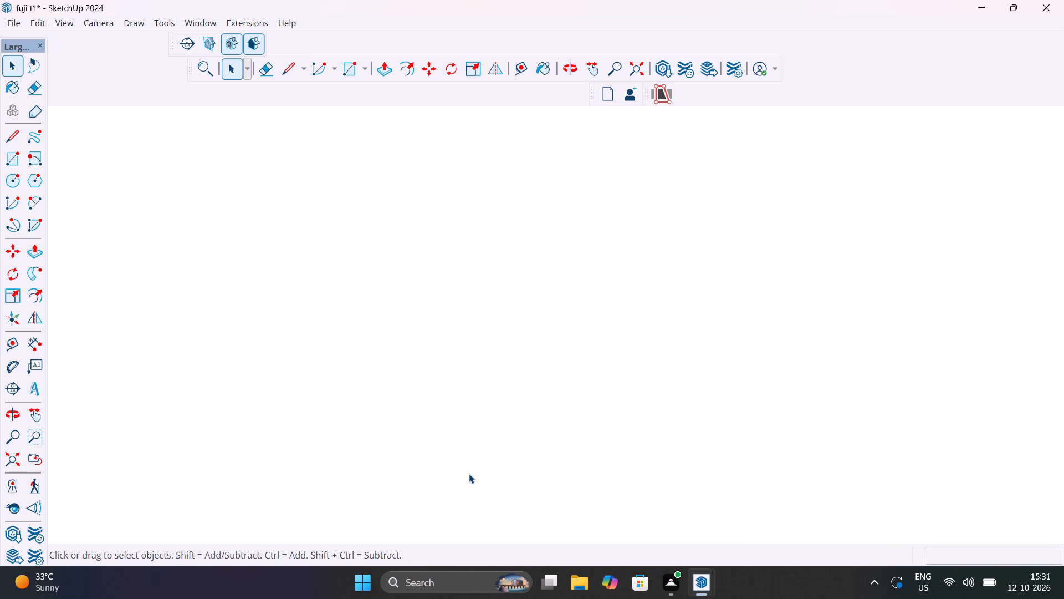
{"action": "left_click", "coordinate": [16, 457]}
{"action": "middle_click_drag", "start_coordinate": [209, 390], "coordinate": [228, 399]}
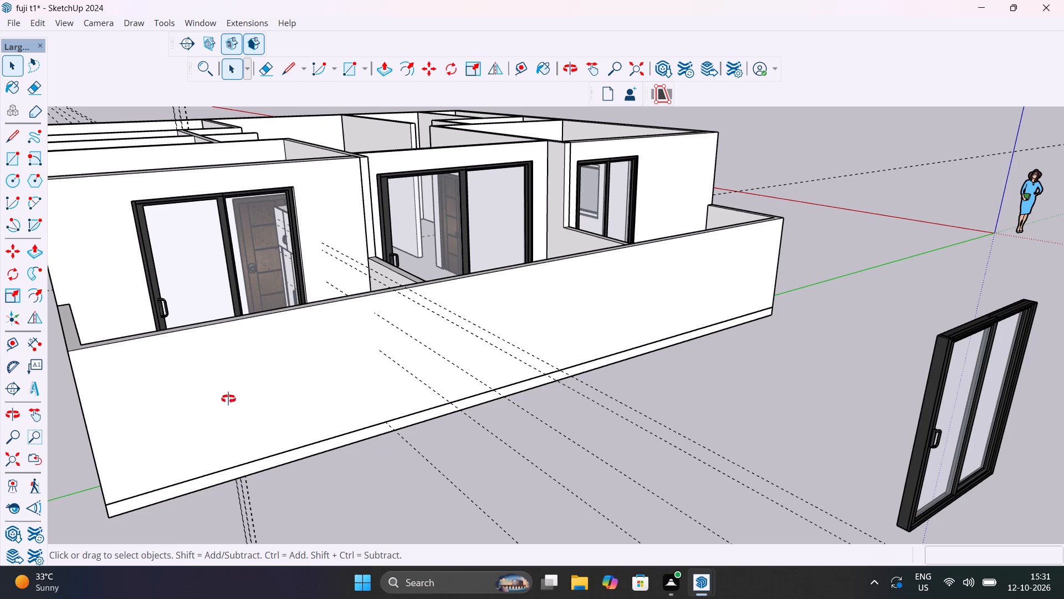
{"action": "middle_click_drag", "start_coordinate": [228, 399], "coordinate": [739, 326]}
{"action": "scroll", "coordinate": [739, 326], "scroll_direction": "down", "scroll_amount": 8}
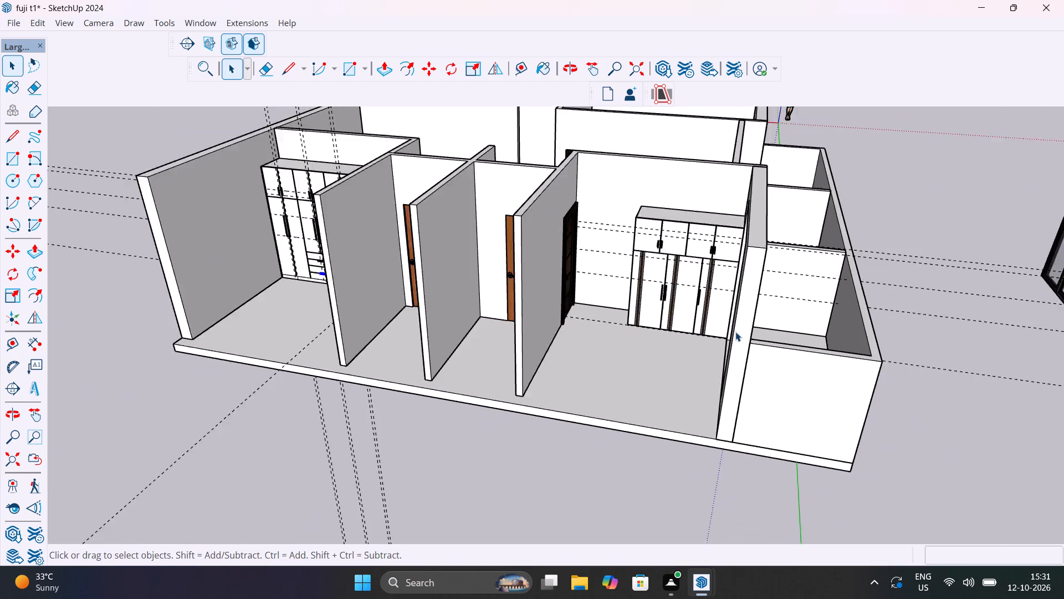
{"action": "middle_click_drag", "start_coordinate": [355, 308], "coordinate": [511, 319], "text": "shift"}
{"action": "left_click", "coordinate": [380, 338]}
{"action": "scroll", "coordinate": [473, 265], "scroll_direction": "up", "scroll_amount": 7}
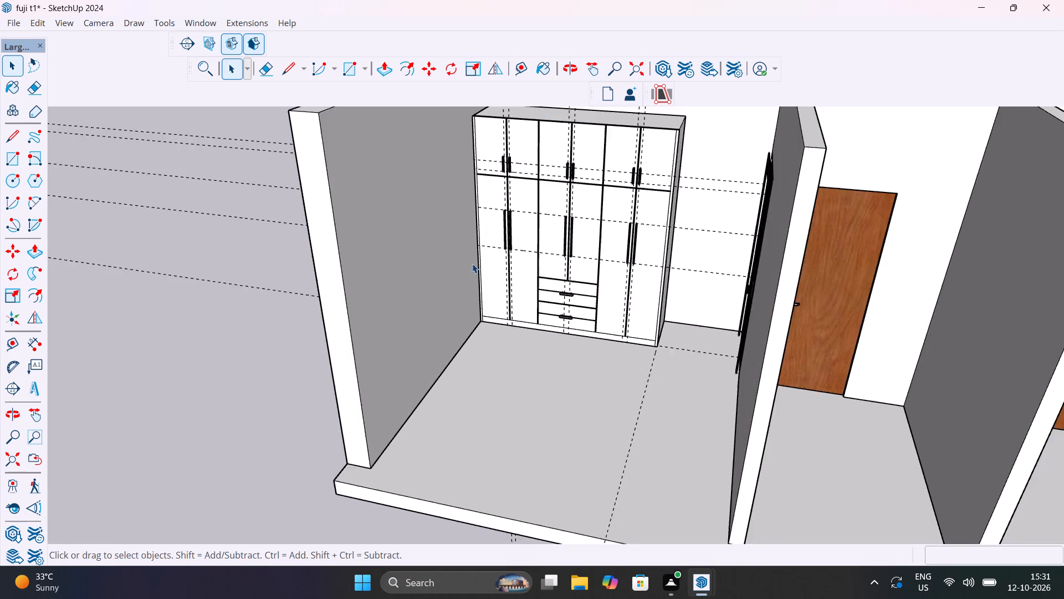
{"action": "scroll", "coordinate": [472, 263], "scroll_direction": "up", "scroll_amount": 6}
{"action": "middle_click_drag", "start_coordinate": [531, 326], "coordinate": [453, 382], "text": "shift"}
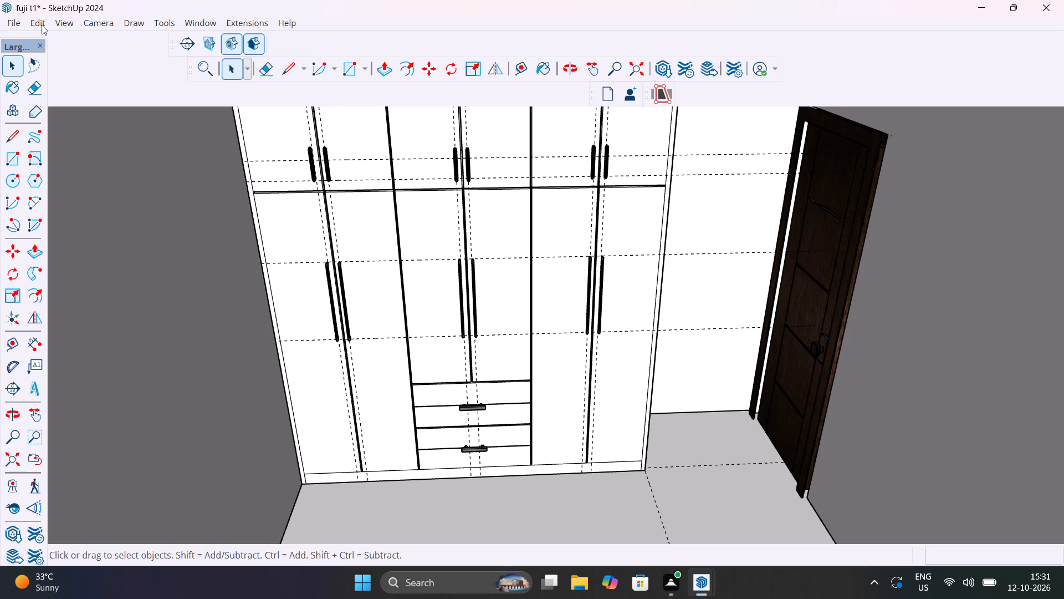
{"action": "left_click", "coordinate": [40, 25]}
{"action": "left_click", "coordinate": [109, 163]}
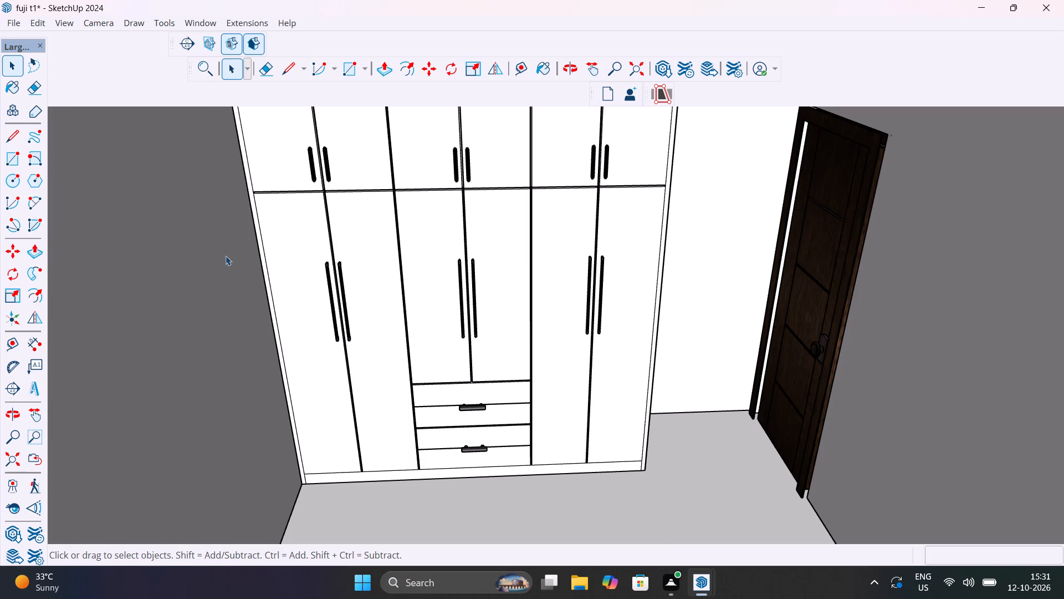
{"action": "scroll", "coordinate": [439, 413], "scroll_direction": "up", "scroll_amount": 5}
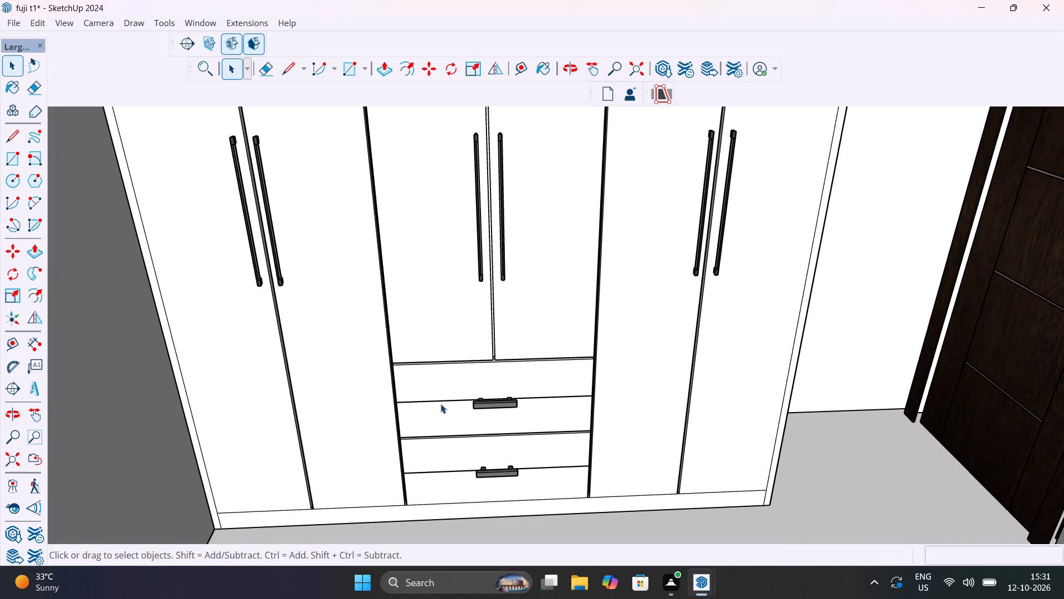
Delete the horizontal centre lines across the upper and lower drawer fronts of the bedroom wardrobe.
{"action": "left_click", "coordinate": [443, 402]}
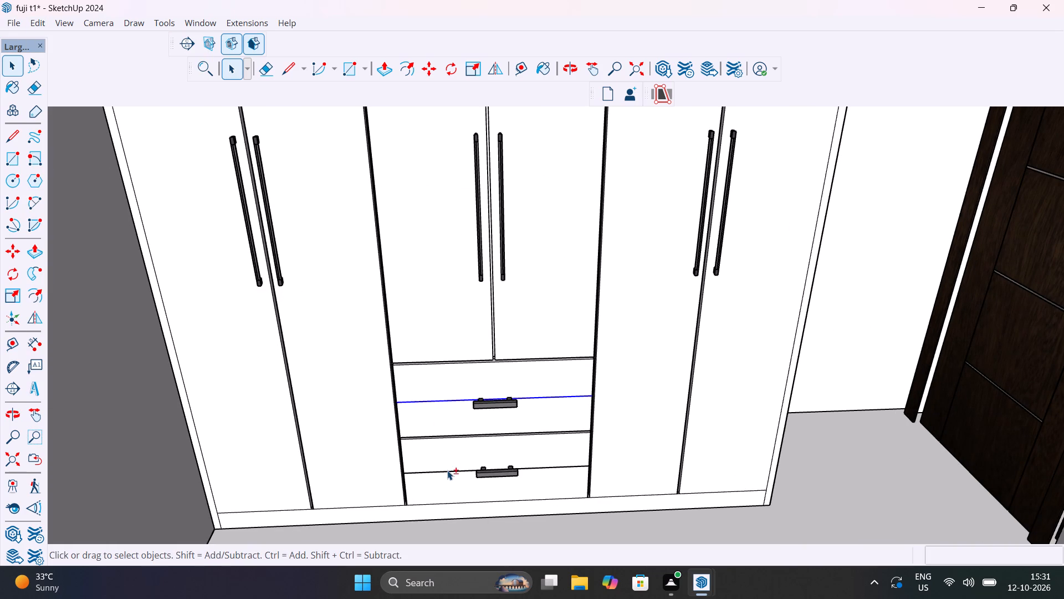
{"action": "left_click", "coordinate": [447, 471], "text": "shift"}
{"action": "key", "text": "Delete"}
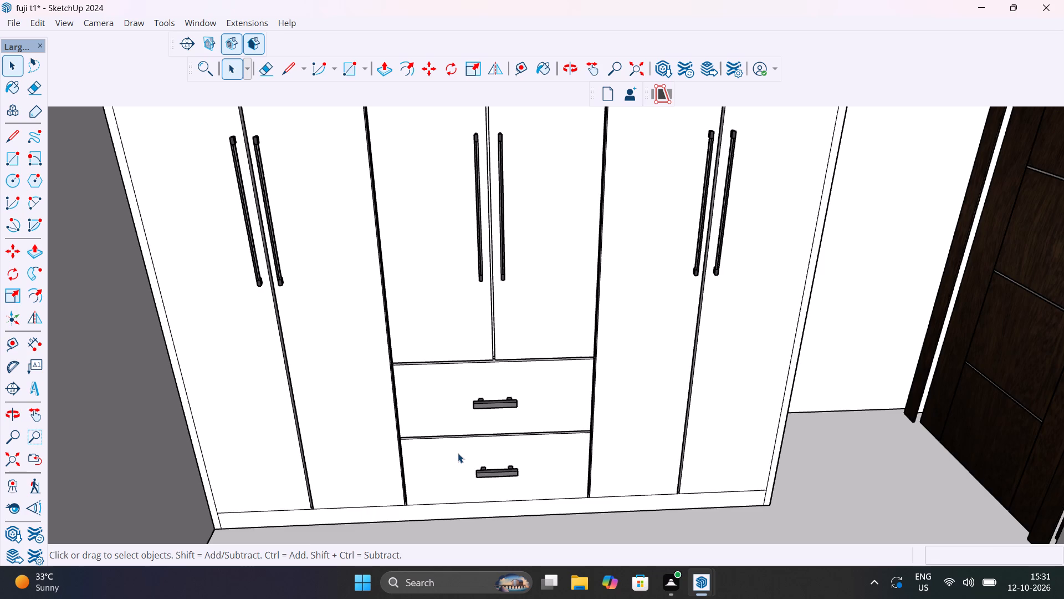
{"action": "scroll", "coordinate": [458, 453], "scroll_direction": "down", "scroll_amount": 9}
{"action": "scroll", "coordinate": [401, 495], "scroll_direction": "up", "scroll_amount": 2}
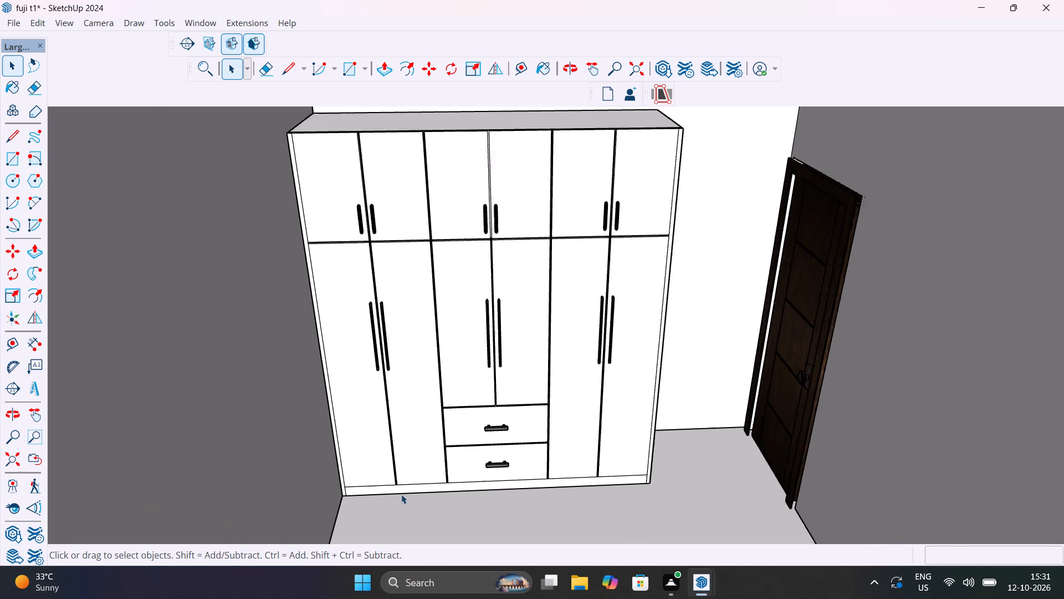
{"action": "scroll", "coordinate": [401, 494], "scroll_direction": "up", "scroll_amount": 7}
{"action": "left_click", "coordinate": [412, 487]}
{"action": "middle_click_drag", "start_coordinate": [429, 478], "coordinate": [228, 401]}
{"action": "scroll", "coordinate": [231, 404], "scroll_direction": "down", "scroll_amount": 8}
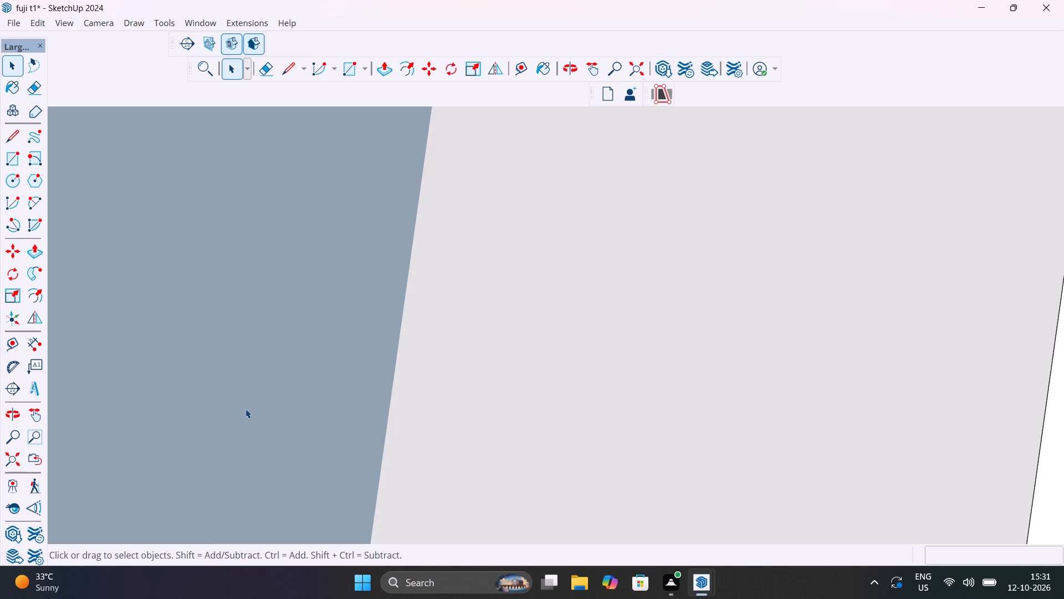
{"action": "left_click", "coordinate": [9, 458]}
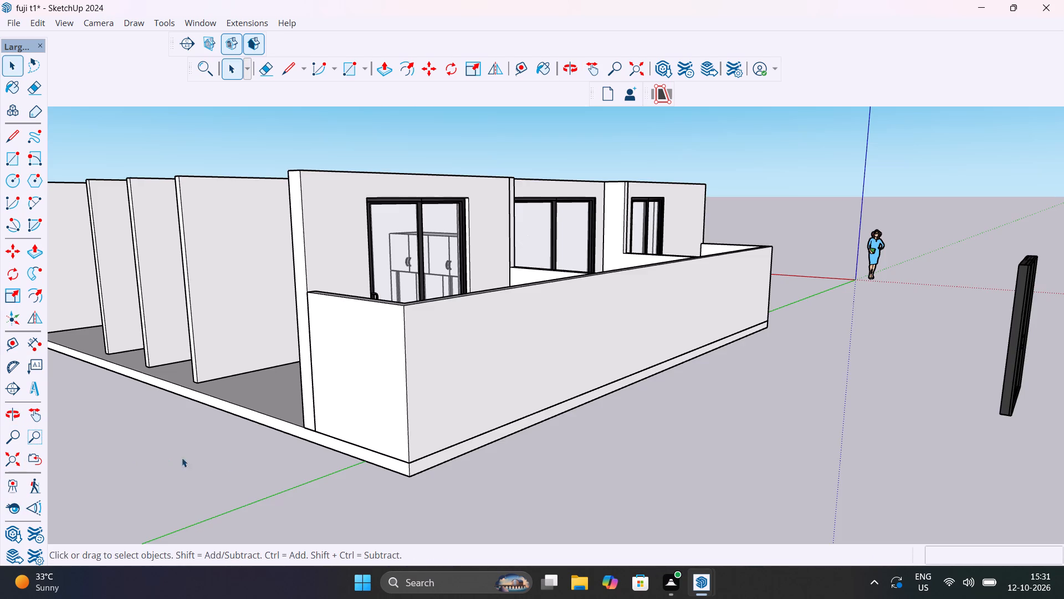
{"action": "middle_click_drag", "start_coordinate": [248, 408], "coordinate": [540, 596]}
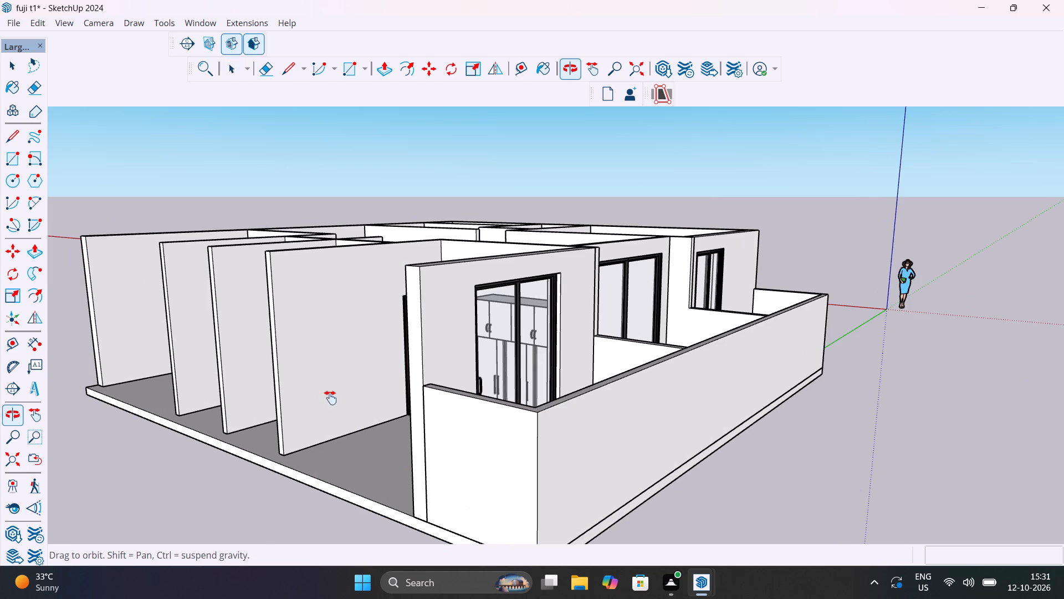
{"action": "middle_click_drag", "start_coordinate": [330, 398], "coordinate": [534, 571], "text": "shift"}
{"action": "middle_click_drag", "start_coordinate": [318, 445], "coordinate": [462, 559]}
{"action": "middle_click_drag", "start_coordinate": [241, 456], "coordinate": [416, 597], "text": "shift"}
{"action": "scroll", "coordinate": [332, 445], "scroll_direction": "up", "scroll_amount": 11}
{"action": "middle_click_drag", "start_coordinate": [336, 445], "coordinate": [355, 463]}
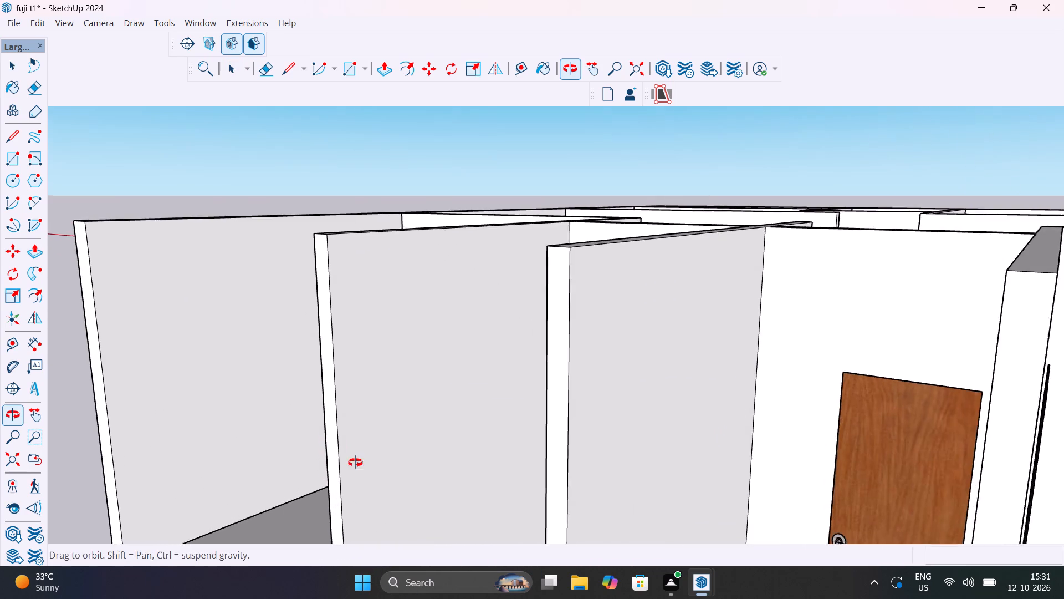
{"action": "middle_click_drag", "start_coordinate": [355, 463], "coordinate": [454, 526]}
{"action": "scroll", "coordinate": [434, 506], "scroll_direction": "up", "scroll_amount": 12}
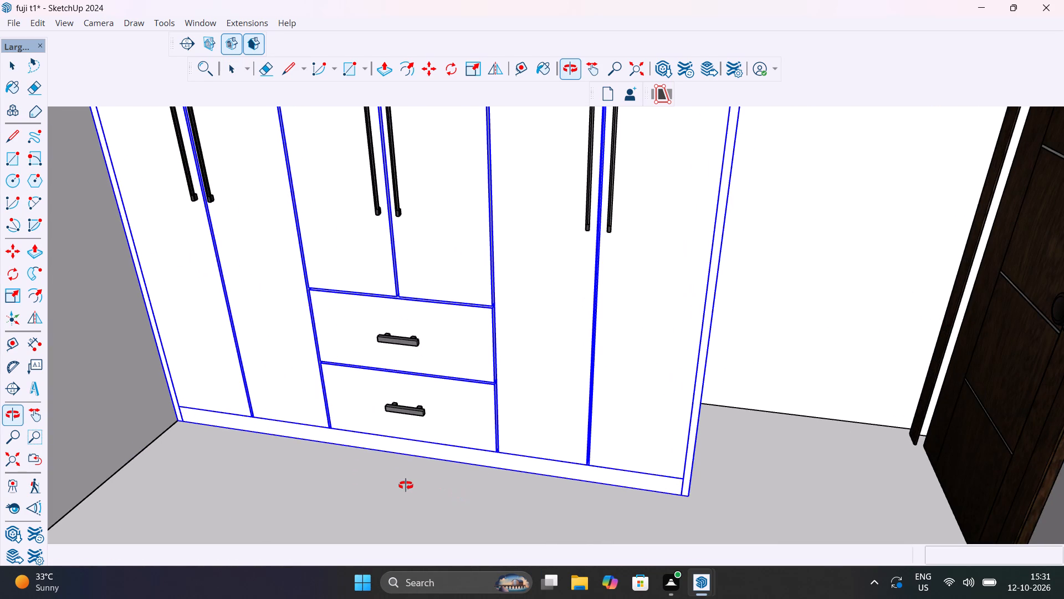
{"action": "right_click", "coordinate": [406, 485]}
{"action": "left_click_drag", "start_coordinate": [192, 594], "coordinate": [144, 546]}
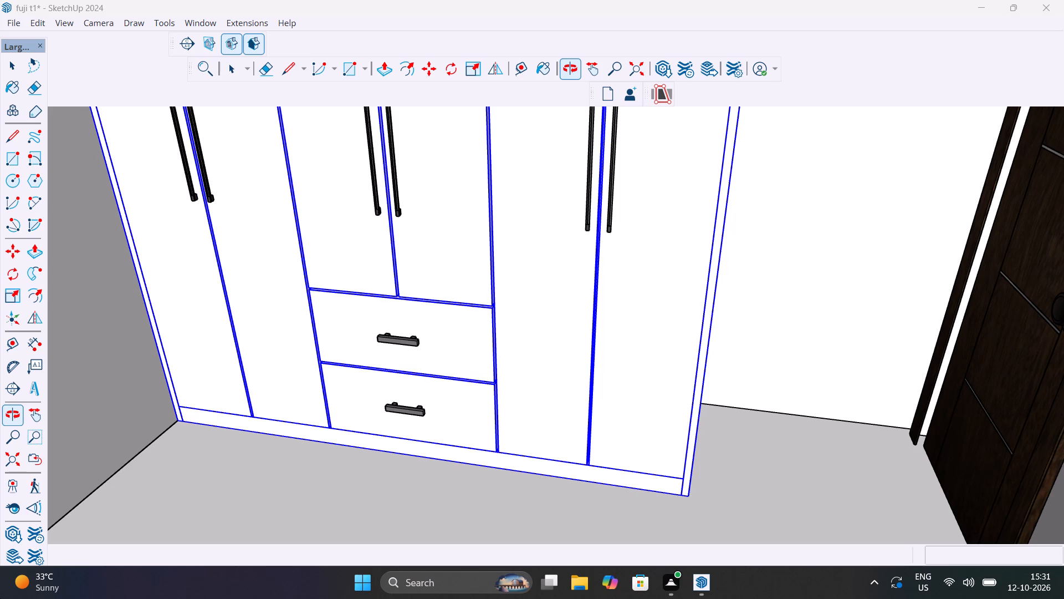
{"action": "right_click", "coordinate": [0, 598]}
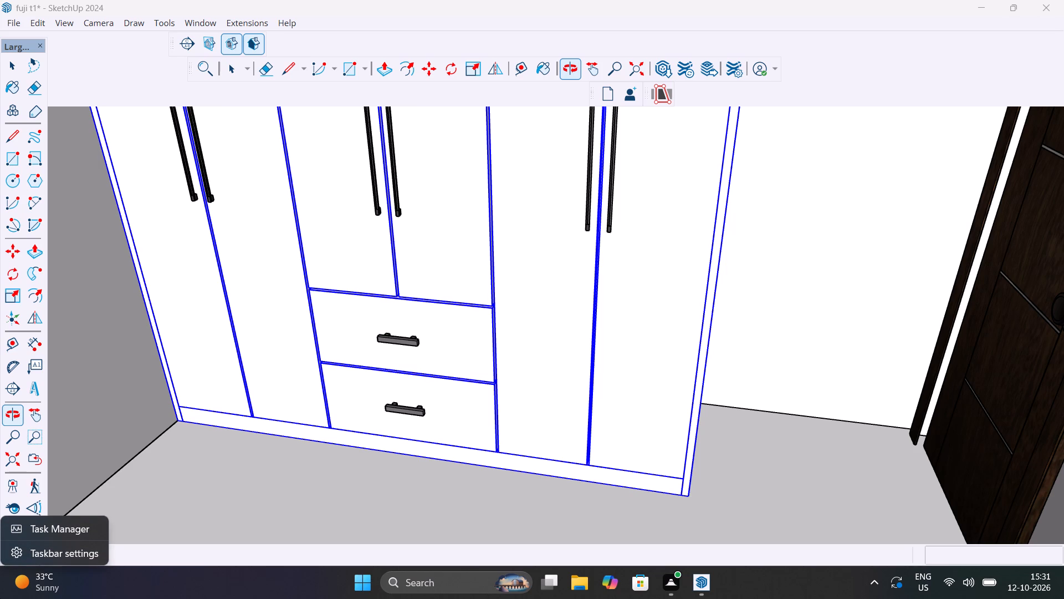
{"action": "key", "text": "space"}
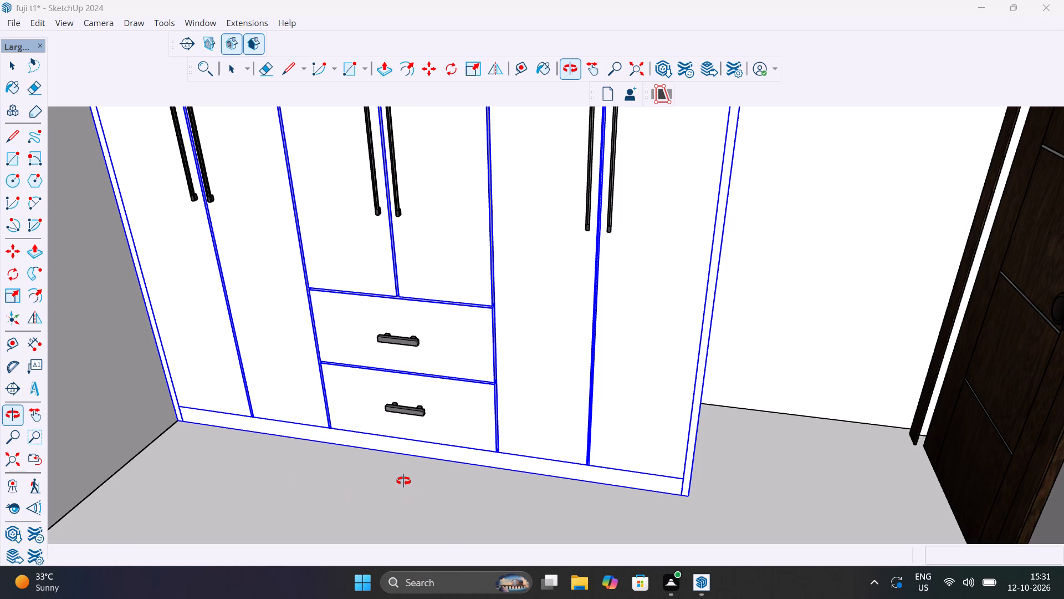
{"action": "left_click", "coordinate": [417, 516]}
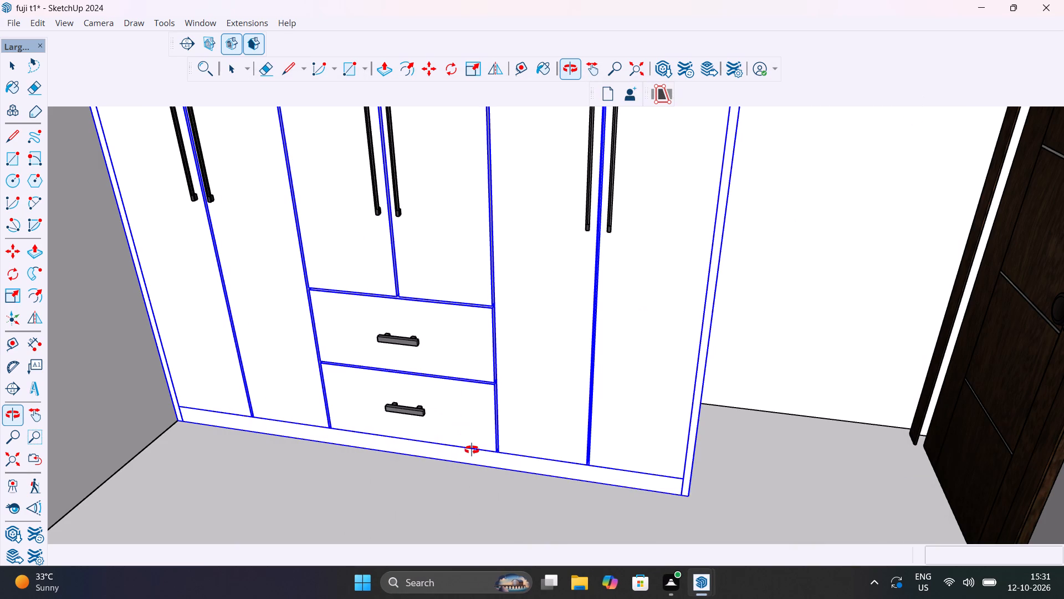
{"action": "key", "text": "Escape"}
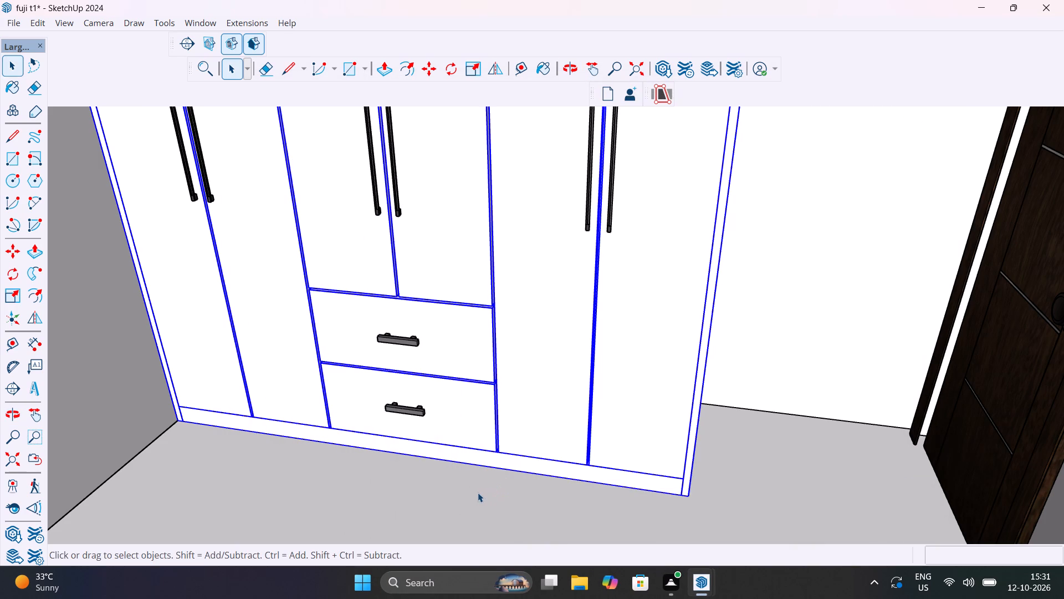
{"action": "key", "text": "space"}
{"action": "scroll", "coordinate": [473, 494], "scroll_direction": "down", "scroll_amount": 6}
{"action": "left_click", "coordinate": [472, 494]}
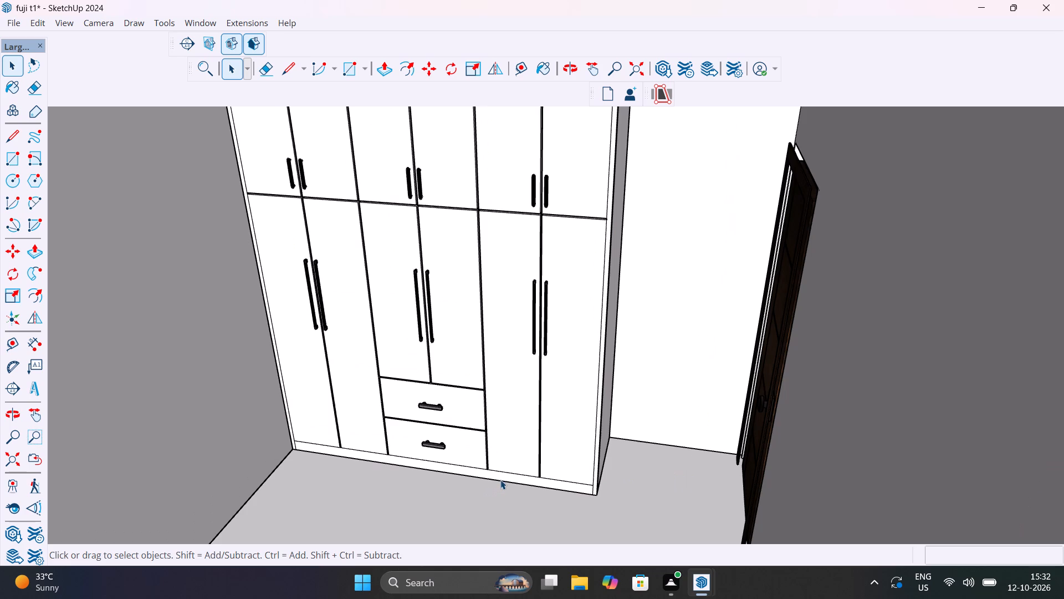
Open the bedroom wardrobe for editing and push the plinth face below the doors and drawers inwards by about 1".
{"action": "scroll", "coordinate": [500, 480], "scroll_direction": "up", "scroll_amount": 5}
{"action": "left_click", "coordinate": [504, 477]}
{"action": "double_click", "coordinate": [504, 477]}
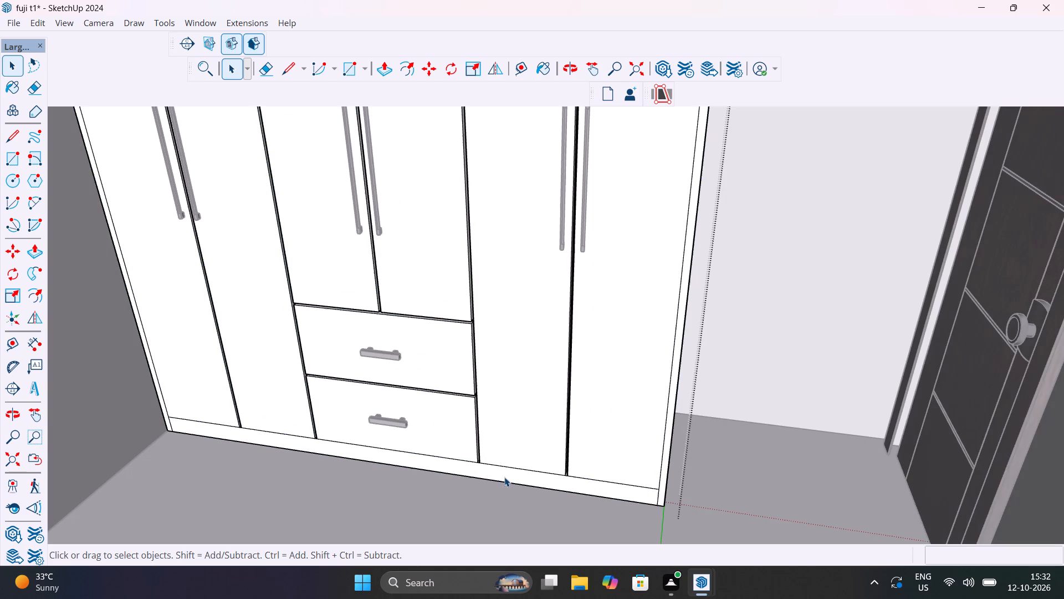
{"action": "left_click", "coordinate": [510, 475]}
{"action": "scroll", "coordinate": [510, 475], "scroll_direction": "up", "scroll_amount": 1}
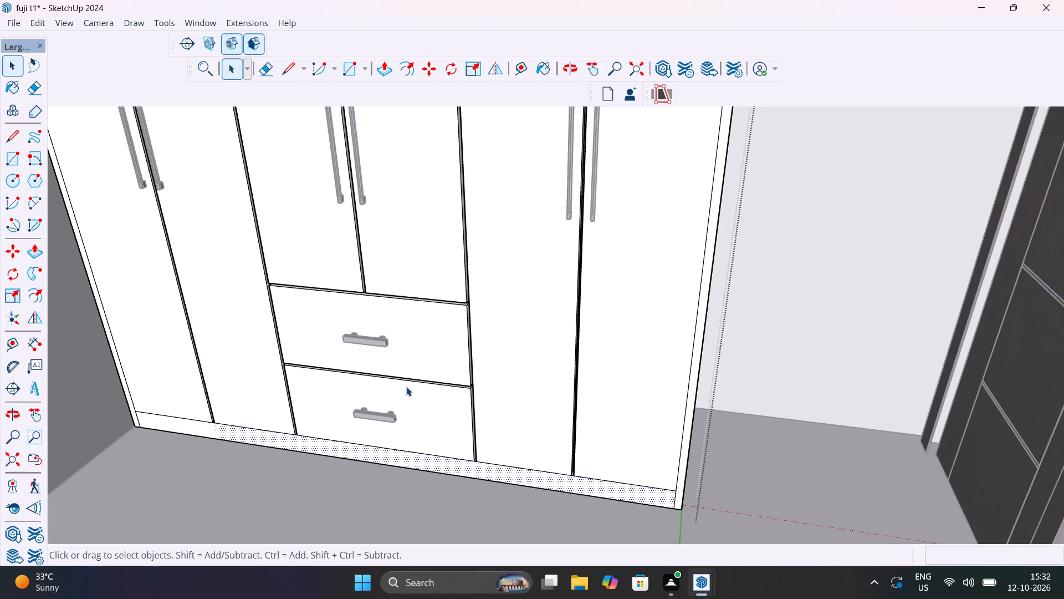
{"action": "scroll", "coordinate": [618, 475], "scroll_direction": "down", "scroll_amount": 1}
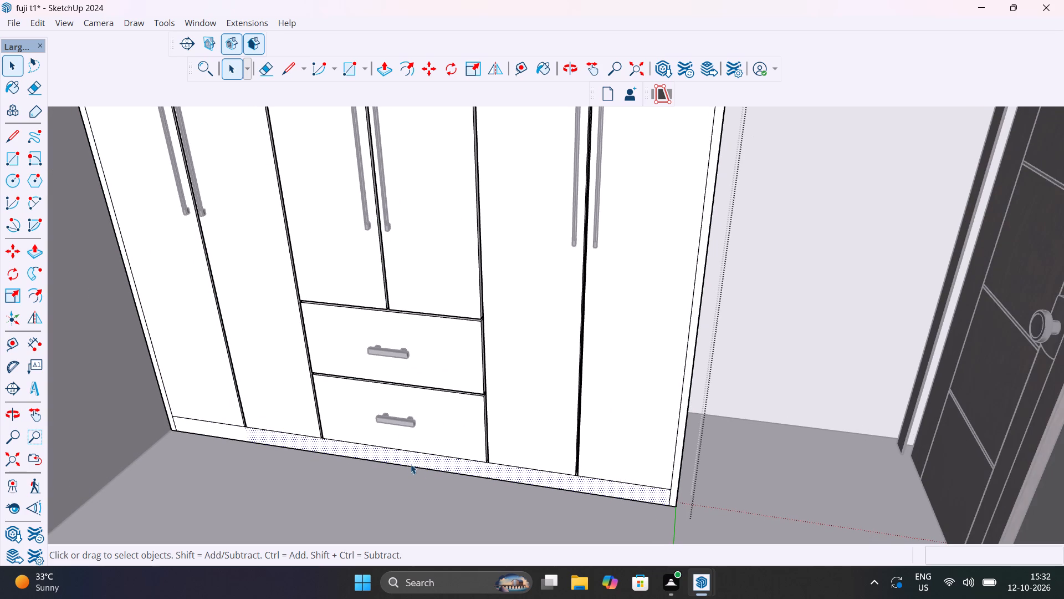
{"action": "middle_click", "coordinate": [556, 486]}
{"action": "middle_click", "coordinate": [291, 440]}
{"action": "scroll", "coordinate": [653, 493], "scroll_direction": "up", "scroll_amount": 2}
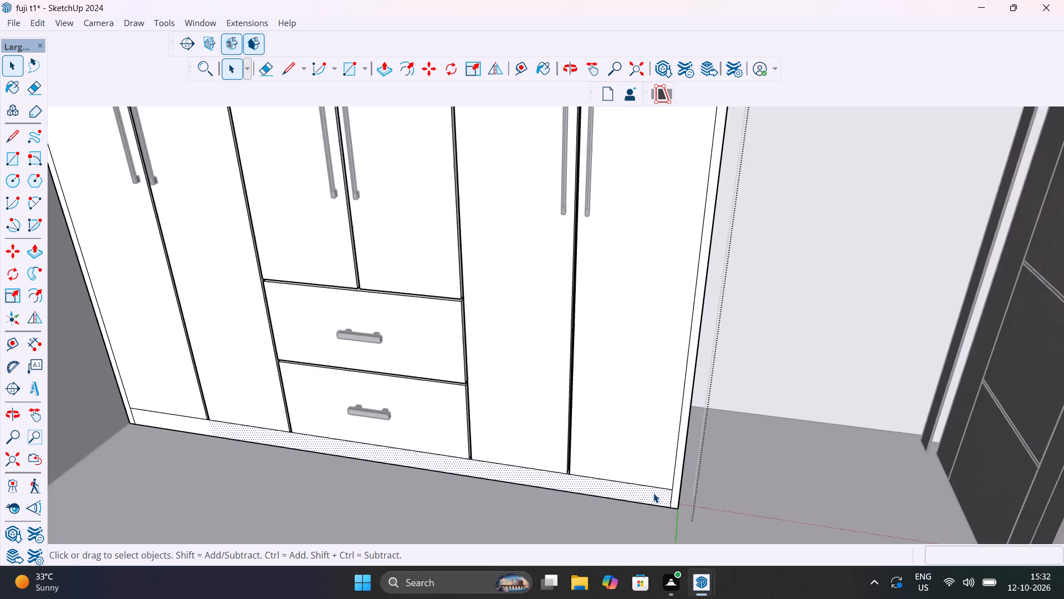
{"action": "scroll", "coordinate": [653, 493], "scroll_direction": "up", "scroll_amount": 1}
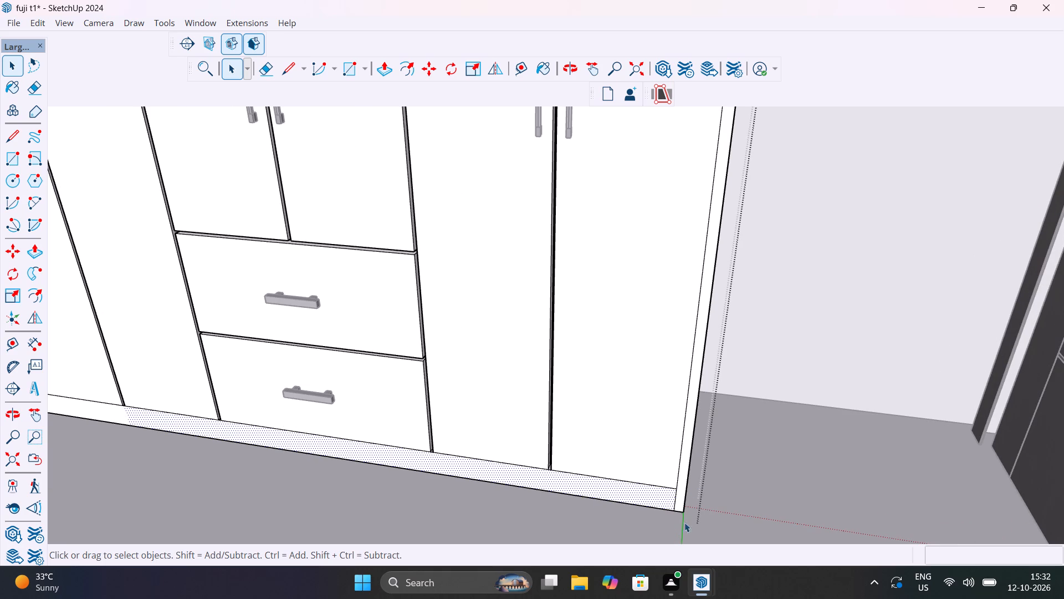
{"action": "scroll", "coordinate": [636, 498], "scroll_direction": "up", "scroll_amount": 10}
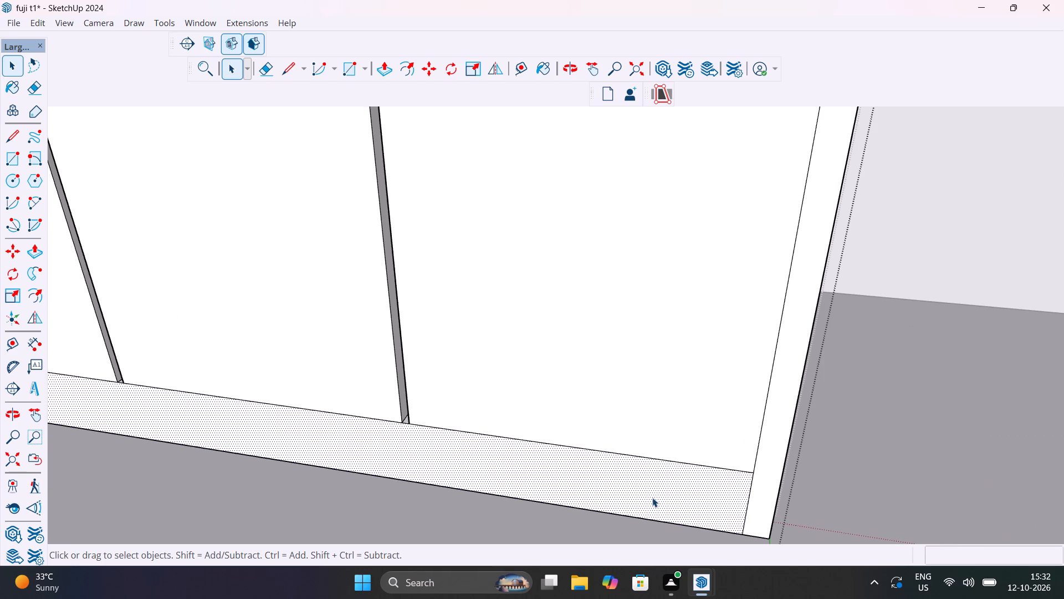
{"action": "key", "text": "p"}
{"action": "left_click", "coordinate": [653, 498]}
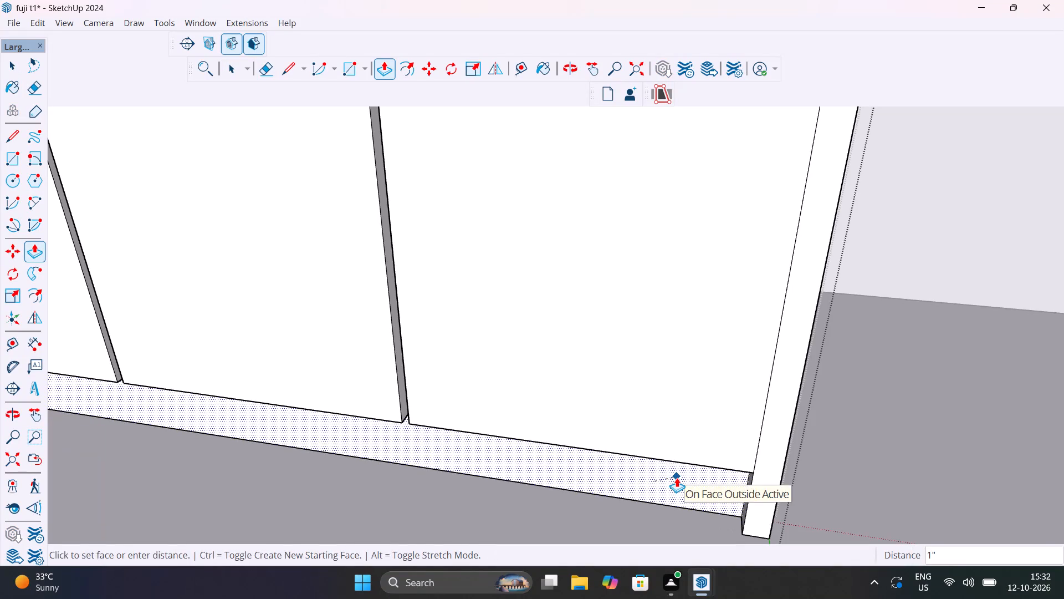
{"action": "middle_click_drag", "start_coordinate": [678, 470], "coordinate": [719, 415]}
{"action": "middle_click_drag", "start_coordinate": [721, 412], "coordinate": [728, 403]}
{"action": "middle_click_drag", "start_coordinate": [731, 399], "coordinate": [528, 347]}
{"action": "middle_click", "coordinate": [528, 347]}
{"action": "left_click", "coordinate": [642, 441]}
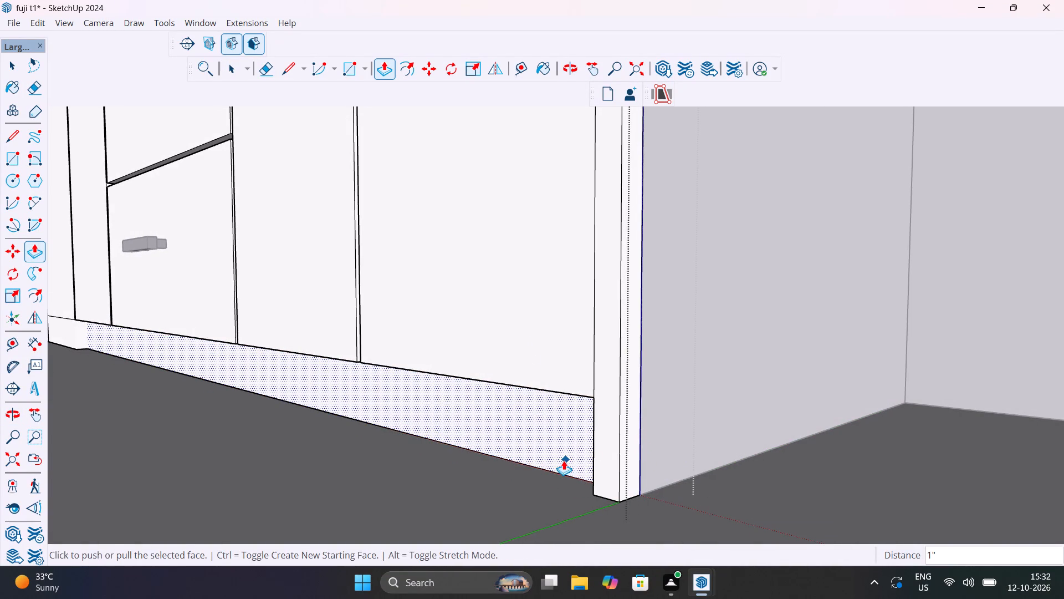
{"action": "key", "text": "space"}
Close the wardrobe and examine its plinth from inside the bedroom, including the end beneath the outermost door.
{"action": "scroll", "coordinate": [564, 460], "scroll_direction": "down", "scroll_amount": 13}
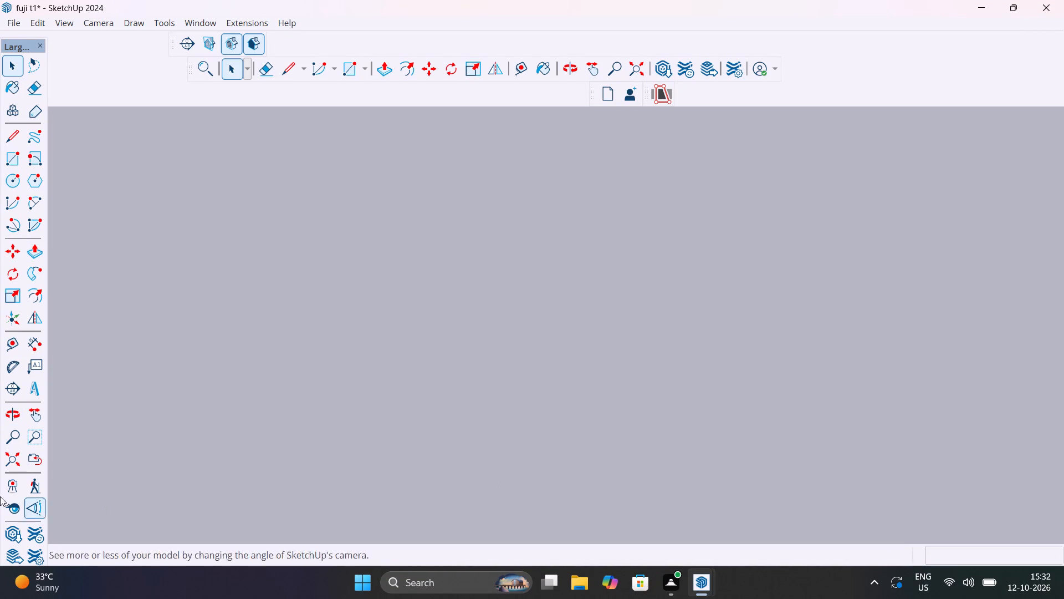
{"action": "left_click", "coordinate": [16, 453]}
{"action": "middle_click", "coordinate": [311, 496]}
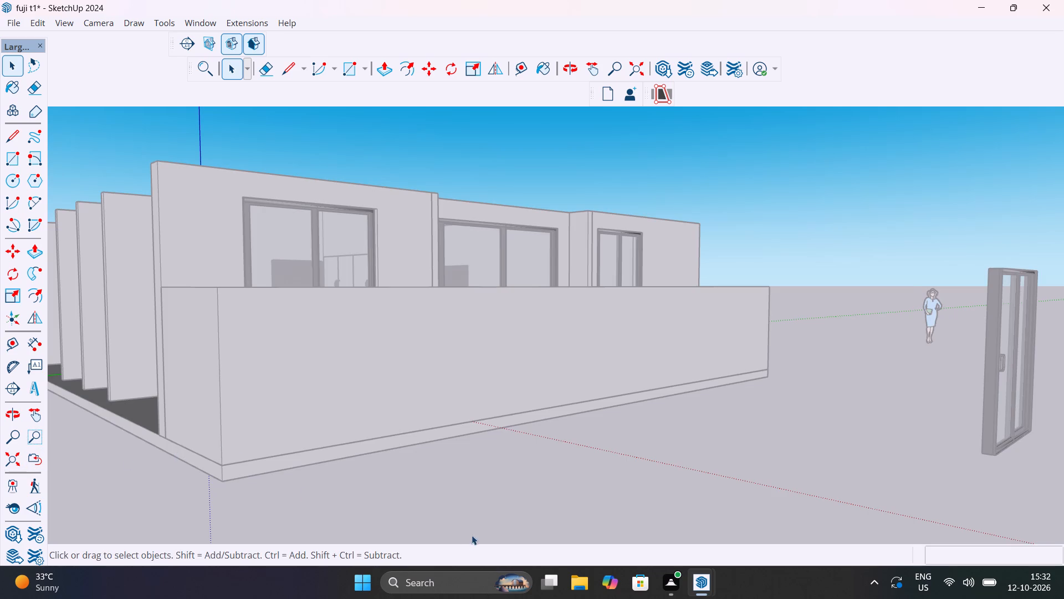
{"action": "left_click", "coordinate": [472, 535]}
{"action": "middle_click", "coordinate": [293, 444]}
{"action": "middle_click", "coordinate": [790, 495], "text": "shift"}
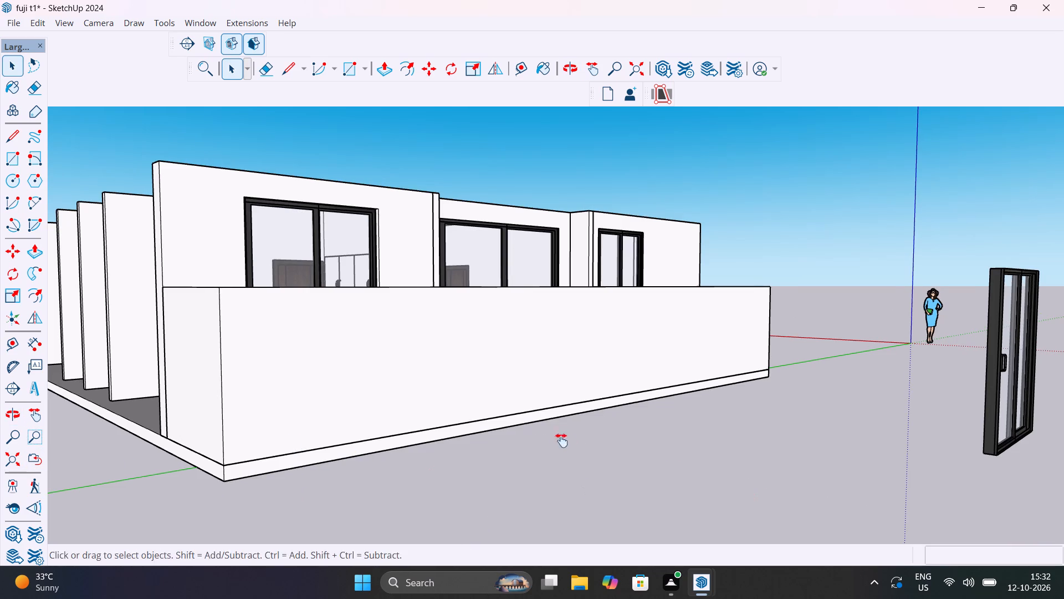
{"action": "middle_click", "coordinate": [561, 440], "text": "shift"}
{"action": "middle_click_drag", "start_coordinate": [781, 494], "coordinate": [997, 555], "text": "shift"}
{"action": "middle_click", "coordinate": [318, 400], "text": "shift"}
{"action": "middle_click_drag", "start_coordinate": [667, 526], "coordinate": [804, 590], "text": "shift"}
{"action": "middle_click", "coordinate": [804, 590], "text": "shift"}
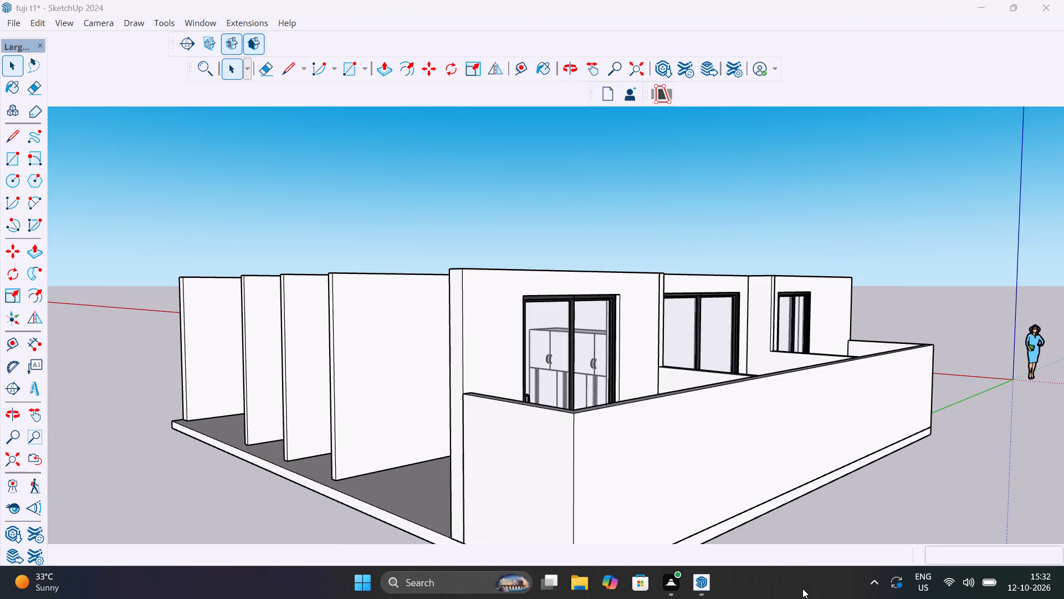
{"action": "middle_click", "coordinate": [633, 491], "text": "shift"}
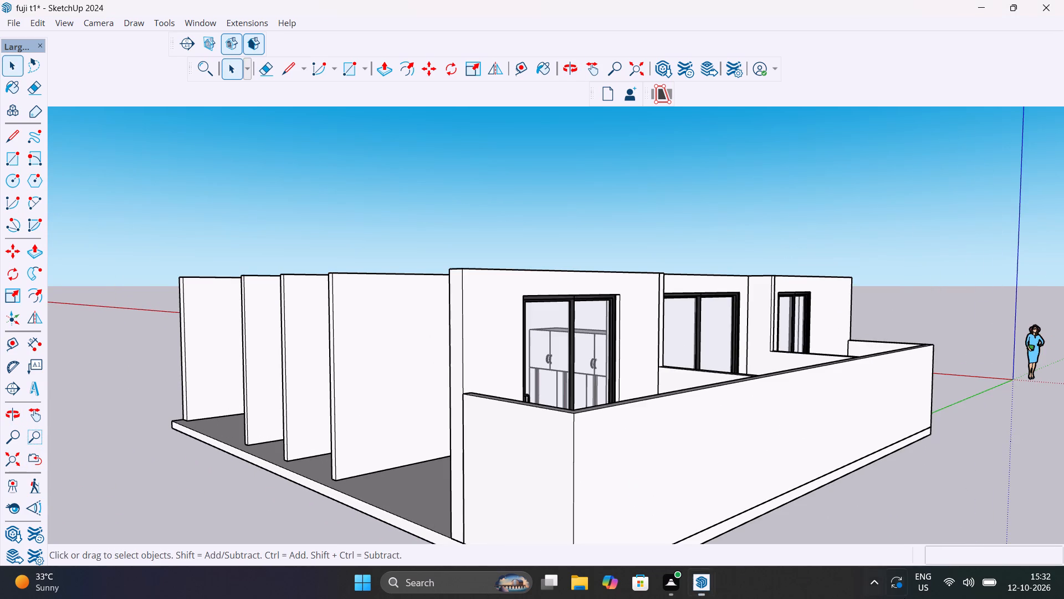
{"action": "middle_click", "coordinate": [904, 598], "text": "shift"}
{"action": "middle_click", "coordinate": [904, 598], "text": "shift"}
{"action": "middle_click_drag", "start_coordinate": [456, 415], "coordinate": [561, 506]}
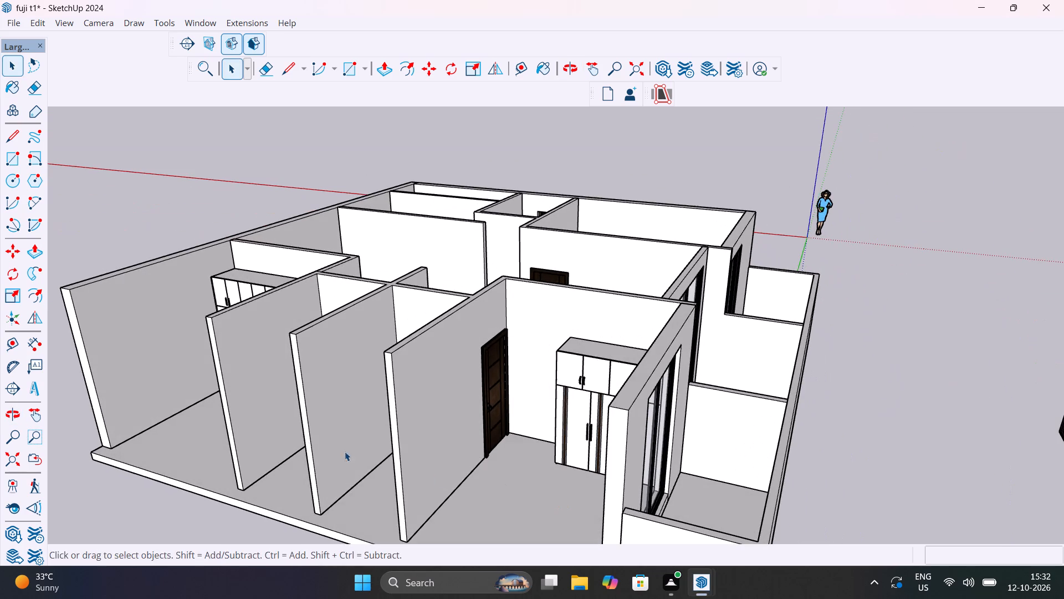
{"action": "middle_click_drag", "start_coordinate": [283, 431], "coordinate": [674, 554], "text": "shift"}
{"action": "scroll", "coordinate": [658, 509], "scroll_direction": "up", "scroll_amount": 9}
{"action": "scroll", "coordinate": [581, 490], "scroll_direction": "up", "scroll_amount": 5}
{"action": "scroll", "coordinate": [402, 462], "scroll_direction": "up", "scroll_amount": 11}
{"action": "middle_click_drag", "start_coordinate": [434, 465], "coordinate": [647, 403]}
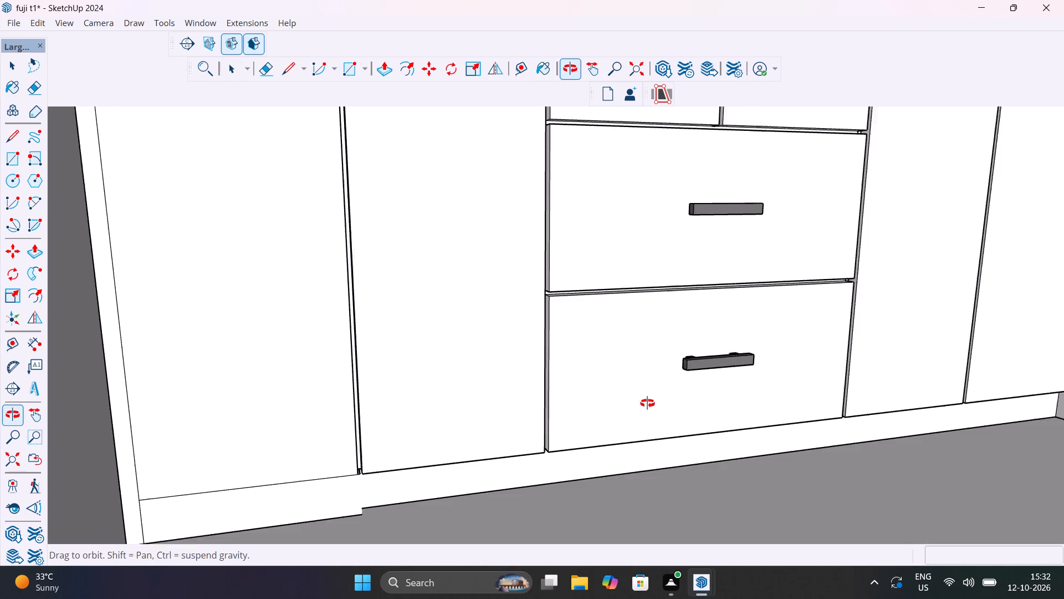
{"action": "middle_click_drag", "start_coordinate": [647, 403], "coordinate": [491, 349]}
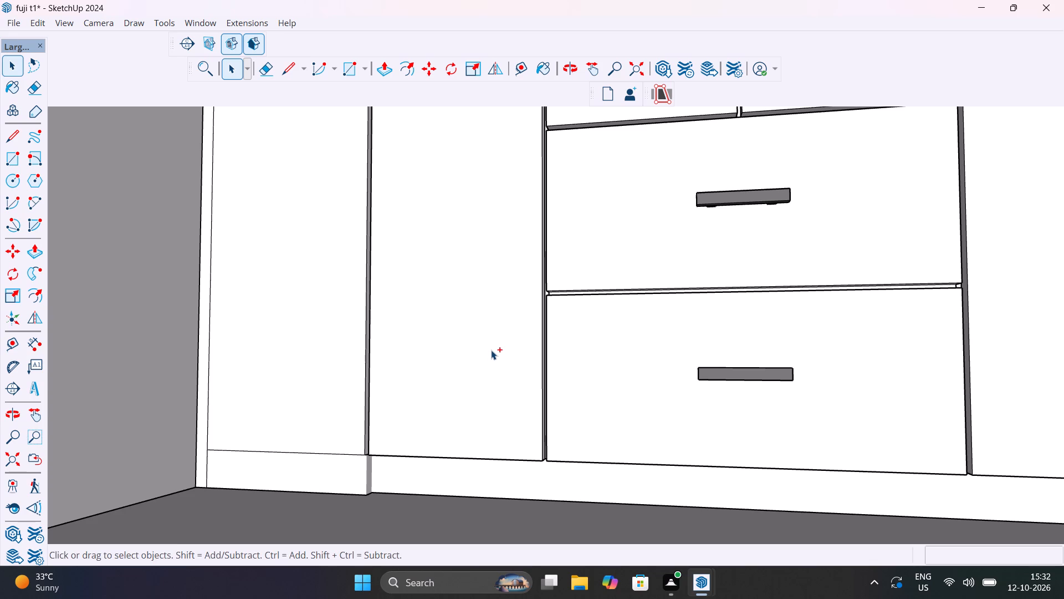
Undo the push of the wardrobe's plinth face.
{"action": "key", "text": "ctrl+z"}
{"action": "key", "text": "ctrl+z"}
Examine the bedroom wardrobe's plinth face around the gap between the outermost pair of doors.
{"action": "left_click", "coordinate": [562, 484]}
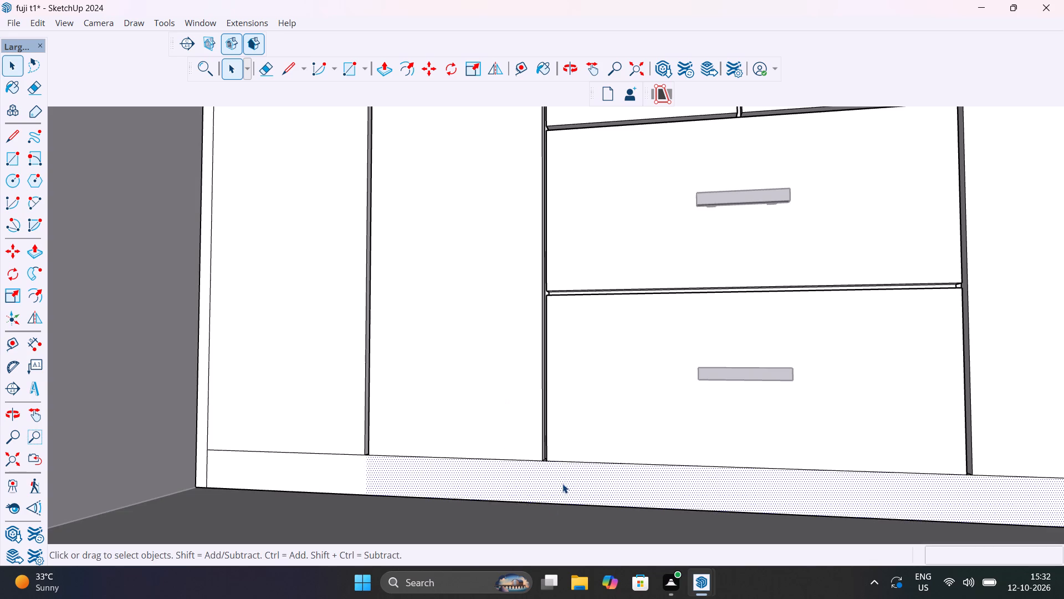
{"action": "scroll", "coordinate": [358, 475], "scroll_direction": "up", "scroll_amount": 10}
{"action": "middle_click_drag", "start_coordinate": [406, 453], "coordinate": [415, 437]}
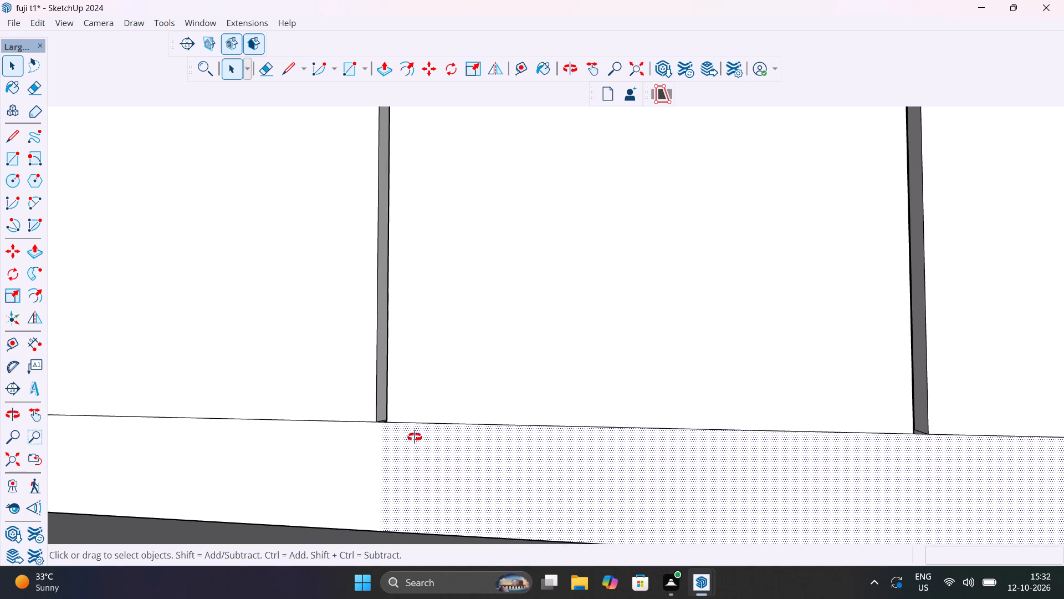
{"action": "middle_click_drag", "start_coordinate": [415, 437], "coordinate": [600, 482]}
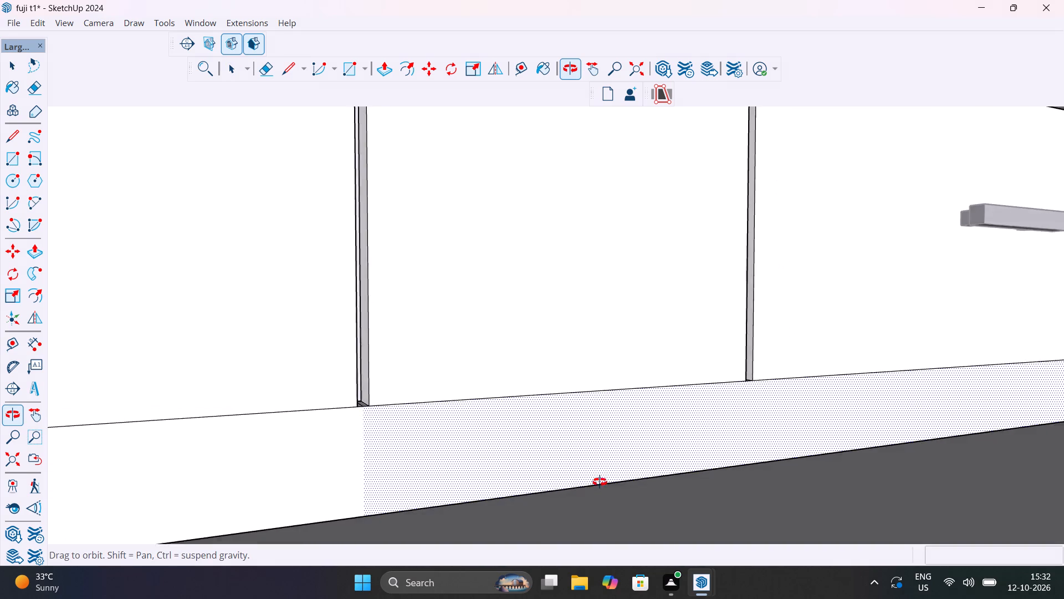
{"action": "middle_click_drag", "start_coordinate": [600, 482], "coordinate": [463, 582]}
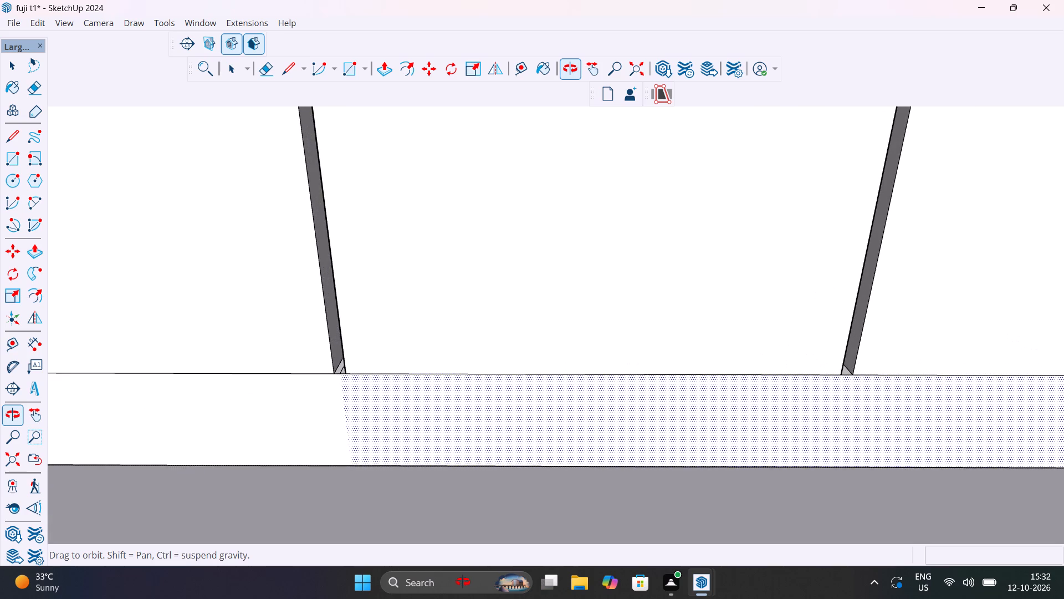
{"action": "middle_click_drag", "start_coordinate": [463, 582], "coordinate": [526, 583]}
{"action": "left_click", "coordinate": [679, 481]}
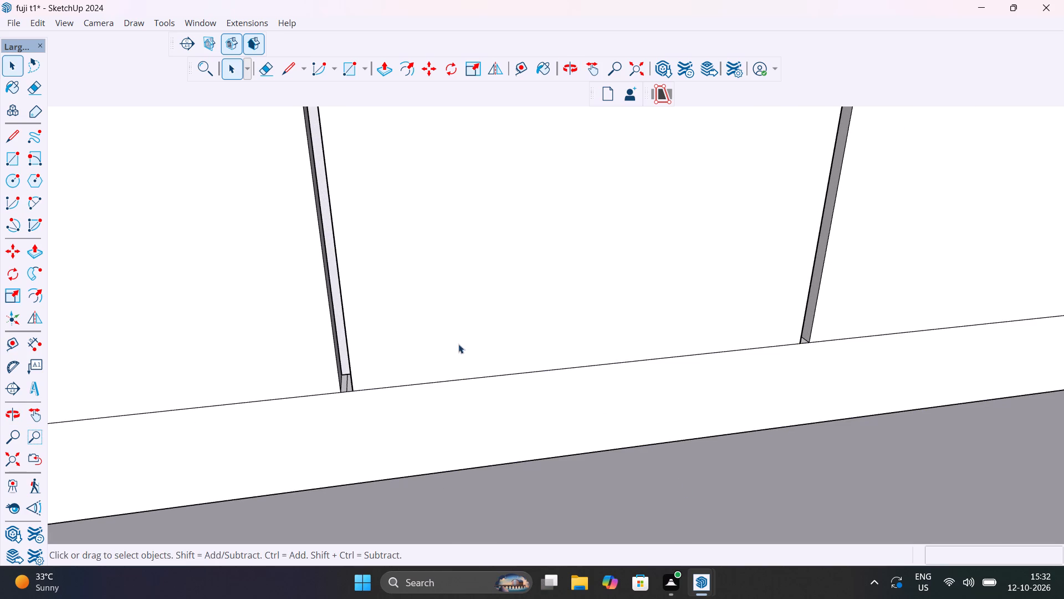
{"action": "left_click", "coordinate": [431, 336]}
{"action": "double_click", "coordinate": [431, 335]}
{"action": "left_click", "coordinate": [467, 414]}
{"action": "scroll", "coordinate": [473, 448], "scroll_direction": "down", "scroll_amount": 6}
{"action": "scroll", "coordinate": [633, 458], "scroll_direction": "down", "scroll_amount": 13}
{"action": "scroll", "coordinate": [469, 454], "scroll_direction": "down", "scroll_amount": 14}
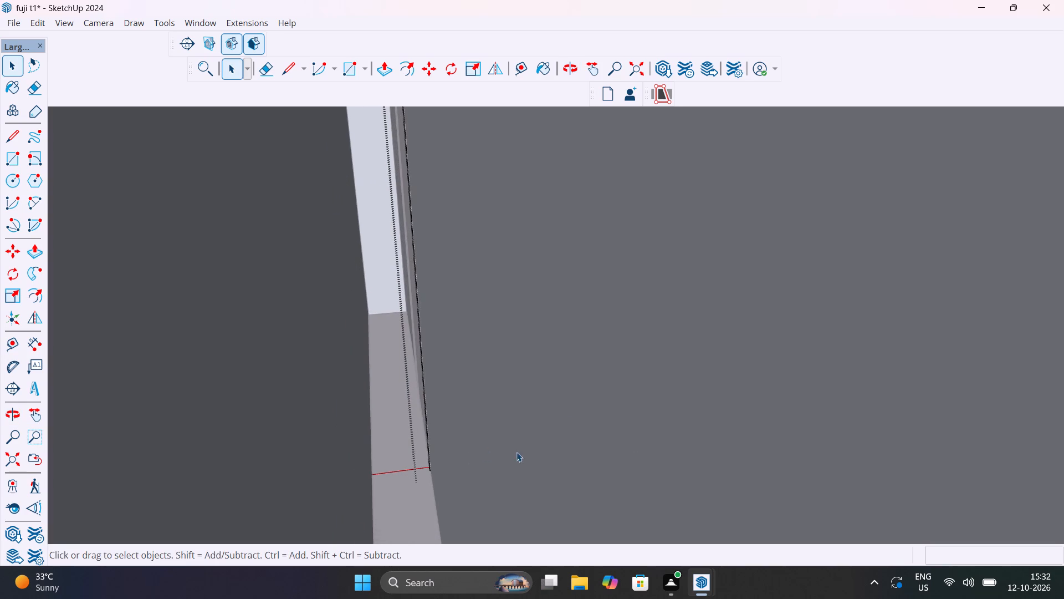
{"action": "key", "text": "Escape"}
{"action": "scroll", "coordinate": [570, 451], "scroll_direction": "down", "scroll_amount": 1, "text": "shift"}
{"action": "middle_click_drag", "start_coordinate": [570, 451], "coordinate": [479, 450], "text": "shift"}
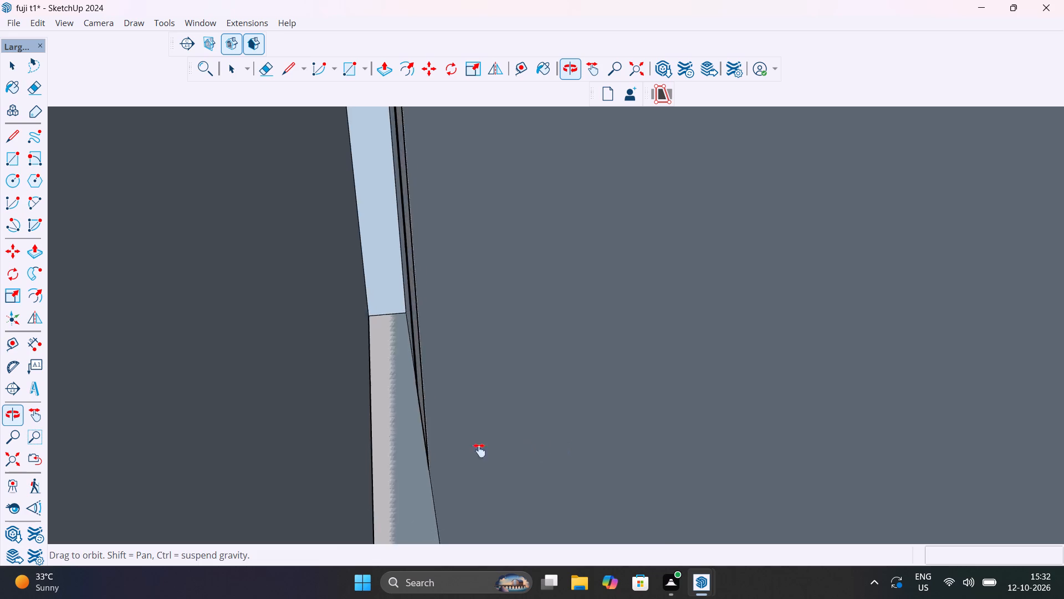
{"action": "middle_click_drag", "start_coordinate": [479, 450], "coordinate": [279, 424], "text": "shift"}
{"action": "scroll", "coordinate": [474, 441], "scroll_direction": "down", "scroll_amount": 6}
{"action": "middle_click_drag", "start_coordinate": [558, 392], "coordinate": [451, 407], "text": "shift"}
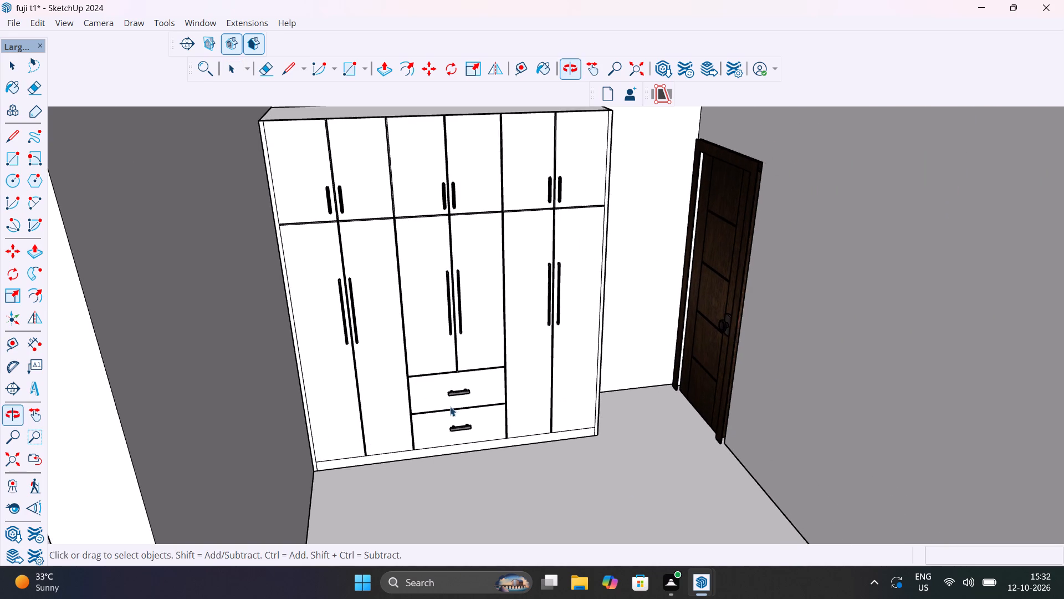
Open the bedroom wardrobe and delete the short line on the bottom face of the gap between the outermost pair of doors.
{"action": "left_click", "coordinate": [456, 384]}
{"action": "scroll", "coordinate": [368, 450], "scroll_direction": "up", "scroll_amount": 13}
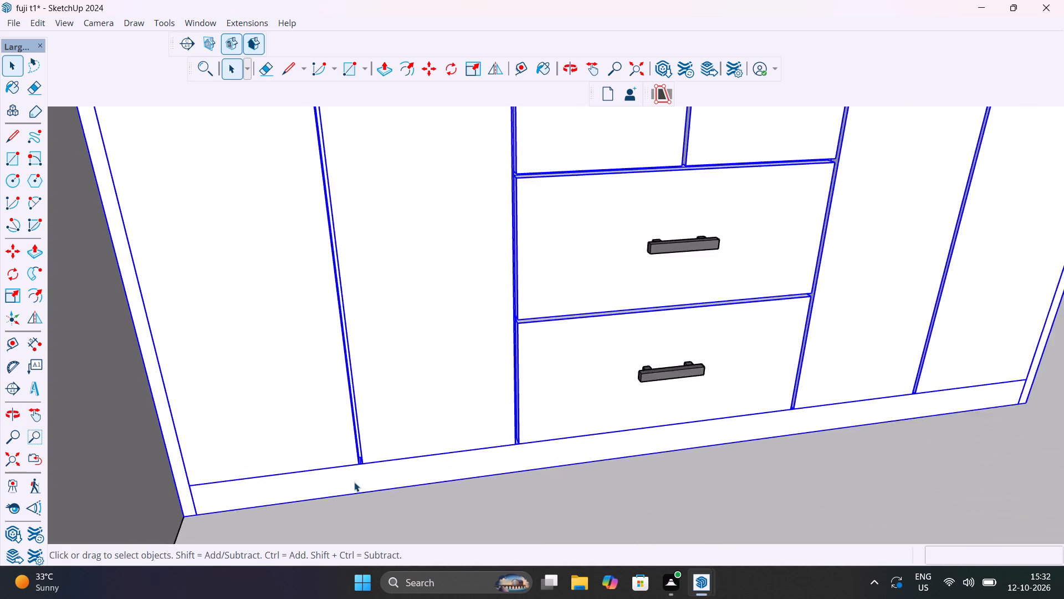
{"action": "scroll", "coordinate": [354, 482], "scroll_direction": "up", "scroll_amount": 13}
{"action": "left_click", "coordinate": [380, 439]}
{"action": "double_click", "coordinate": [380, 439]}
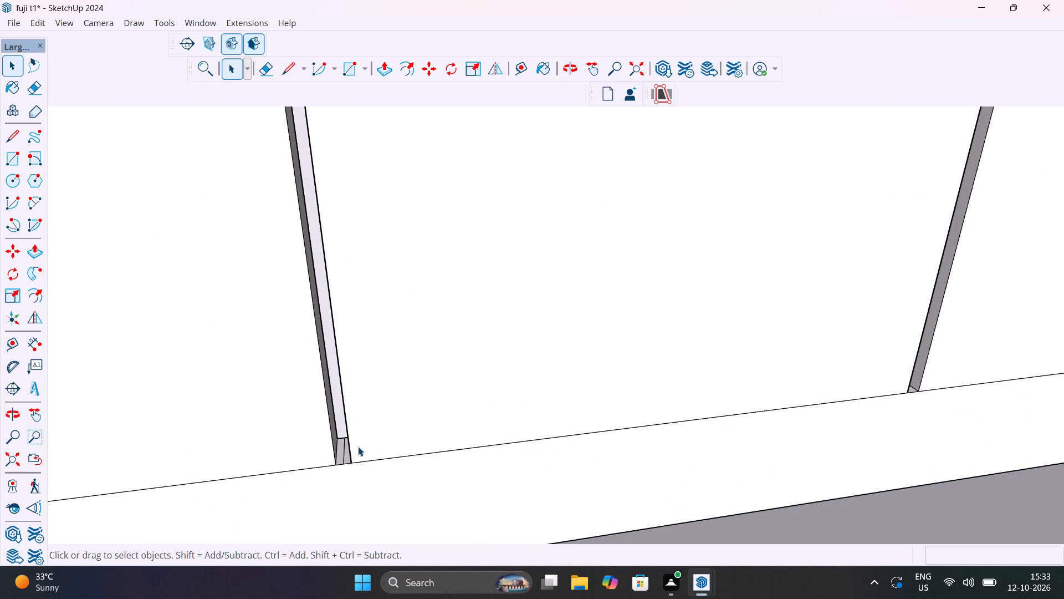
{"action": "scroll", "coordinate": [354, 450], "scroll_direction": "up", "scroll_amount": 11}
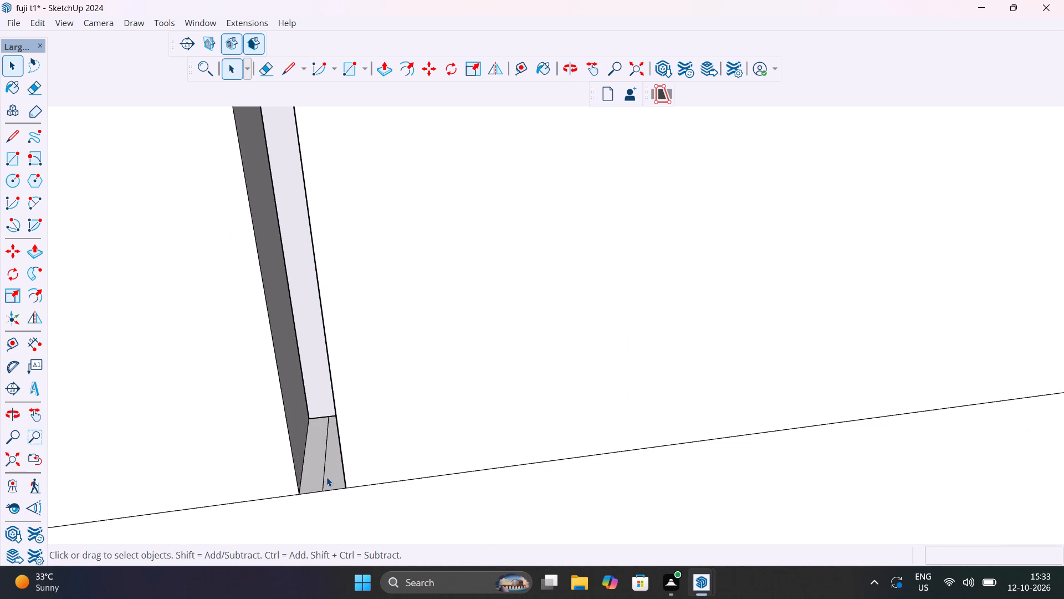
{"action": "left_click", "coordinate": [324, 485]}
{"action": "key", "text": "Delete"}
Check the extent of the plinth faces on either side of the outermost door gap by selecting them individually.
{"action": "scroll", "coordinate": [324, 484], "scroll_direction": "down", "scroll_amount": 12}
{"action": "left_click", "coordinate": [423, 489]}
{"action": "scroll", "coordinate": [425, 490], "scroll_direction": "down", "scroll_amount": 6}
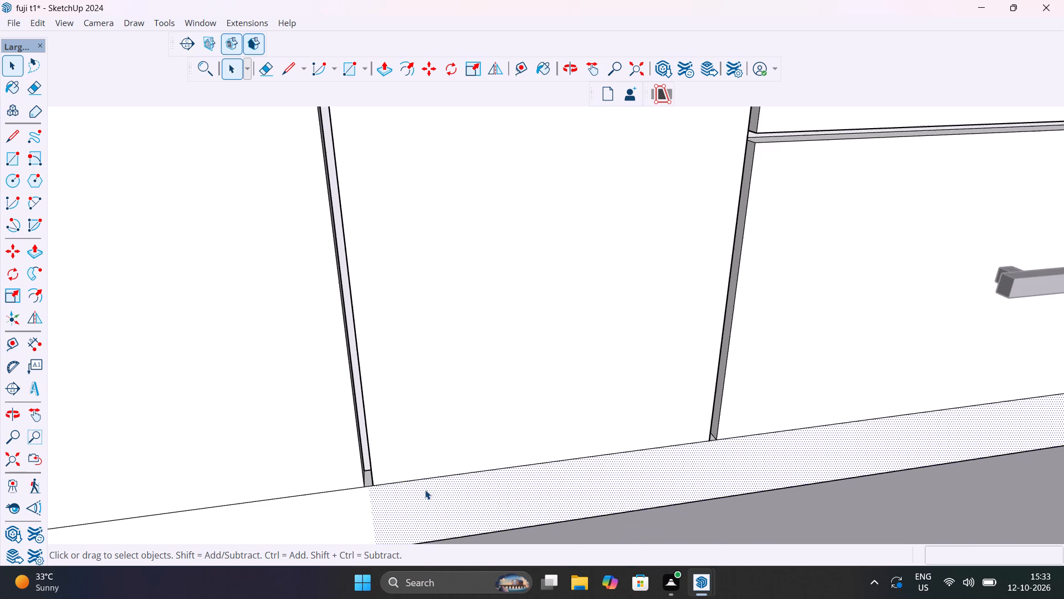
{"action": "left_click", "coordinate": [361, 504]}
{"action": "scroll", "coordinate": [364, 503], "scroll_direction": "down", "scroll_amount": 6}
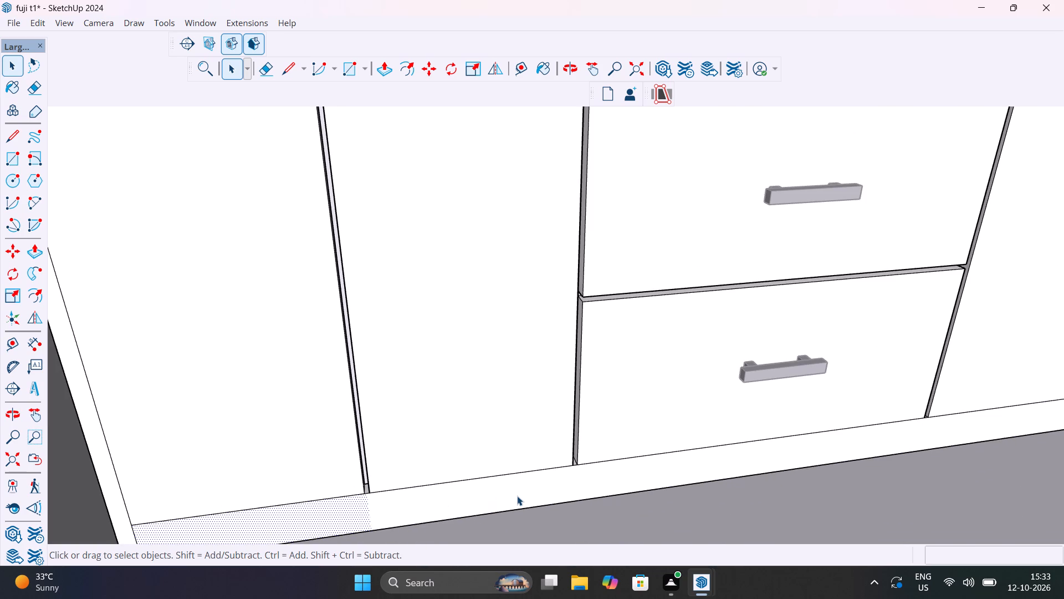
{"action": "left_click", "coordinate": [916, 434]}
{"action": "scroll", "coordinate": [915, 434], "scroll_direction": "down", "scroll_amount": 6}
{"action": "scroll", "coordinate": [915, 434], "scroll_direction": "up", "scroll_amount": 20}
{"action": "scroll", "coordinate": [915, 434], "scroll_direction": "up", "scroll_amount": 3}
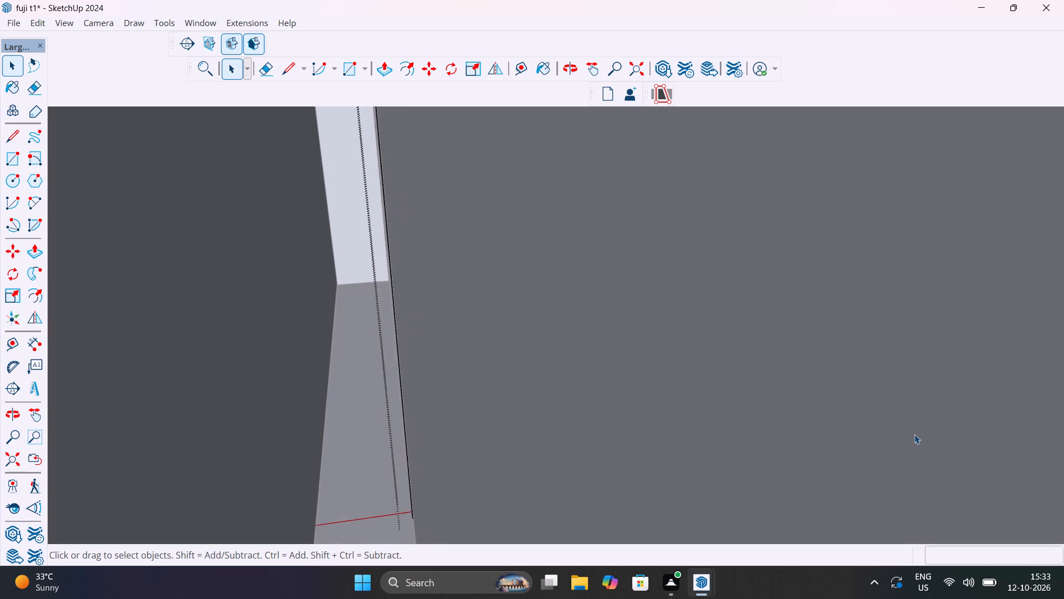
{"action": "scroll", "coordinate": [914, 434], "scroll_direction": "up", "scroll_amount": 15}
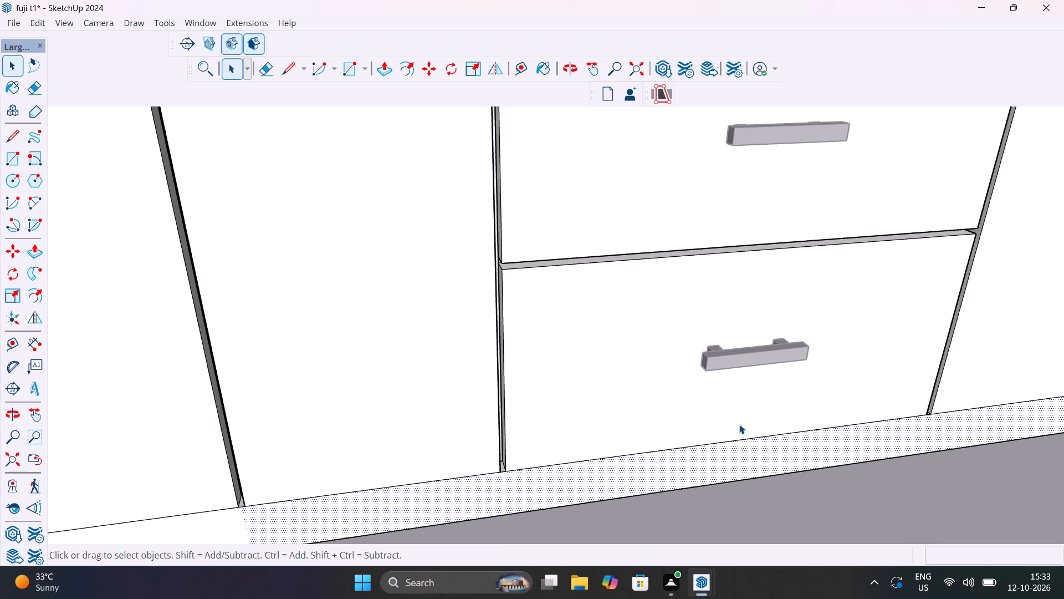
{"action": "middle_click_drag", "start_coordinate": [747, 428], "coordinate": [704, 424], "text": "shift"}
{"action": "middle_click_drag", "start_coordinate": [684, 422], "coordinate": [633, 416], "text": "shift"}
{"action": "middle_click_drag", "start_coordinate": [603, 412], "coordinate": [474, 389], "text": "shift"}
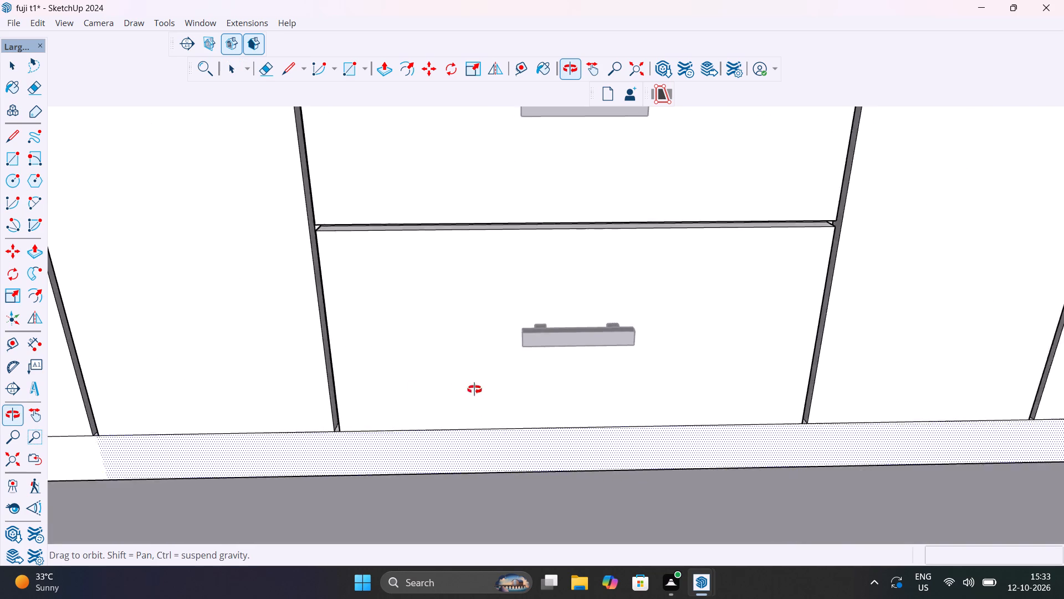
{"action": "middle_click_drag", "start_coordinate": [474, 389], "coordinate": [932, 255], "text": "shift"}
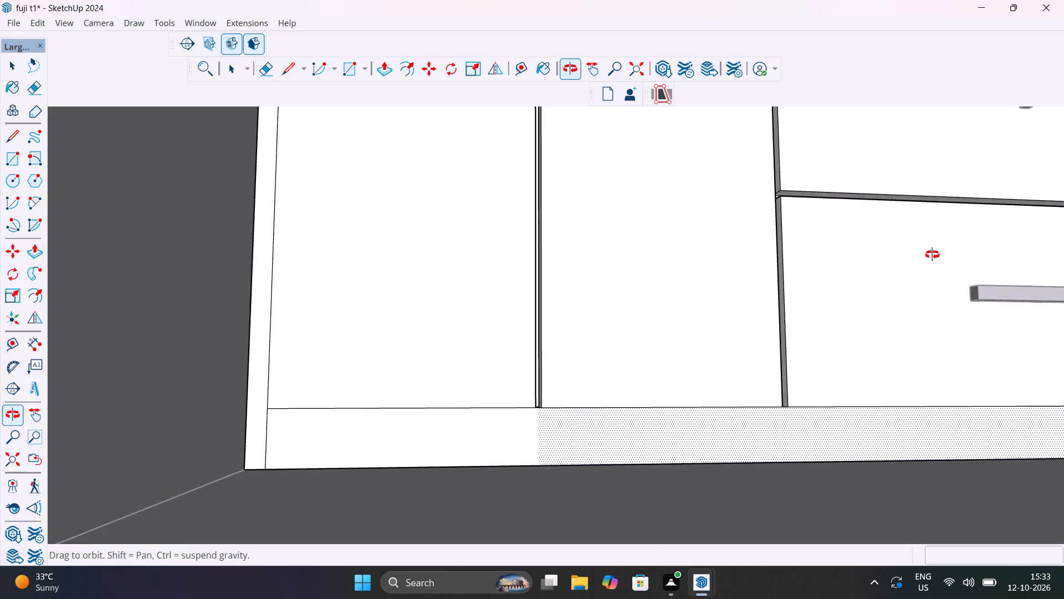
{"action": "middle_click_drag", "start_coordinate": [932, 255], "coordinate": [852, 341], "text": "shift"}
{"action": "scroll", "coordinate": [504, 432], "scroll_direction": "up", "scroll_amount": 7}
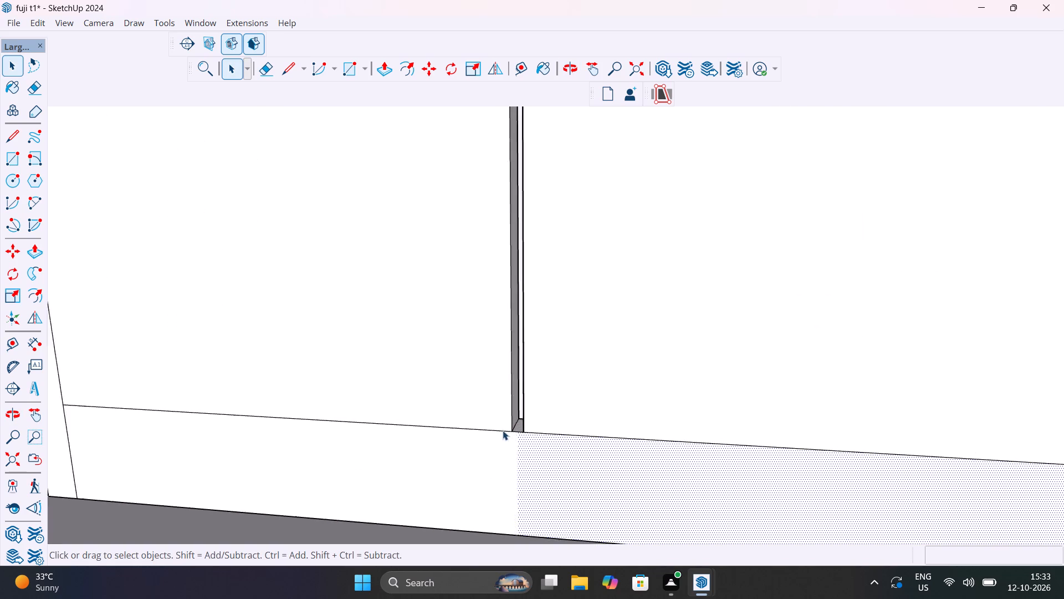
{"action": "scroll", "coordinate": [503, 430], "scroll_direction": "up", "scroll_amount": 8}
{"action": "scroll", "coordinate": [556, 461], "scroll_direction": "up", "scroll_amount": 1}
{"action": "middle_click_drag", "start_coordinate": [567, 461], "coordinate": [594, 459]}
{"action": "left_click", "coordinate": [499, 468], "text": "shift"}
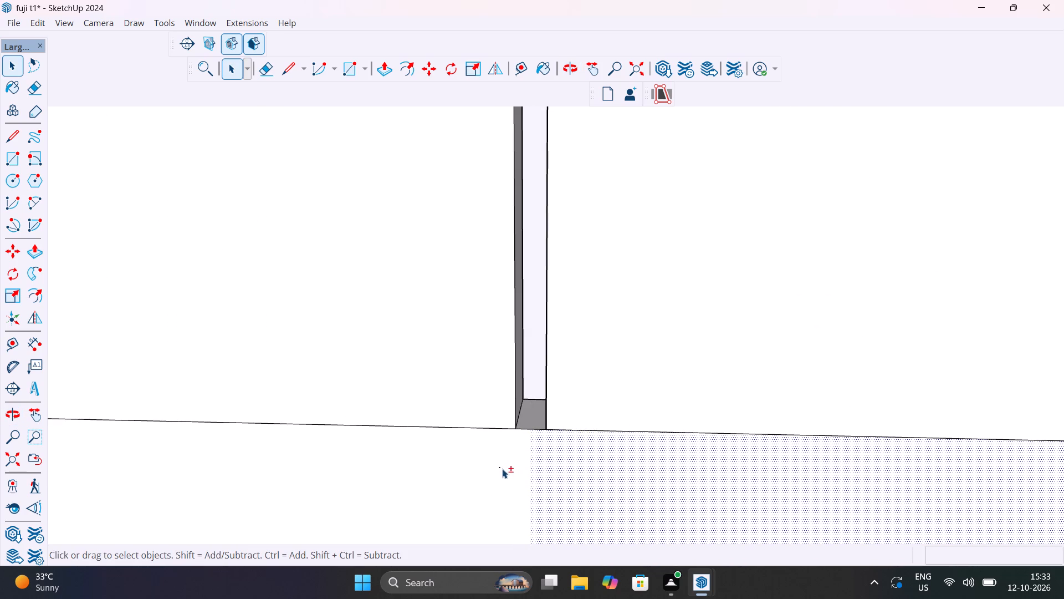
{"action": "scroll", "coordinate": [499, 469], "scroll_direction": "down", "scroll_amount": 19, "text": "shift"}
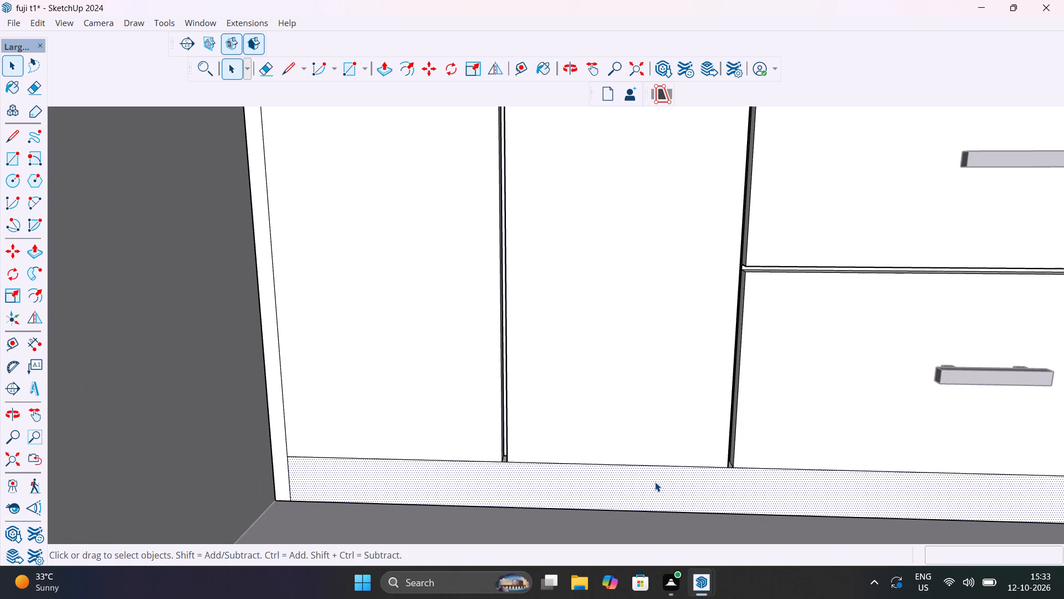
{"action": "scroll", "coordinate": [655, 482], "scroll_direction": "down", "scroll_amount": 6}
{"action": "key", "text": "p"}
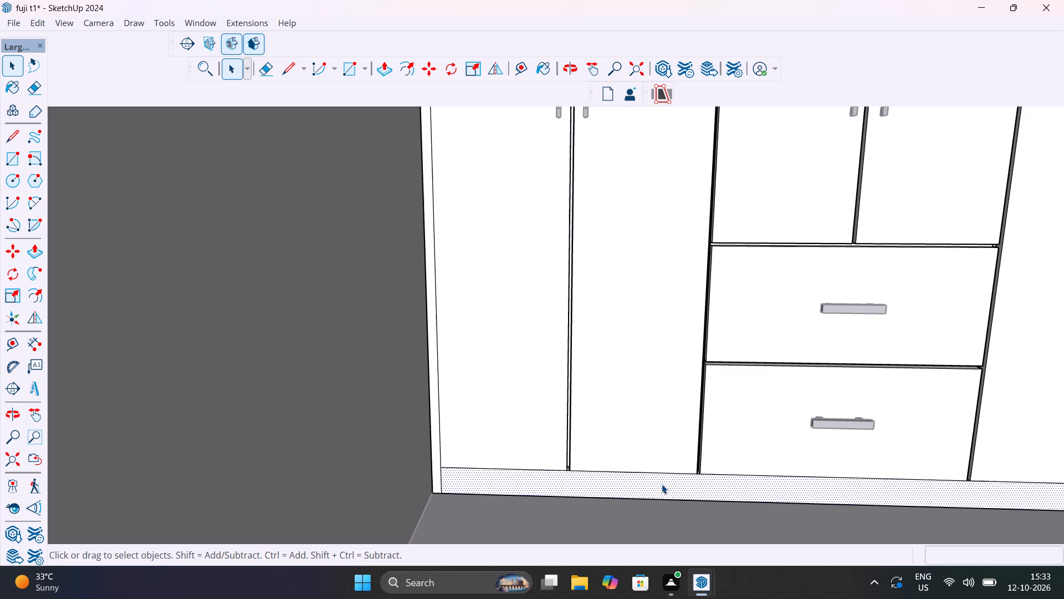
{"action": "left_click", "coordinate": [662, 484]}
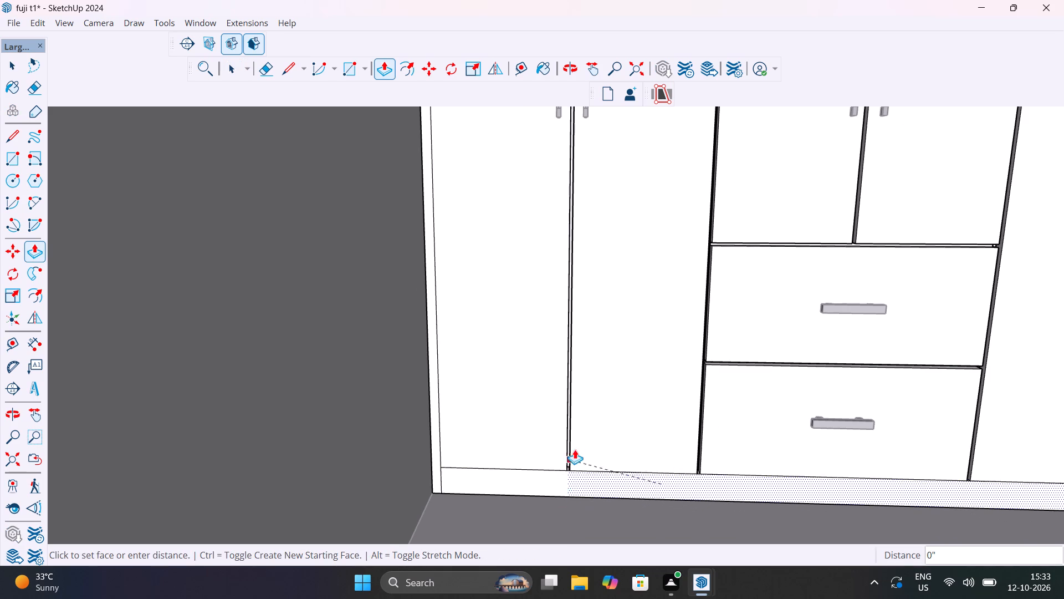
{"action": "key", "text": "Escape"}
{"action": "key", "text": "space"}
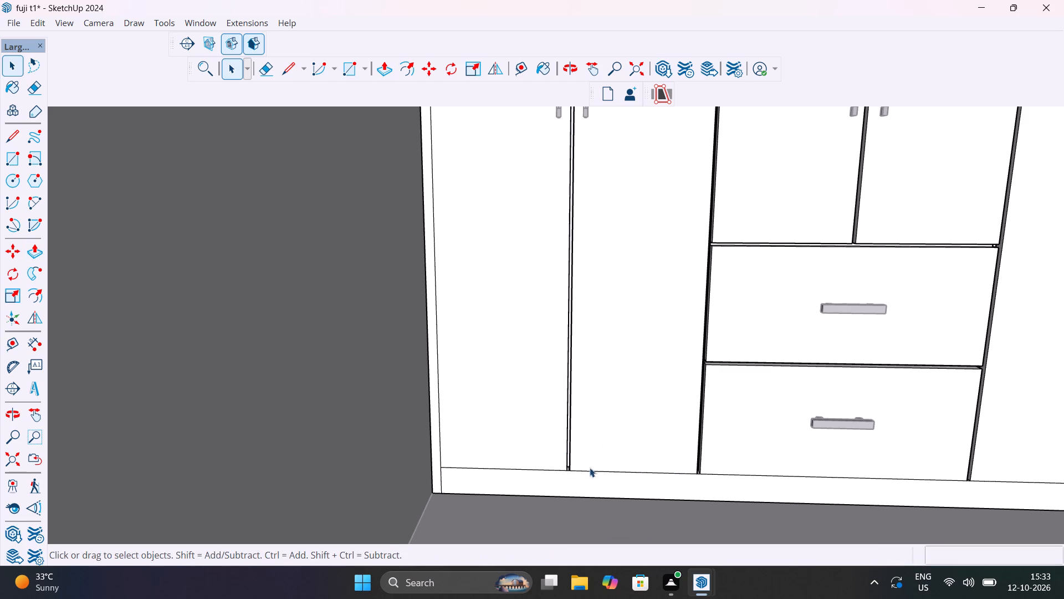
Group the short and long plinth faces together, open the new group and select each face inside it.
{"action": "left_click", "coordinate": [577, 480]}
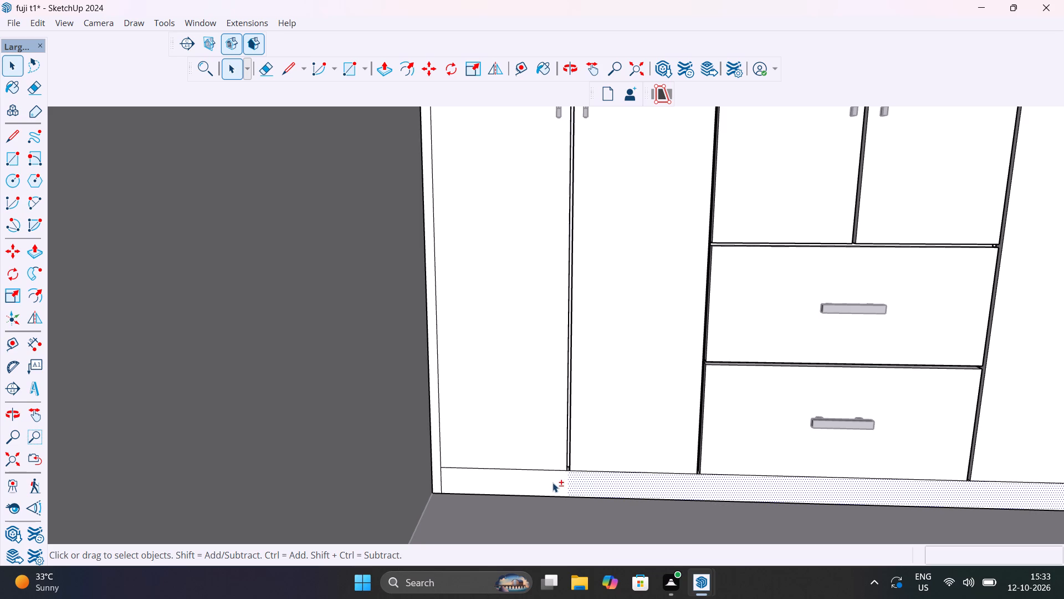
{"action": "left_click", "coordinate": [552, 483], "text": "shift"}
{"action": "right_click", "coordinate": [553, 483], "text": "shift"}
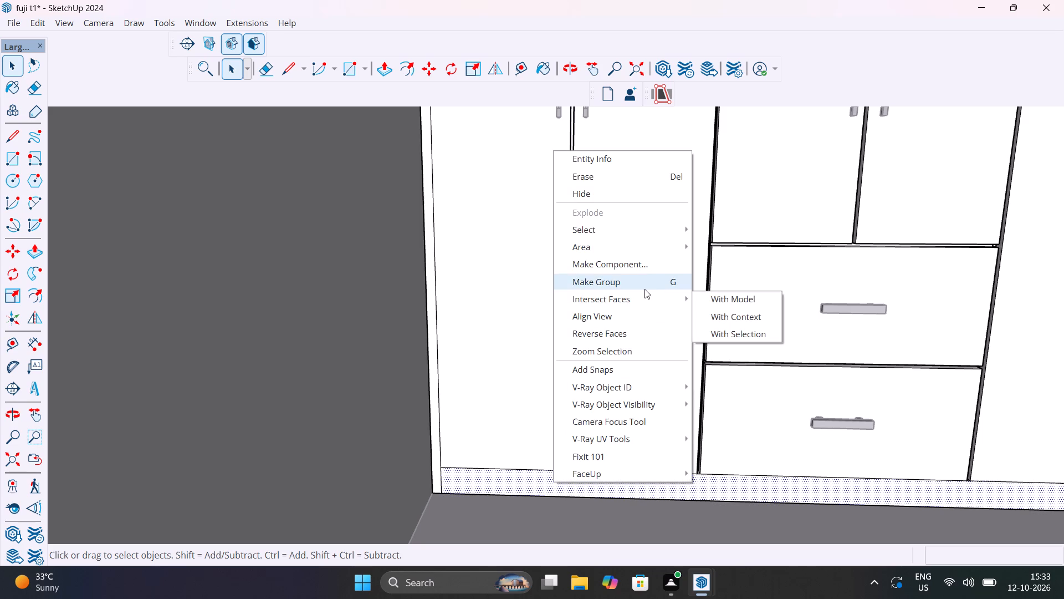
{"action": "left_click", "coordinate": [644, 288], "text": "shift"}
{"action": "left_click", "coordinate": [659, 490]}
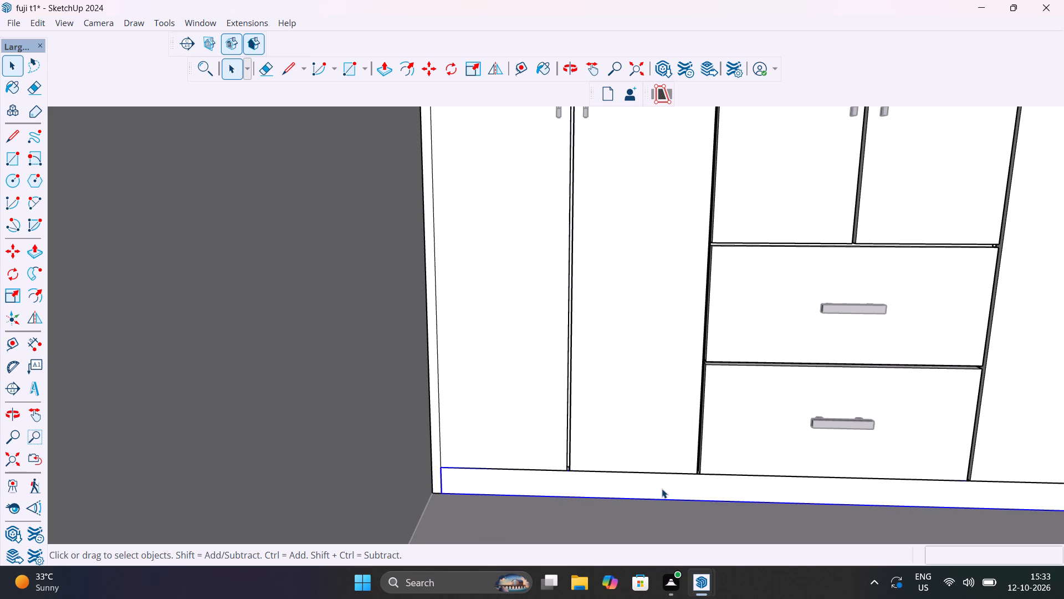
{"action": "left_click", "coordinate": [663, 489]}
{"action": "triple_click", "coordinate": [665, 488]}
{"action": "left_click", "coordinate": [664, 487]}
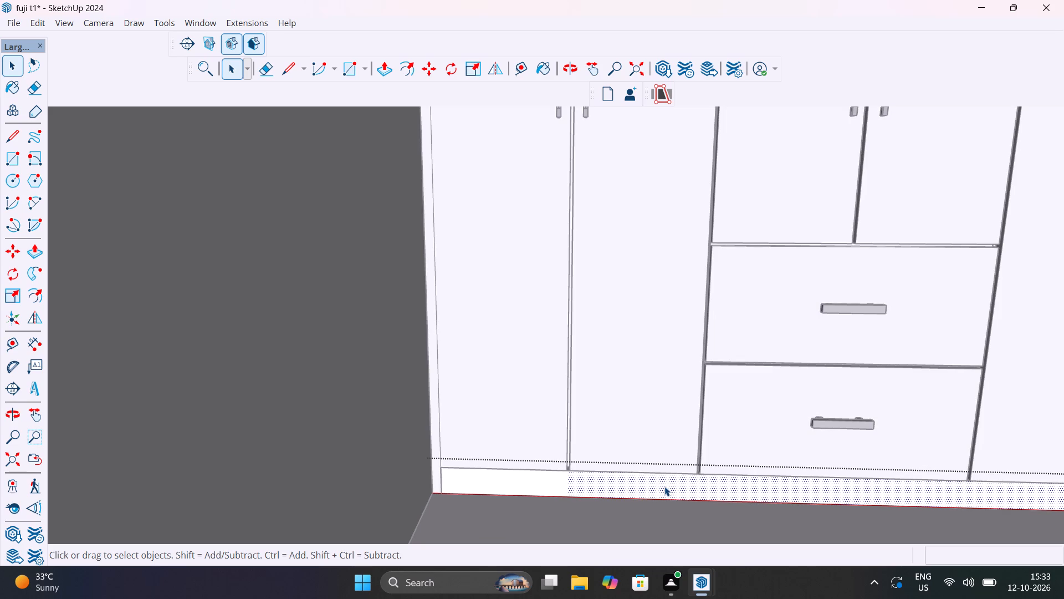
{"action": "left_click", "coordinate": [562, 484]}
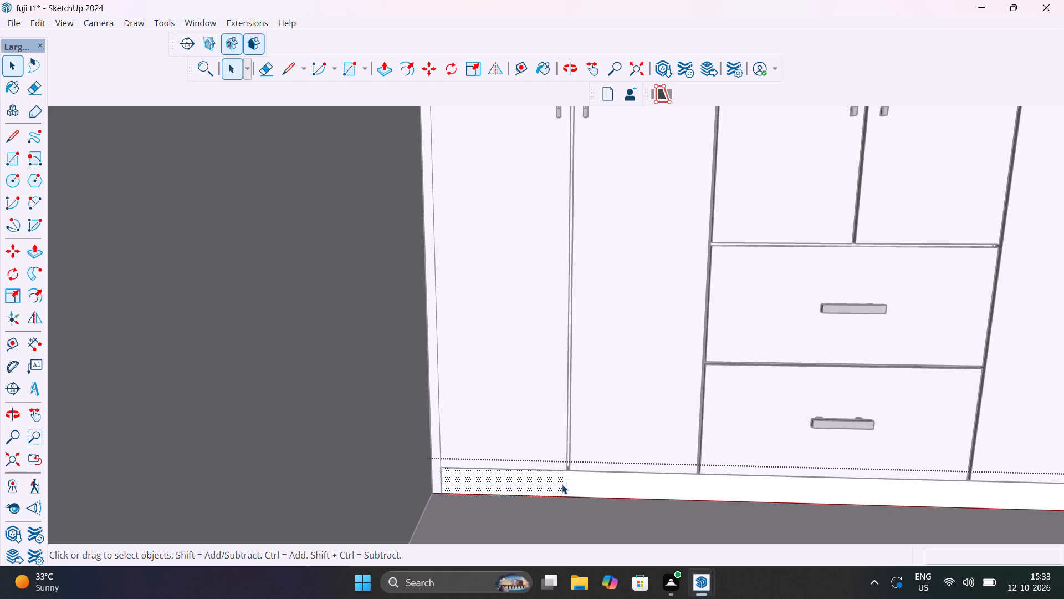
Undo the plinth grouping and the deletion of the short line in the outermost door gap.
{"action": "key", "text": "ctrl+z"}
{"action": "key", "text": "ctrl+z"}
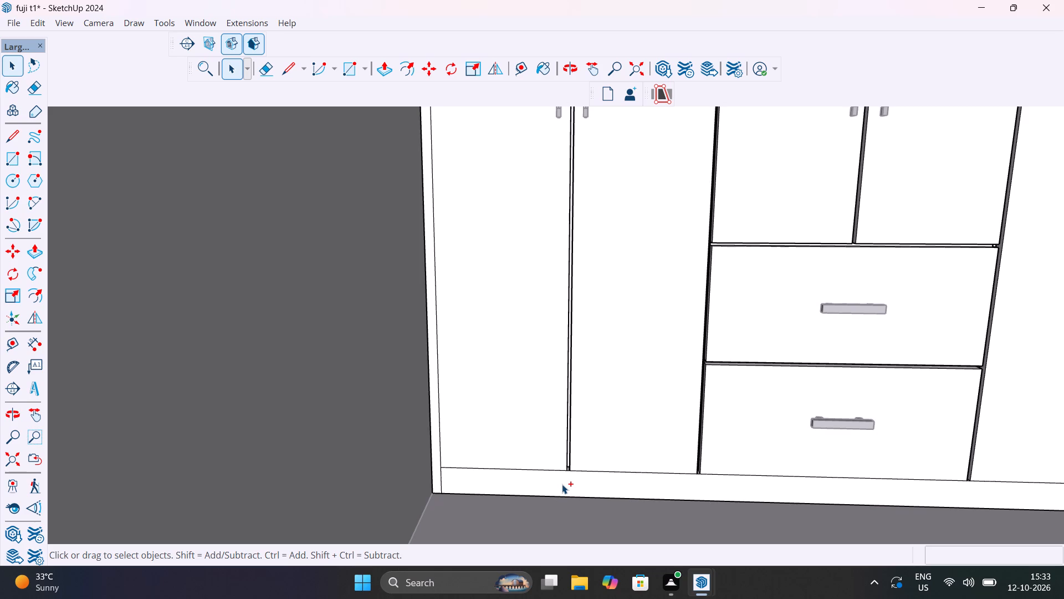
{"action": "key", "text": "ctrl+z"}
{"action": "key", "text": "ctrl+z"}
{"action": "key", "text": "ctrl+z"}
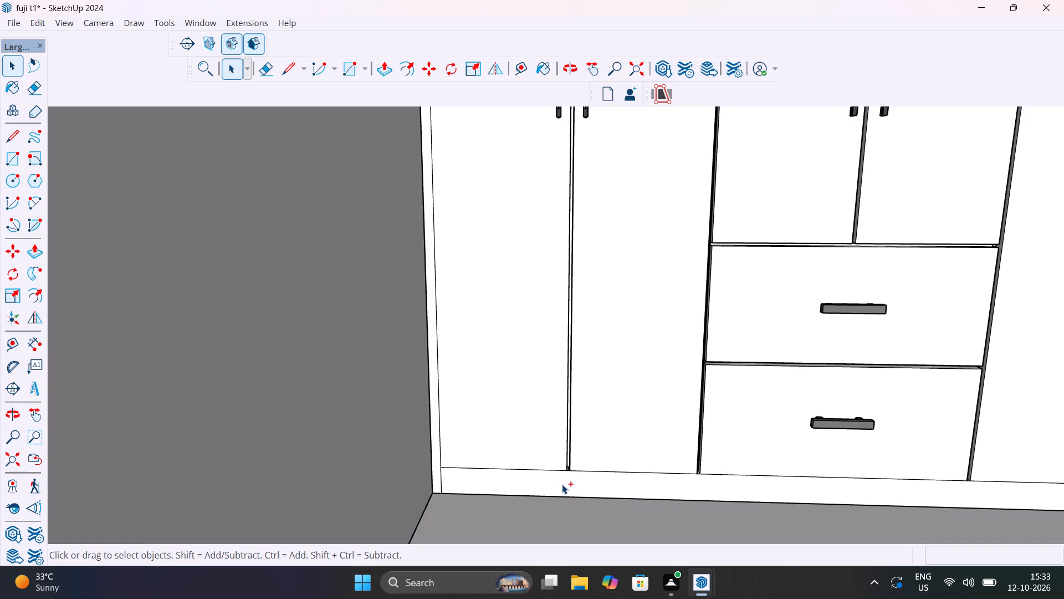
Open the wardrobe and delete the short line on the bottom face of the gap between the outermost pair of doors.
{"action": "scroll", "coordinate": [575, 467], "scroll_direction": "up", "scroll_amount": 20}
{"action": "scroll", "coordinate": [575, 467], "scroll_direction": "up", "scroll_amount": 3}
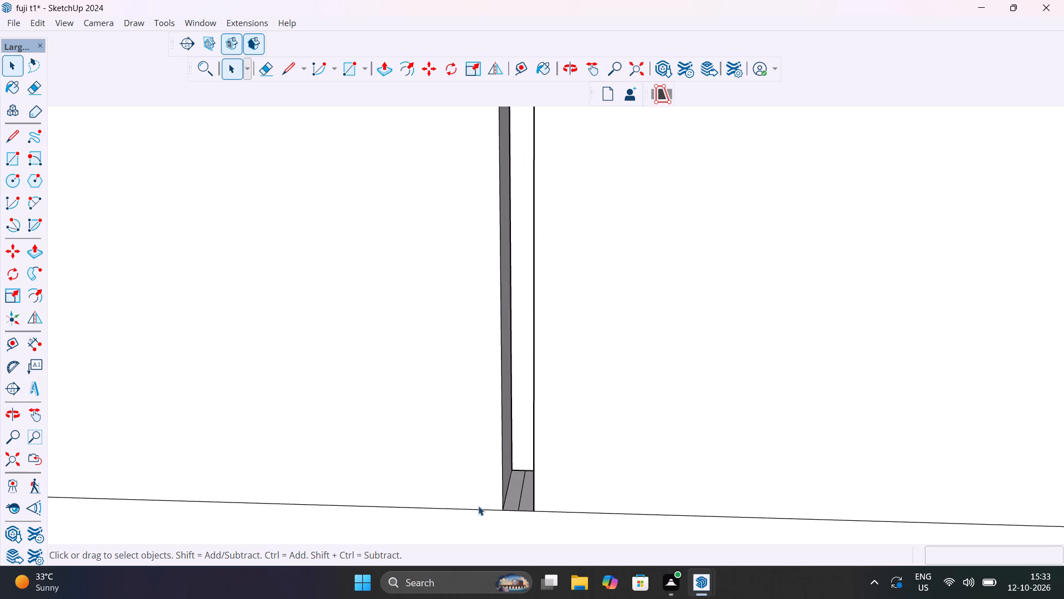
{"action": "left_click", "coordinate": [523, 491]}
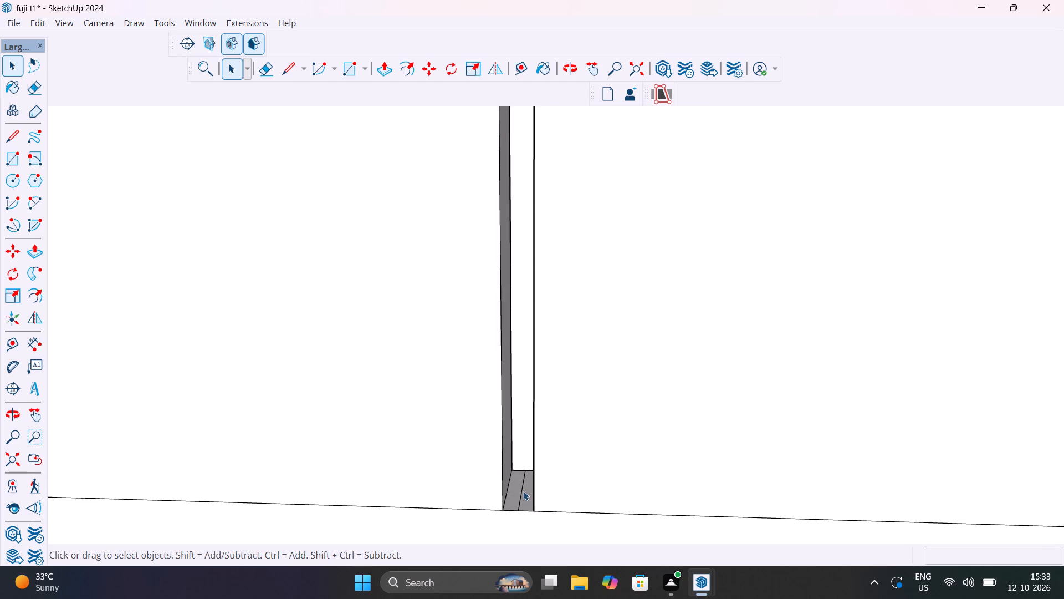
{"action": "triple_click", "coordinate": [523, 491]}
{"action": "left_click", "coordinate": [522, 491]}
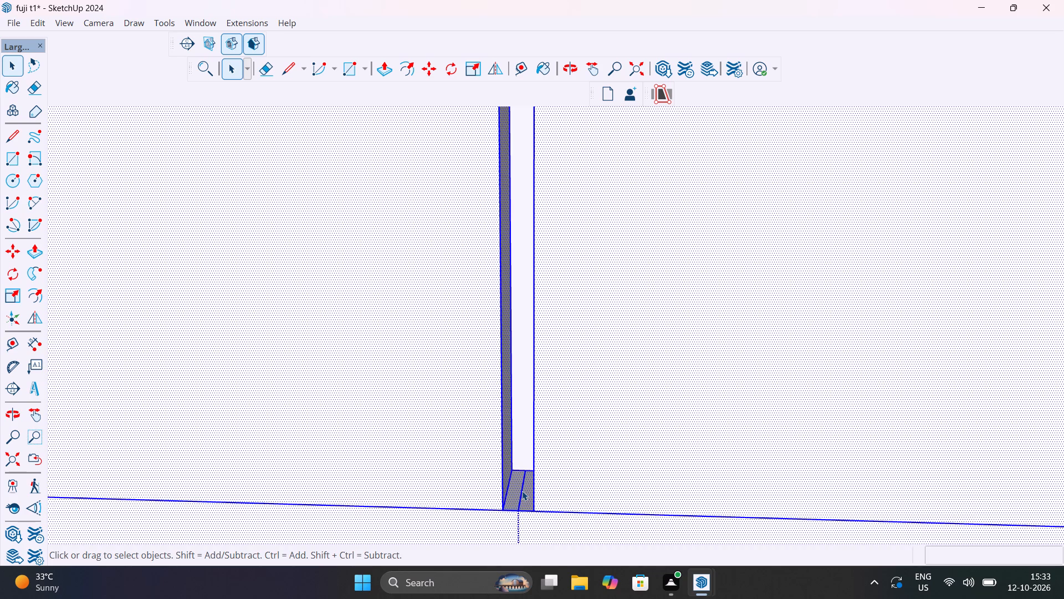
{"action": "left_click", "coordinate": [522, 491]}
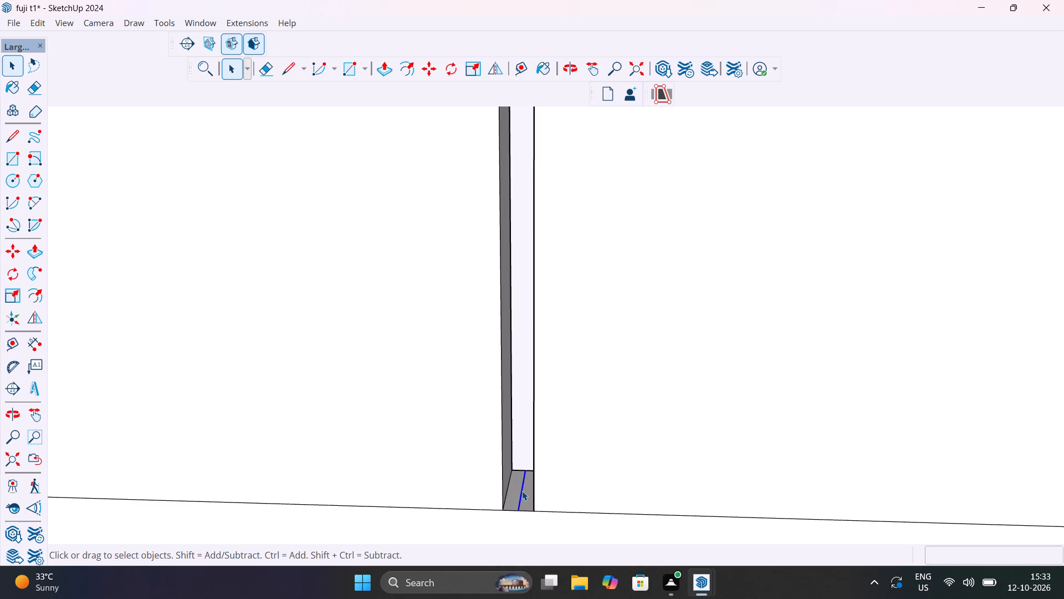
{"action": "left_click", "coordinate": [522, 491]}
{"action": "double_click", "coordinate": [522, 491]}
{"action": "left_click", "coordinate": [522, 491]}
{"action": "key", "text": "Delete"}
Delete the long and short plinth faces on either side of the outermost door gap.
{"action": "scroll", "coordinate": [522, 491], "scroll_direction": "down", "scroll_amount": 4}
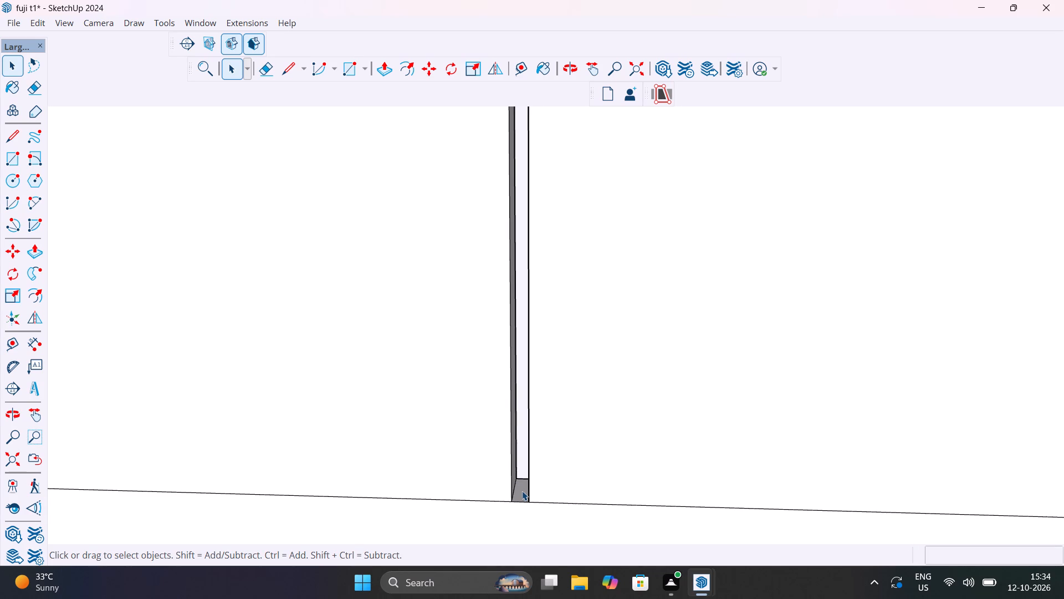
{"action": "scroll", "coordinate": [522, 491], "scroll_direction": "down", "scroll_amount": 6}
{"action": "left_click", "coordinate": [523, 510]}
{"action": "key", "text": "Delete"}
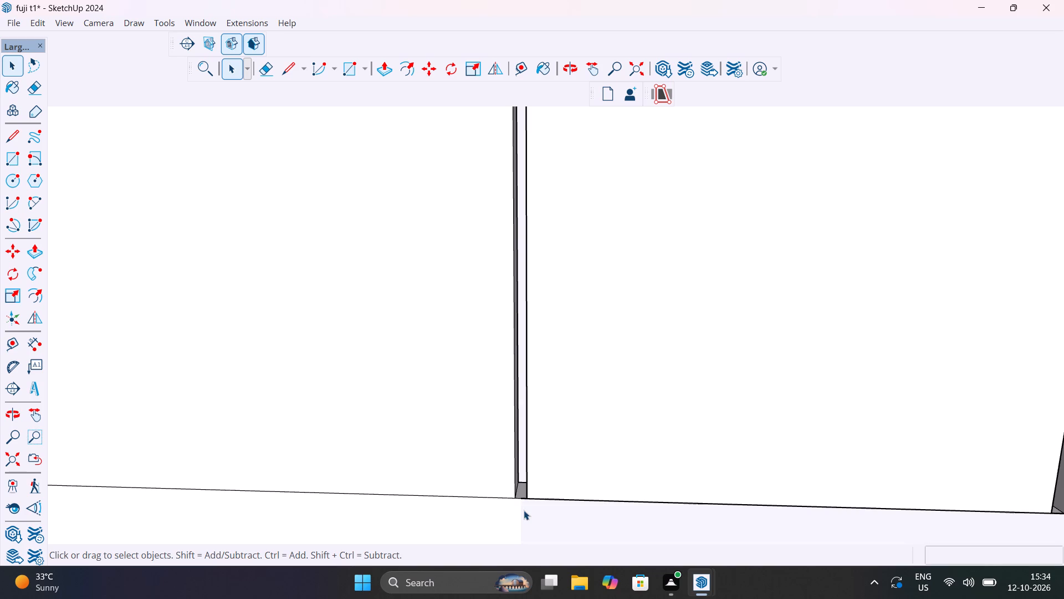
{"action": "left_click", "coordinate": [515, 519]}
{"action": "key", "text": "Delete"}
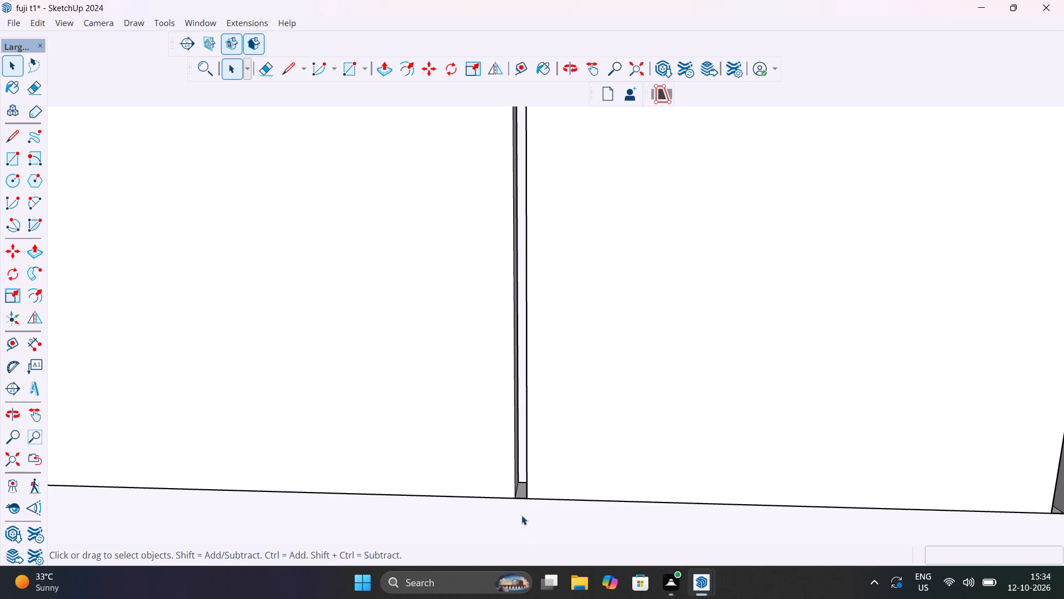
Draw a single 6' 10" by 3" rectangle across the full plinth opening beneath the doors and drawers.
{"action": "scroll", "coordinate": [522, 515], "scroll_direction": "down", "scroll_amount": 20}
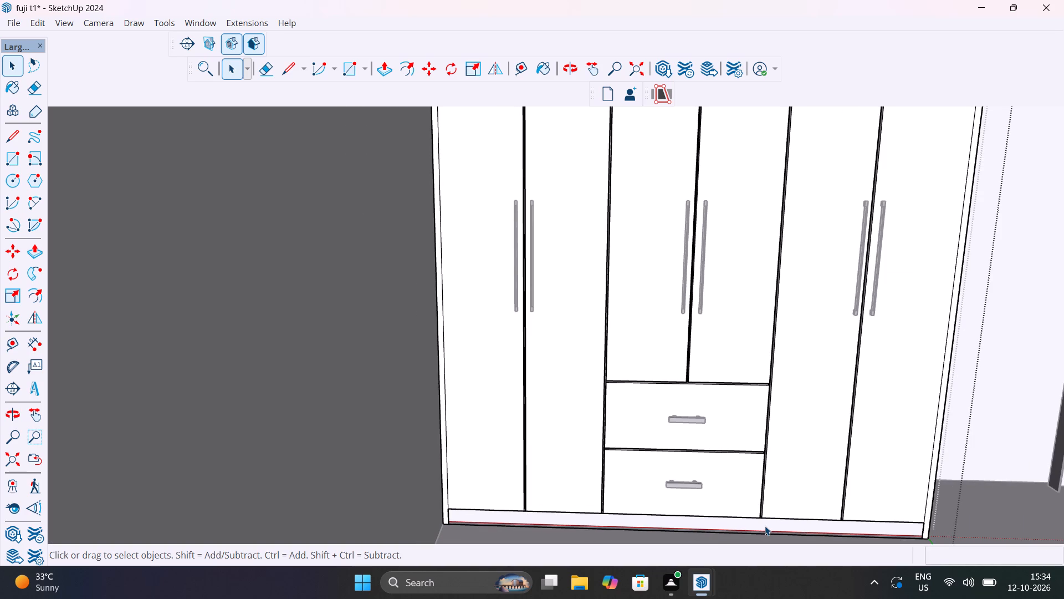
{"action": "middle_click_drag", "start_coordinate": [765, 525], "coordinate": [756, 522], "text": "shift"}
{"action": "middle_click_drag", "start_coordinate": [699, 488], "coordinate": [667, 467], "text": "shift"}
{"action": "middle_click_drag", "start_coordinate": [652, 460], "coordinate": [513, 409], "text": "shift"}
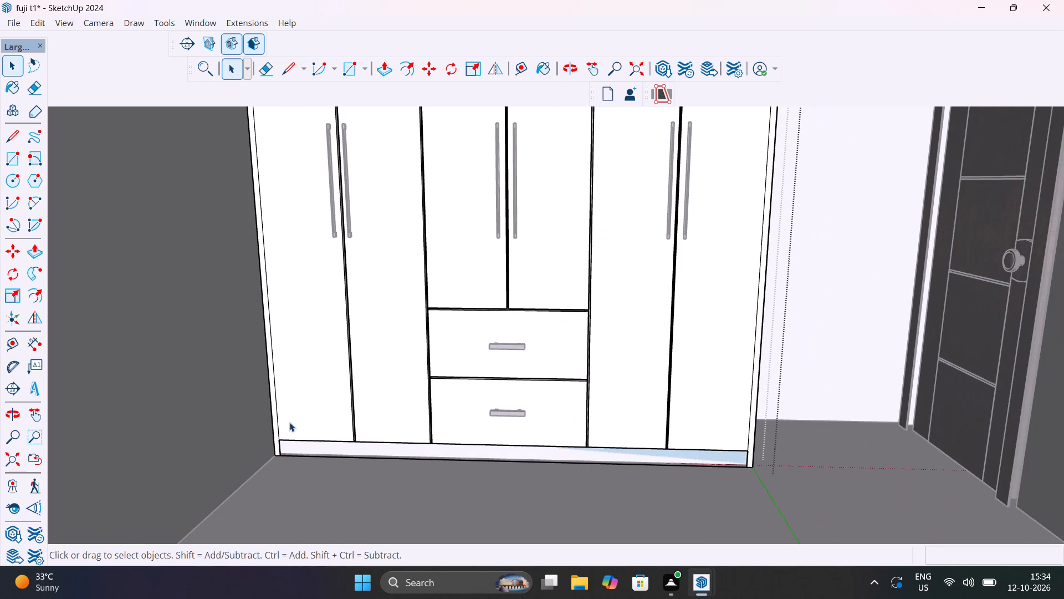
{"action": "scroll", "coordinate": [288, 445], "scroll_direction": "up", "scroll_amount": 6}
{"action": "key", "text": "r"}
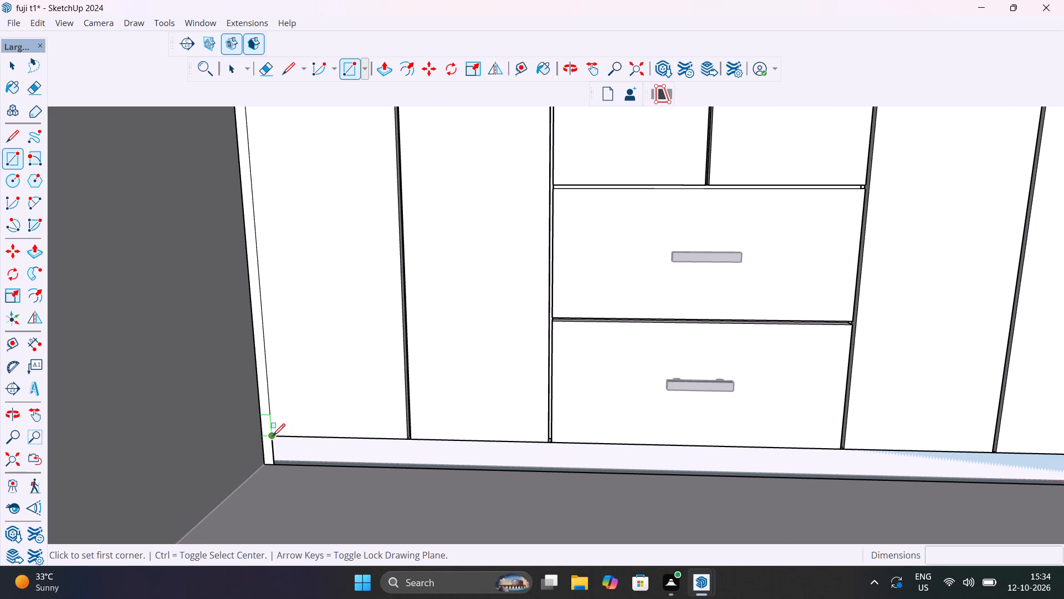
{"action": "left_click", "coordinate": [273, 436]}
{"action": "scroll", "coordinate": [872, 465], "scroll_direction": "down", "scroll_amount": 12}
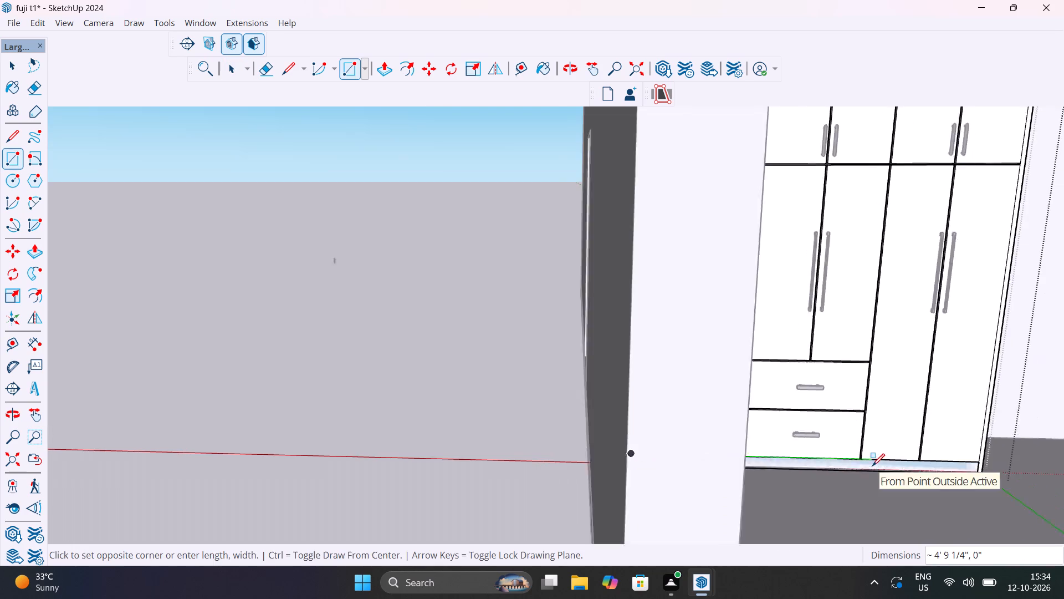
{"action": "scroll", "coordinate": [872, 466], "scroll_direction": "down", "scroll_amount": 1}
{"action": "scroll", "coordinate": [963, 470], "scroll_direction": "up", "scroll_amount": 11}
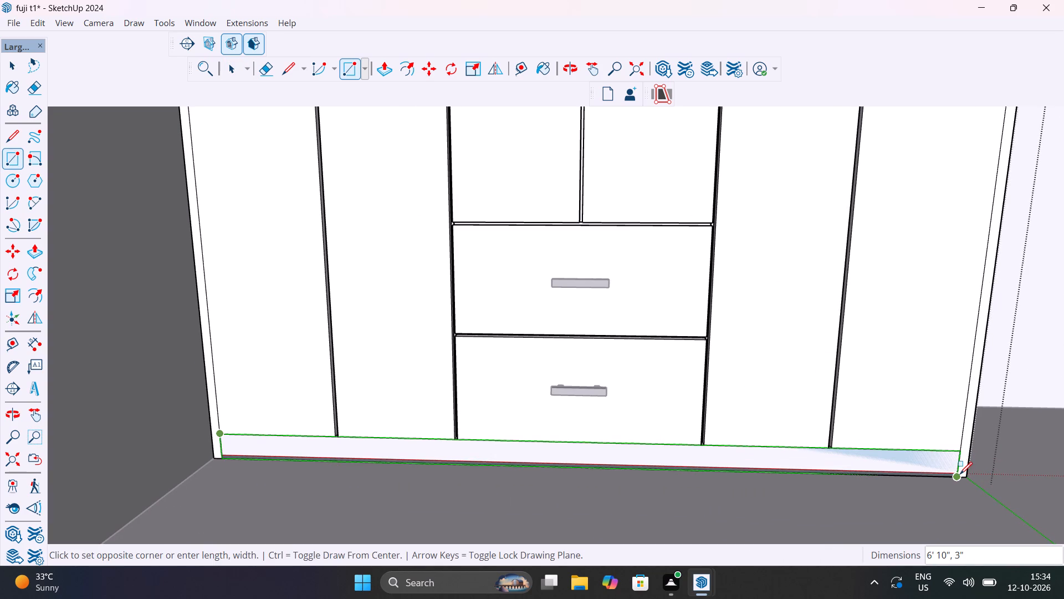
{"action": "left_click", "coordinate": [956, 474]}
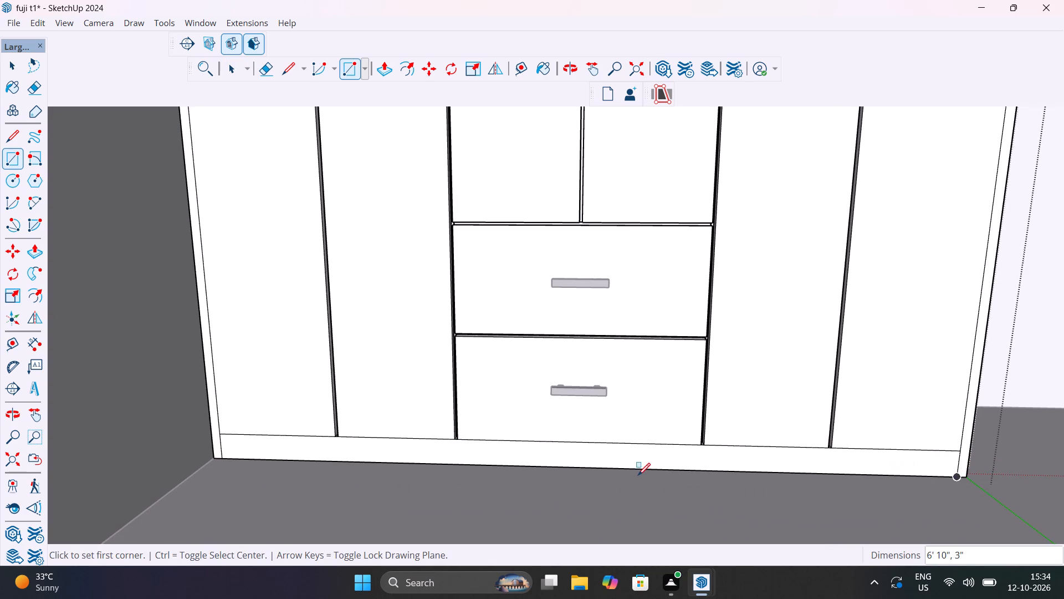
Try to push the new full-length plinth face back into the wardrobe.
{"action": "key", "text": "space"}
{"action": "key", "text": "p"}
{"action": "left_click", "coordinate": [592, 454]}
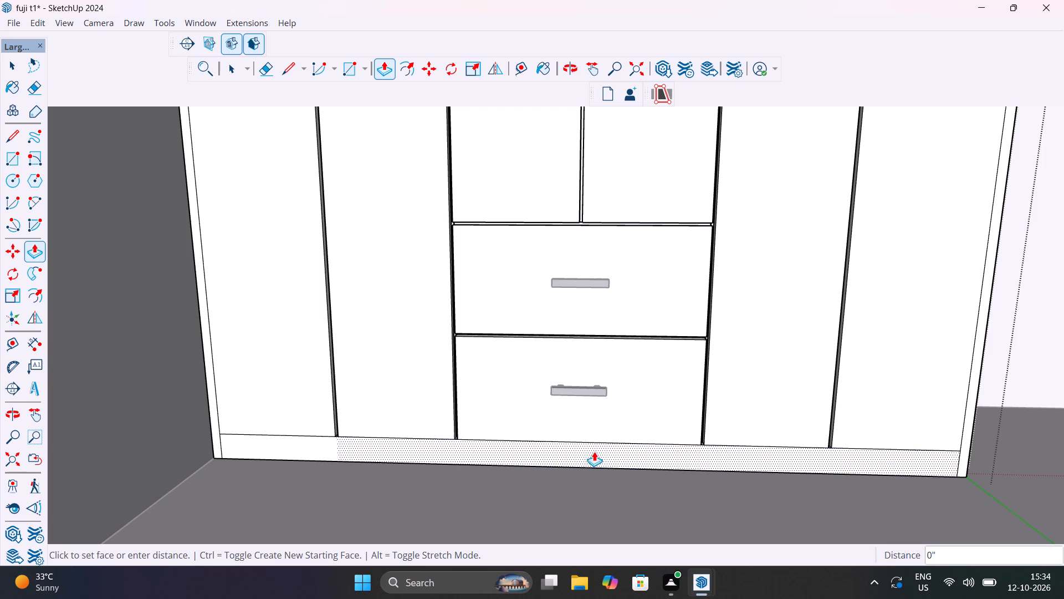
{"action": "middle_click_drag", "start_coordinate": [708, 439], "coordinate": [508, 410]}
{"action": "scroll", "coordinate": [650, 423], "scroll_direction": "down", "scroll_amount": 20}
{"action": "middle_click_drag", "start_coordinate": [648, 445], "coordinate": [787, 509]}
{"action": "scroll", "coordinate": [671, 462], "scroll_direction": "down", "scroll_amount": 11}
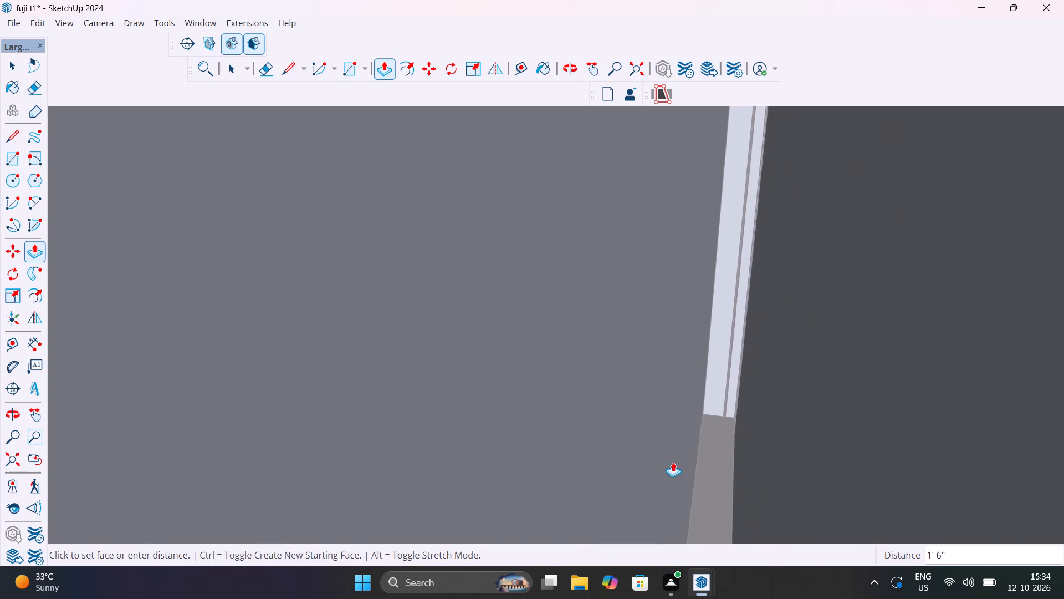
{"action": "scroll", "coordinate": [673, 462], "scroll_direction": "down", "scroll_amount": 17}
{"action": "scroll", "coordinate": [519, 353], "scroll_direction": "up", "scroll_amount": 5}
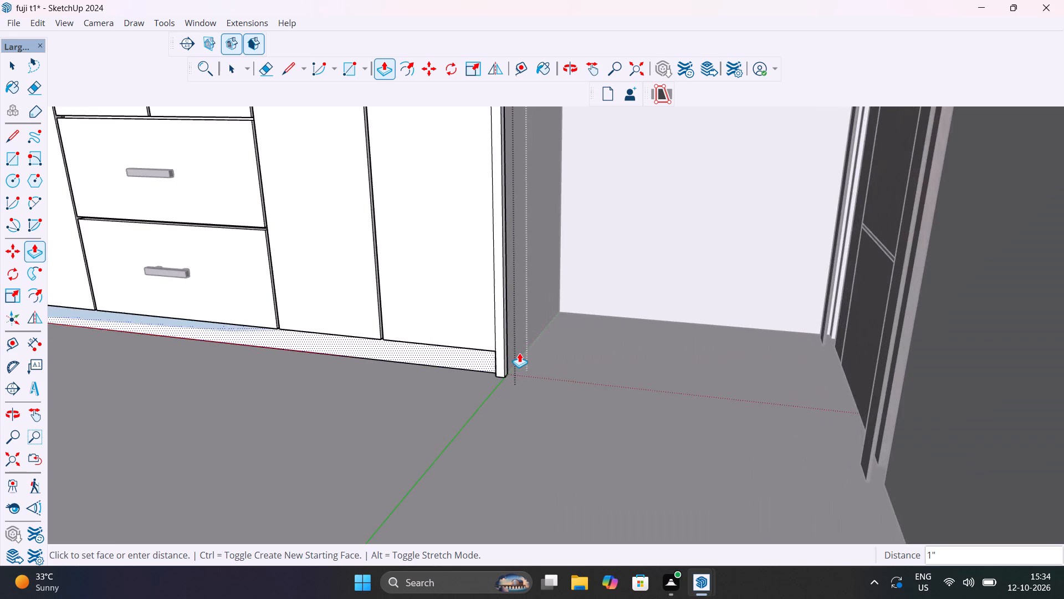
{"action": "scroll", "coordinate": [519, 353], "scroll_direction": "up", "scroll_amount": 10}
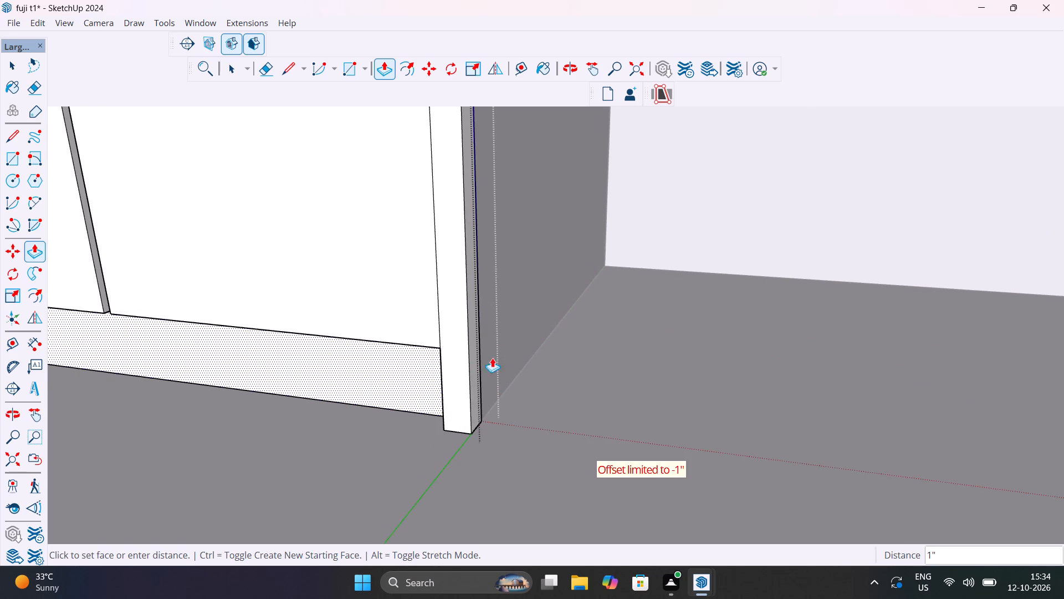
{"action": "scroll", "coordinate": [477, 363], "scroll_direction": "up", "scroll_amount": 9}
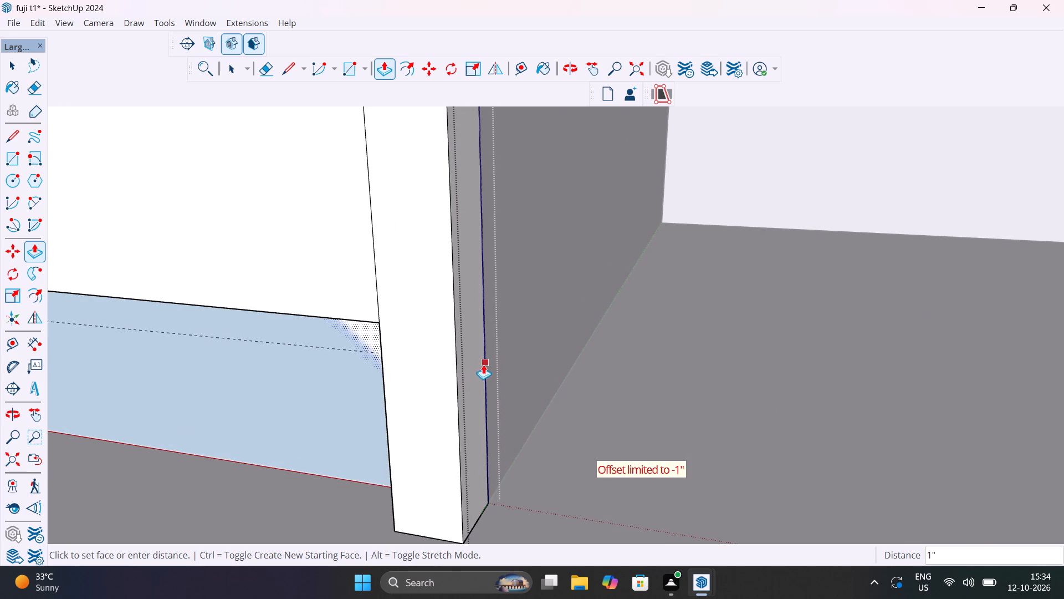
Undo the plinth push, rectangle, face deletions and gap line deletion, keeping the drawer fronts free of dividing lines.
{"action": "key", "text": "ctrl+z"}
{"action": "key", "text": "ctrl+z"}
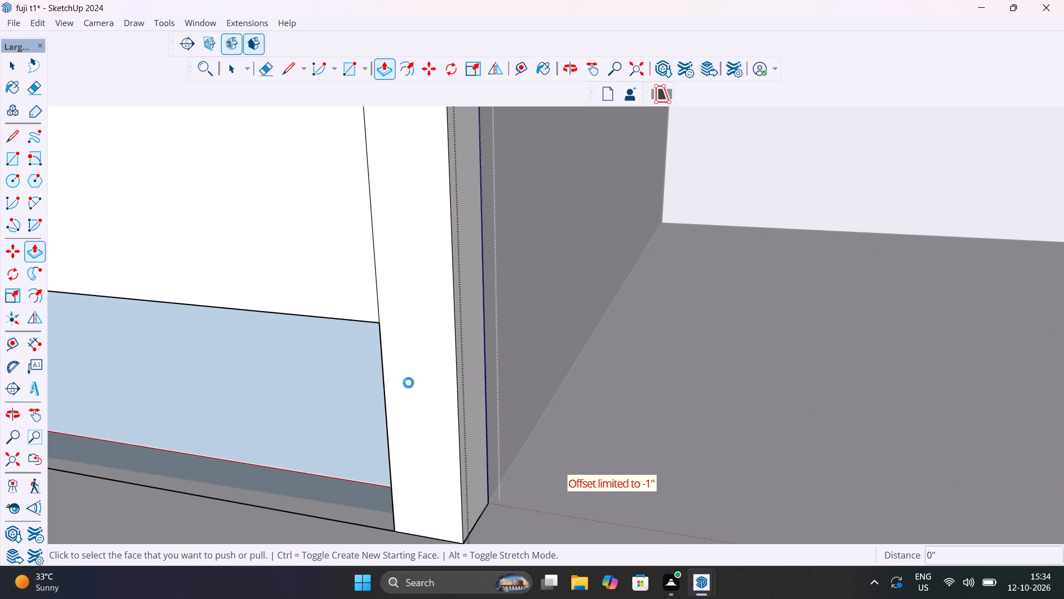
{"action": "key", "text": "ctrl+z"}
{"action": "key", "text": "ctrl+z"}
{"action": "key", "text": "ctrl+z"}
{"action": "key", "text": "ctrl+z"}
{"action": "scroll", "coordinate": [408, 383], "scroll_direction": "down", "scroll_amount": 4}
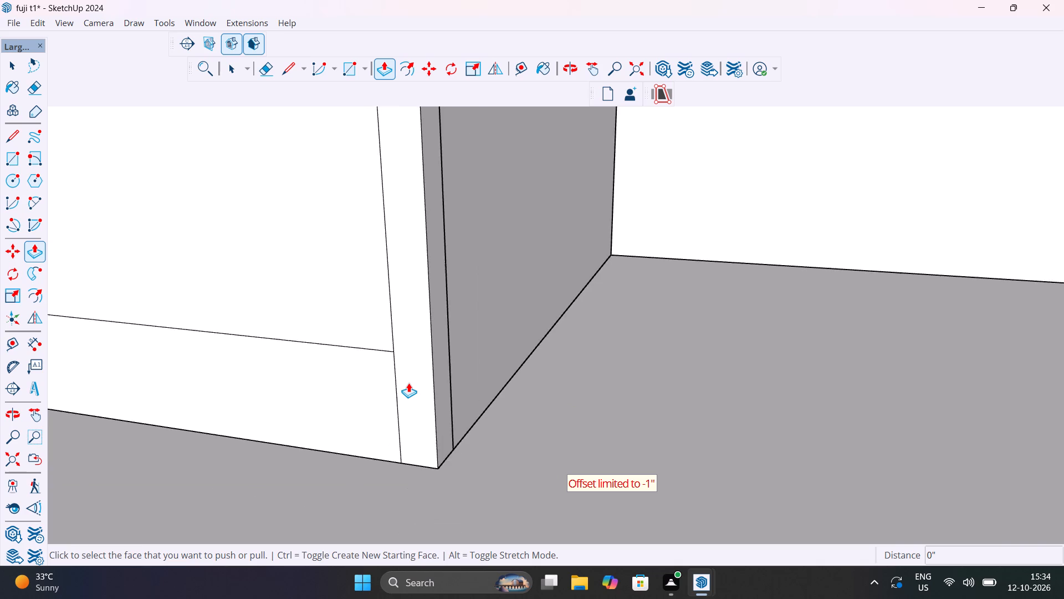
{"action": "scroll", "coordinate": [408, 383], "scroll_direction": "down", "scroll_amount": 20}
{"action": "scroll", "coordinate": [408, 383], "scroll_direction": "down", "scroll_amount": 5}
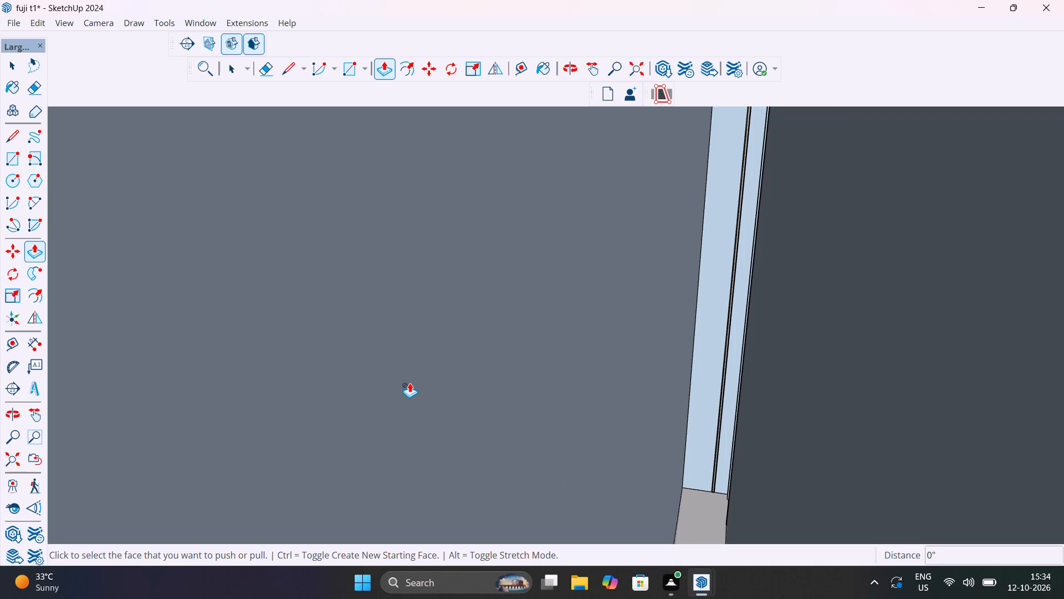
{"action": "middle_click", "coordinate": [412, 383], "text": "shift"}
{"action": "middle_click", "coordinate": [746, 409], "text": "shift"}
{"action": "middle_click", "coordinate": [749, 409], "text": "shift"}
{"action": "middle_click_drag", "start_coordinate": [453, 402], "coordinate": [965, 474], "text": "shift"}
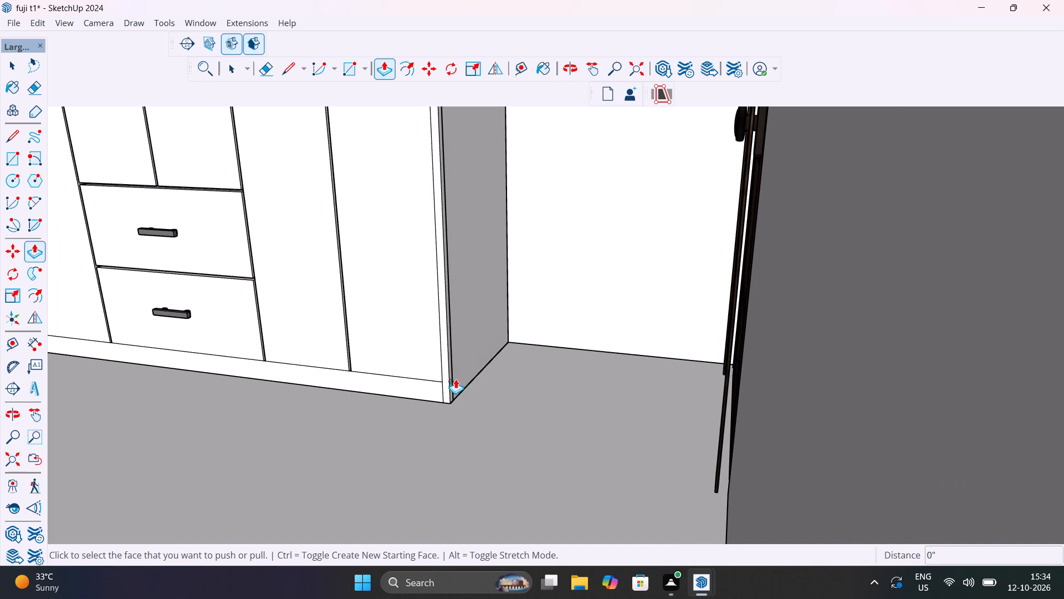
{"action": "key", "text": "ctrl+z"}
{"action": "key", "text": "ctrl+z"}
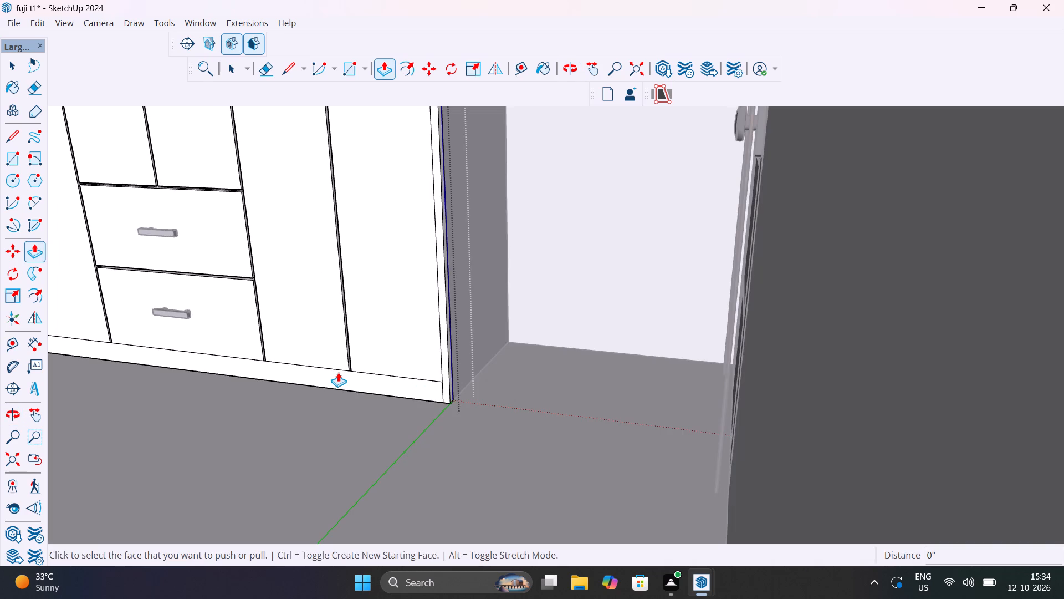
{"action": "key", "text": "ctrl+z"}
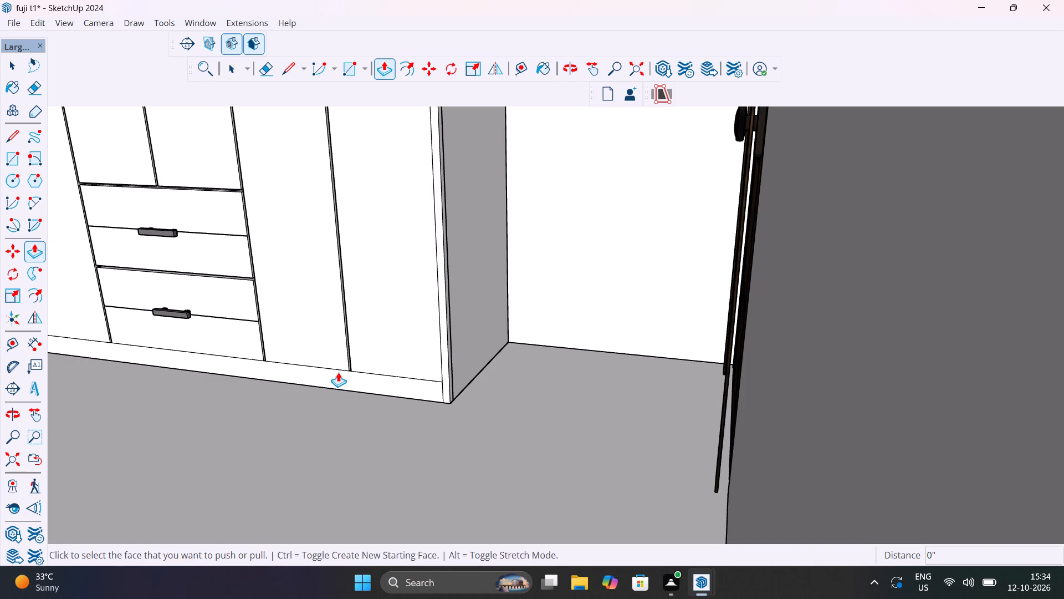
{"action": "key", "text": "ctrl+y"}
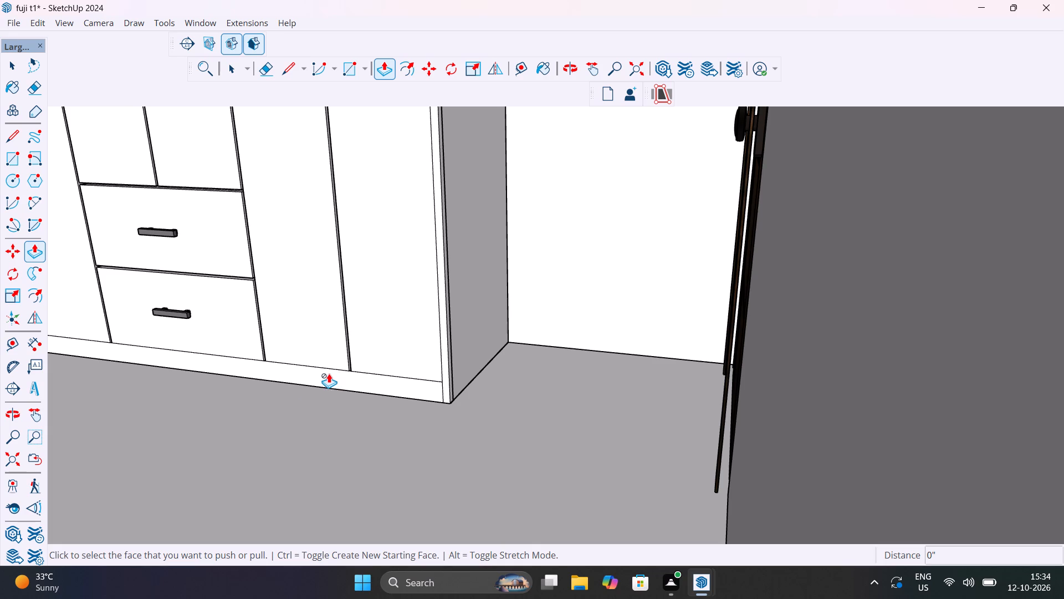
Reopen the wardrobe and delete the hidden vertical line dividing the plinth below the outermost door gap.
{"action": "key", "text": "space"}
{"action": "middle_click_drag", "start_coordinate": [136, 356], "coordinate": [508, 388], "text": "shift"}
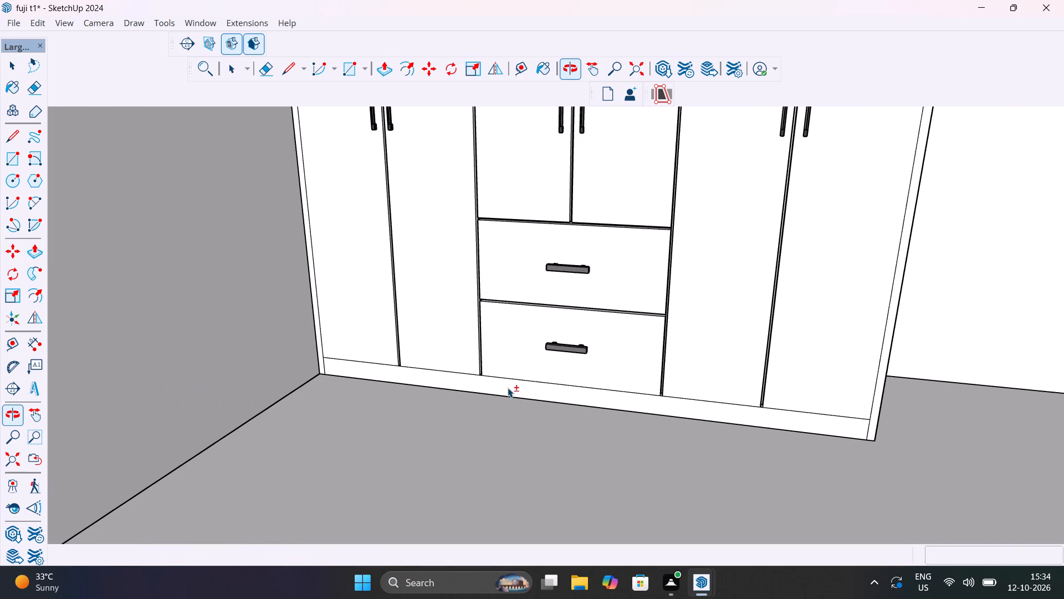
{"action": "left_click", "coordinate": [492, 384]}
{"action": "double_click", "coordinate": [482, 387]}
{"action": "left_click", "coordinate": [482, 387]}
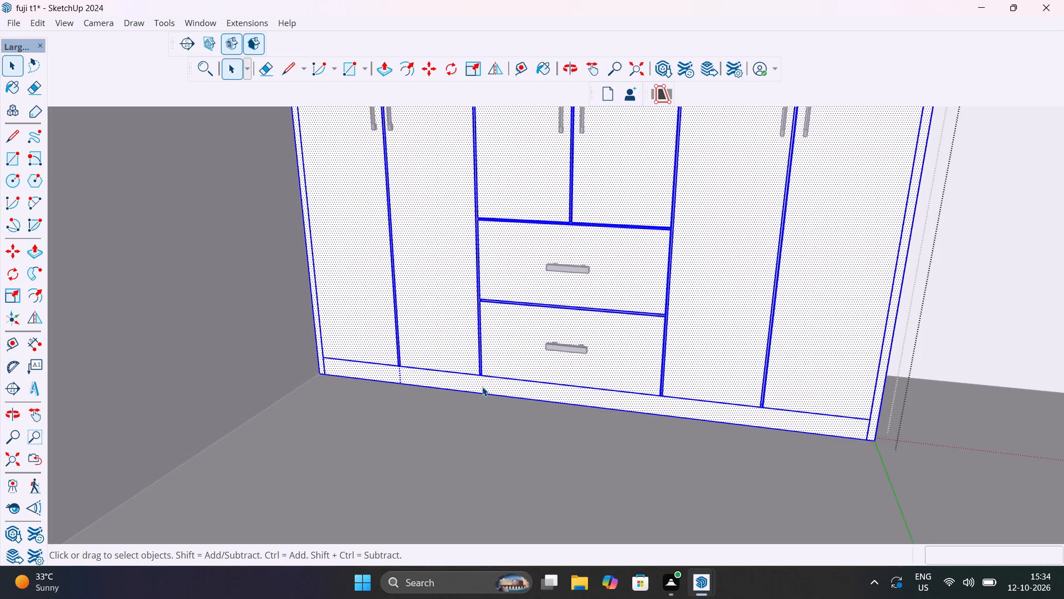
{"action": "scroll", "coordinate": [378, 370], "scroll_direction": "up", "scroll_amount": 9}
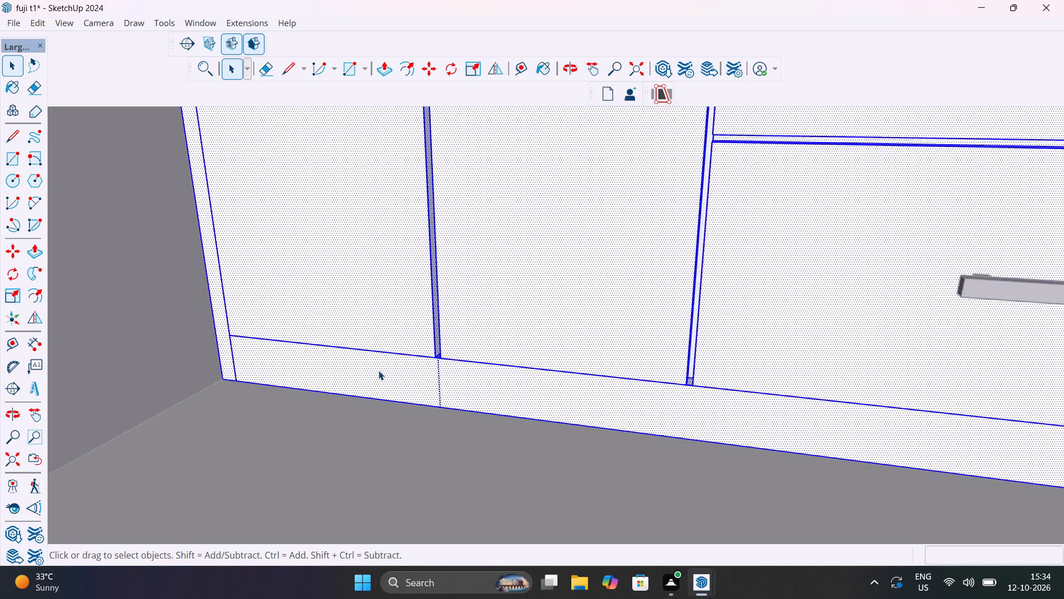
{"action": "scroll", "coordinate": [378, 370], "scroll_direction": "up", "scroll_amount": 6}
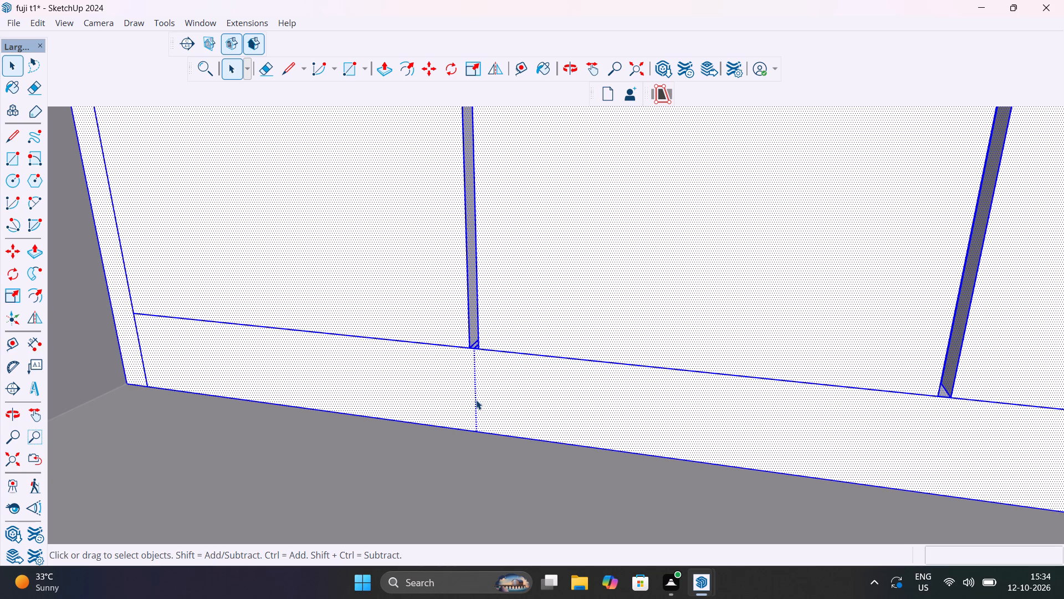
{"action": "left_click", "coordinate": [475, 403]}
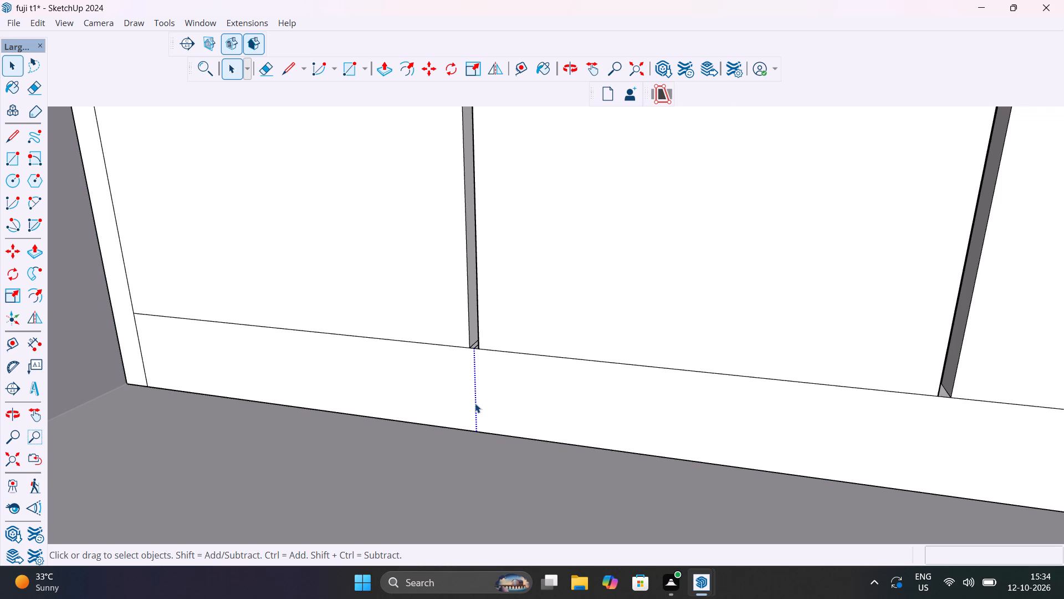
{"action": "key", "text": "Delete"}
{"action": "left_click", "coordinate": [475, 403]}
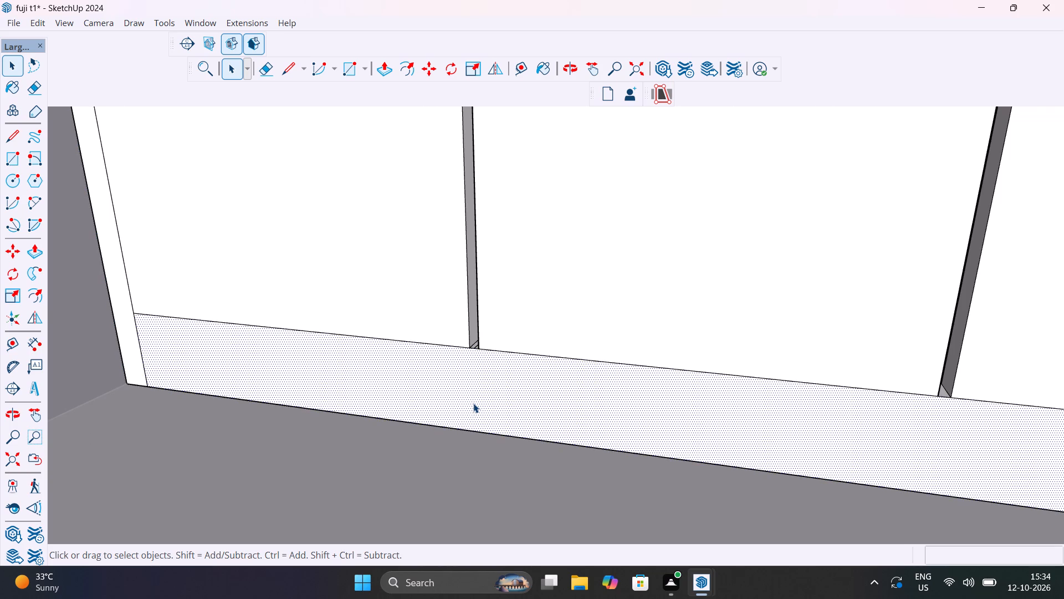
Delete the short vertical line left in the door gap just above the plinth.
{"action": "scroll", "coordinate": [473, 403], "scroll_direction": "down", "scroll_amount": 7}
{"action": "middle_click_drag", "start_coordinate": [628, 439], "coordinate": [707, 462]}
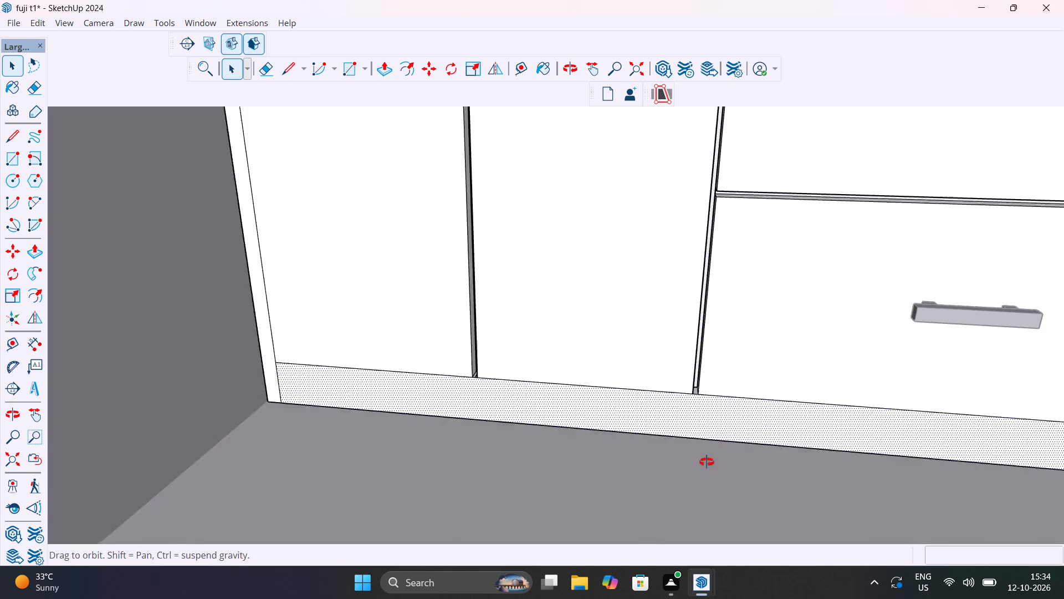
{"action": "middle_click_drag", "start_coordinate": [707, 462], "coordinate": [758, 474]}
{"action": "scroll", "coordinate": [502, 383], "scroll_direction": "up", "scroll_amount": 17}
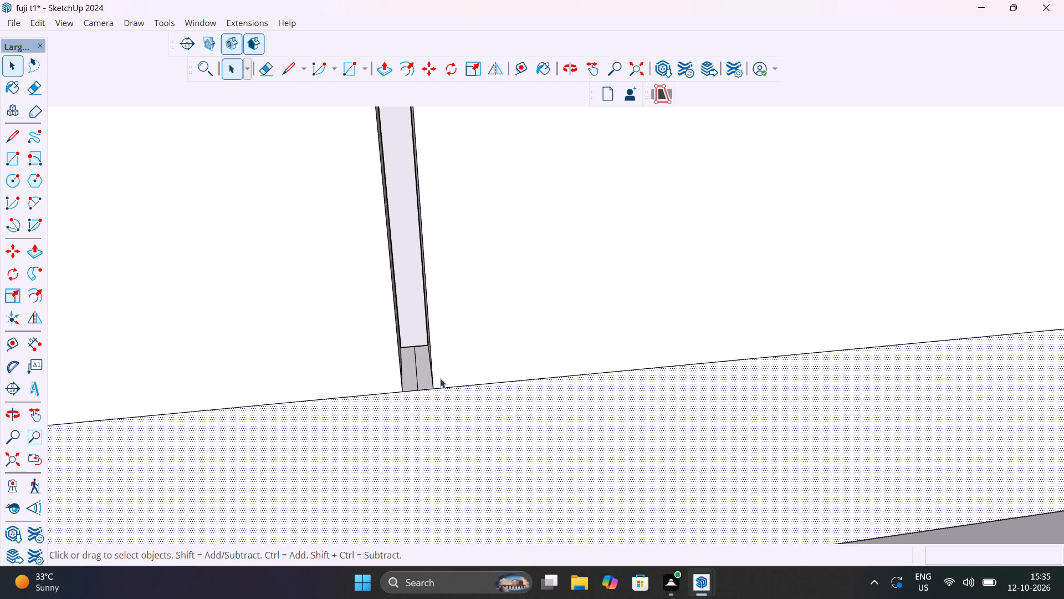
{"action": "left_click", "coordinate": [418, 382]}
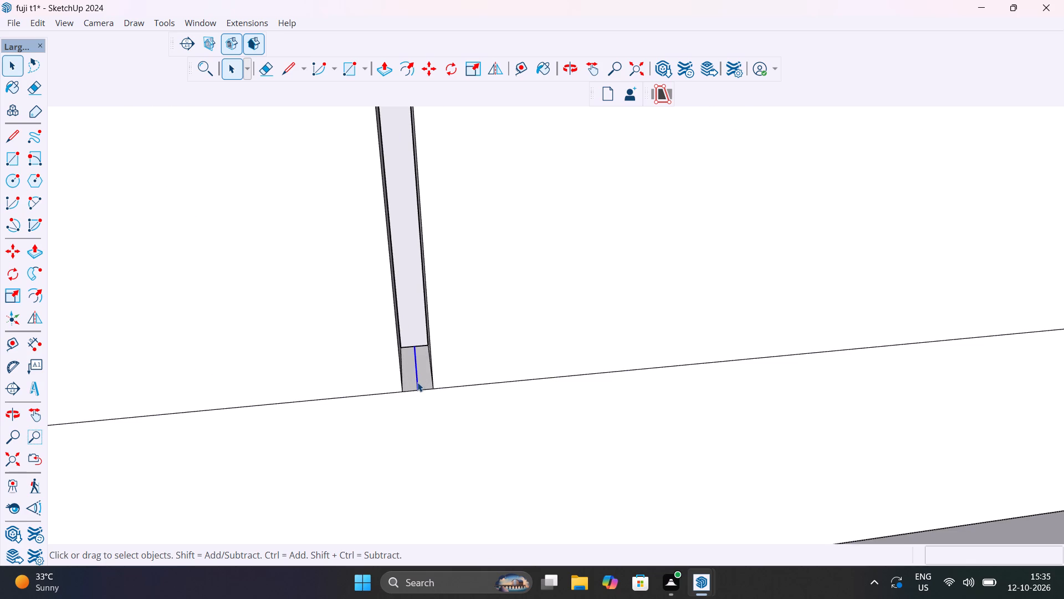
{"action": "key", "text": "Delete"}
Push the undivided full-length plinth face 1" back into the wardrobe and close the wardrobe for editing.
{"action": "left_click", "coordinate": [443, 420]}
{"action": "scroll", "coordinate": [446, 420], "scroll_direction": "down", "scroll_amount": 20}
{"action": "scroll", "coordinate": [446, 420], "scroll_direction": "down", "scroll_amount": 10}
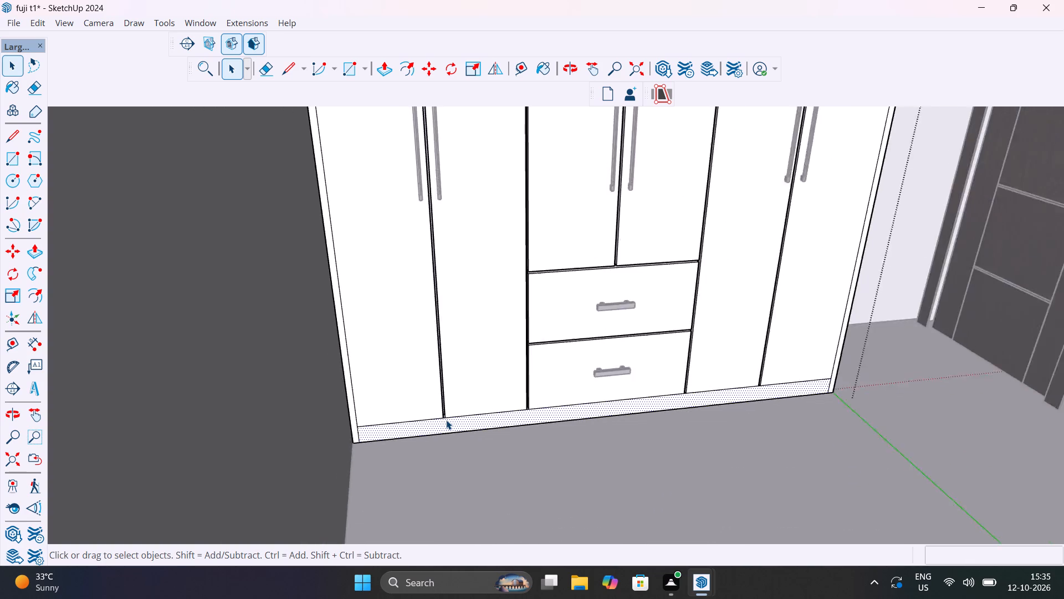
{"action": "scroll", "coordinate": [446, 420], "scroll_direction": "down", "scroll_amount": 6}
{"action": "middle_click_drag", "start_coordinate": [503, 420], "coordinate": [428, 433]}
{"action": "scroll", "coordinate": [461, 430], "scroll_direction": "up", "scroll_amount": 10}
{"action": "key", "text": "p"}
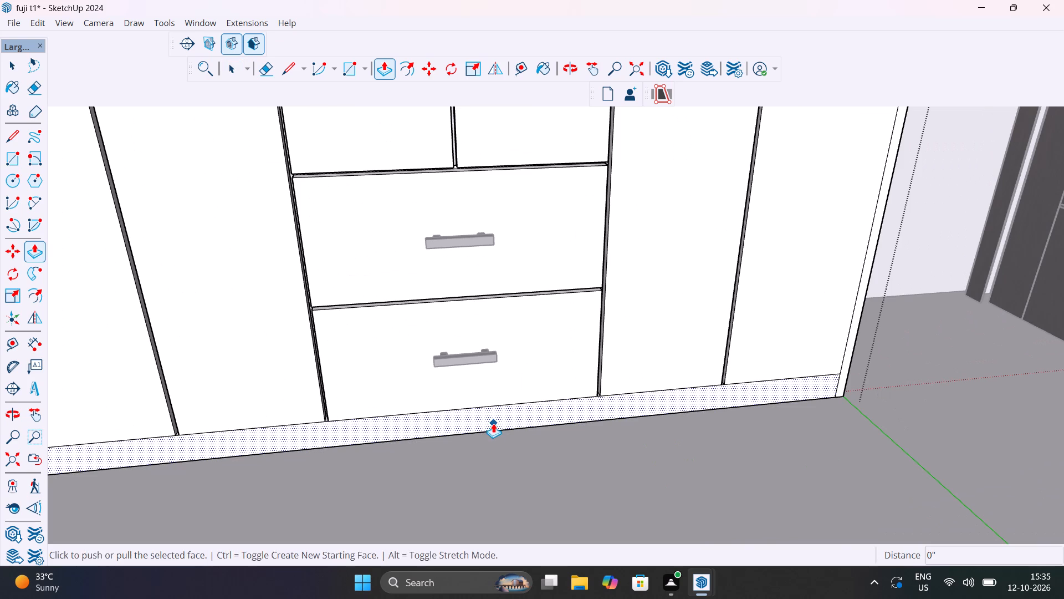
{"action": "left_click", "coordinate": [494, 423]}
{"action": "middle_click_drag", "start_coordinate": [543, 402], "coordinate": [323, 363]}
{"action": "scroll", "coordinate": [822, 494], "scroll_direction": "up", "scroll_amount": 3}
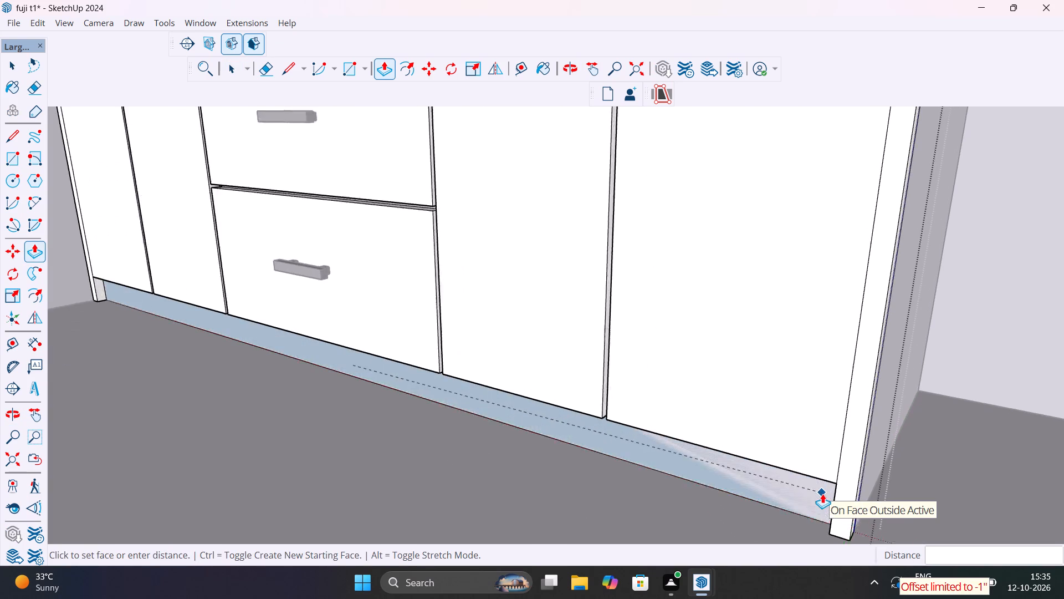
{"action": "scroll", "coordinate": [822, 494], "scroll_direction": "up", "scroll_amount": 2}
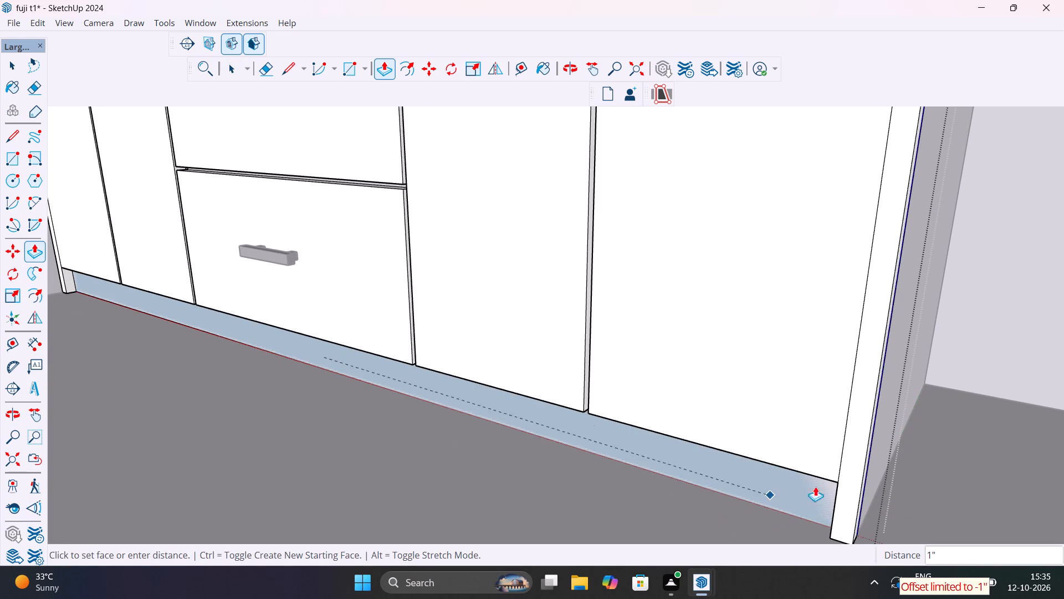
{"action": "scroll", "coordinate": [638, 450], "scroll_direction": "down", "scroll_amount": 6}
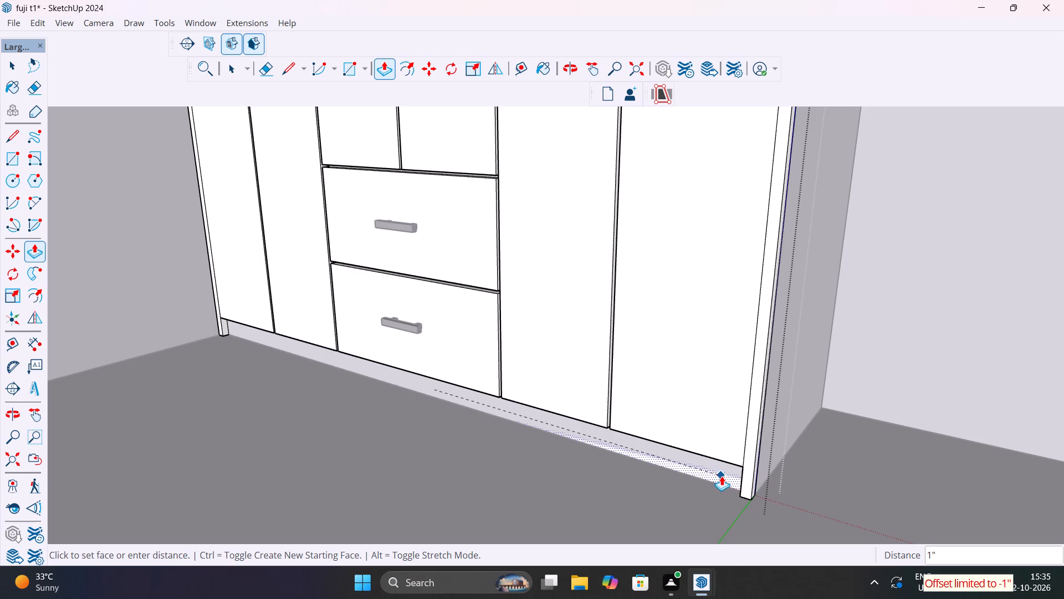
{"action": "scroll", "coordinate": [722, 476], "scroll_direction": "up", "scroll_amount": 2}
{"action": "middle_click_drag", "start_coordinate": [741, 479], "coordinate": [861, 404]}
{"action": "scroll", "coordinate": [803, 400], "scroll_direction": "up", "scroll_amount": 8}
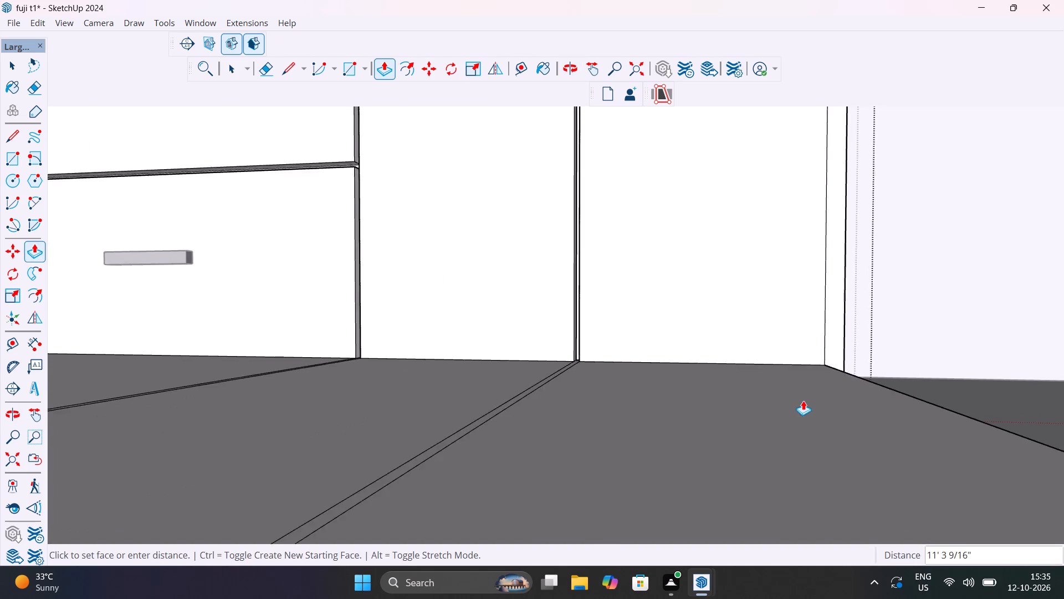
{"action": "scroll", "coordinate": [803, 400], "scroll_direction": "up", "scroll_amount": 3}
{"action": "middle_click_drag", "start_coordinate": [859, 438], "coordinate": [610, 434]}
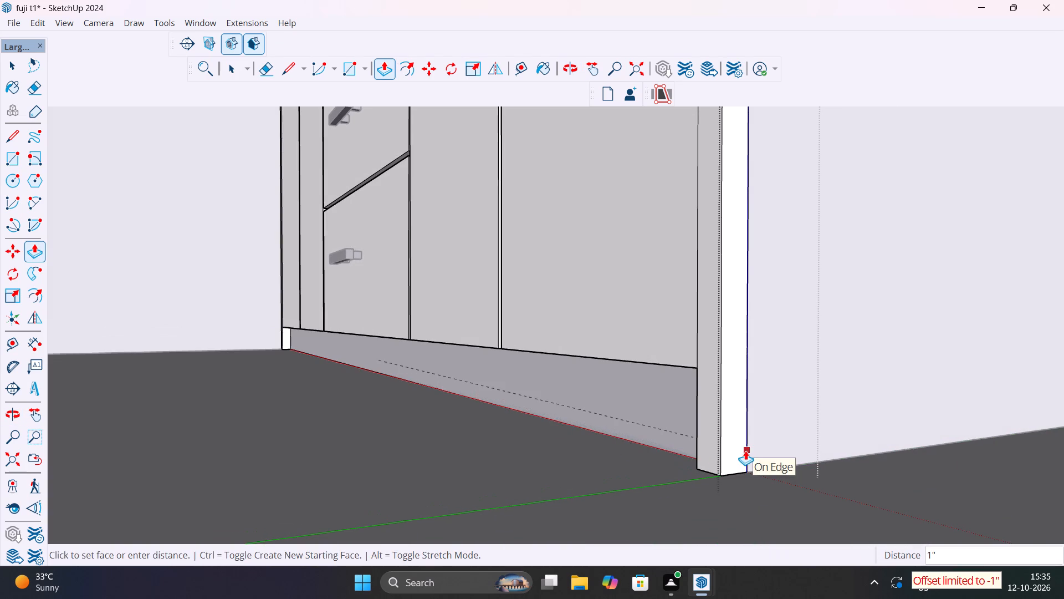
{"action": "left_click", "coordinate": [745, 450]}
{"action": "scroll", "coordinate": [635, 444], "scroll_direction": "down", "scroll_amount": 11}
{"action": "key", "text": "space"}
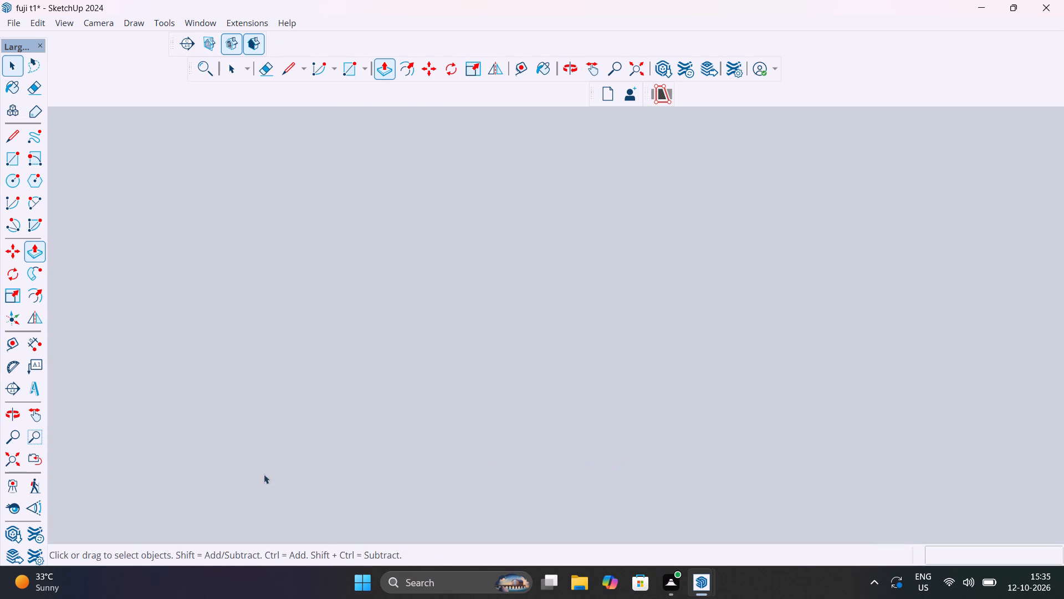
{"action": "left_click", "coordinate": [10, 464]}
{"action": "middle_click_drag", "start_coordinate": [320, 429], "coordinate": [341, 516]}
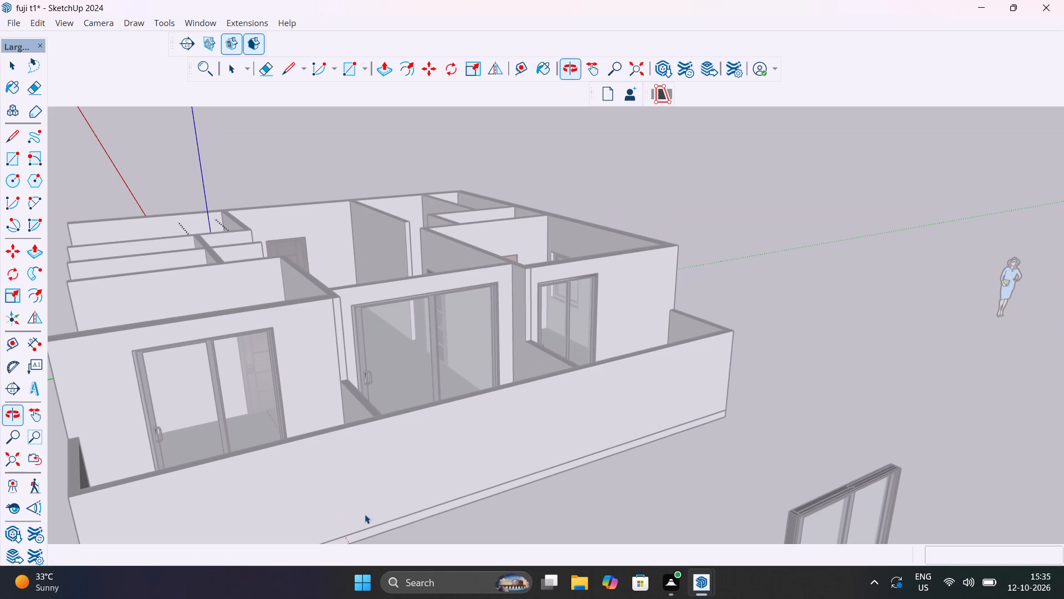
{"action": "left_click", "coordinate": [649, 482]}
Hide the apartment's floor slab to expose the underside of the bedroom wardrobe.
{"action": "middle_click_drag", "start_coordinate": [740, 442], "coordinate": [600, 598]}
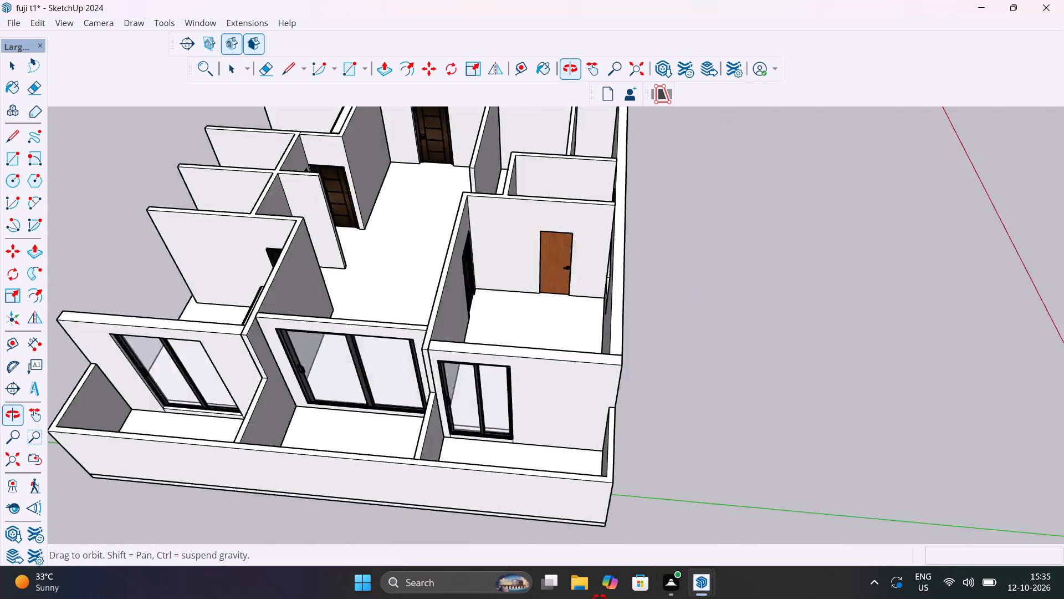
{"action": "middle_click_drag", "start_coordinate": [600, 598], "coordinate": [1063, 407]}
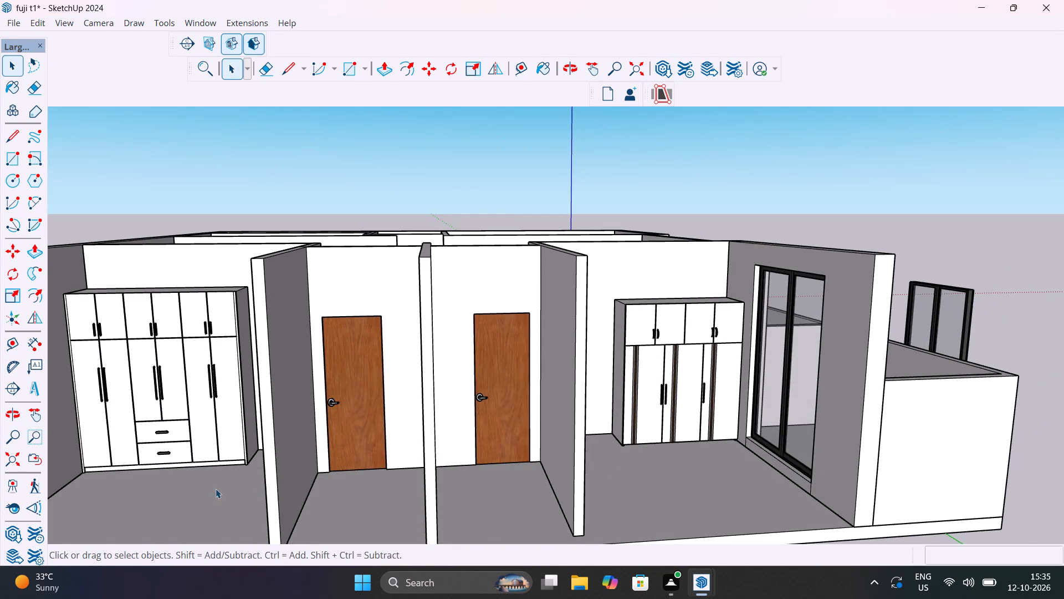
{"action": "middle_click_drag", "start_coordinate": [207, 480], "coordinate": [568, 507]}
{"action": "scroll", "coordinate": [556, 502], "scroll_direction": "up", "scroll_amount": 12}
{"action": "middle_click_drag", "start_coordinate": [547, 498], "coordinate": [518, 448]}
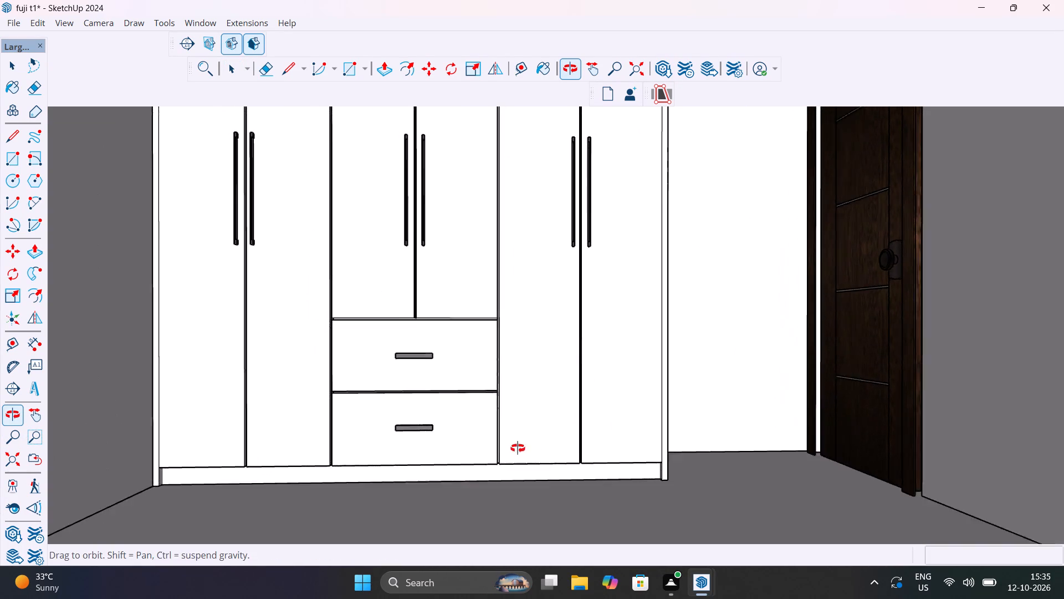
{"action": "middle_click_drag", "start_coordinate": [518, 448], "coordinate": [521, 478]}
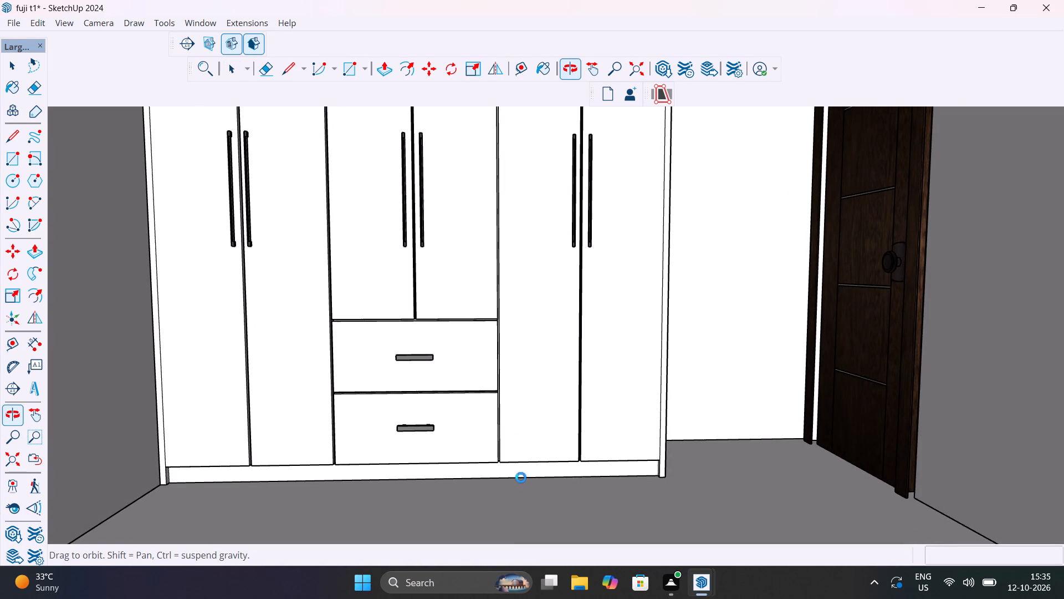
{"action": "middle_click_drag", "start_coordinate": [521, 478], "coordinate": [537, 406]}
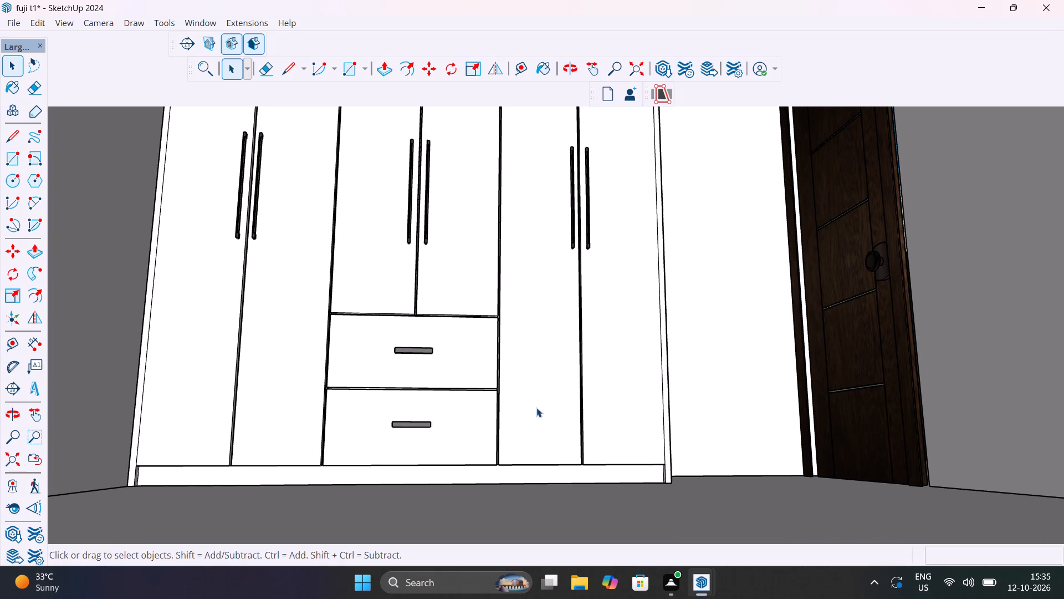
{"action": "middle_click_drag", "start_coordinate": [375, 478], "coordinate": [365, 445]}
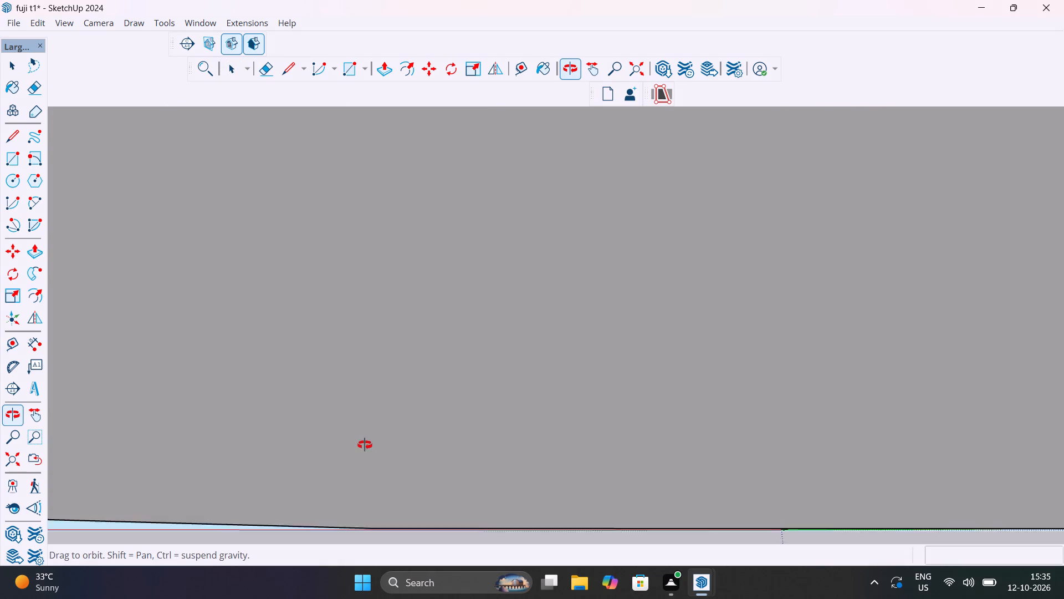
{"action": "middle_click_drag", "start_coordinate": [365, 445], "coordinate": [376, 466]}
{"action": "scroll", "coordinate": [376, 466], "scroll_direction": "down", "scroll_amount": 11}
{"action": "middle_click_drag", "start_coordinate": [402, 509], "coordinate": [413, 555]}
{"action": "scroll", "coordinate": [402, 509], "scroll_direction": "down", "scroll_amount": 1}
{"action": "middle_click_drag", "start_coordinate": [423, 504], "coordinate": [381, 418]}
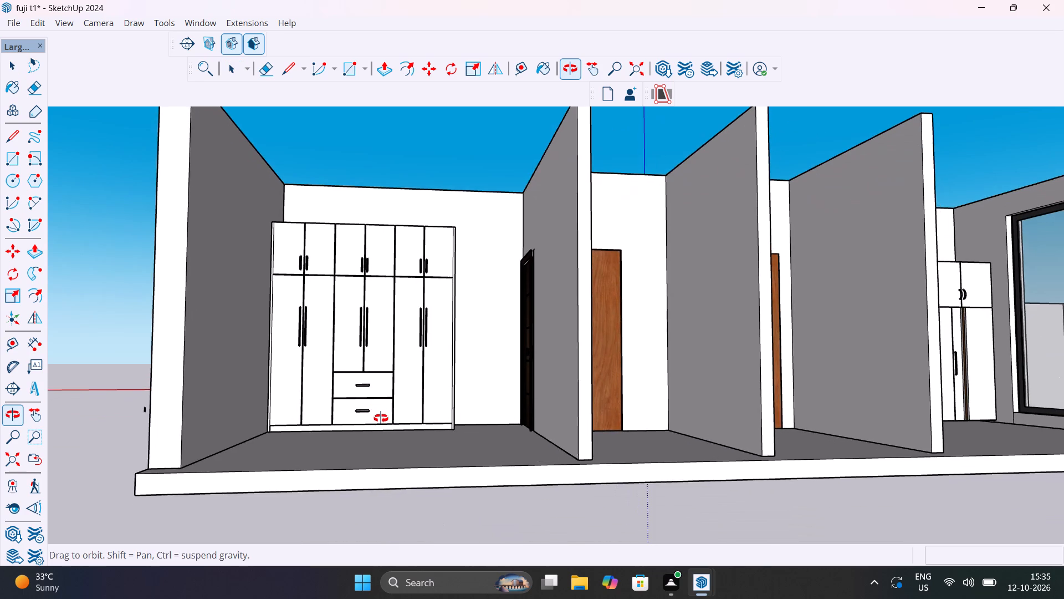
{"action": "middle_click_drag", "start_coordinate": [381, 418], "coordinate": [385, 443]}
{"action": "left_click", "coordinate": [495, 521]}
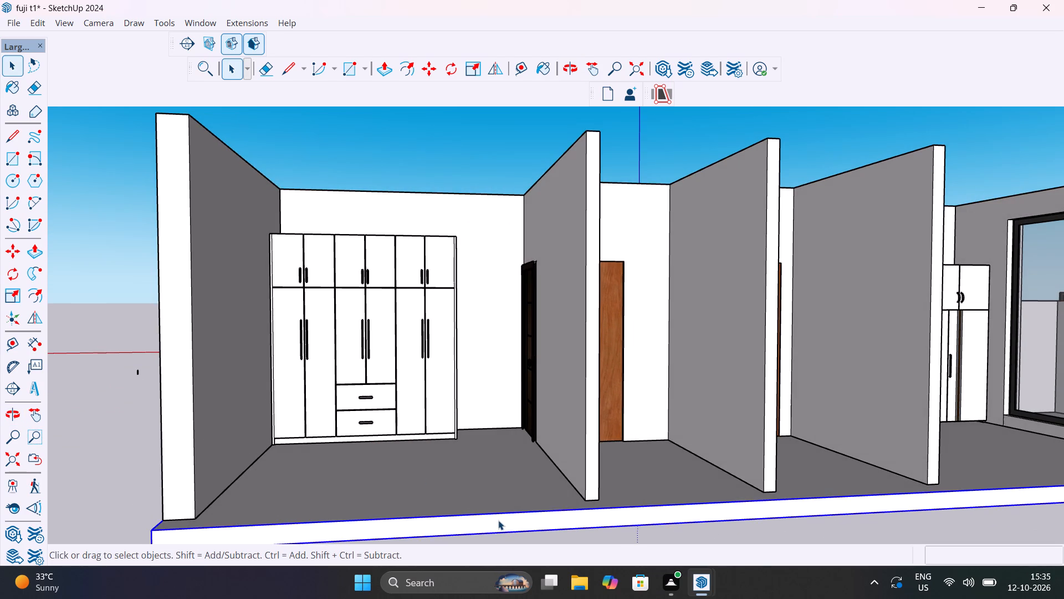
{"action": "right_click", "coordinate": [498, 520]}
{"action": "left_click", "coordinate": [523, 199]}
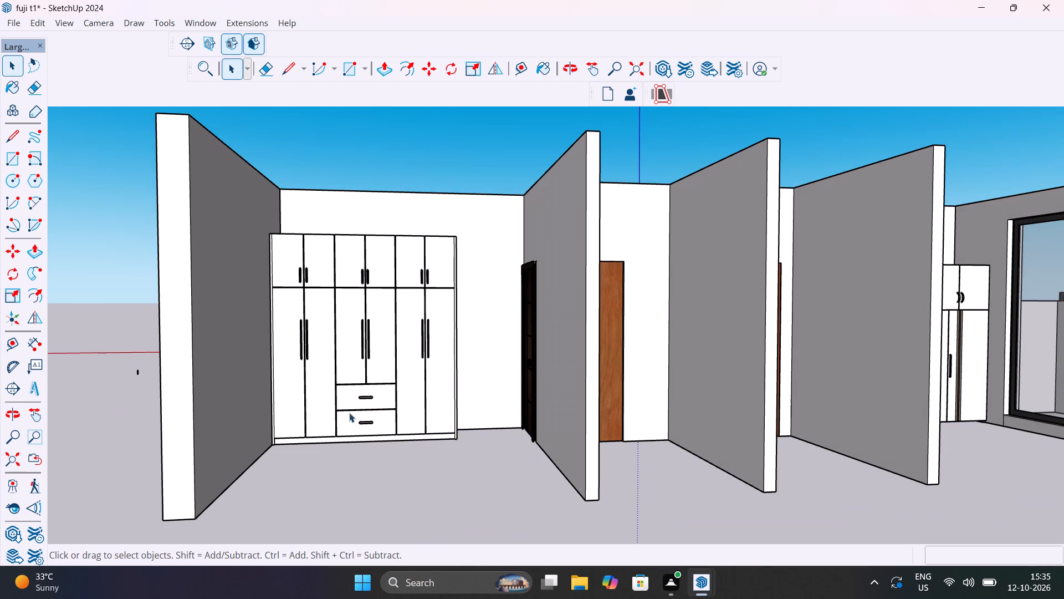
Move the whole bedroom wardrobe 1" straight up from its bottom back corner, then deselect it.
{"action": "middle_click_drag", "start_coordinate": [320, 445], "coordinate": [319, 323]}
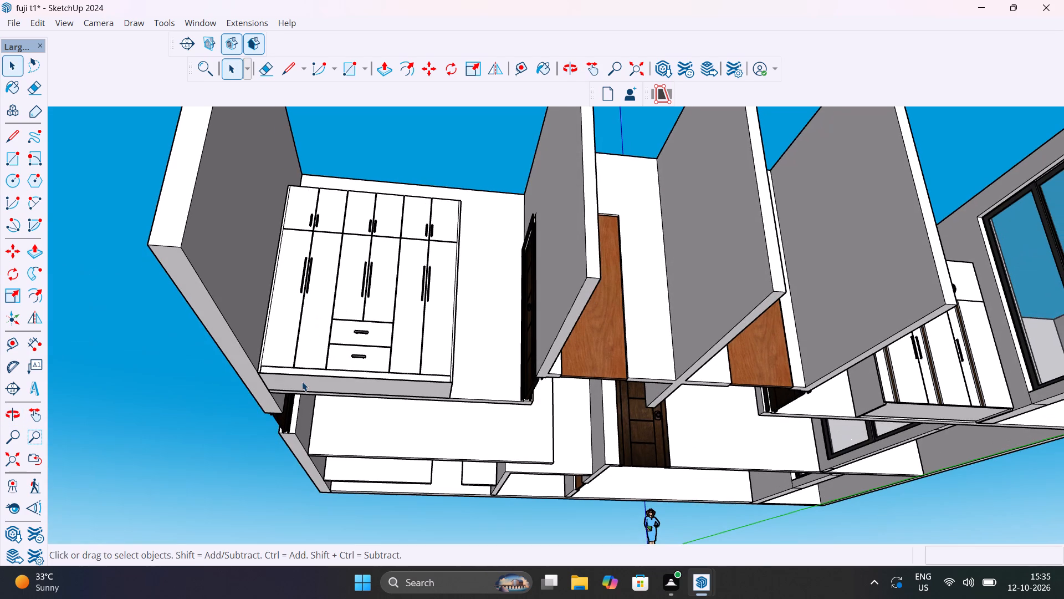
{"action": "scroll", "coordinate": [301, 397], "scroll_direction": "up", "scroll_amount": 5}
{"action": "middle_click_drag", "start_coordinate": [297, 394], "coordinate": [311, 467]}
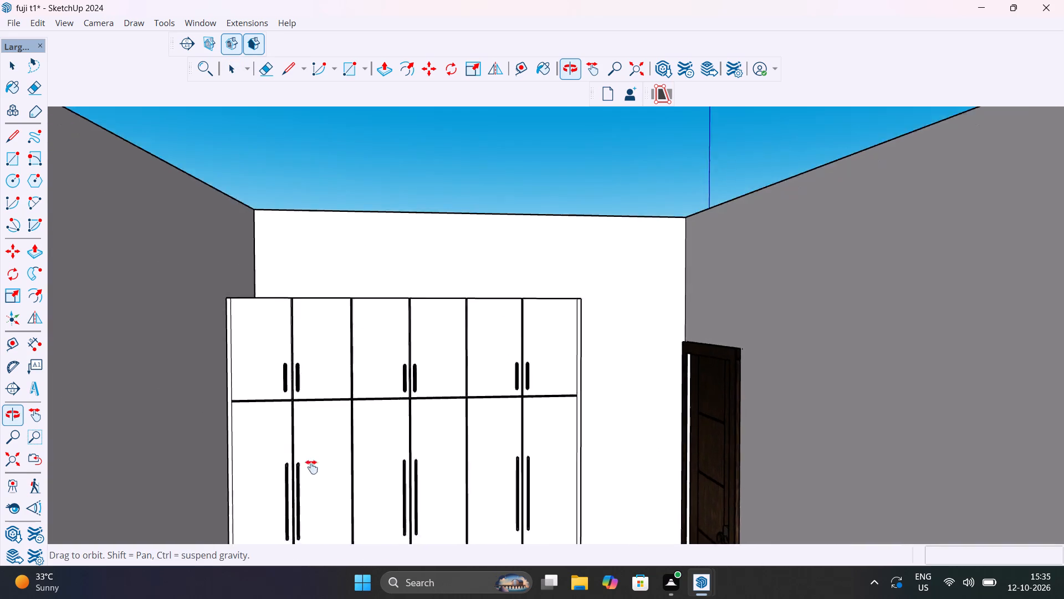
{"action": "middle_click_drag", "start_coordinate": [311, 467], "coordinate": [425, 275]}
{"action": "scroll", "coordinate": [417, 372], "scroll_direction": "down", "scroll_amount": 5}
{"action": "middle_click_drag", "start_coordinate": [430, 397], "coordinate": [364, 475]}
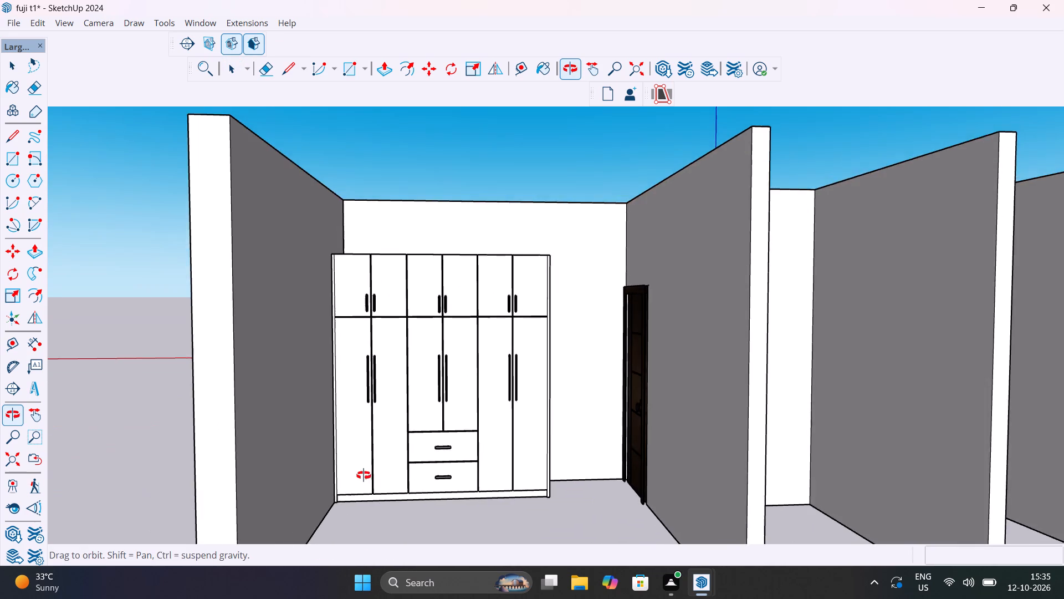
{"action": "middle_click_drag", "start_coordinate": [364, 475], "coordinate": [364, 377]}
{"action": "scroll", "coordinate": [359, 387], "scroll_direction": "up", "scroll_amount": 6}
{"action": "middle_click_drag", "start_coordinate": [432, 423], "coordinate": [375, 364]}
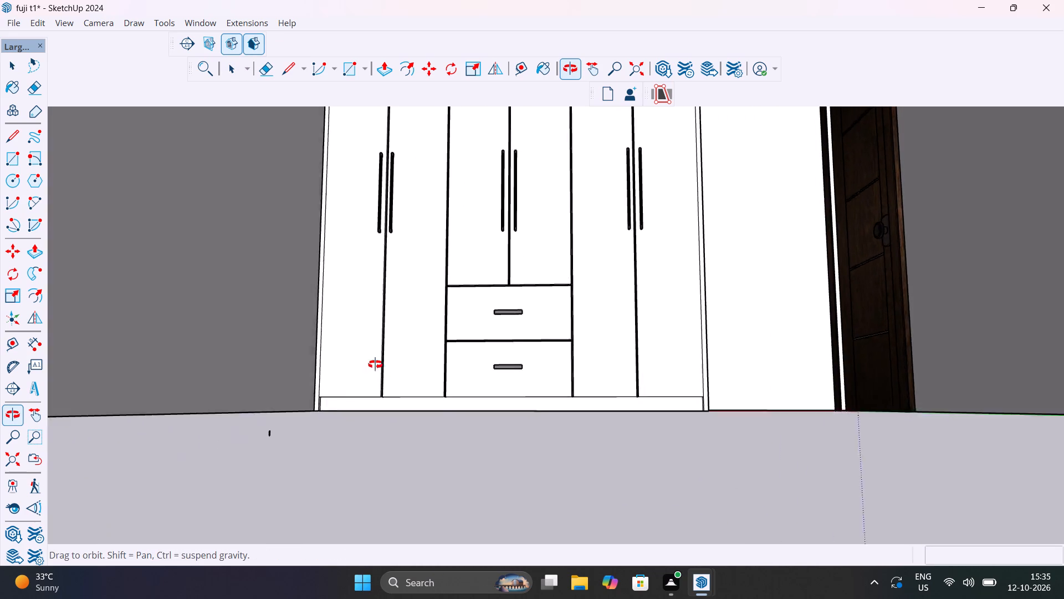
{"action": "middle_click_drag", "start_coordinate": [375, 364], "coordinate": [329, 341]}
{"action": "scroll", "coordinate": [718, 399], "scroll_direction": "up", "scroll_amount": 8}
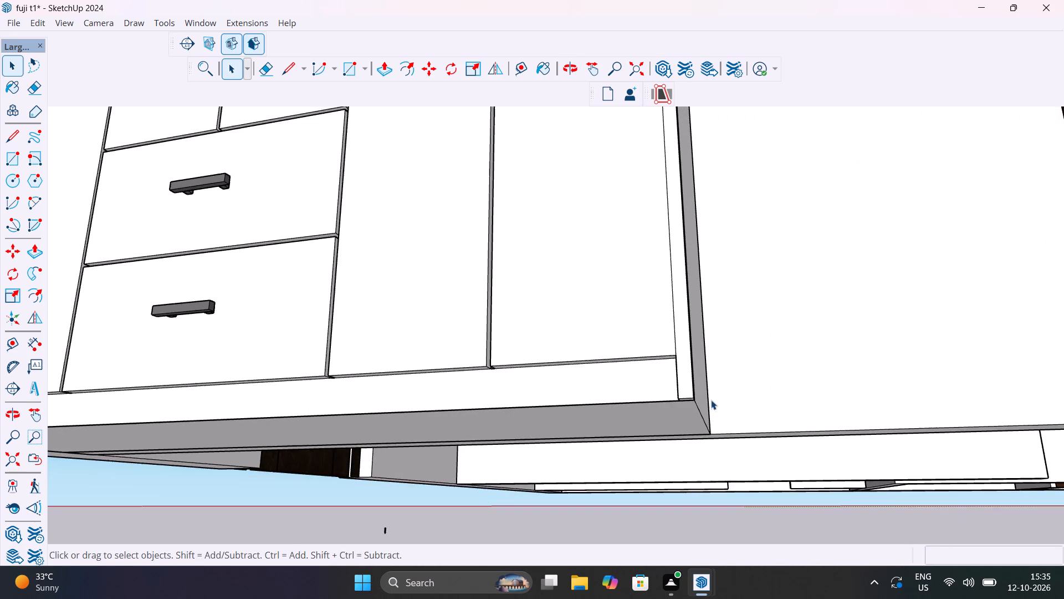
{"action": "middle_click_drag", "start_coordinate": [705, 411], "coordinate": [567, 442]}
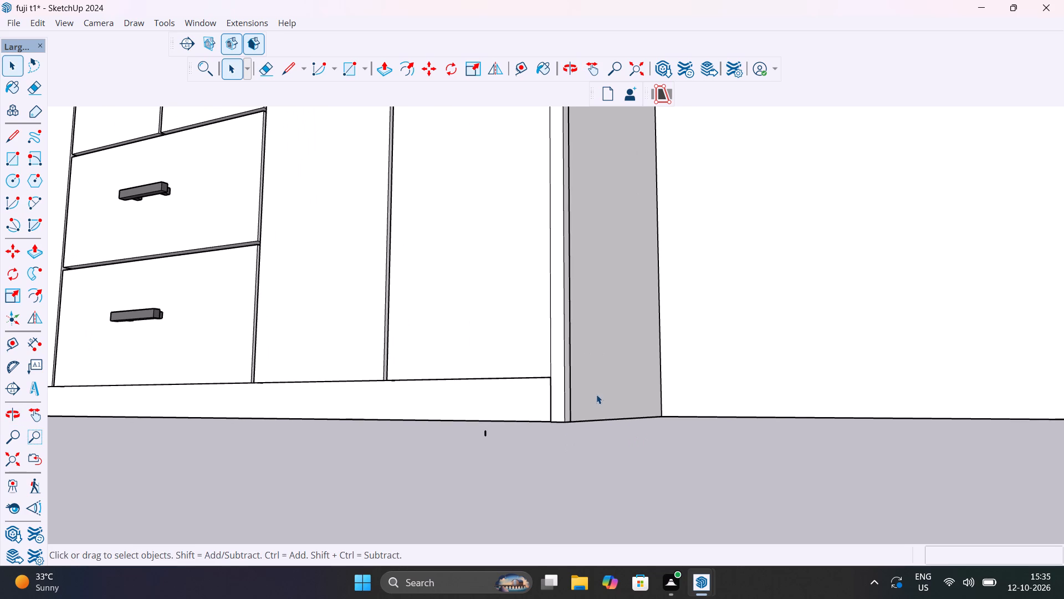
{"action": "left_click", "coordinate": [594, 394]}
{"action": "scroll", "coordinate": [592, 393], "scroll_direction": "up", "scroll_amount": 4}
{"action": "left_click", "coordinate": [538, 408], "text": "shift"}
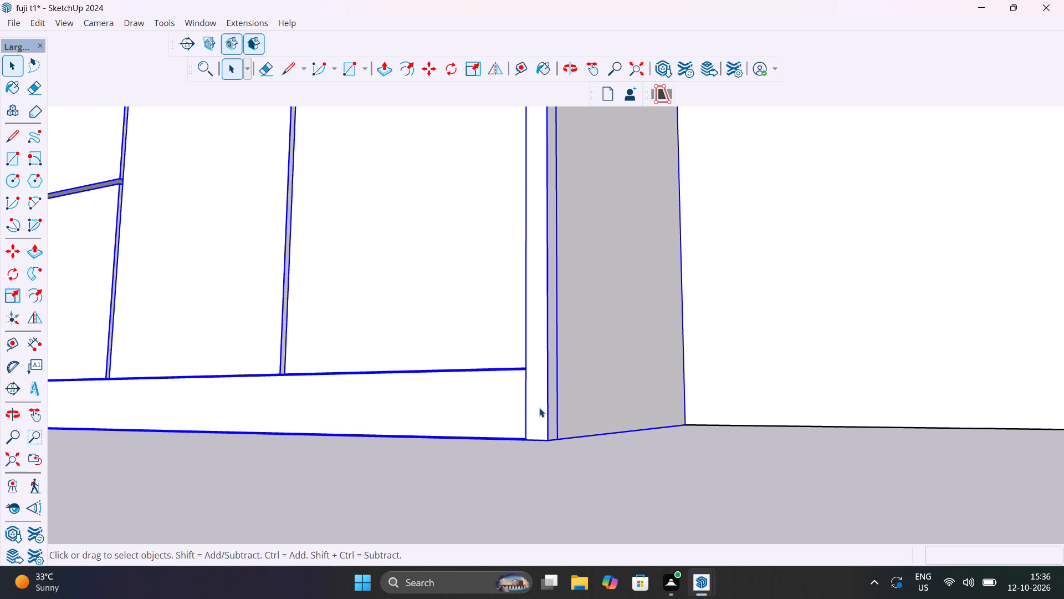
{"action": "key", "text": "m"}
{"action": "left_click", "coordinate": [685, 424]}
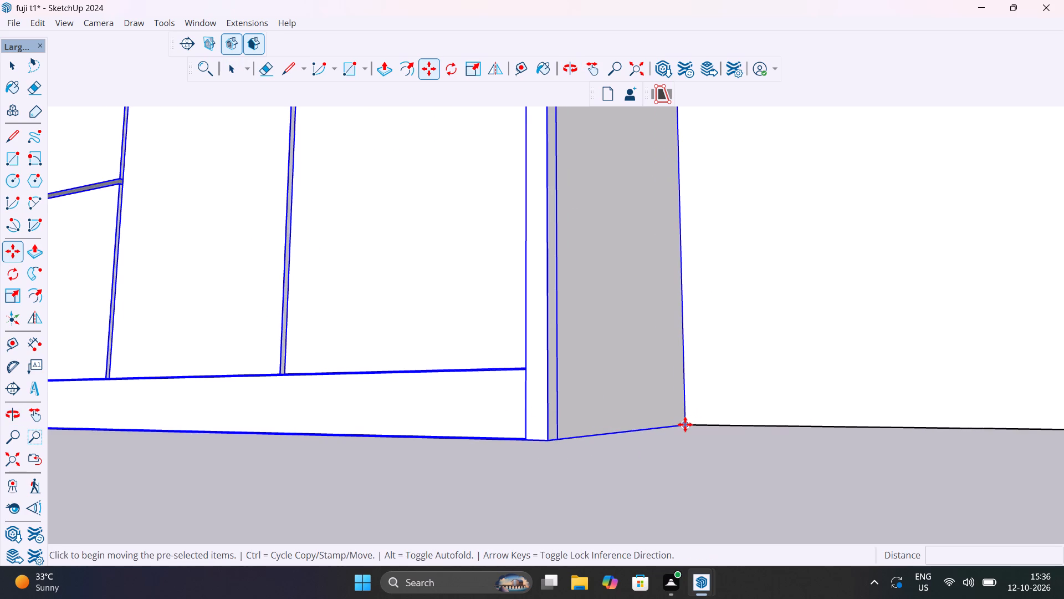
{"action": "type", "text": "1\""}
{"action": "key", "text": "Return"}
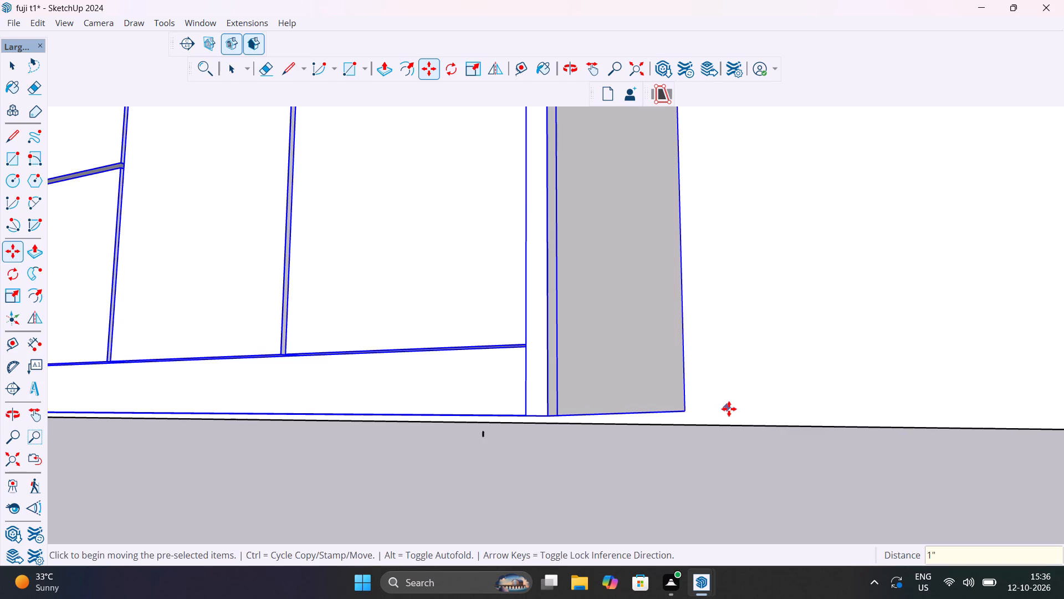
{"action": "key", "text": "space"}
{"action": "scroll", "coordinate": [473, 415], "scroll_direction": "down", "scroll_amount": 5}
{"action": "left_click", "coordinate": [473, 446]}
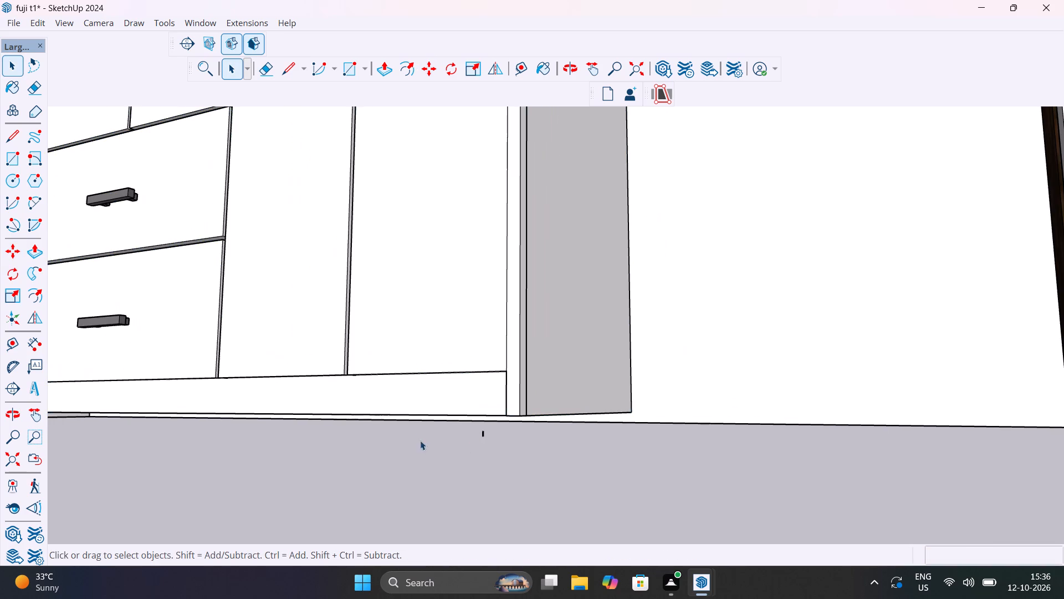
Open the wardrobe's carcass for editing and copy the right end edge of its underside 1" inward.
{"action": "middle_click_drag", "start_coordinate": [424, 419], "coordinate": [579, 333]}
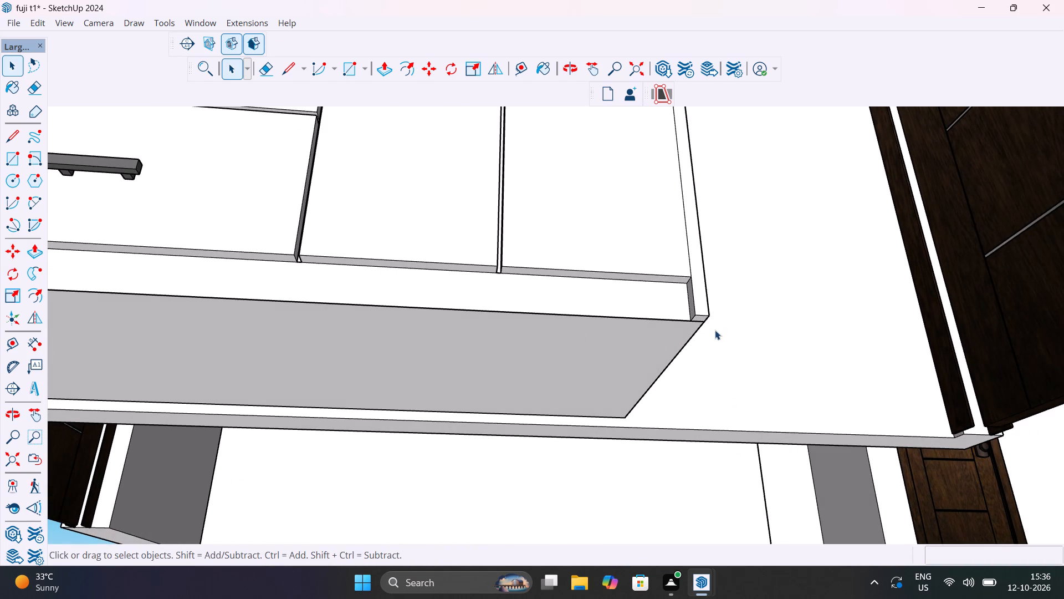
{"action": "scroll", "coordinate": [712, 330], "scroll_direction": "up", "scroll_amount": 9}
{"action": "scroll", "coordinate": [636, 349], "scroll_direction": "down", "scroll_amount": 5}
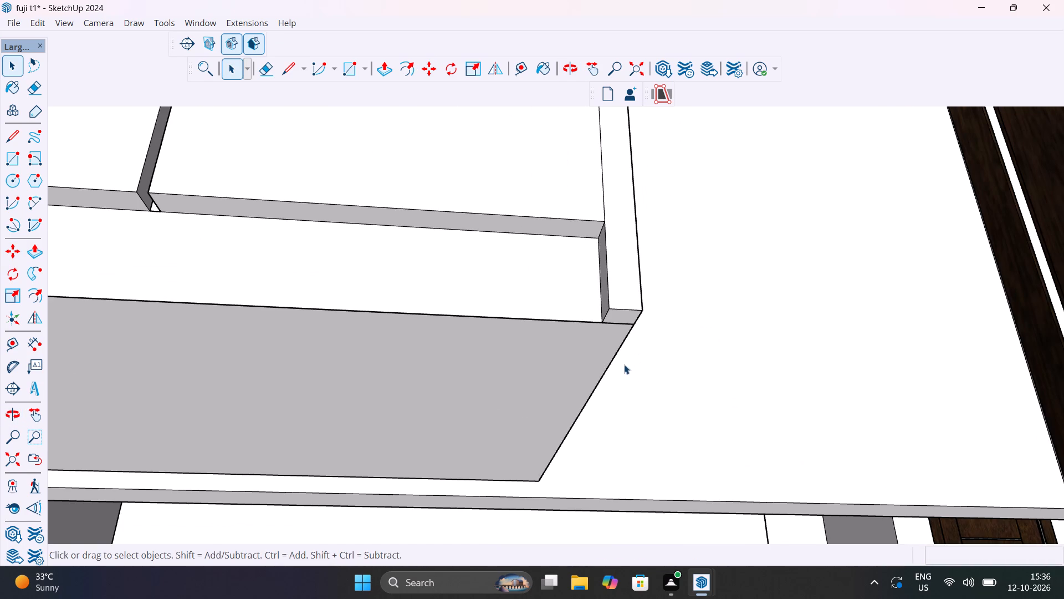
{"action": "double_click", "coordinate": [595, 377]}
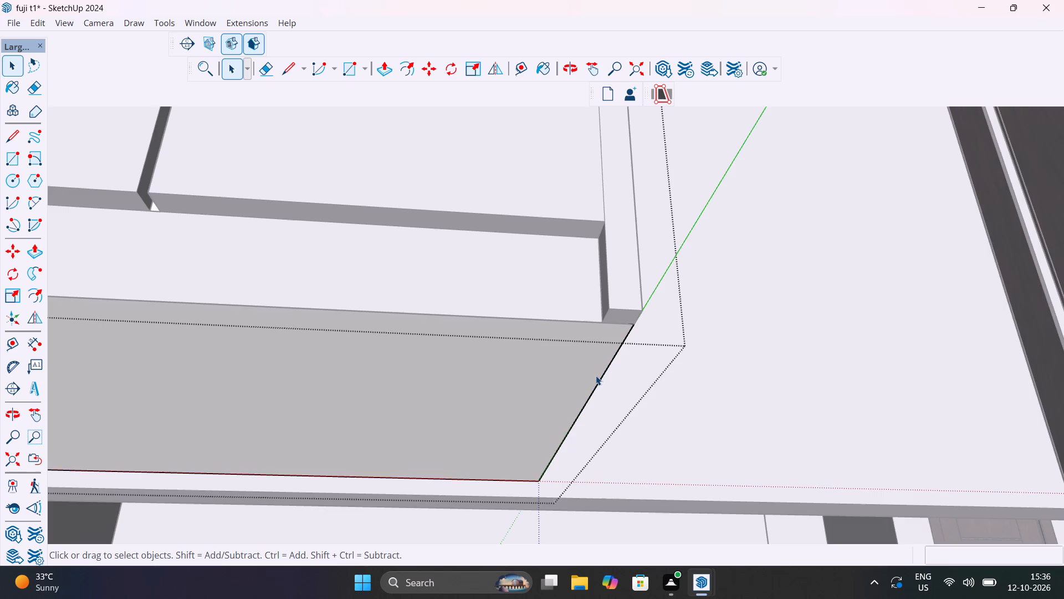
{"action": "left_click", "coordinate": [600, 379]}
{"action": "key", "text": "m"}
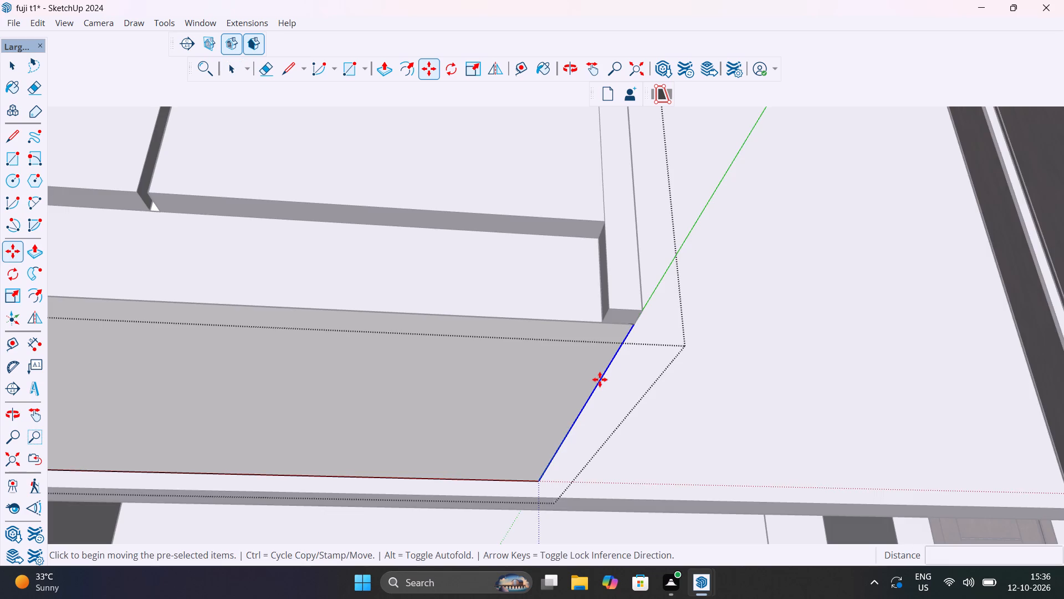
{"action": "left_click", "coordinate": [631, 328]}
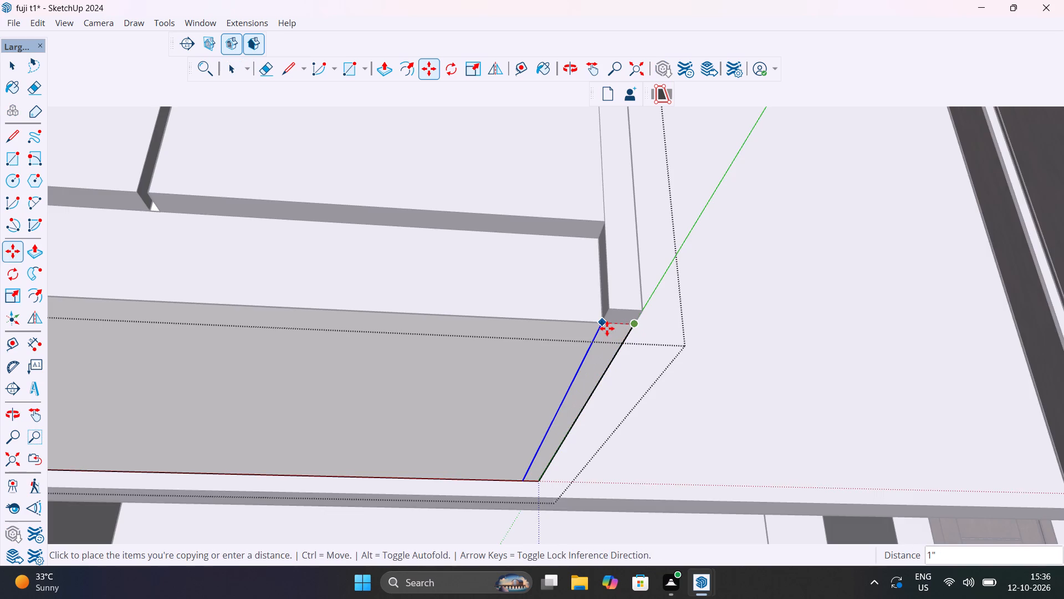
{"action": "left_click", "coordinate": [606, 328]}
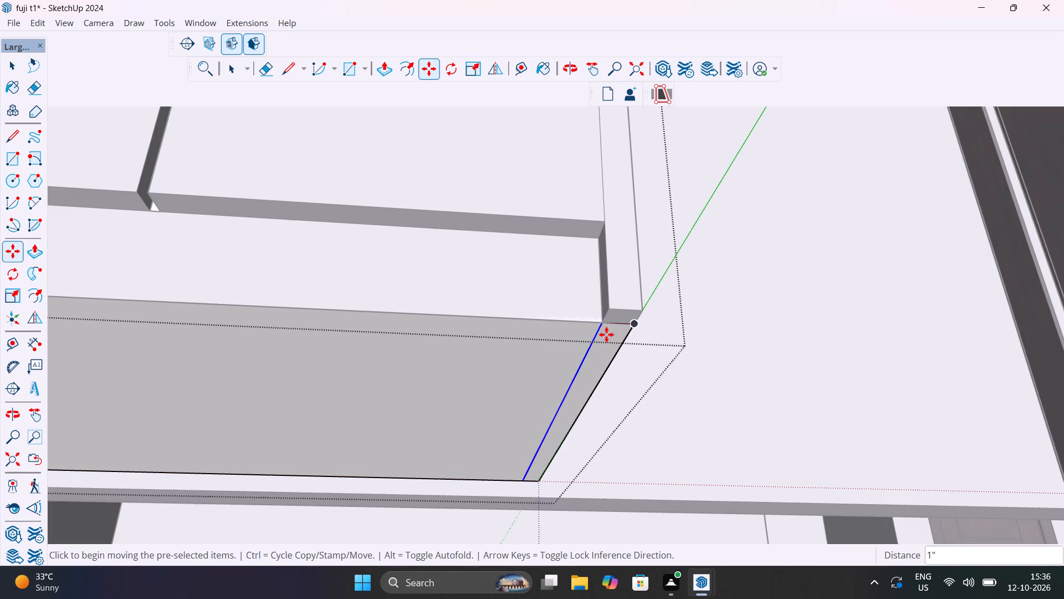
Copy the left end edge of the carcass underside 1" inward to the inner corner of the side panel.
{"action": "scroll", "coordinate": [606, 334], "scroll_direction": "down", "scroll_amount": 19}
{"action": "key", "text": "space"}
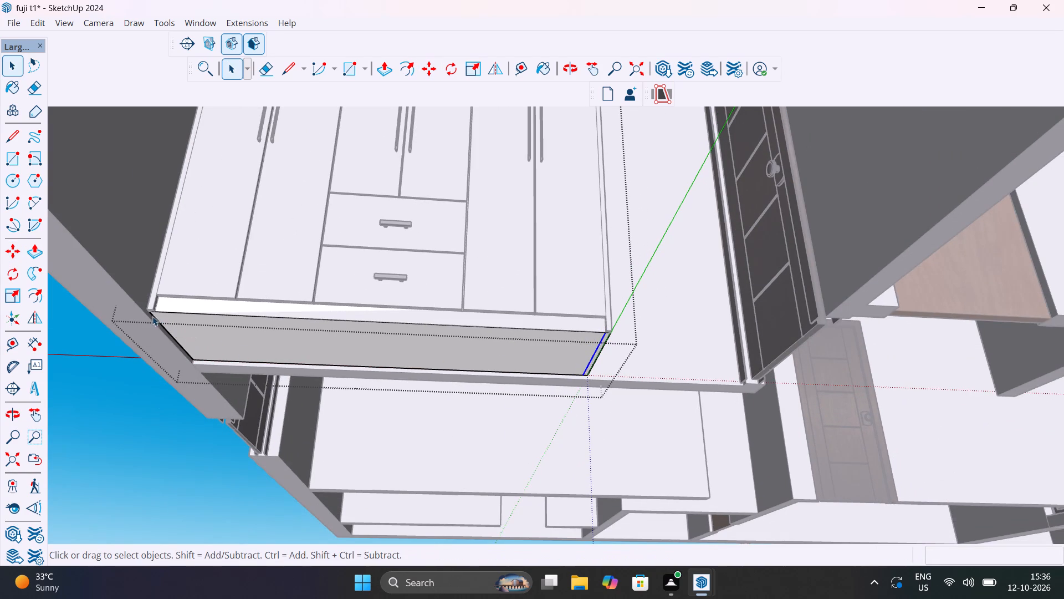
{"action": "scroll", "coordinate": [152, 316], "scroll_direction": "up", "scroll_amount": 11}
{"action": "left_click", "coordinate": [149, 310]}
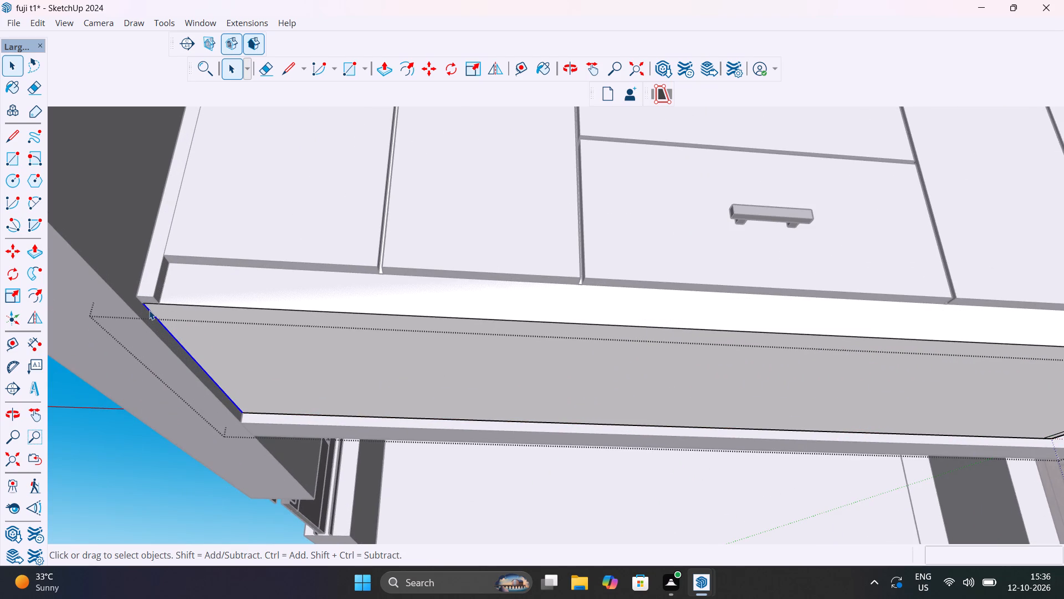
{"action": "key", "text": "m"}
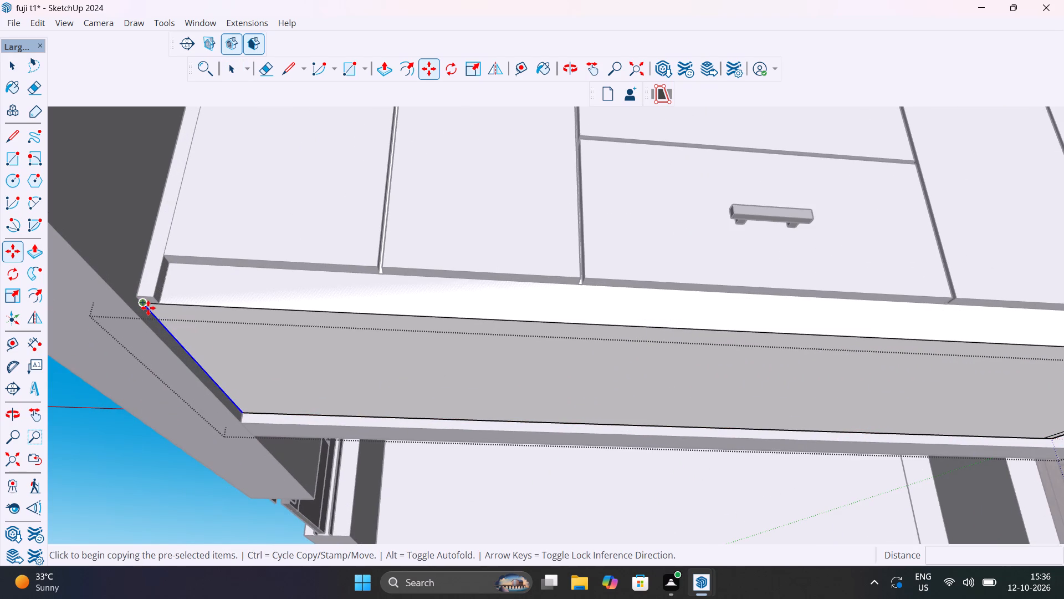
{"action": "left_click", "coordinate": [148, 308]}
{"action": "scroll", "coordinate": [160, 306], "scroll_direction": "up", "scroll_amount": 19}
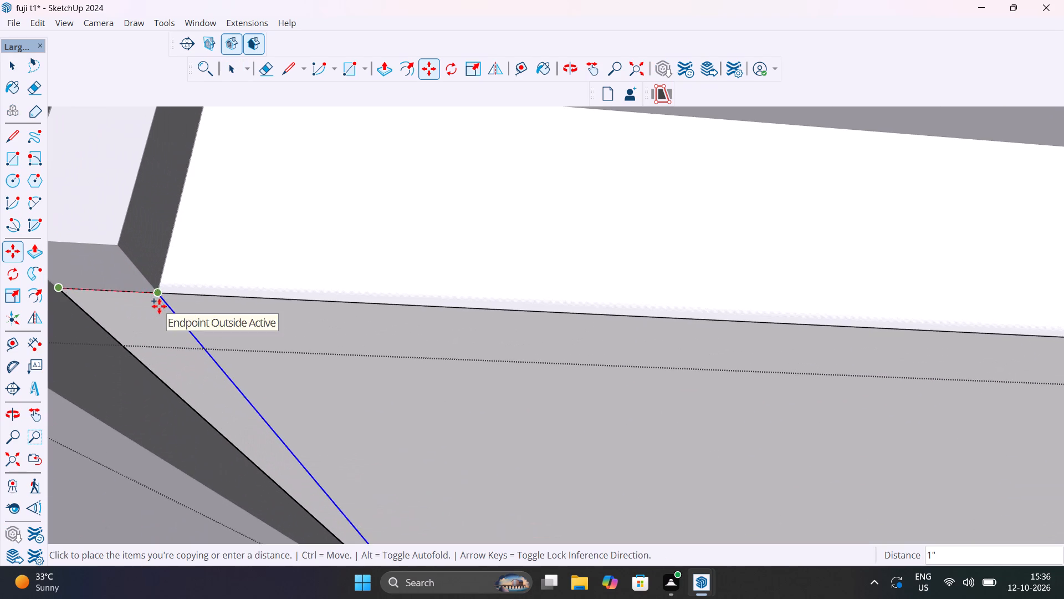
{"action": "left_click", "coordinate": [156, 297]}
{"action": "scroll", "coordinate": [262, 332], "scroll_direction": "down", "scroll_amount": 10}
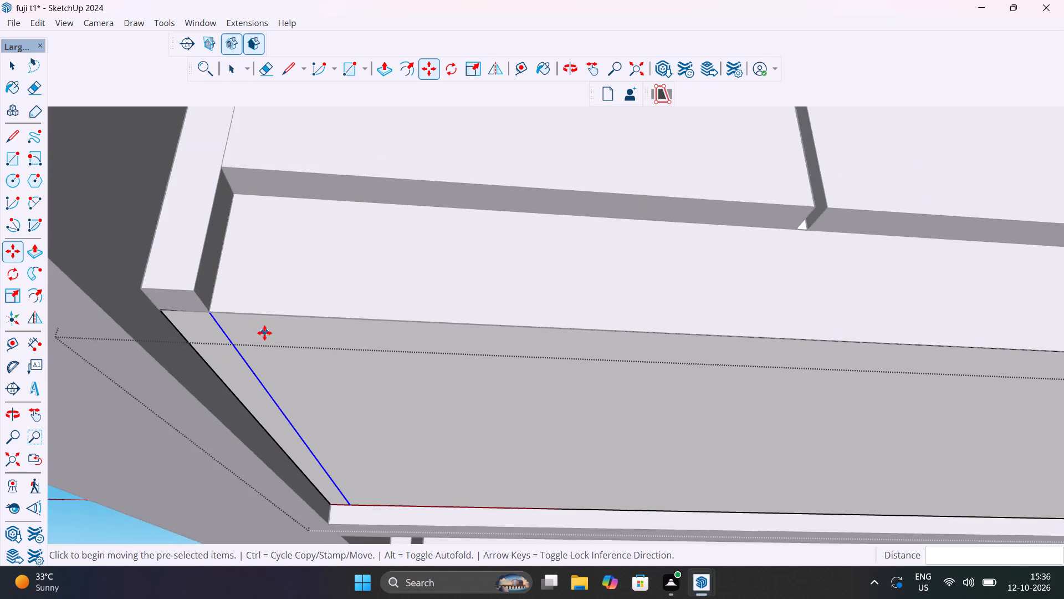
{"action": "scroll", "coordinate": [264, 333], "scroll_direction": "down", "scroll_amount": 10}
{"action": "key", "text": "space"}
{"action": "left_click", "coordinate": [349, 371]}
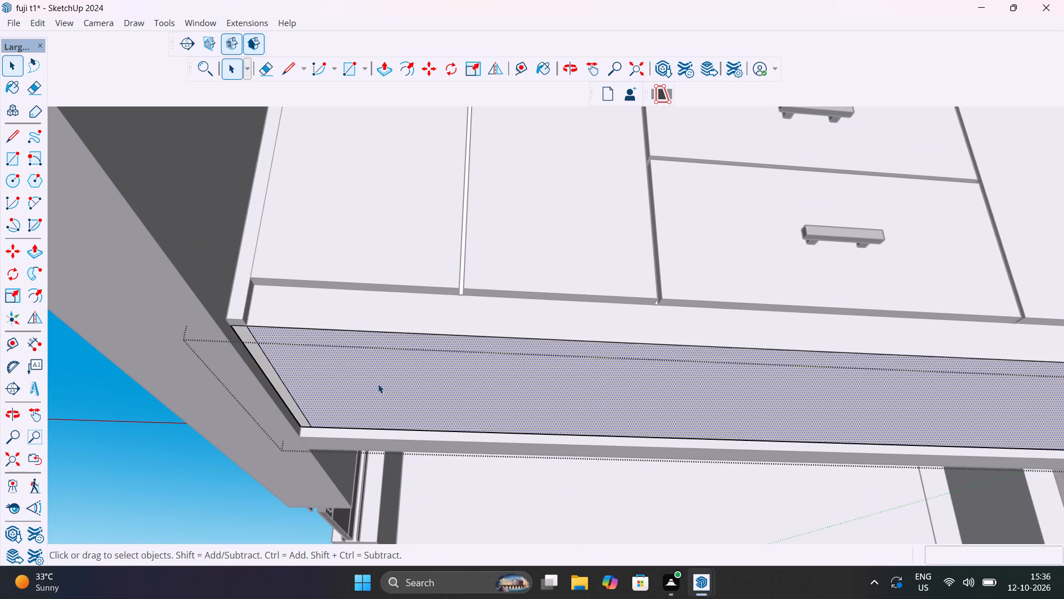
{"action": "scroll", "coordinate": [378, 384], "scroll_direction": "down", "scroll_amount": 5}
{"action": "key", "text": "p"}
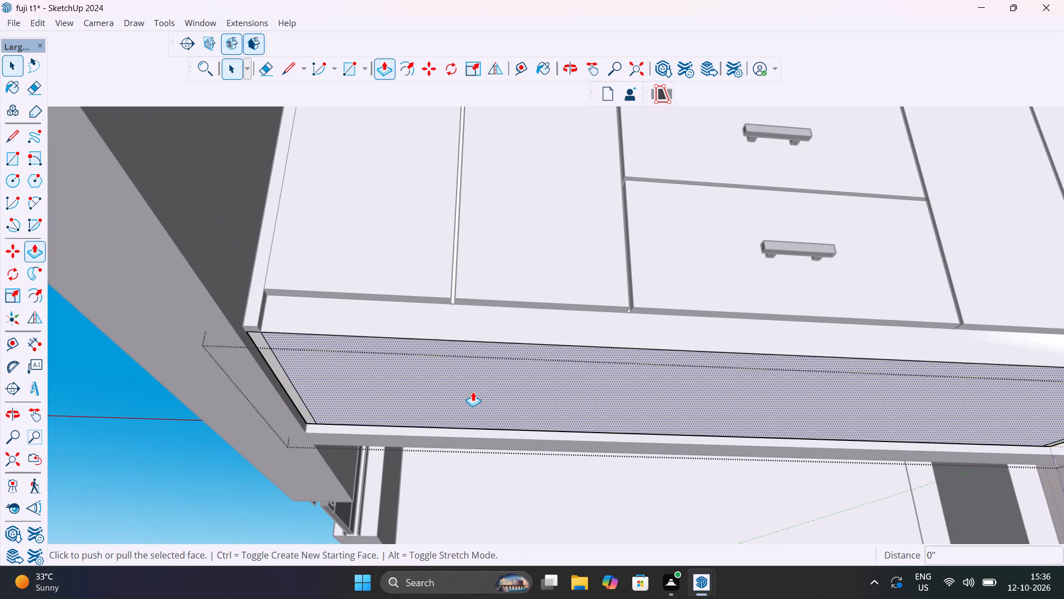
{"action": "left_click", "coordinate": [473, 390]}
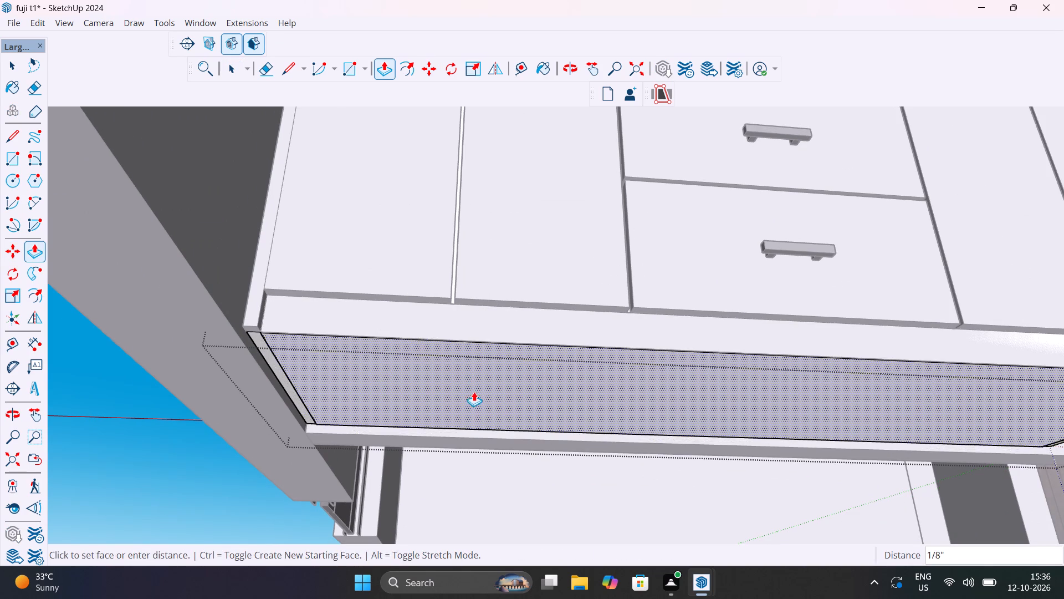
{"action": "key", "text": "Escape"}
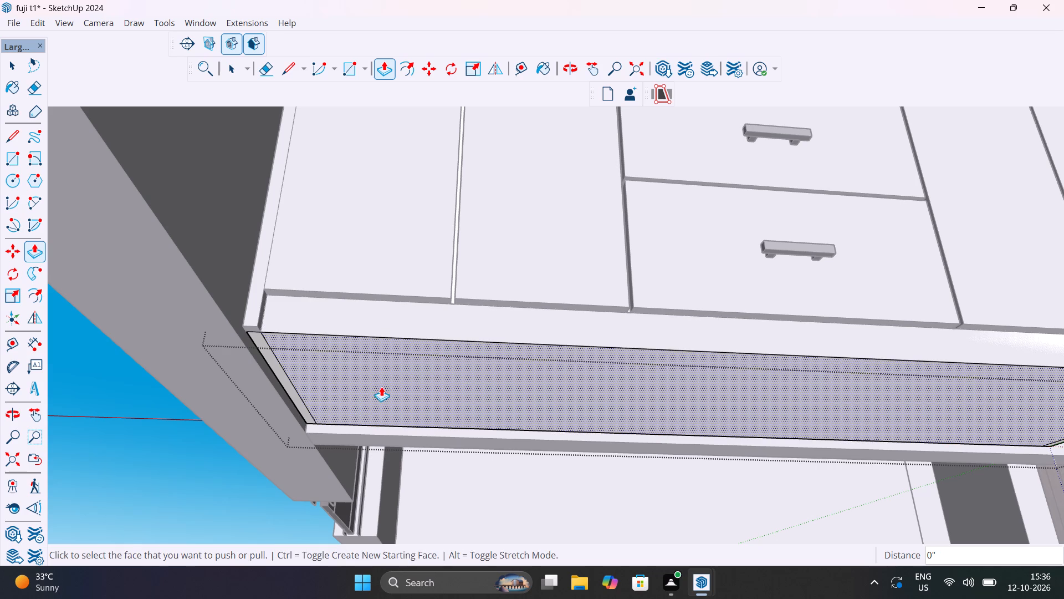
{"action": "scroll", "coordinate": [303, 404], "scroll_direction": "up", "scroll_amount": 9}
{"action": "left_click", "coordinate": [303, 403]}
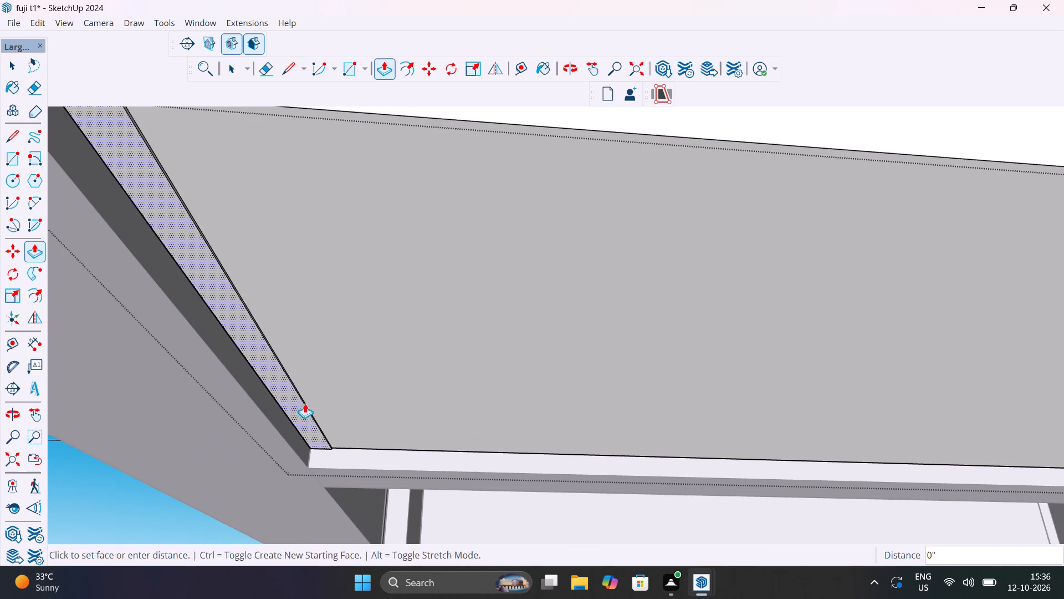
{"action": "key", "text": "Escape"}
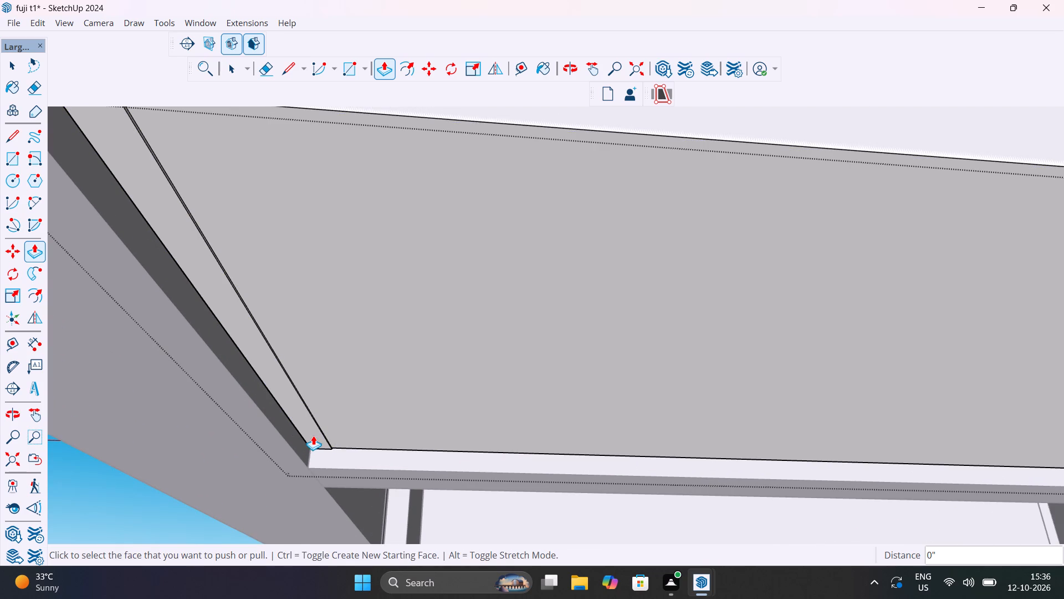
Pull the narrow strips at both ends of the carcass underside down 15/16" to form side supports.
{"action": "left_click", "coordinate": [311, 426]}
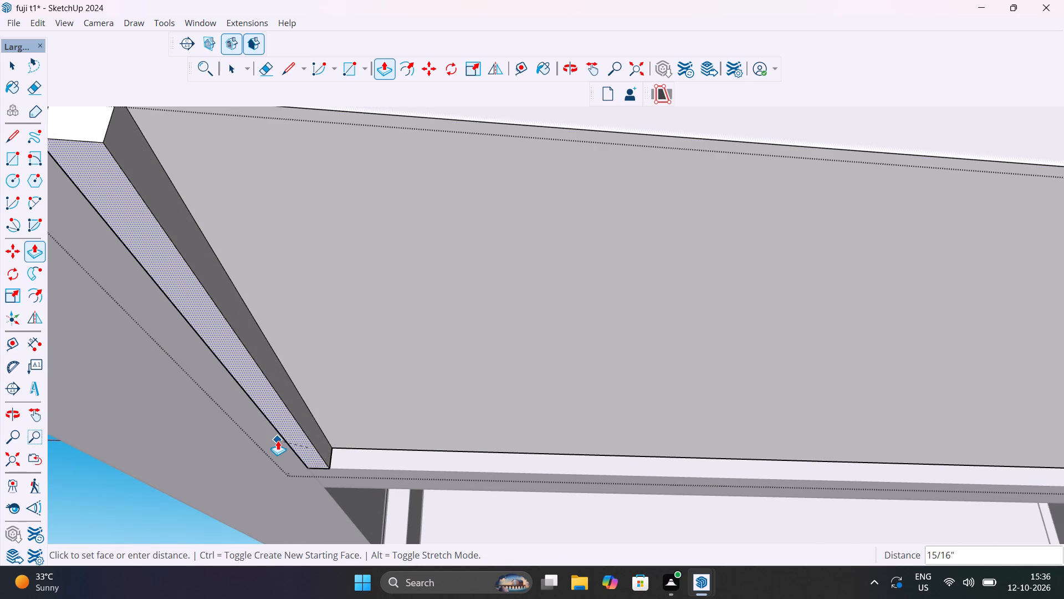
{"action": "left_click", "coordinate": [278, 440]}
{"action": "scroll", "coordinate": [331, 450], "scroll_direction": "down", "scroll_amount": 12}
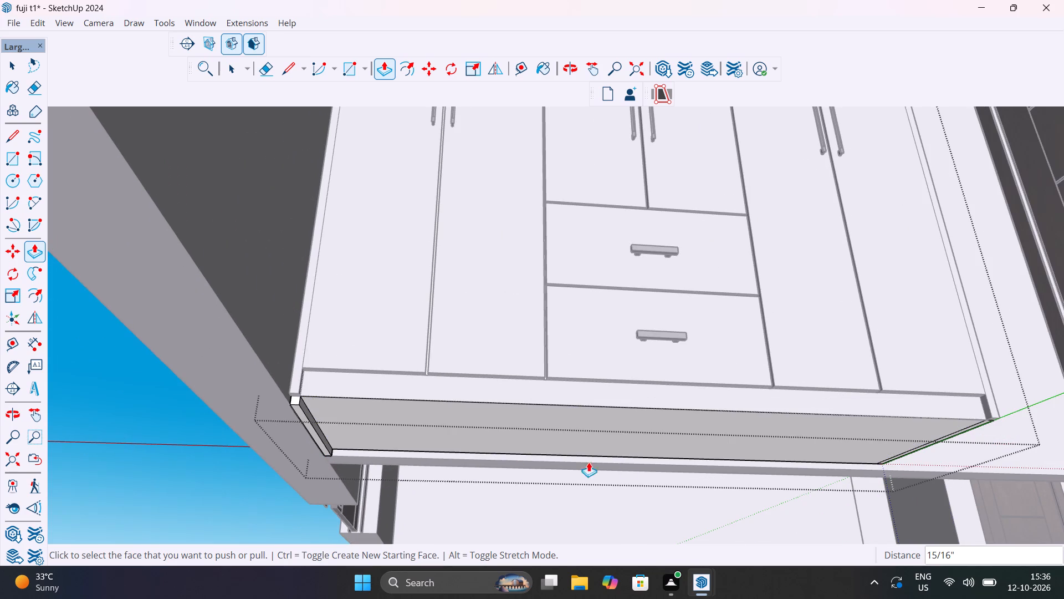
{"action": "scroll", "coordinate": [967, 435], "scroll_direction": "up", "scroll_amount": 11}
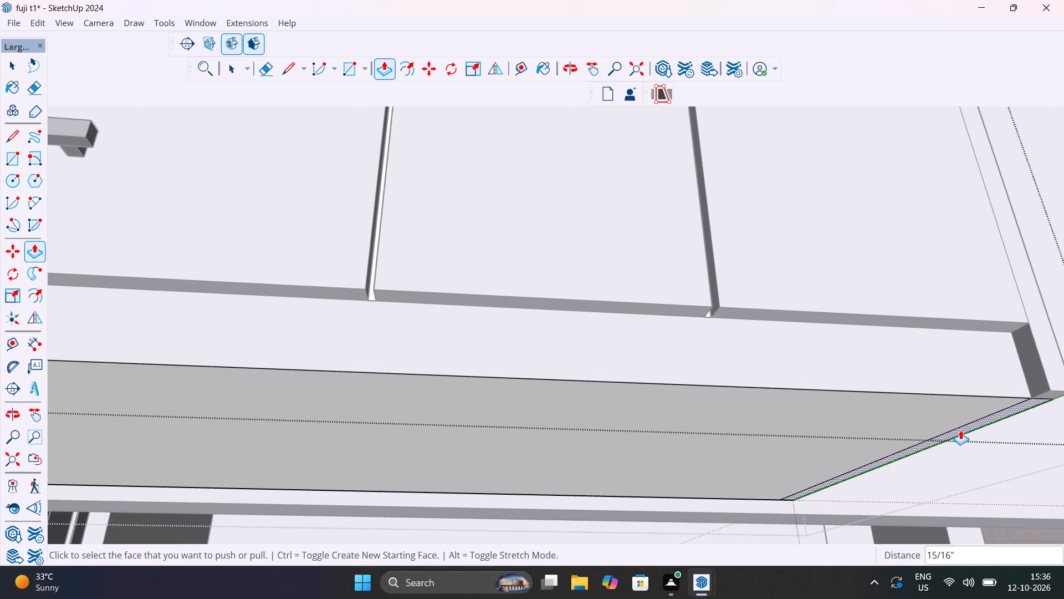
{"action": "double_click", "coordinate": [961, 429]}
{"action": "scroll", "coordinate": [960, 428], "scroll_direction": "down", "scroll_amount": 5}
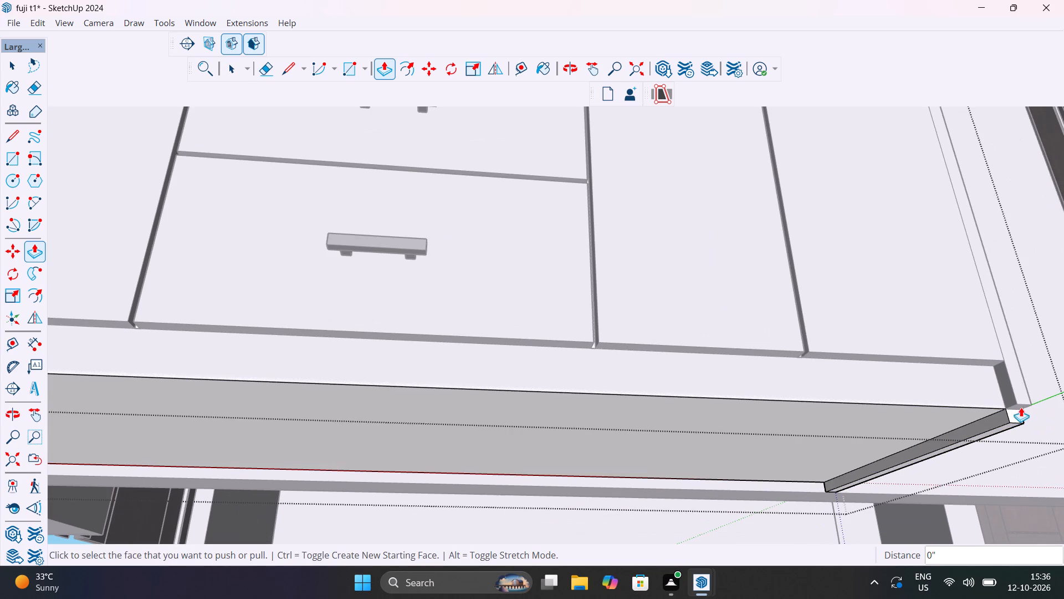
Close the carcass, open the wardrobe front for editing, and pull its right side panel's bottom face down 15/16", level with the support behind.
{"action": "scroll", "coordinate": [1024, 399], "scroll_direction": "up", "scroll_amount": 14}
{"action": "middle_click", "coordinate": [1011, 429]}
{"action": "middle_click_drag", "start_coordinate": [1005, 426], "coordinate": [992, 418]}
{"action": "middle_click_drag", "start_coordinate": [977, 408], "coordinate": [933, 374]}
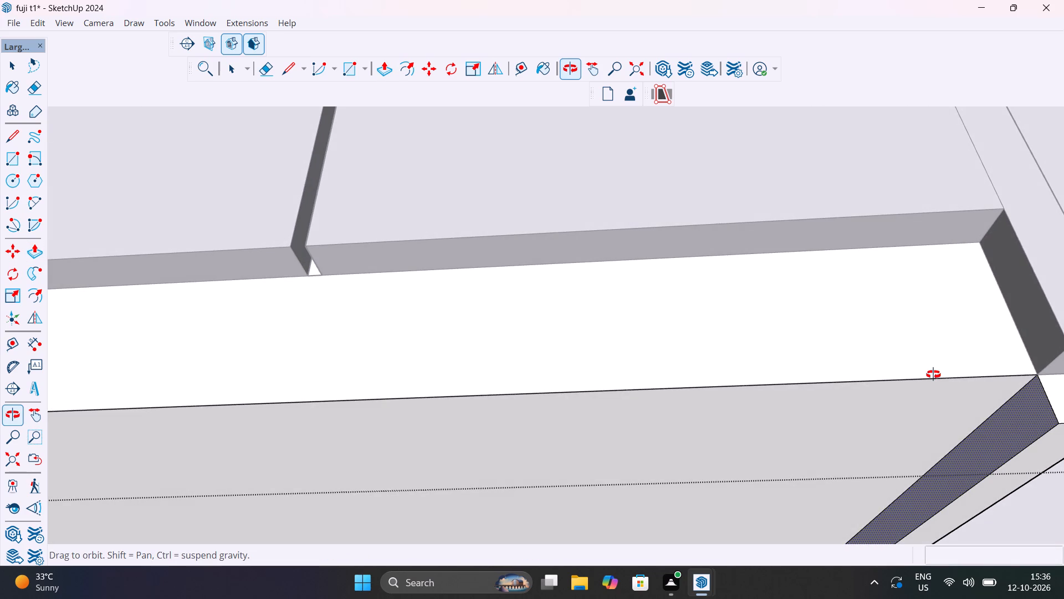
{"action": "middle_click_drag", "start_coordinate": [933, 374], "coordinate": [614, 368]}
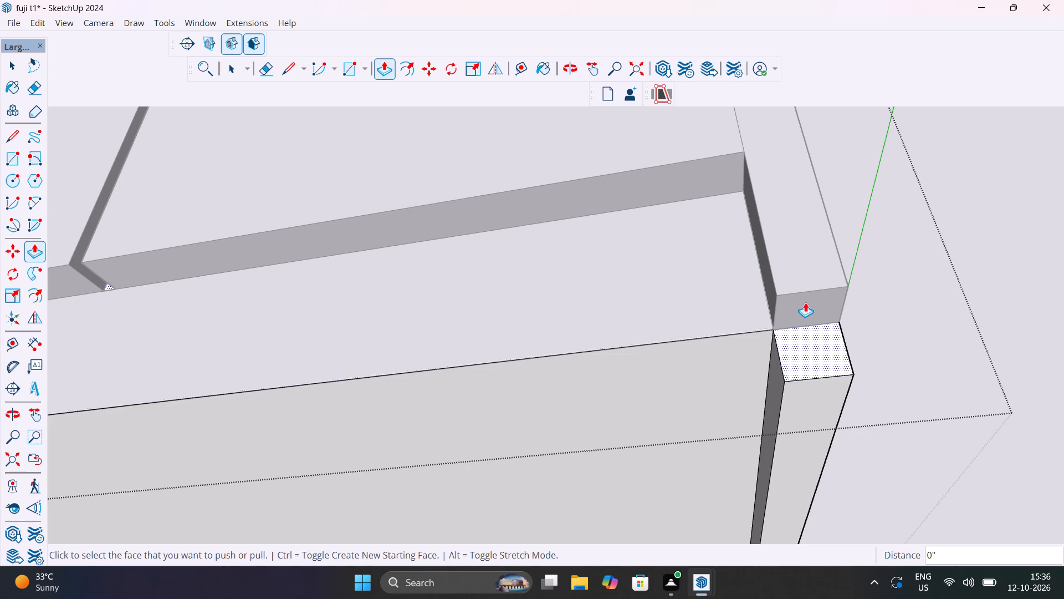
{"action": "key", "text": "space"}
{"action": "left_click", "coordinate": [805, 302]}
{"action": "double_click", "coordinate": [805, 302]}
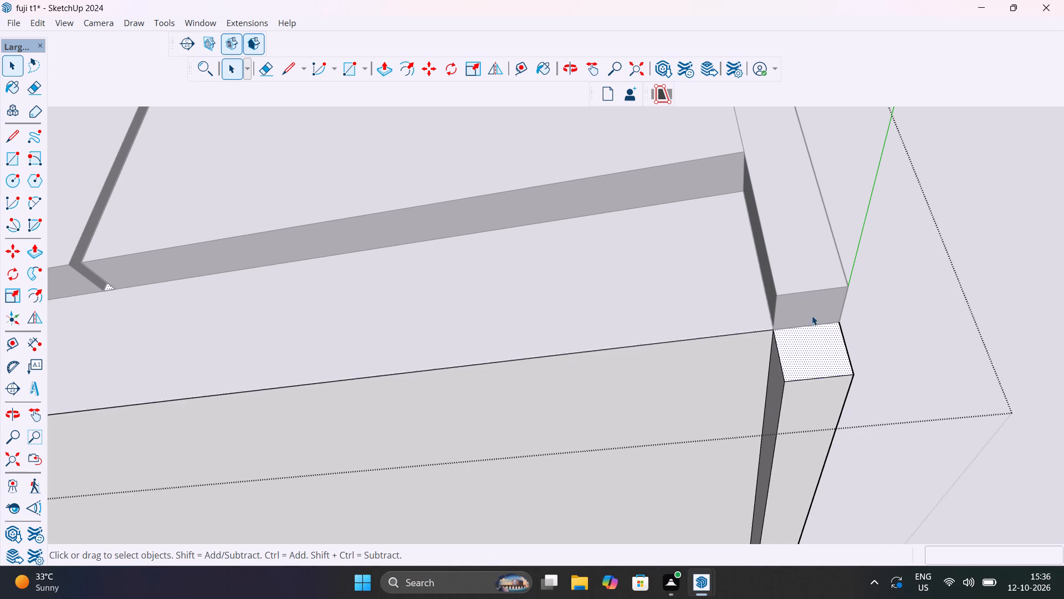
{"action": "left_click", "coordinate": [812, 313]}
{"action": "left_click", "coordinate": [1004, 298]}
{"action": "left_click", "coordinate": [820, 302]}
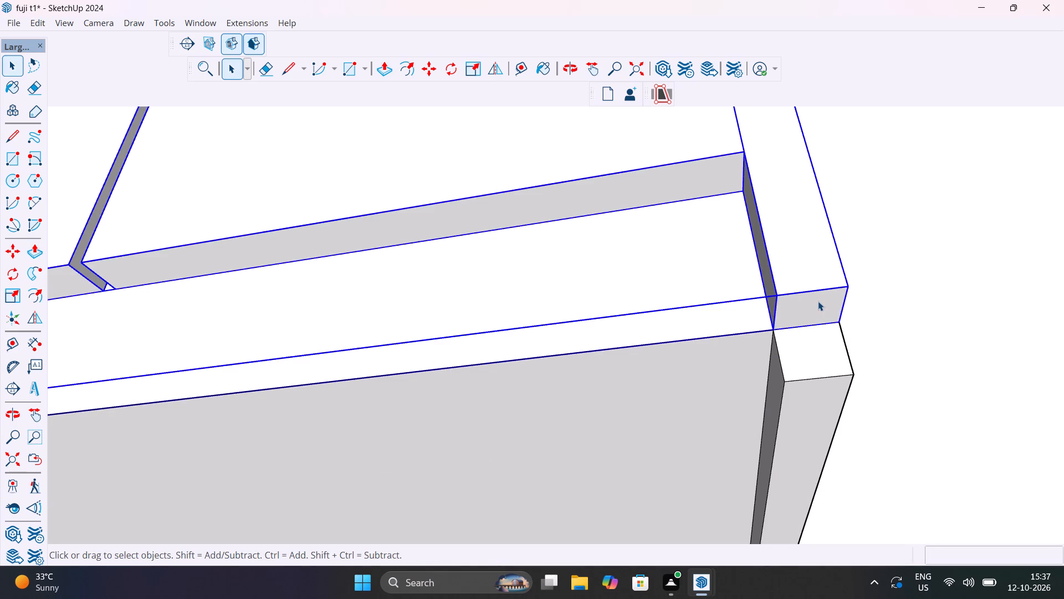
{"action": "double_click", "coordinate": [818, 301]}
{"action": "left_click", "coordinate": [817, 303]}
{"action": "left_click", "coordinate": [817, 303]}
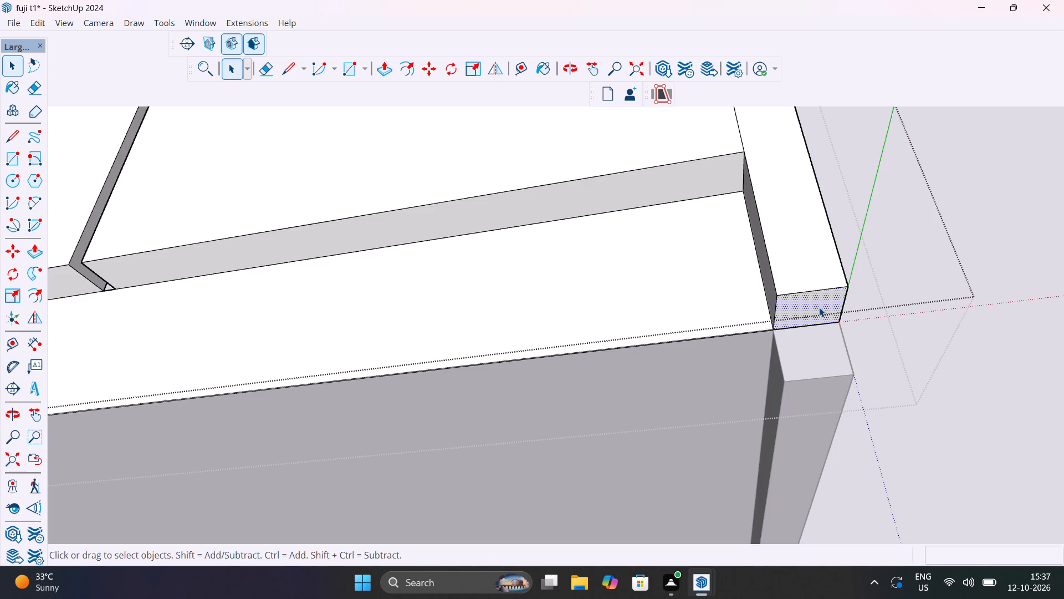
{"action": "key", "text": "p"}
{"action": "left_click", "coordinate": [819, 307]}
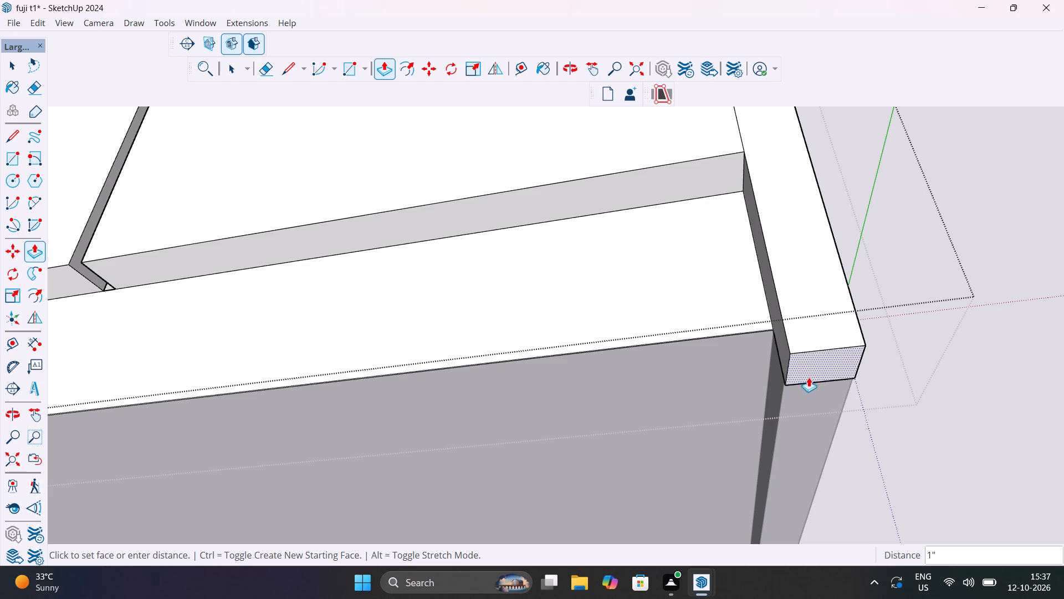
{"action": "left_click", "coordinate": [789, 433]}
Pull the left side panel's bottom face down about 1" to meet the support behind it, and close the wardrobe front for editing.
{"action": "scroll", "coordinate": [801, 418], "scroll_direction": "down", "scroll_amount": 20}
{"action": "scroll", "coordinate": [801, 418], "scroll_direction": "down", "scroll_amount": 5}
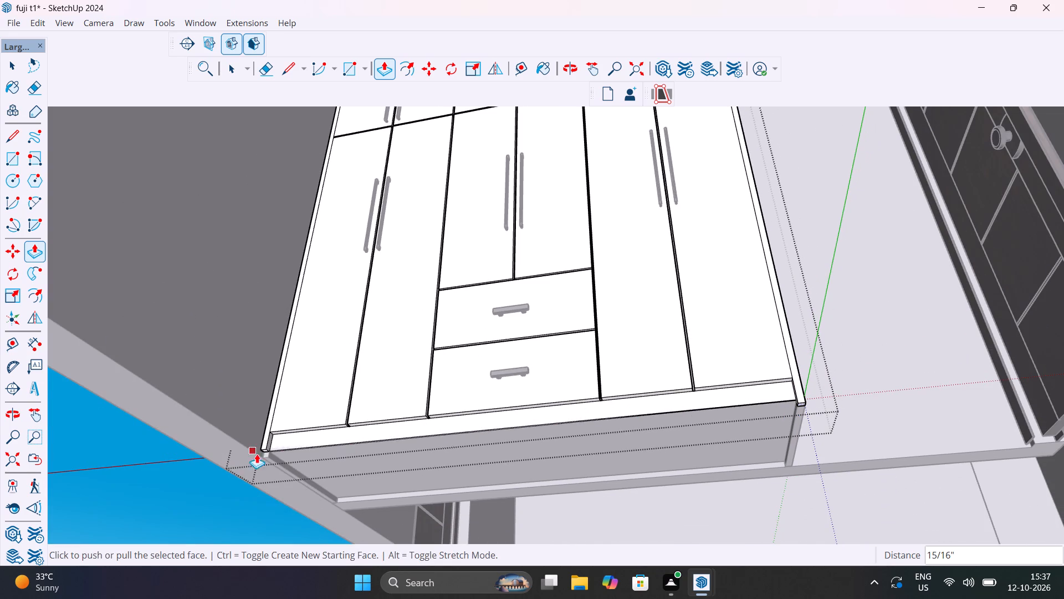
{"action": "scroll", "coordinate": [284, 441], "scroll_direction": "up", "scroll_amount": 12}
{"action": "scroll", "coordinate": [221, 483], "scroll_direction": "up", "scroll_amount": 10}
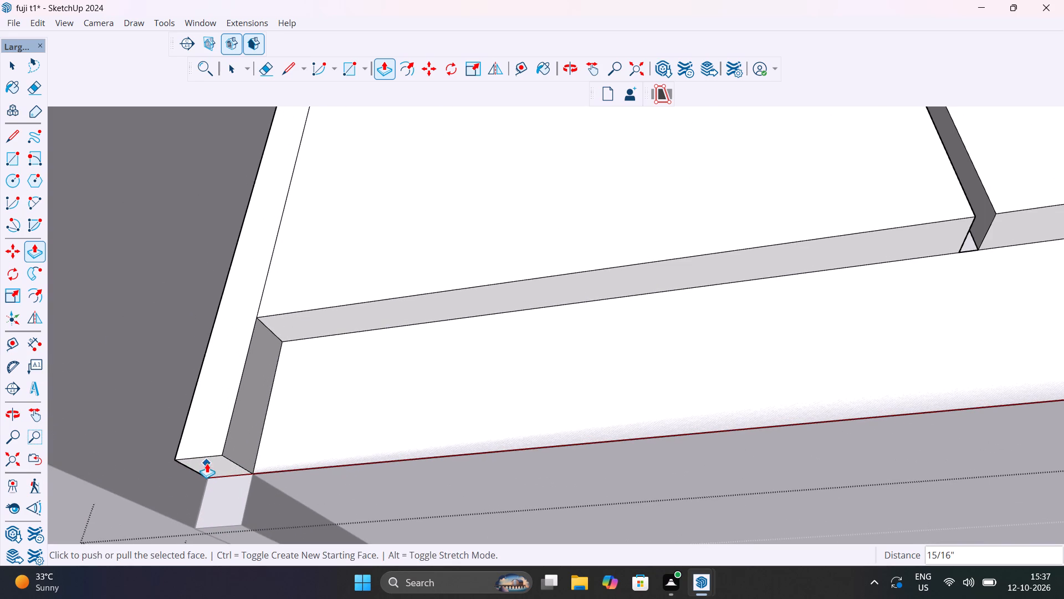
{"action": "key", "text": "space"}
{"action": "left_click", "coordinate": [205, 463]}
{"action": "key", "text": "p"}
{"action": "left_click", "coordinate": [218, 466]}
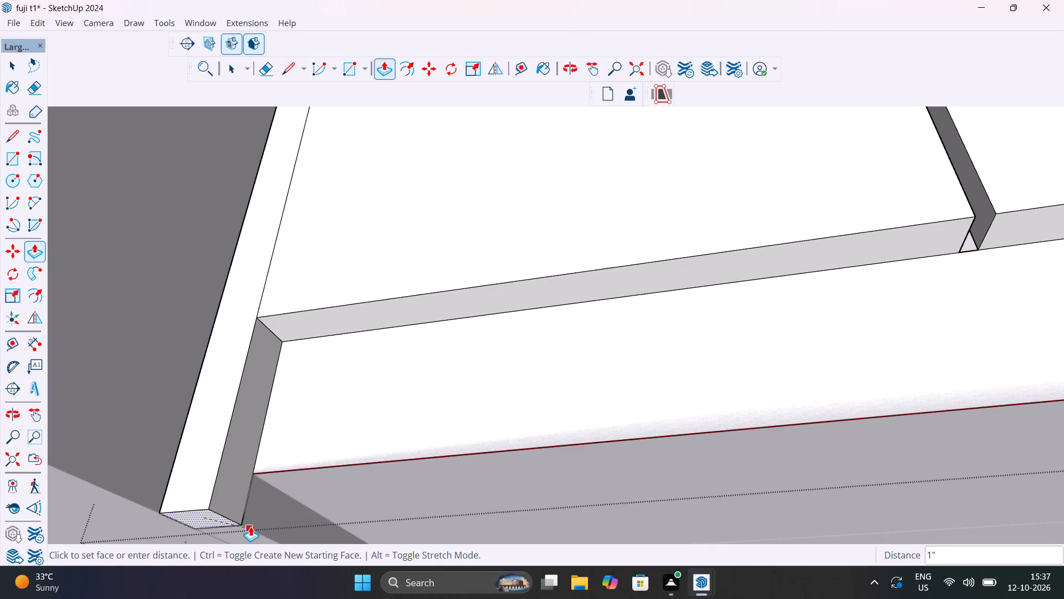
{"action": "middle_click_drag", "start_coordinate": [252, 525], "coordinate": [317, 434], "text": "shift"}
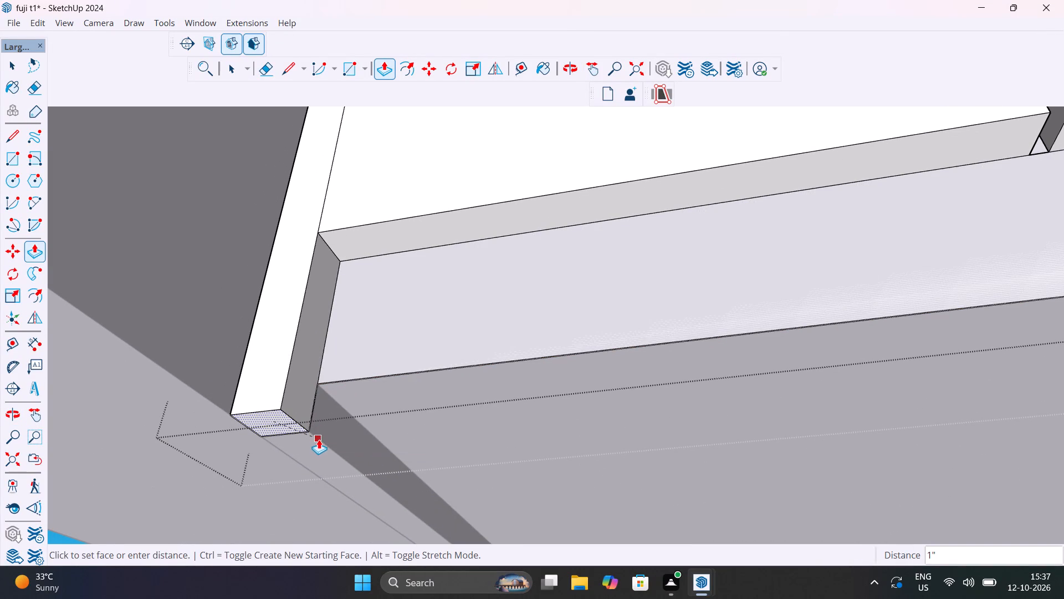
{"action": "left_click", "coordinate": [315, 443]}
{"action": "key", "text": "space"}
{"action": "scroll", "coordinate": [319, 441], "scroll_direction": "down", "scroll_amount": 4}
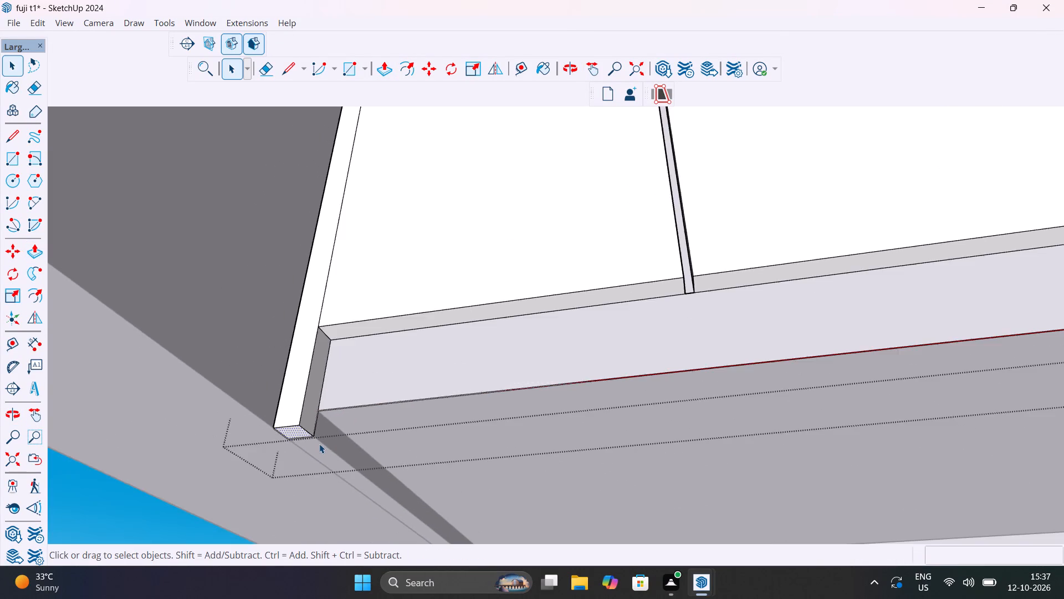
{"action": "scroll", "coordinate": [319, 444], "scroll_direction": "down", "scroll_amount": 18}
{"action": "left_click_drag", "start_coordinate": [214, 508], "coordinate": [221, 509]}
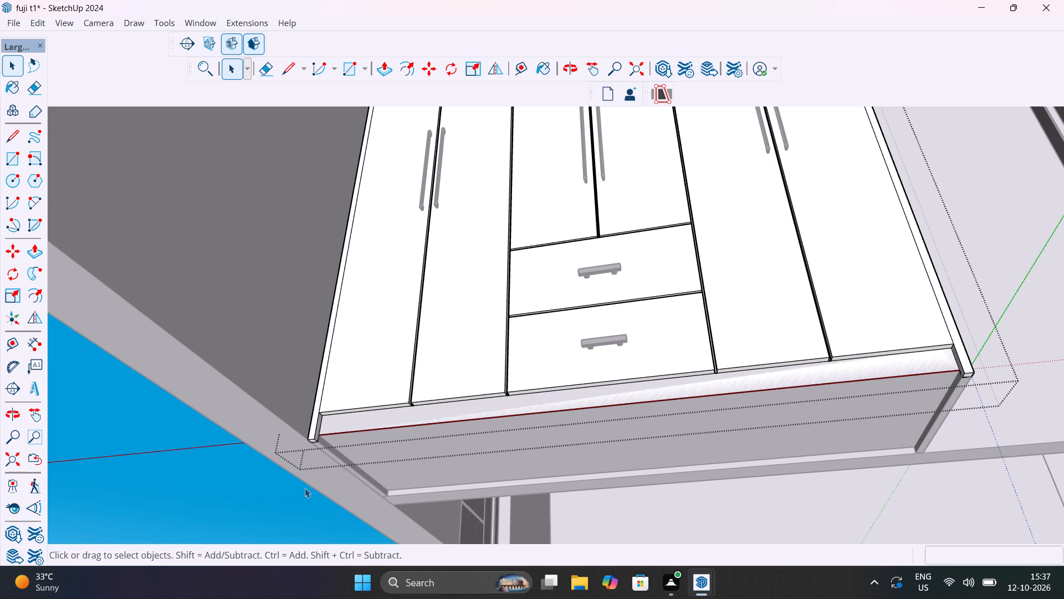
{"action": "left_click", "coordinate": [236, 468]}
Inspect the wardrobe's extended side panels and raised base from below and from the front.
{"action": "middle_click_drag", "start_coordinate": [359, 451], "coordinate": [406, 598]}
{"action": "scroll", "coordinate": [426, 445], "scroll_direction": "up", "scroll_amount": 5}
{"action": "middle_click_drag", "start_coordinate": [415, 444], "coordinate": [345, 332]}
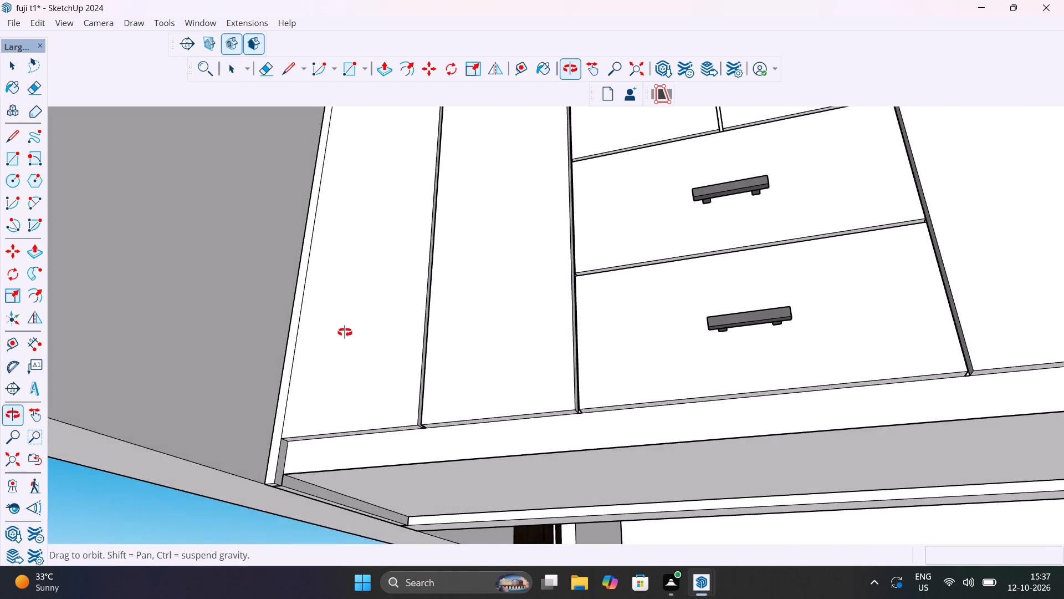
{"action": "middle_click_drag", "start_coordinate": [345, 332], "coordinate": [305, 372]}
{"action": "scroll", "coordinate": [355, 403], "scroll_direction": "down", "scroll_amount": 7}
{"action": "middle_click_drag", "start_coordinate": [456, 413], "coordinate": [560, 526]}
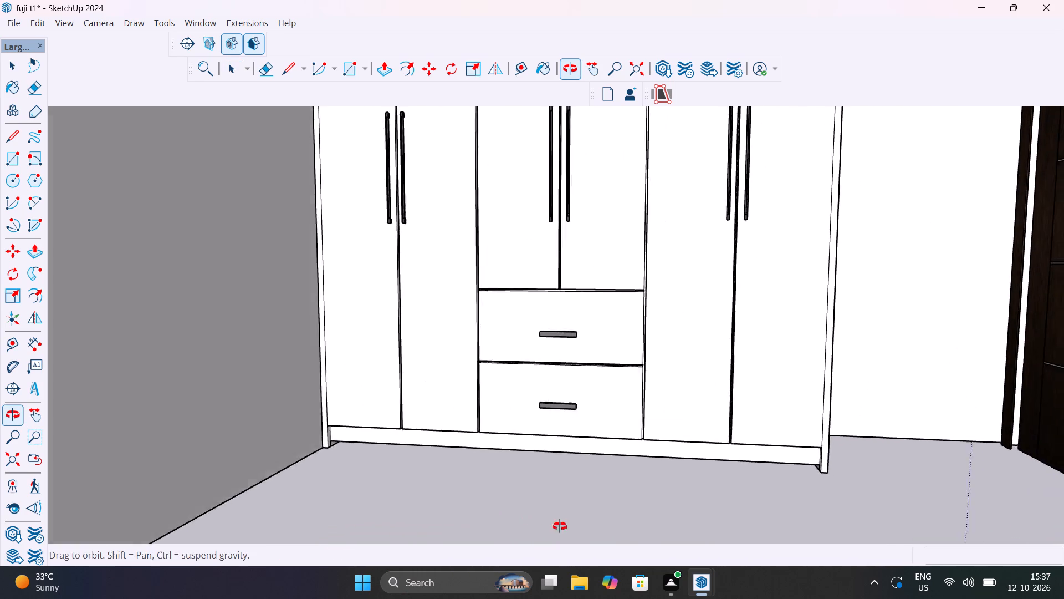
Browse the built-in Window Coverings and Wood material collections for a suitable wardrobe finish.
{"action": "middle_click_drag", "start_coordinate": [560, 526], "coordinate": [637, 546]}
{"action": "scroll", "coordinate": [626, 543], "scroll_direction": "down", "scroll_amount": 7}
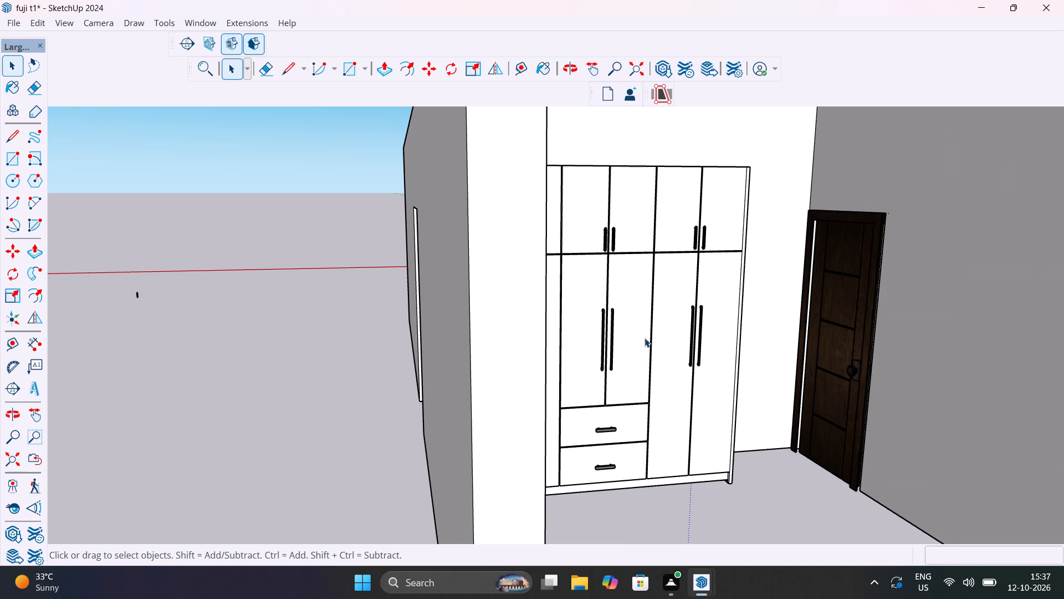
{"action": "scroll", "coordinate": [644, 338], "scroll_direction": "up", "scroll_amount": 5}
{"action": "middle_click_drag", "start_coordinate": [640, 342], "coordinate": [516, 334]}
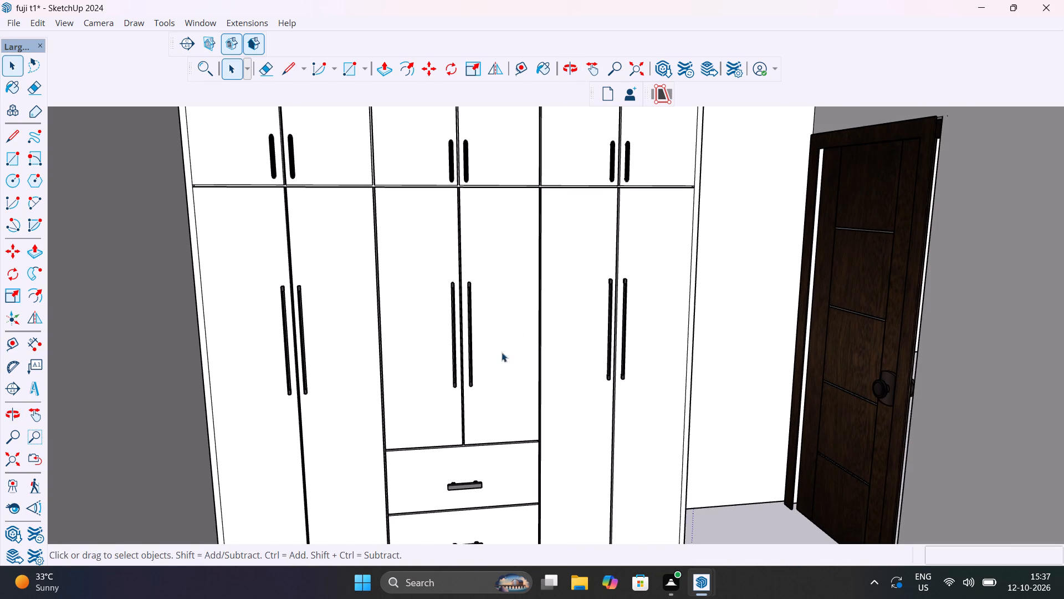
{"action": "scroll", "coordinate": [507, 367], "scroll_direction": "down", "scroll_amount": 11}
{"action": "key", "text": "b"}
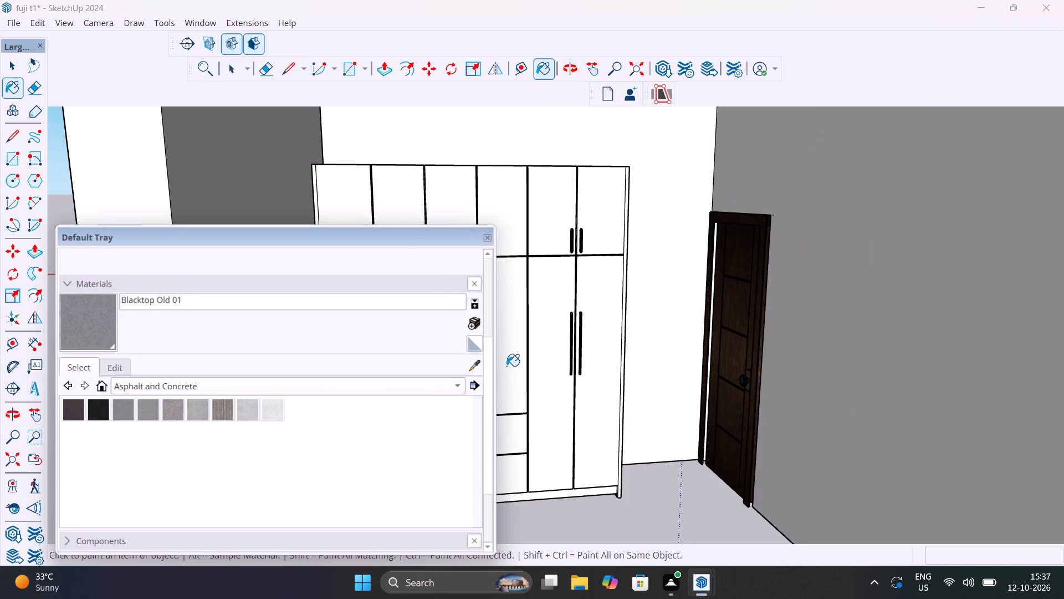
{"action": "left_click_drag", "start_coordinate": [350, 237], "coordinate": [912, 156]}
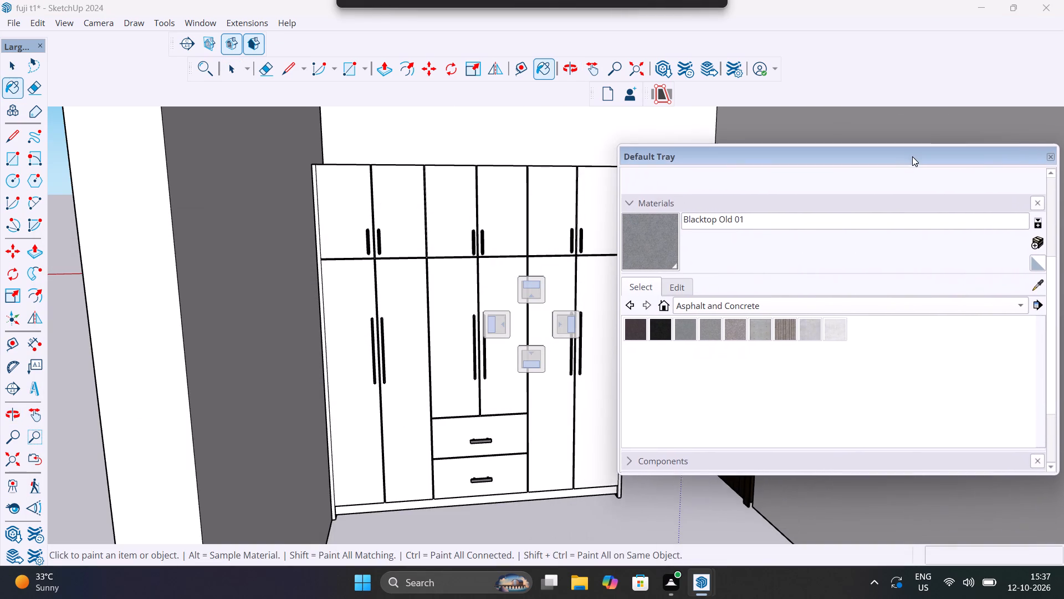
{"action": "left_click_drag", "start_coordinate": [912, 156], "coordinate": [913, 149]}
{"action": "left_click", "coordinate": [1017, 296]}
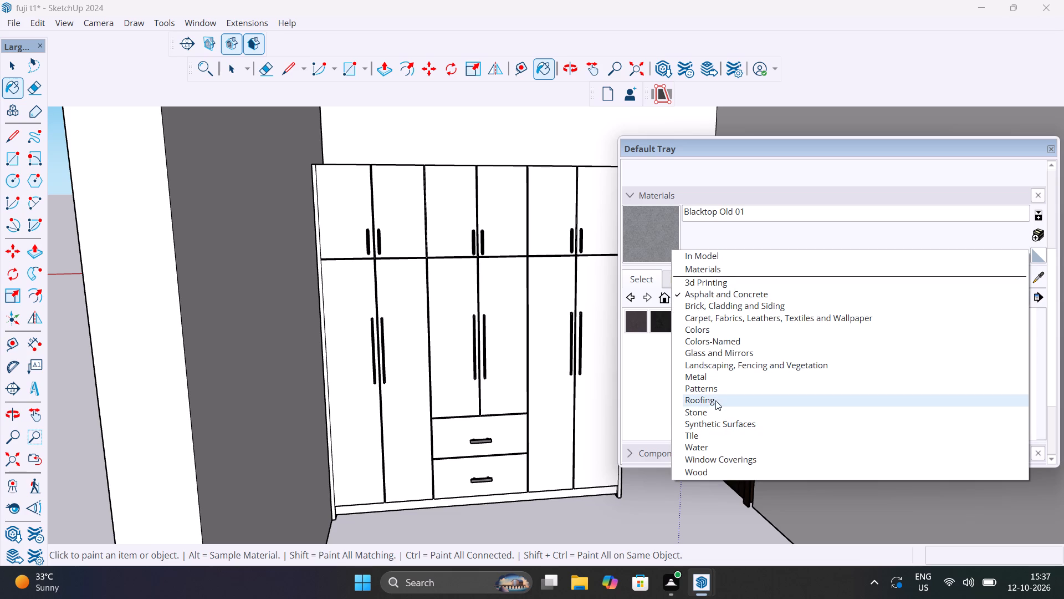
{"action": "left_click", "coordinate": [715, 464]}
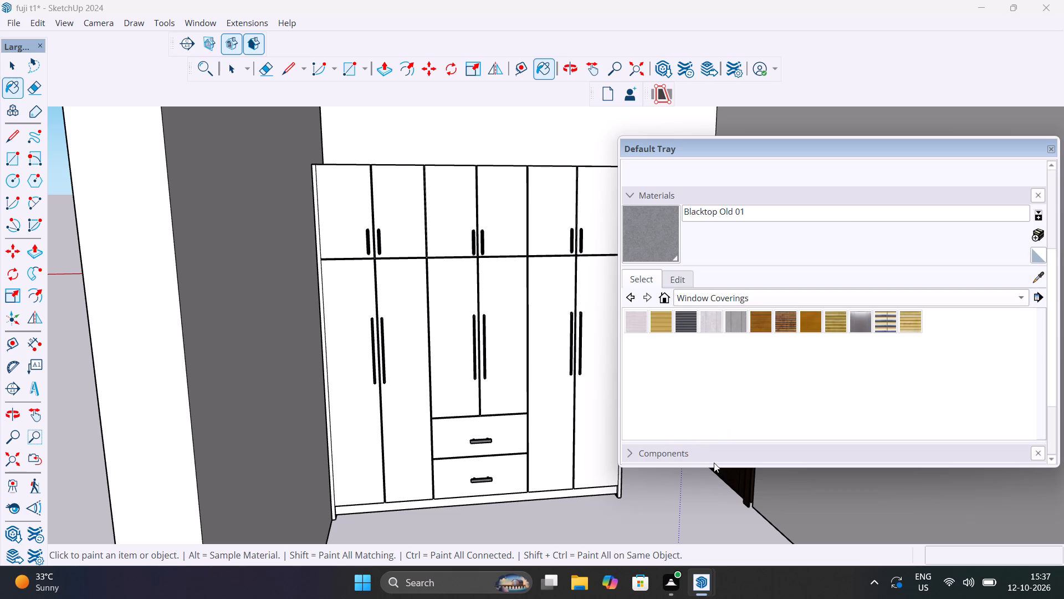
{"action": "left_click", "coordinate": [1021, 293]}
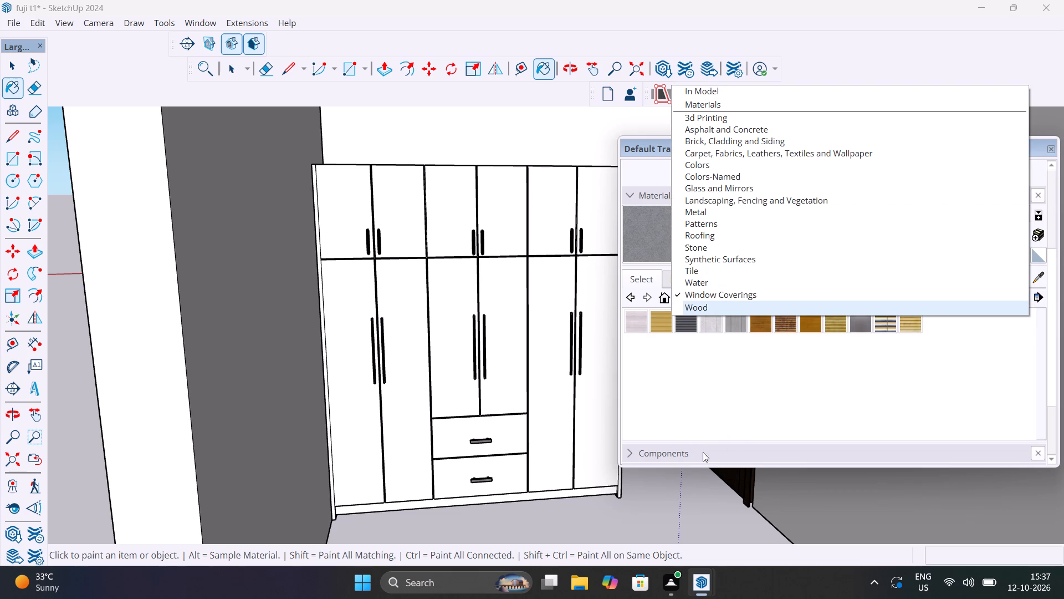
{"action": "left_click", "coordinate": [745, 312]}
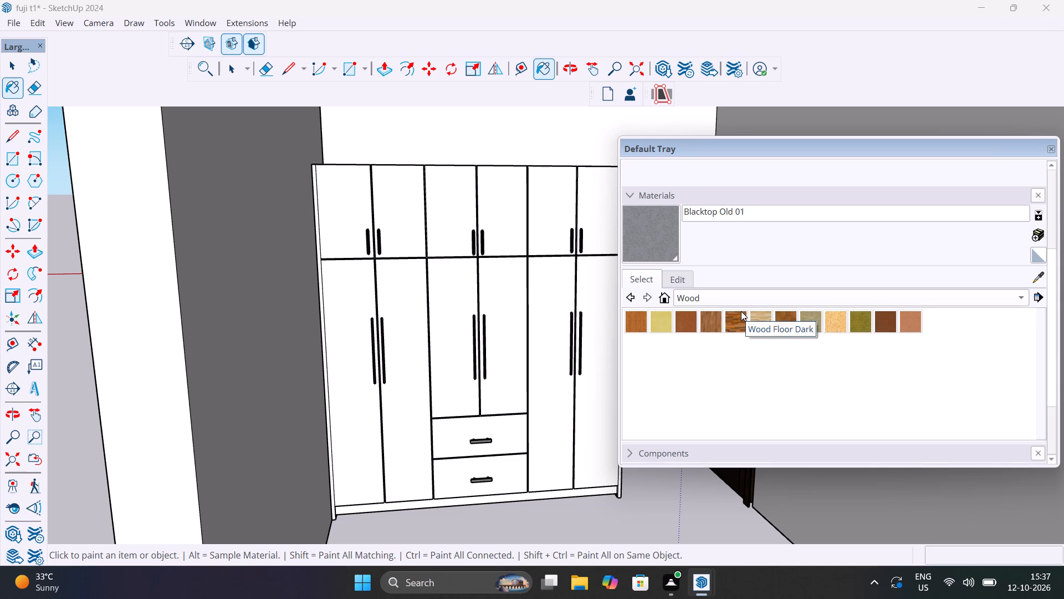
{"action": "left_click", "coordinate": [1051, 149]}
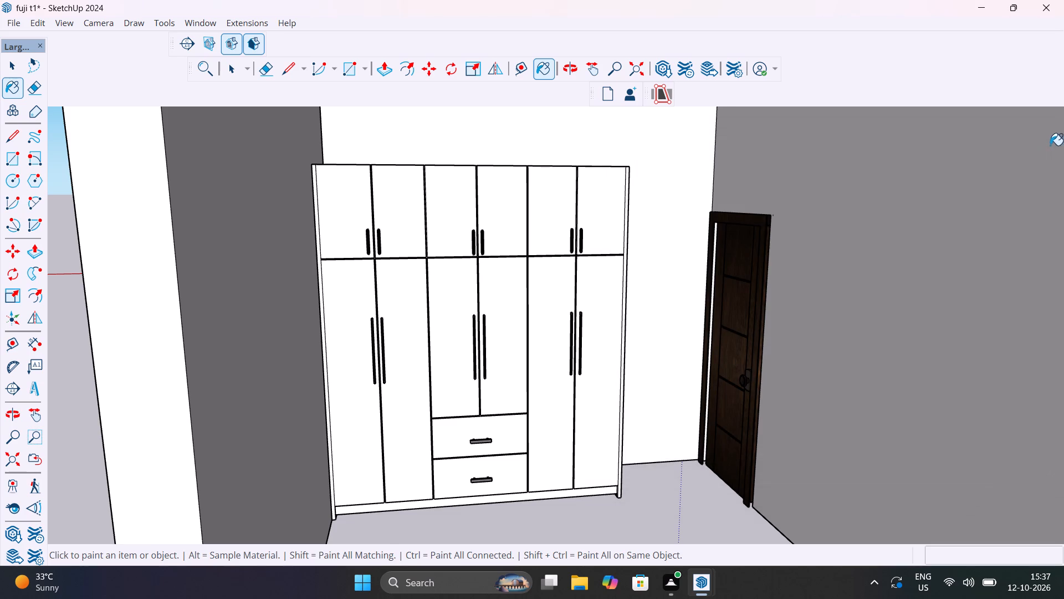
Show the V-Ray for SketchUp toolbar.
{"action": "right_click", "coordinate": [640, 26]}
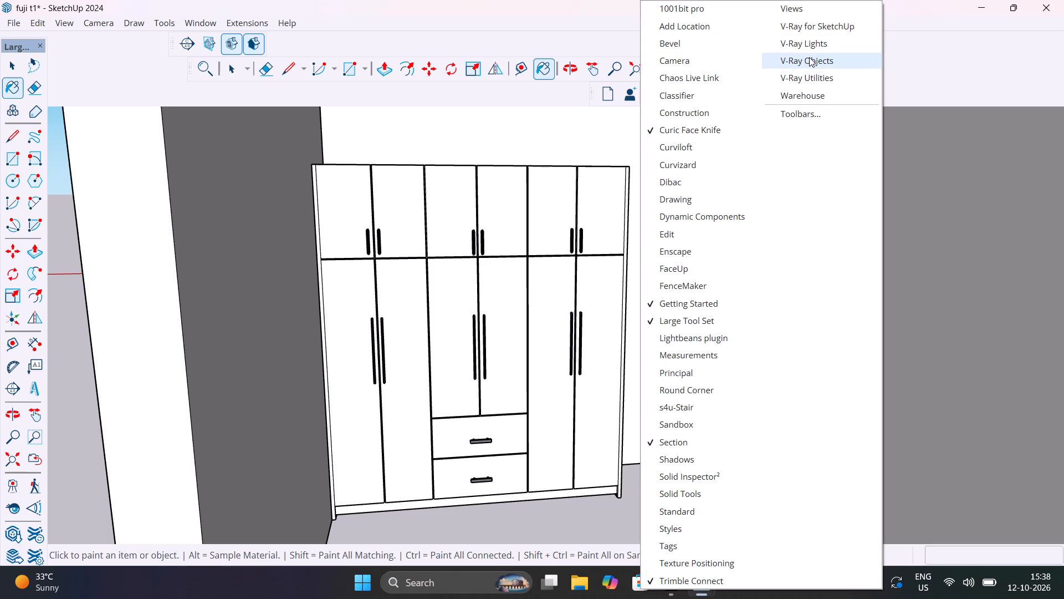
{"action": "left_click", "coordinate": [812, 27]}
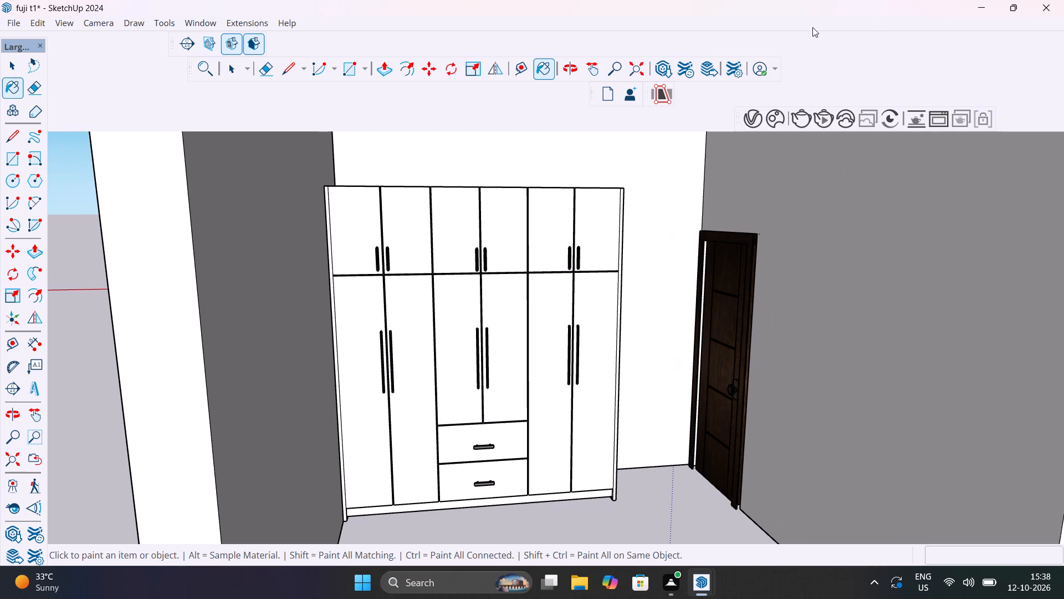
Search Chaos Cosmos for wood and import the already downloaded Wood 13-11 100cm material into the scene.
{"action": "left_click", "coordinate": [778, 118]}
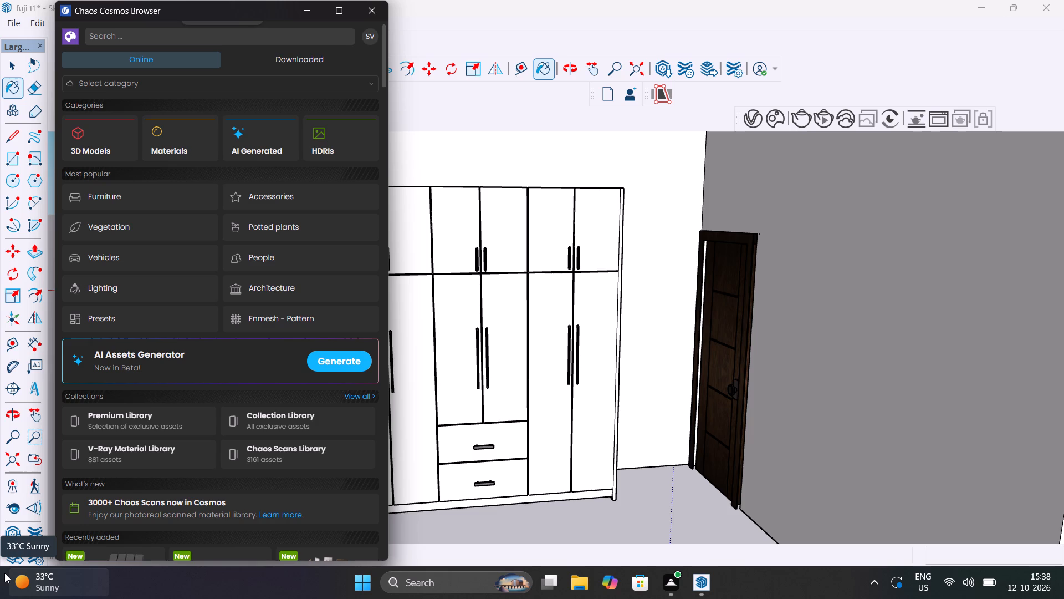
{"action": "left_click", "coordinate": [301, 32]}
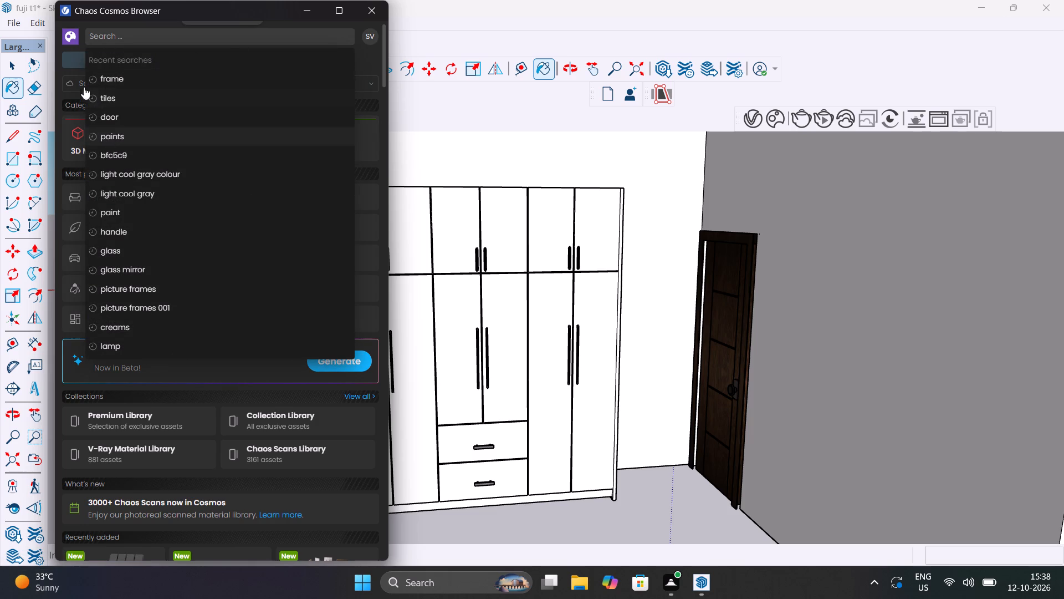
{"action": "key", "text": "w"}
{"action": "key", "text": "o"}
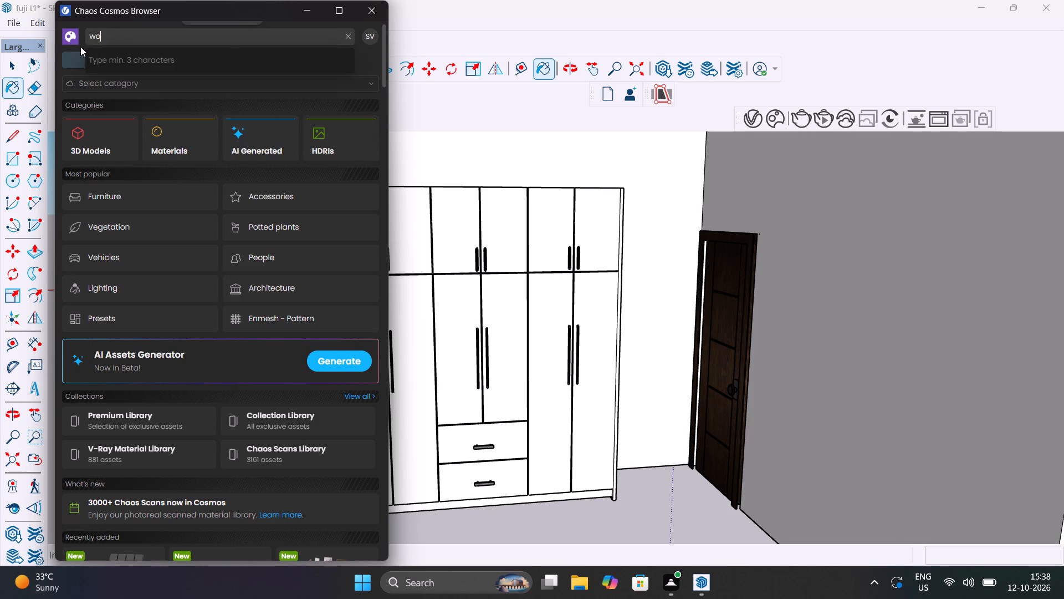
{"action": "key", "text": "o"}
{"action": "key", "text": "d"}
{"action": "key", "text": "space"}
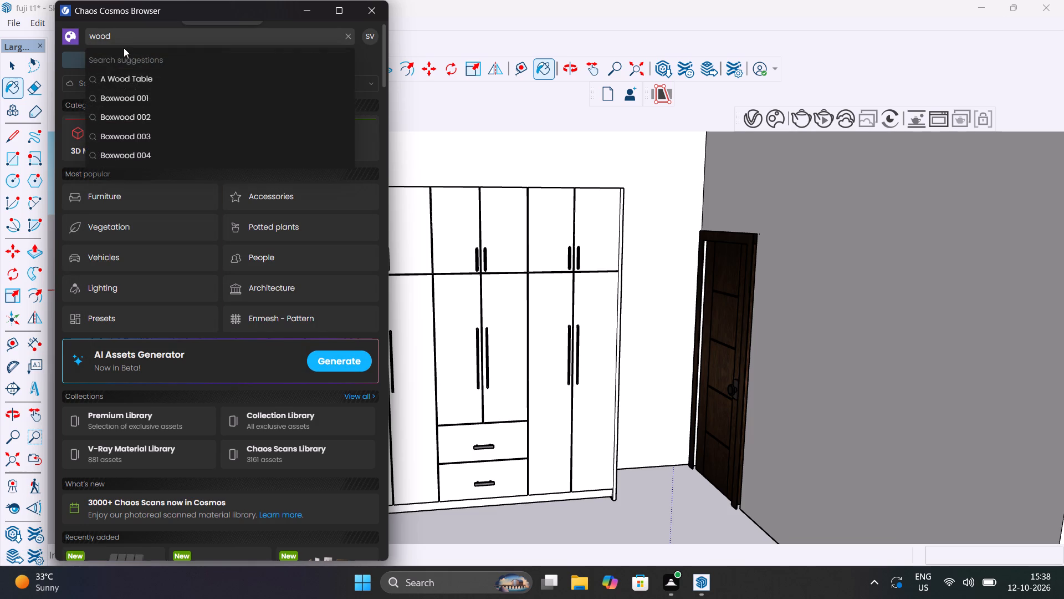
{"action": "key", "text": "Return"}
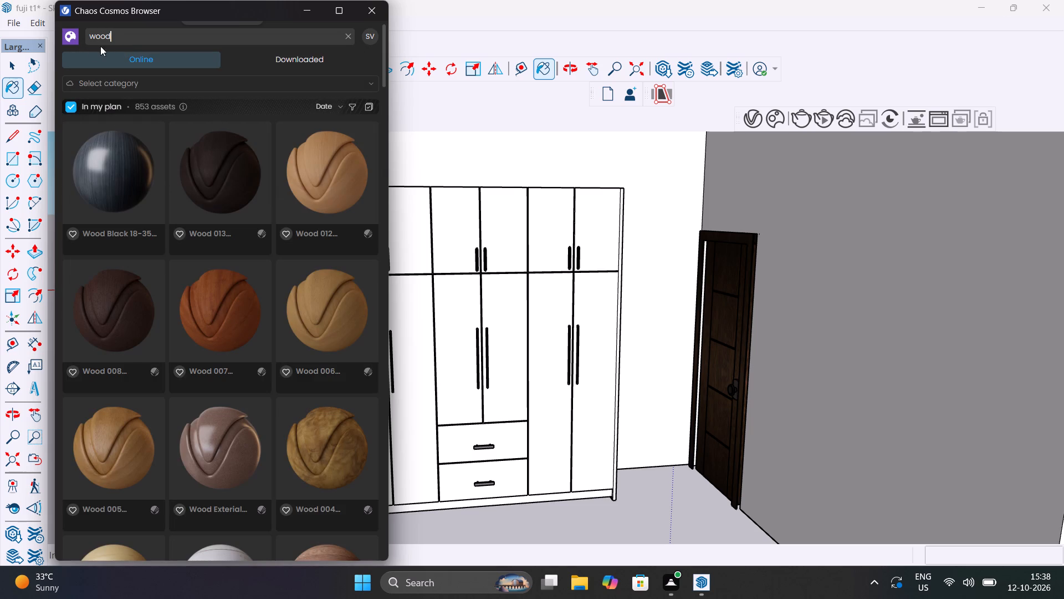
{"action": "scroll", "coordinate": [196, 297], "scroll_direction": "down", "scroll_amount": 4}
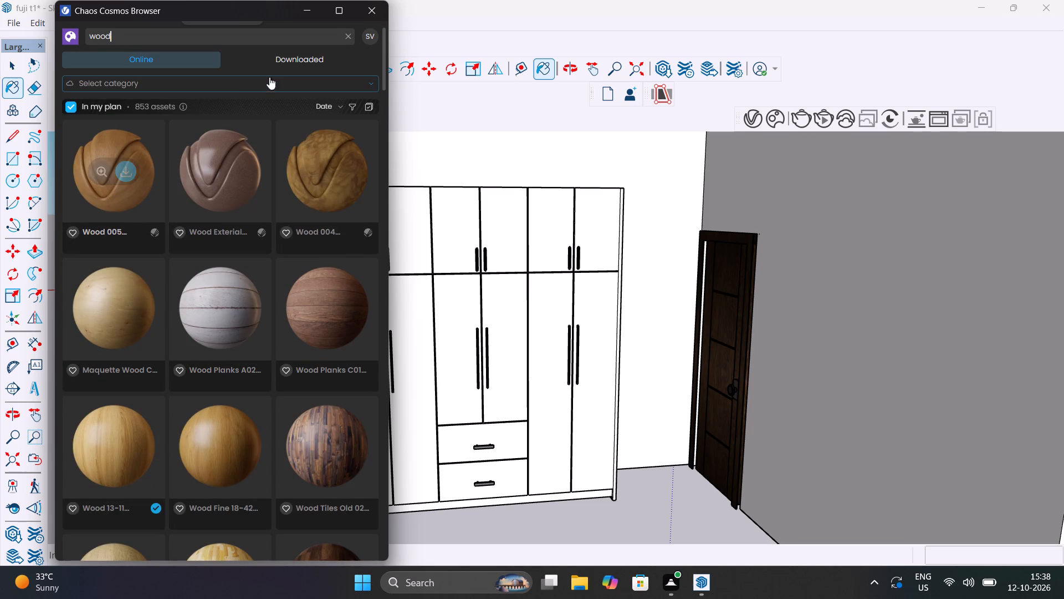
{"action": "left_click", "coordinate": [284, 63]}
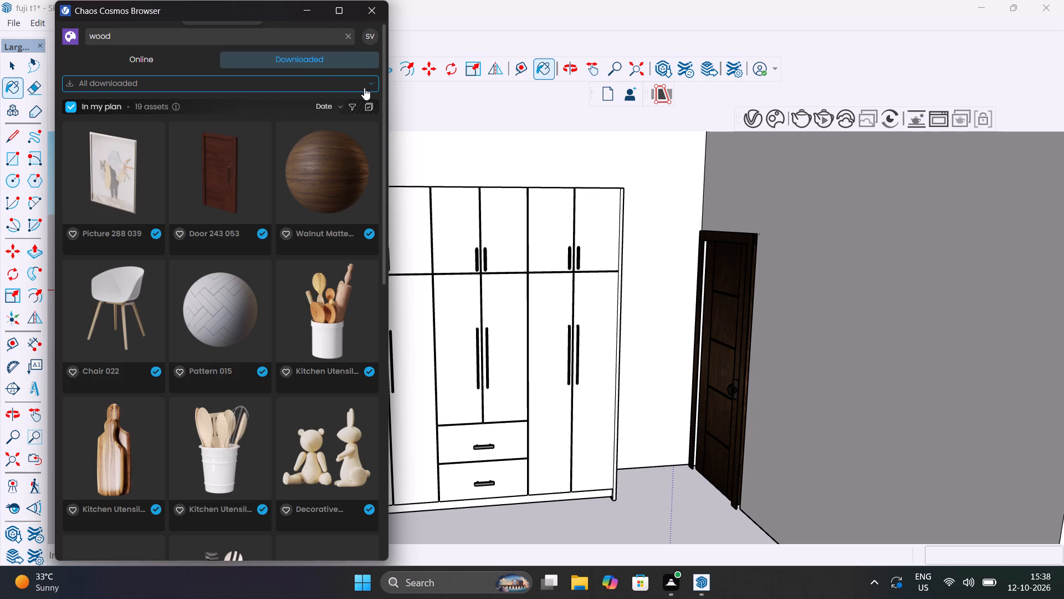
{"action": "scroll", "coordinate": [294, 227], "scroll_direction": "down", "scroll_amount": 6}
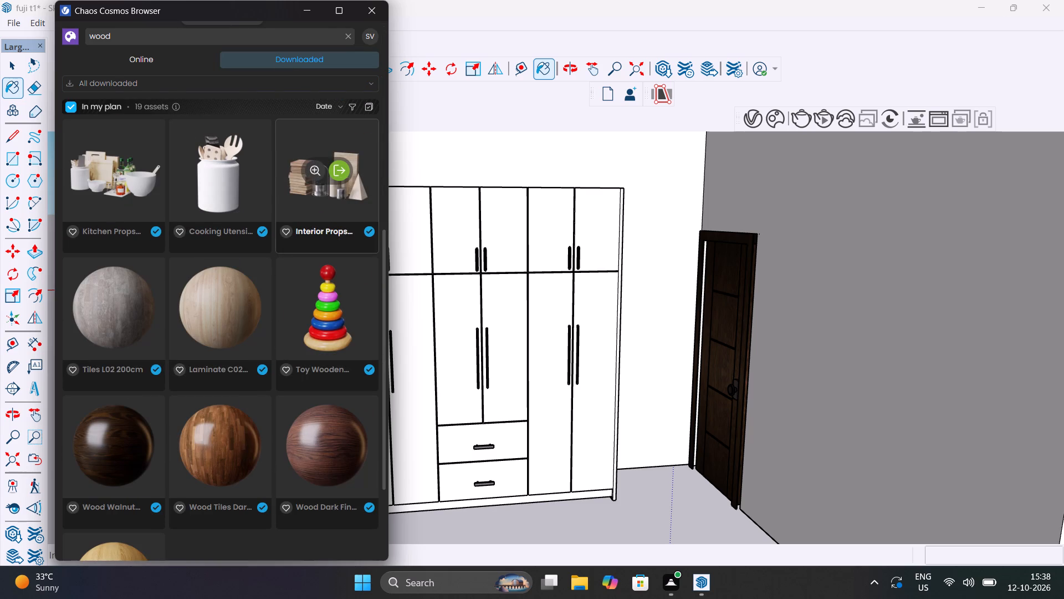
{"action": "scroll", "coordinate": [296, 274], "scroll_direction": "down", "scroll_amount": 3}
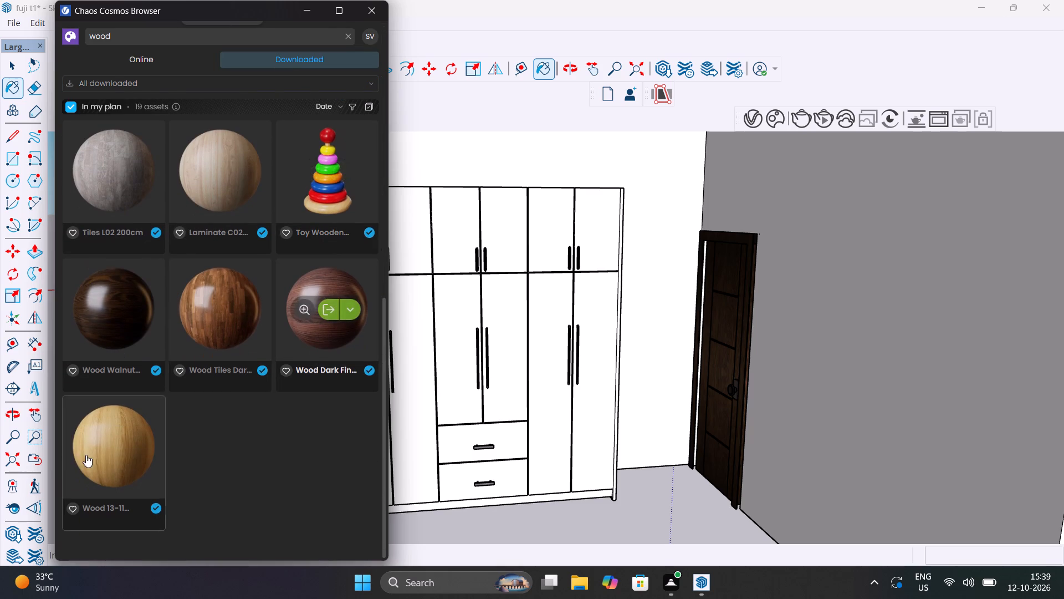
{"action": "left_click", "coordinate": [114, 451]}
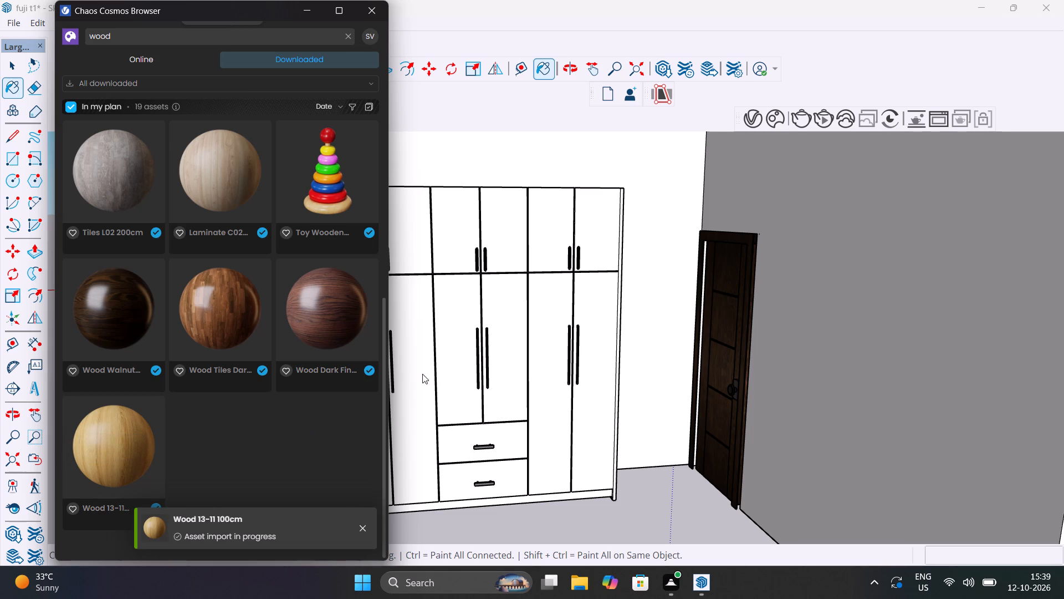
Open the V-Ray Asset Editor and place it clear of the wardrobe.
{"action": "left_click", "coordinate": [756, 119]}
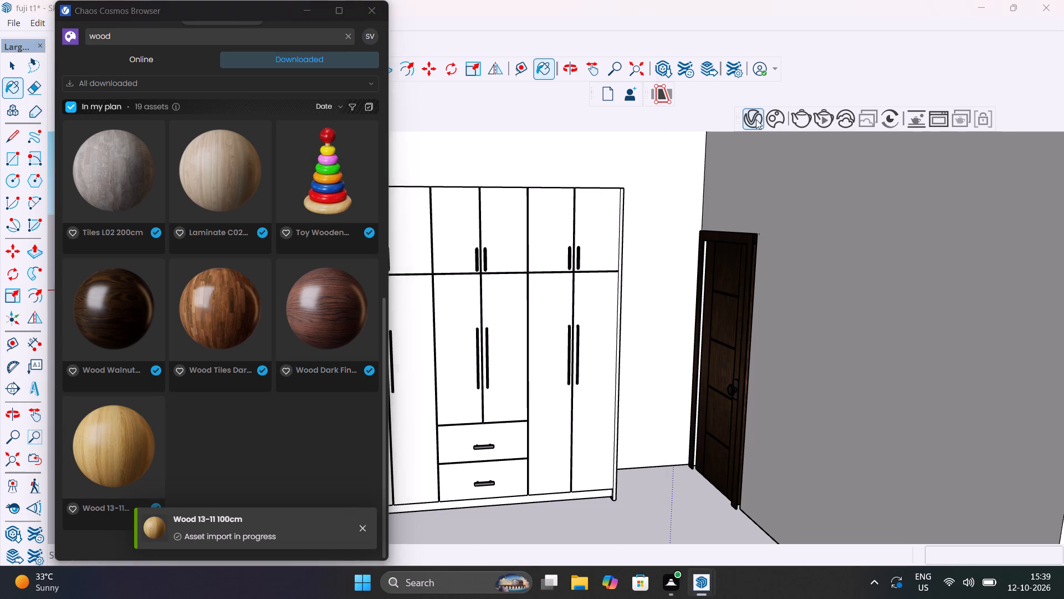
{"action": "left_click_drag", "start_coordinate": [525, 49], "coordinate": [869, 78]}
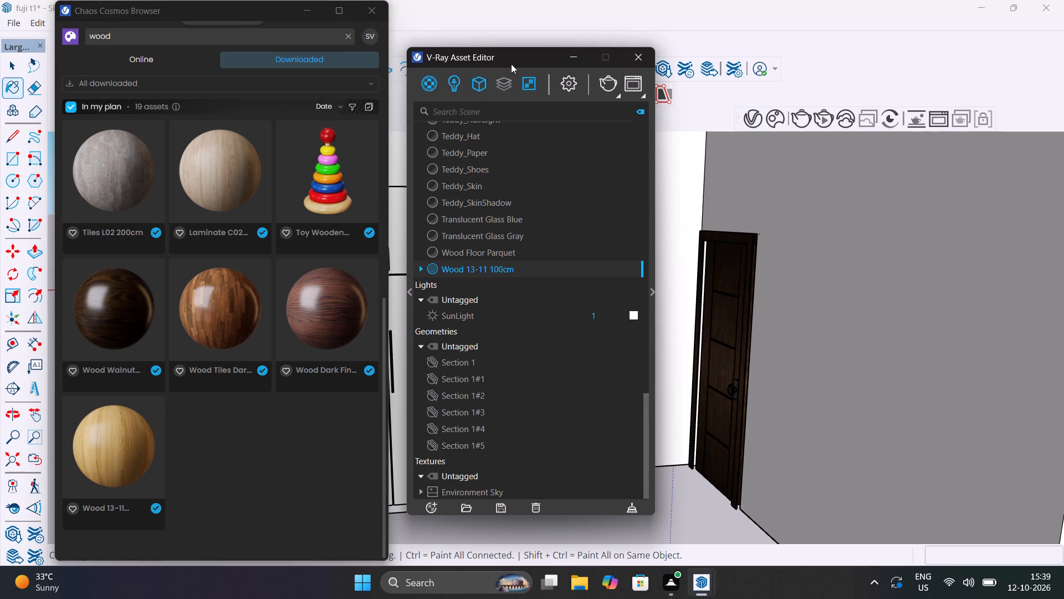
{"action": "left_click_drag", "start_coordinate": [500, 55], "coordinate": [848, 75]}
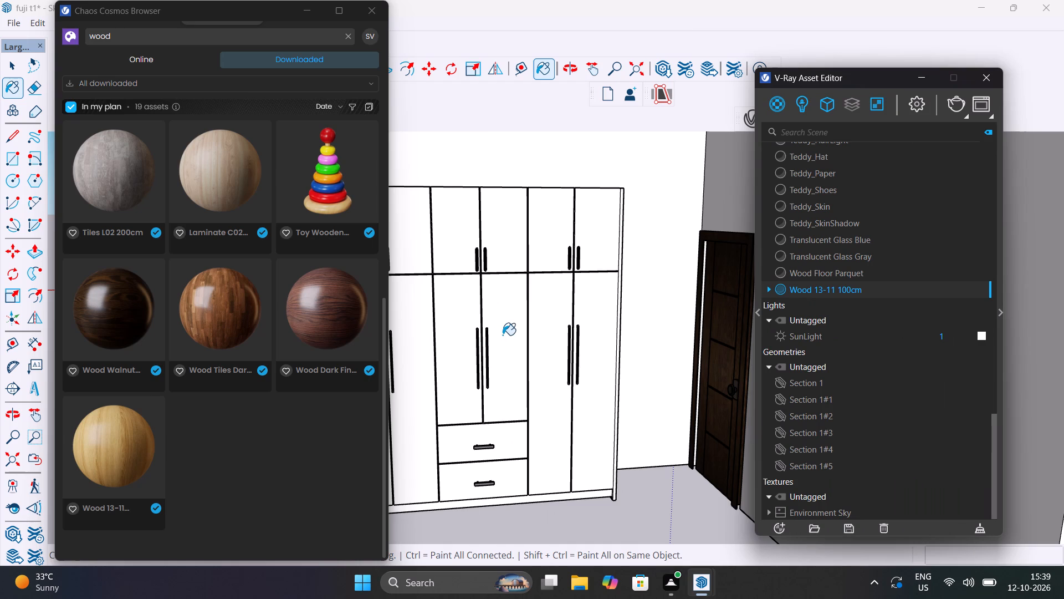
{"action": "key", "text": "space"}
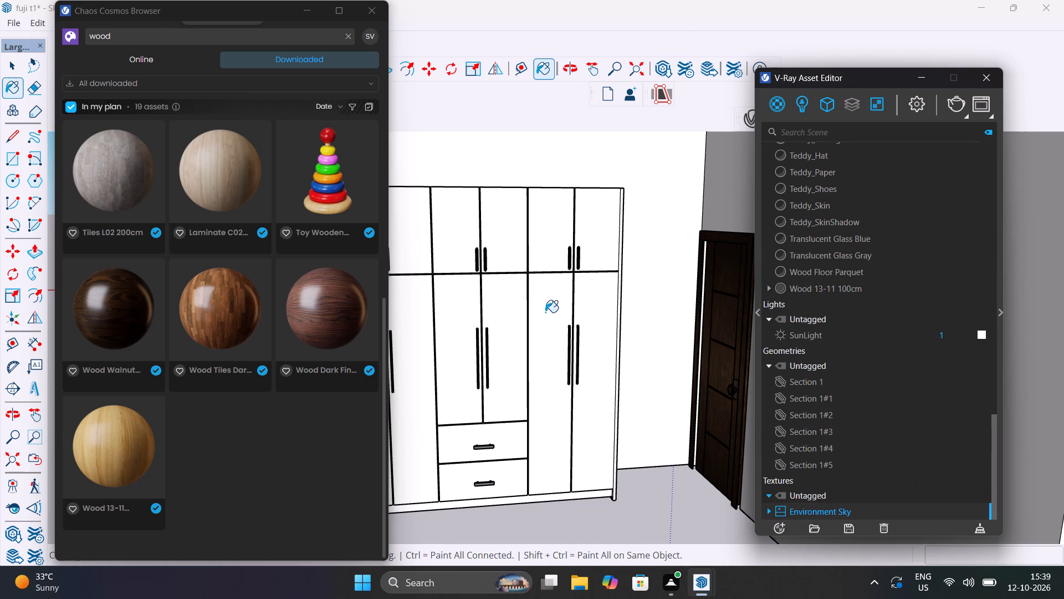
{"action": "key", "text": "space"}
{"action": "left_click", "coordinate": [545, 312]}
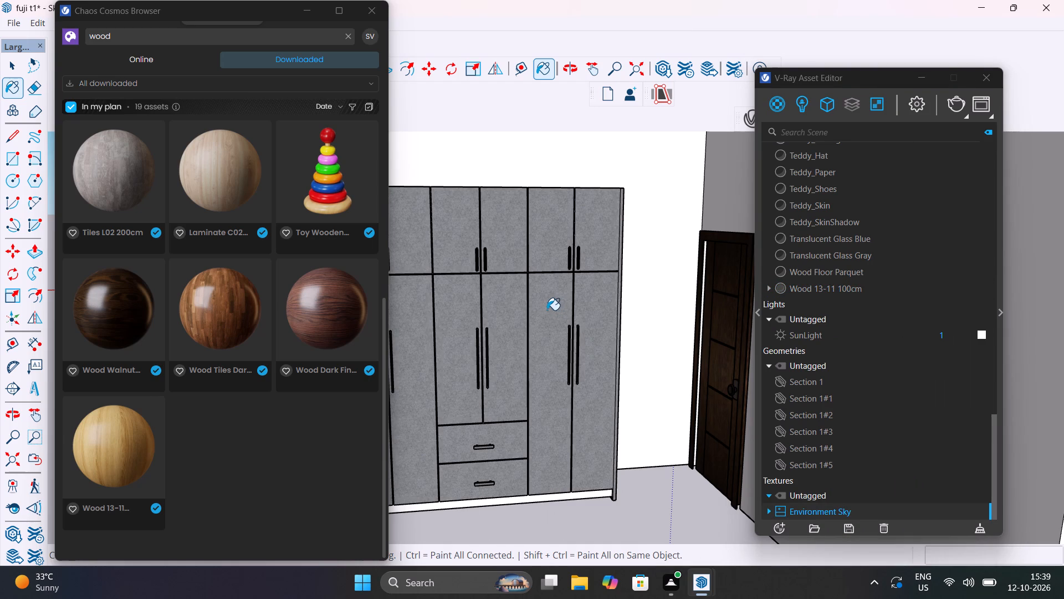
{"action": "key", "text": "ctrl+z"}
Apply the V-Ray material Wood 13-11 100cm to all six upper door fronts and the four tall outer doors of the wardrobe.
{"action": "key", "text": "space"}
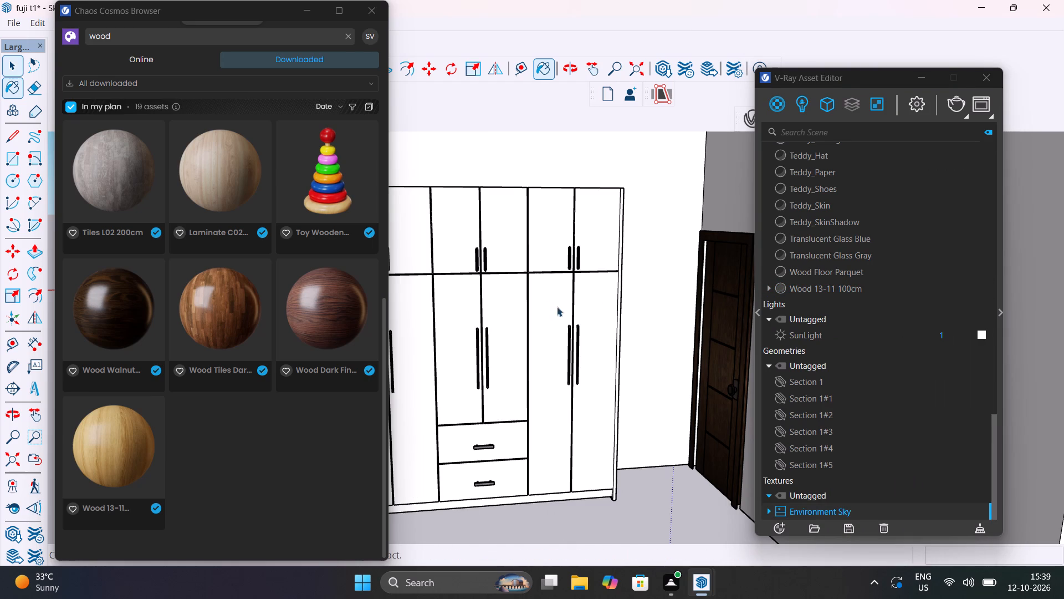
{"action": "left_click", "coordinate": [594, 308]}
{"action": "scroll", "coordinate": [598, 302], "scroll_direction": "up", "scroll_amount": 4}
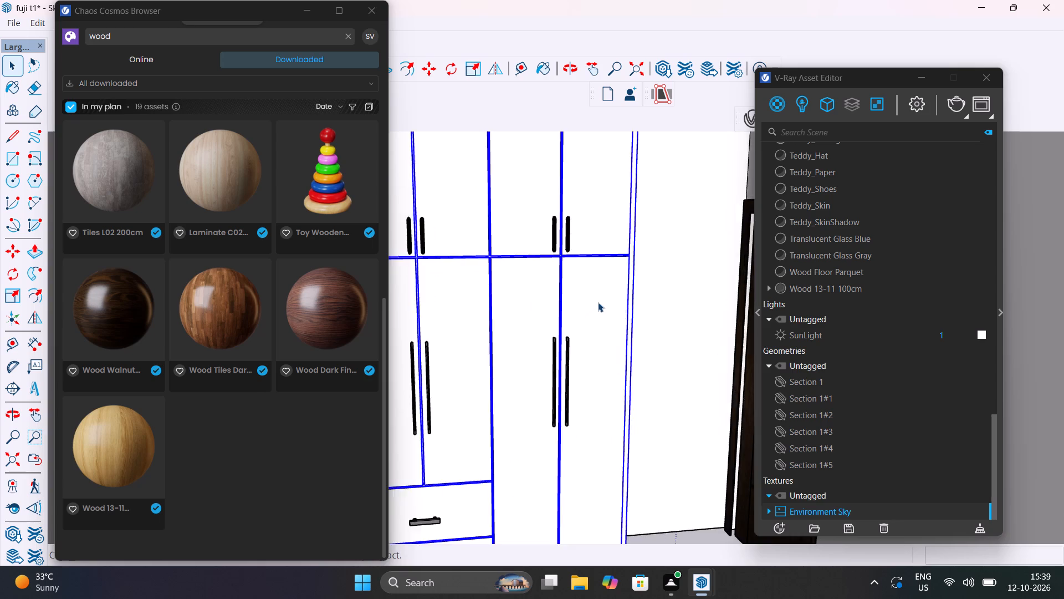
{"action": "scroll", "coordinate": [598, 302], "scroll_direction": "up", "scroll_amount": 4}
{"action": "double_click", "coordinate": [598, 302]}
{"action": "scroll", "coordinate": [597, 301], "scroll_direction": "down", "scroll_amount": 13}
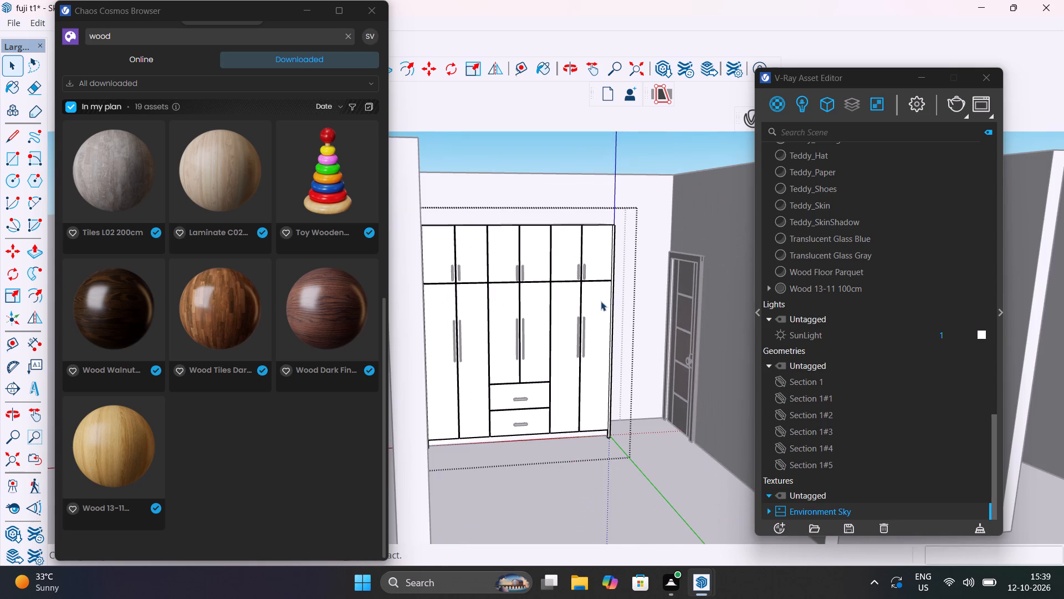
{"action": "left_click", "coordinate": [601, 301]}
{"action": "scroll", "coordinate": [598, 301], "scroll_direction": "up", "scroll_amount": 6}
{"action": "scroll", "coordinate": [598, 301], "scroll_direction": "down", "scroll_amount": 7}
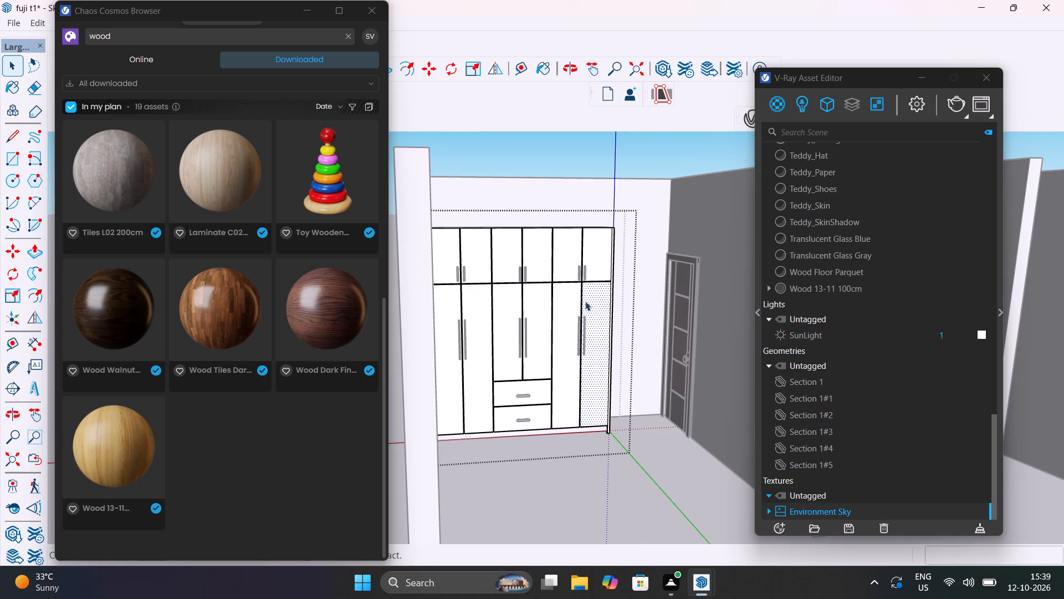
{"action": "left_click", "coordinate": [564, 313], "text": "shift"}
{"action": "left_click", "coordinate": [592, 265], "text": "shift"}
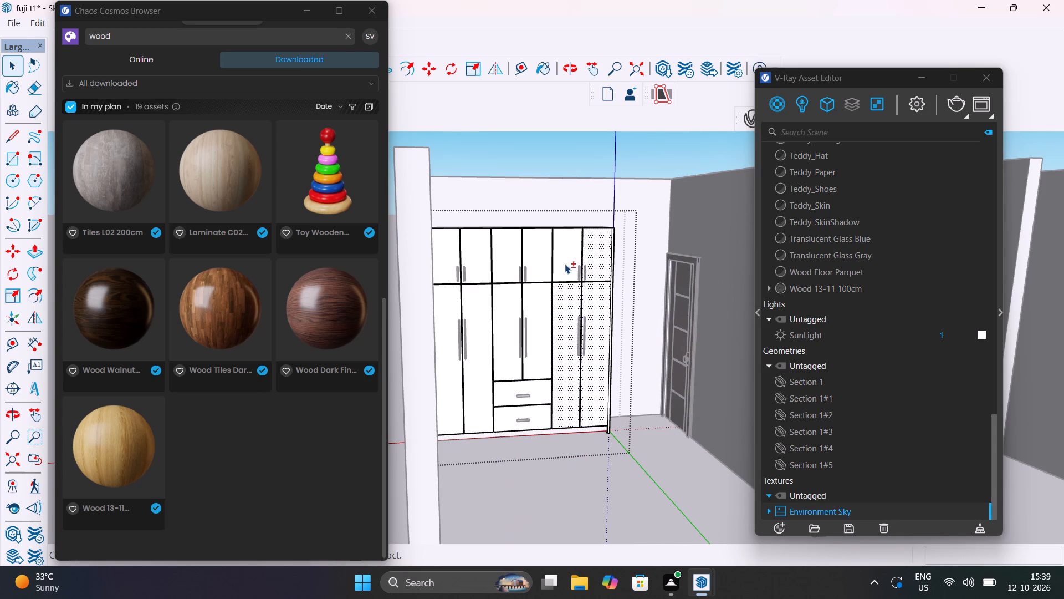
{"action": "left_click", "coordinate": [563, 264], "text": "shift"}
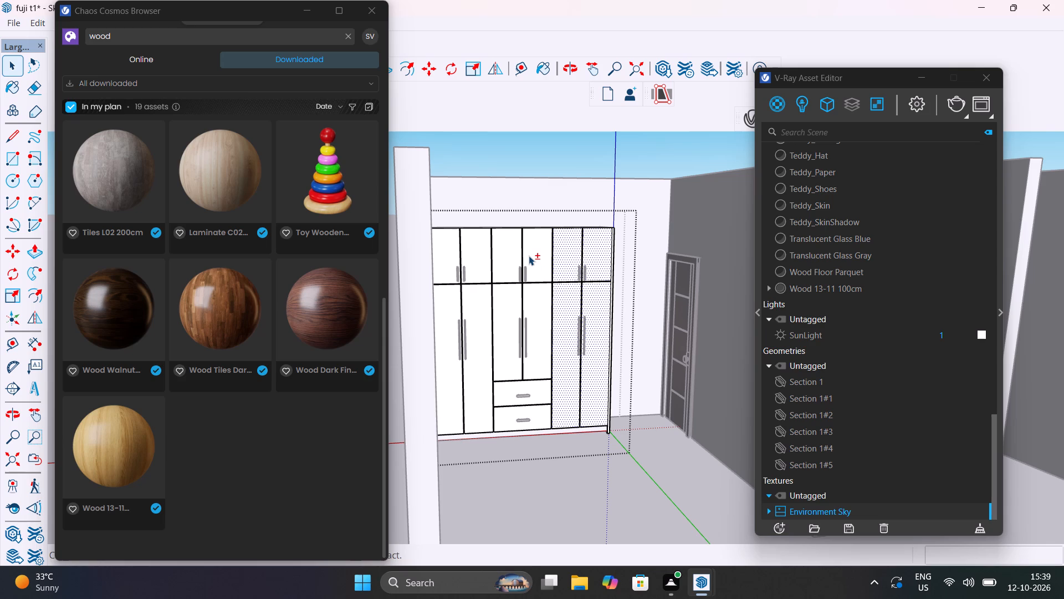
{"action": "left_click", "coordinate": [529, 256], "text": "shift"}
{"action": "left_click", "coordinate": [504, 256], "text": "shift"}
{"action": "left_click", "coordinate": [479, 260], "text": "shift"}
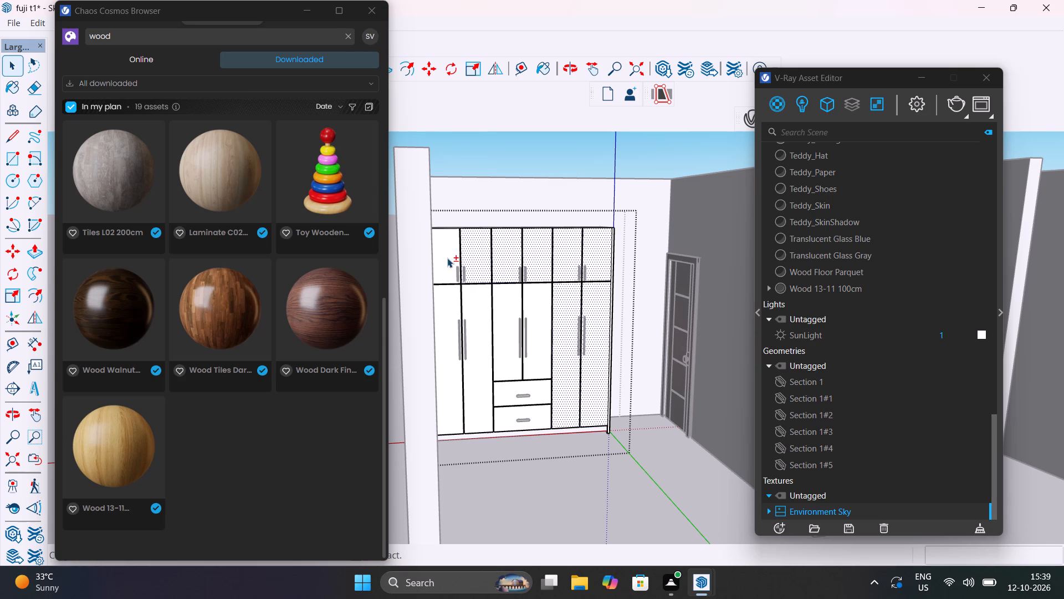
{"action": "left_click", "coordinate": [447, 258], "text": "shift"}
{"action": "left_click", "coordinate": [451, 299], "text": "shift"}
{"action": "left_click", "coordinate": [479, 306], "text": "shift"}
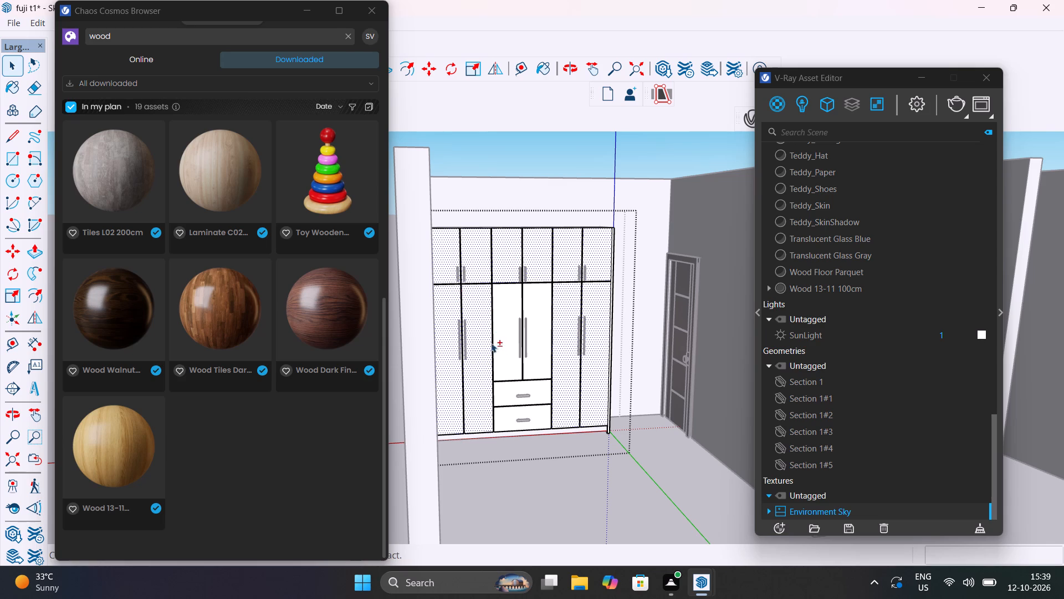
{"action": "middle_click_drag", "start_coordinate": [514, 370], "coordinate": [509, 378], "text": "shift"}
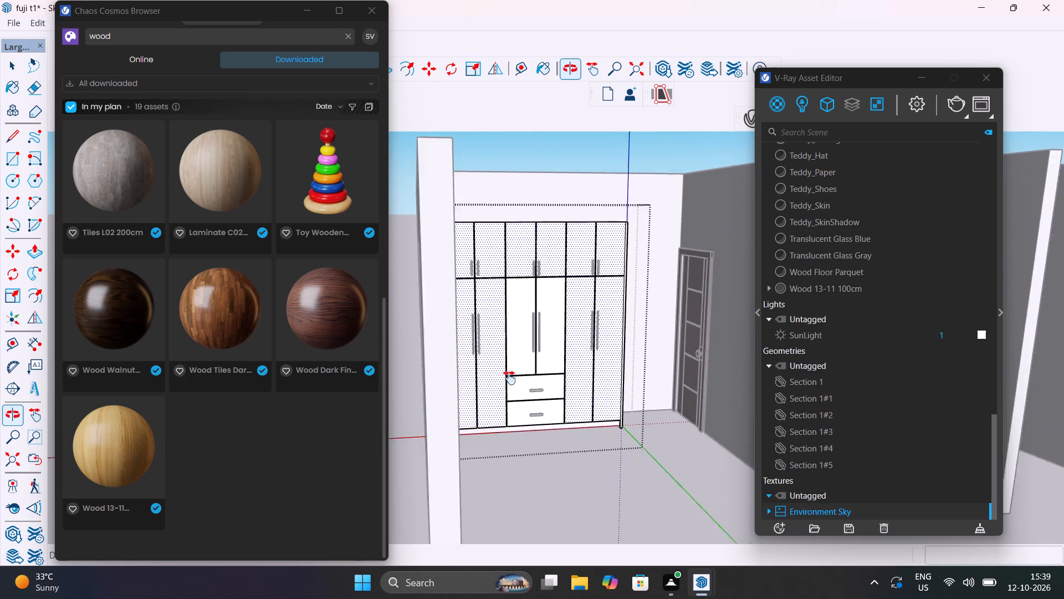
{"action": "middle_click_drag", "start_coordinate": [509, 378], "coordinate": [491, 405], "text": "shift"}
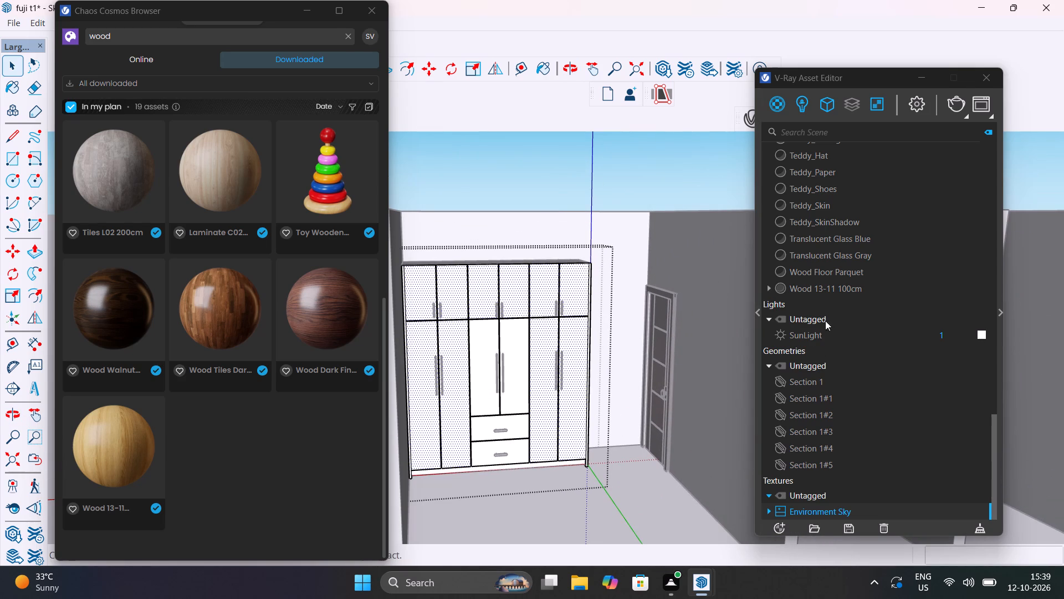
{"action": "left_click", "coordinate": [835, 288]}
{"action": "right_click", "coordinate": [835, 288]}
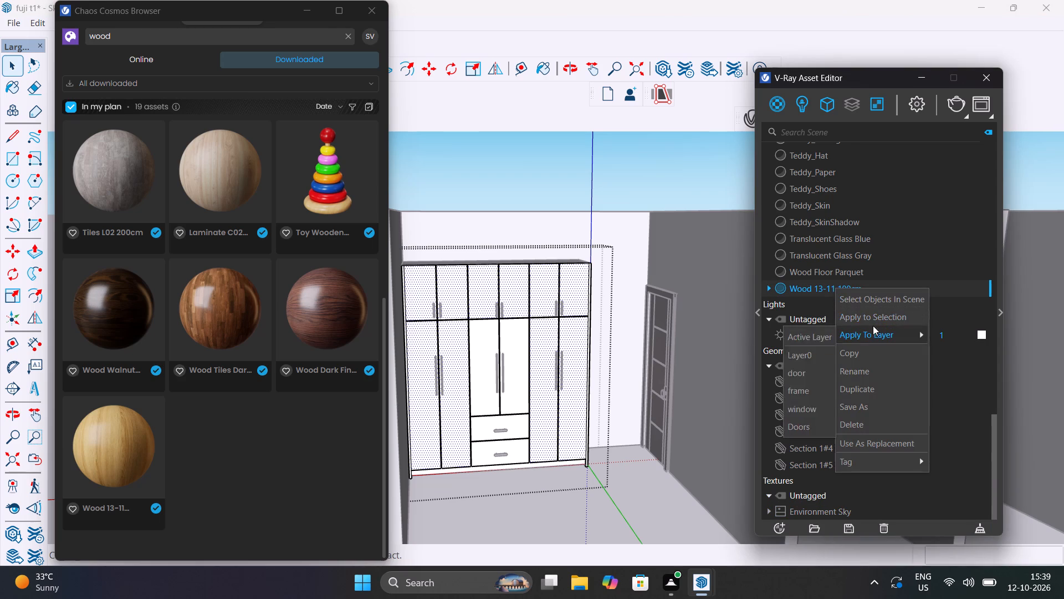
{"action": "left_click", "coordinate": [872, 319]}
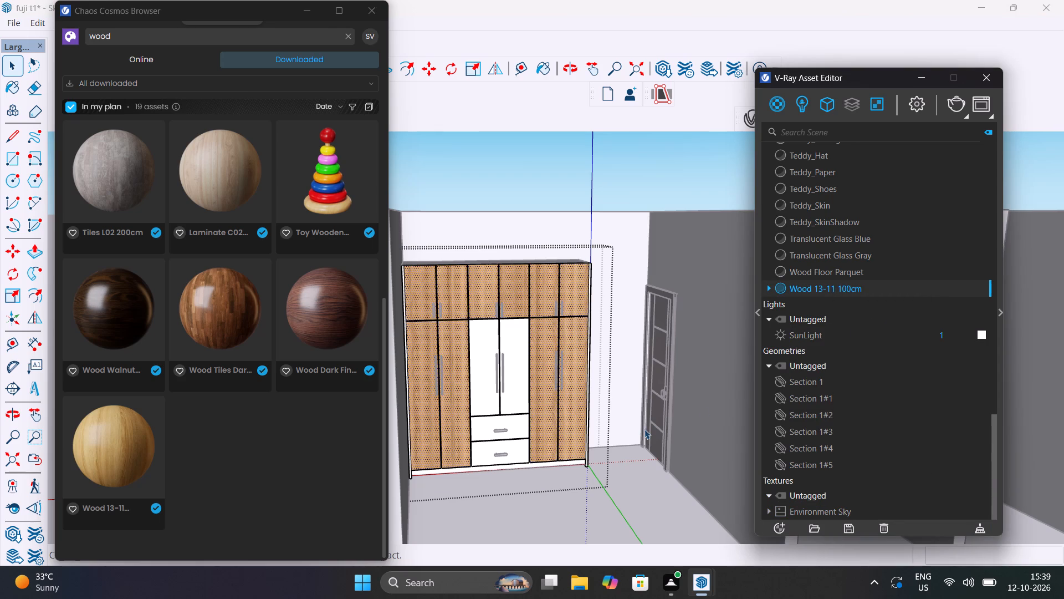
{"action": "key", "text": "space"}
{"action": "left_click", "coordinate": [636, 491]}
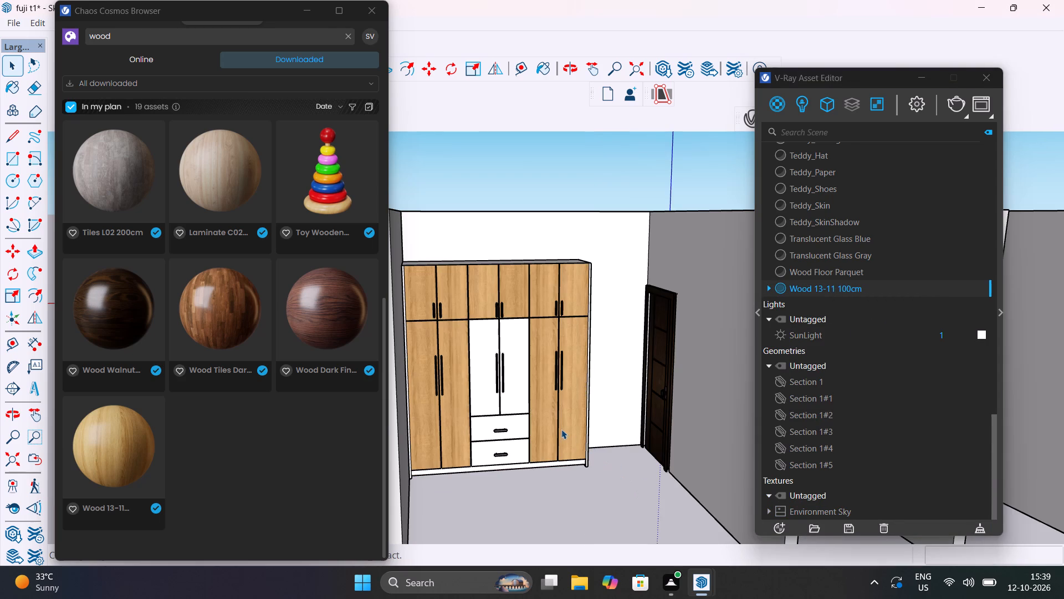
Search the online Chaos Cosmos library for wood and look through the assets for a finish for the central wardrobe fronts.
{"action": "middle_click_drag", "start_coordinate": [561, 429], "coordinate": [607, 417], "text": "shift"}
{"action": "scroll", "coordinate": [589, 370], "scroll_direction": "up", "scroll_amount": 9}
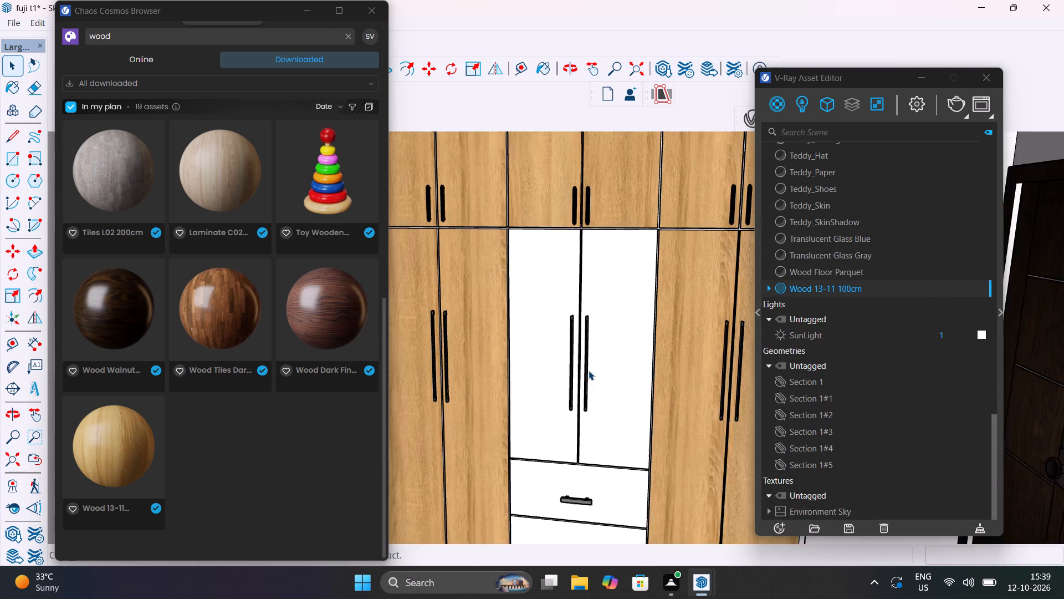
{"action": "middle_click_drag", "start_coordinate": [594, 380], "coordinate": [701, 396]}
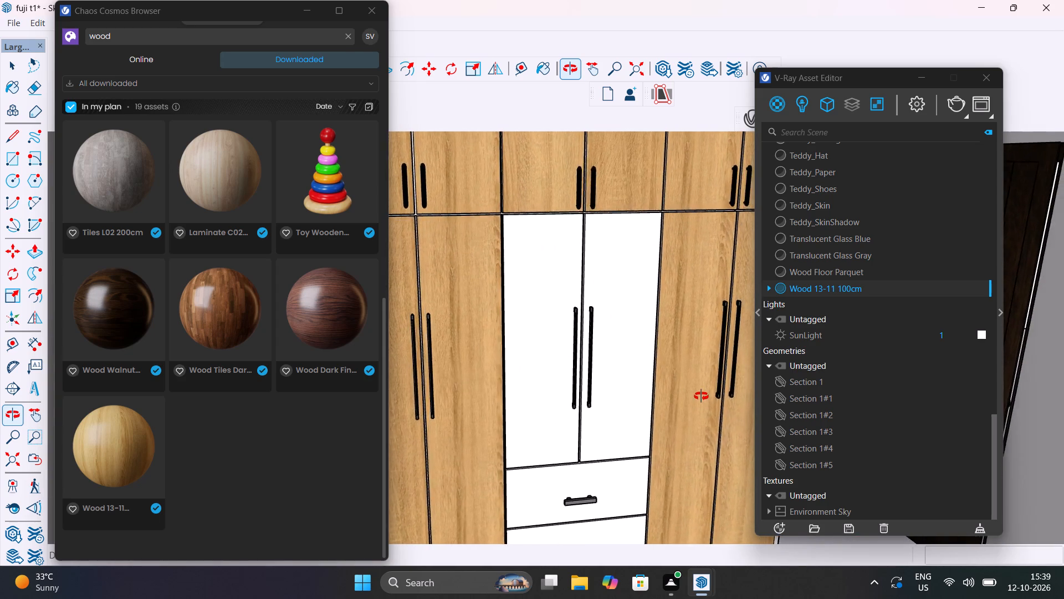
{"action": "middle_click_drag", "start_coordinate": [701, 396], "coordinate": [656, 367]}
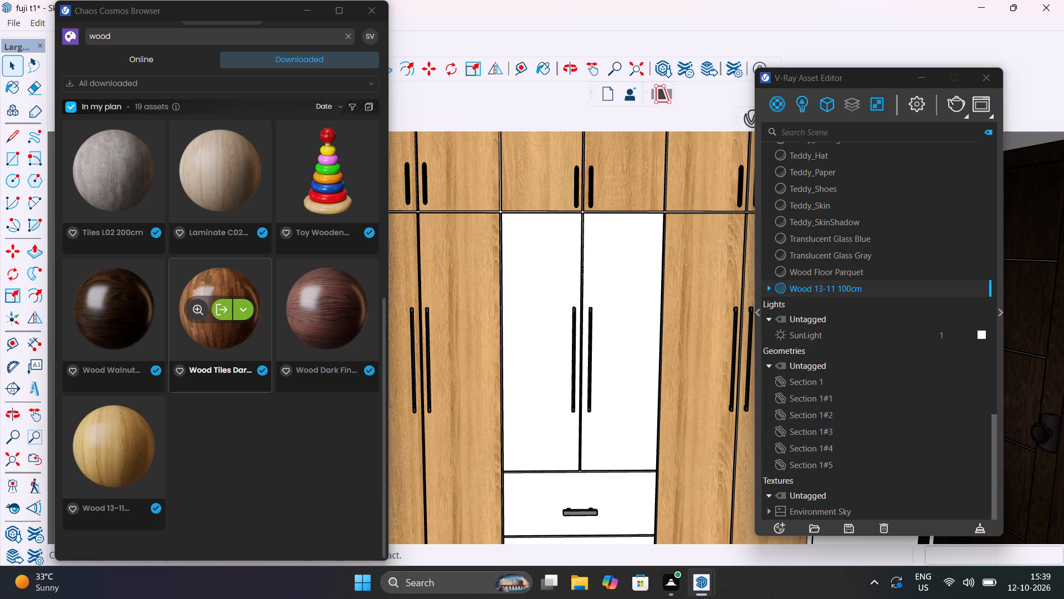
{"action": "left_click", "coordinate": [139, 59]}
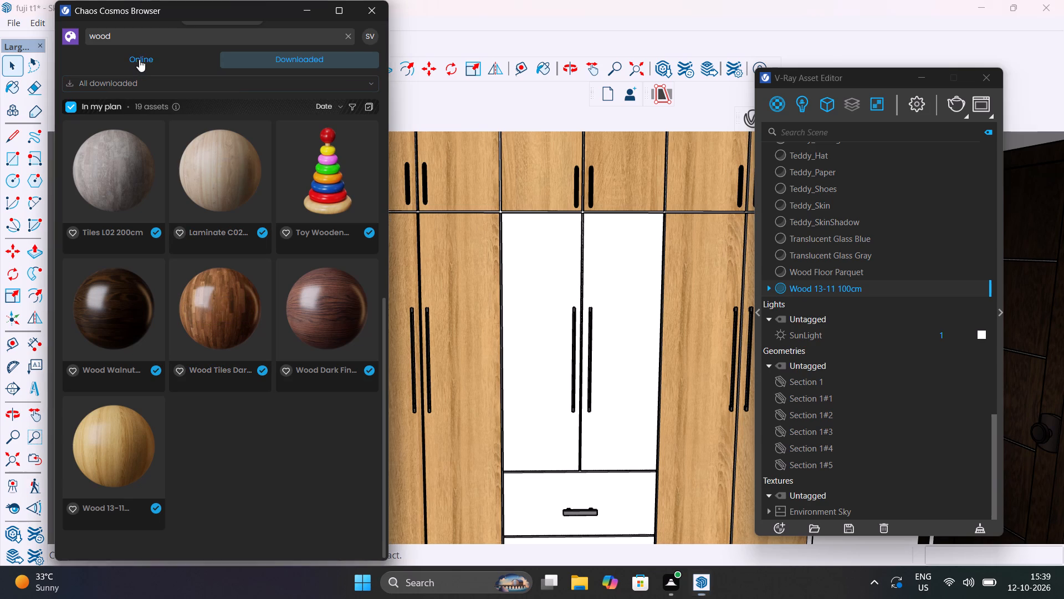
{"action": "left_click", "coordinate": [145, 37]}
{"action": "key", "text": "BackSpace"}
{"action": "key", "text": "BackSpace"}
{"action": "key", "text": "BackSpace"}
{"action": "key", "text": "BackSpace"}
{"action": "key", "text": "BackSpace"}
{"action": "key", "text": "BackSpace"}
{"action": "key", "text": "BackSpace"}
{"action": "key", "text": "BackSpace"}
{"action": "key", "text": "BackSpace"}
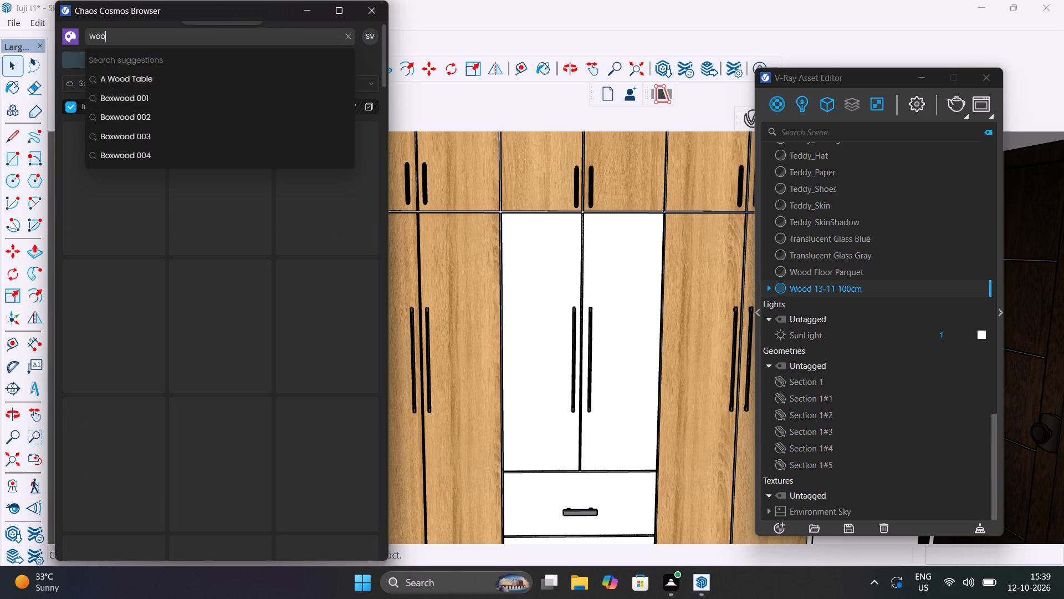
{"action": "type", "text": "wood"}
{"action": "key", "text": "Return"}
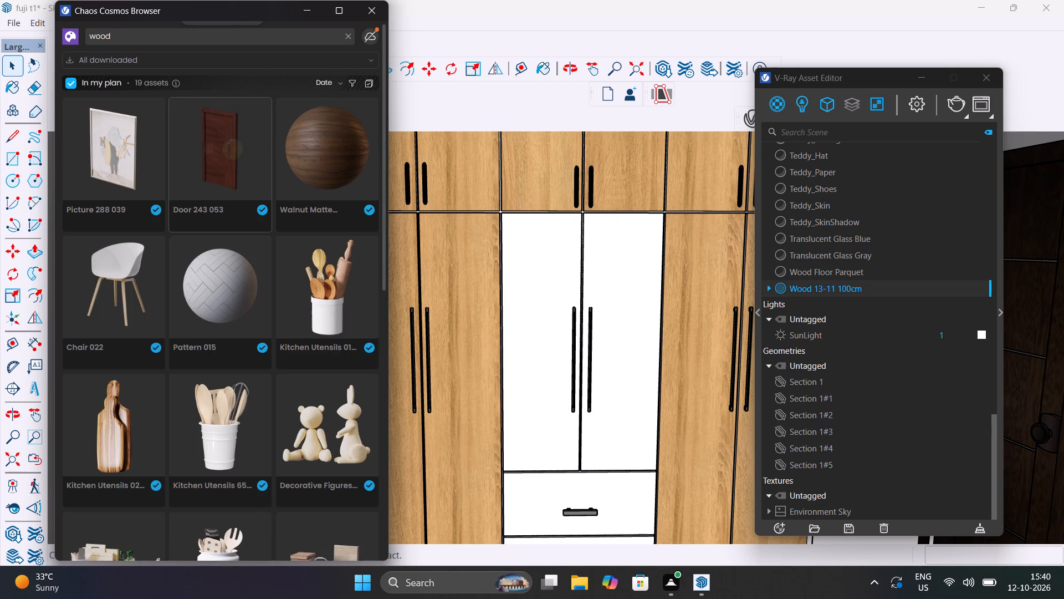
{"action": "scroll", "coordinate": [224, 299], "scroll_direction": "down", "scroll_amount": 3}
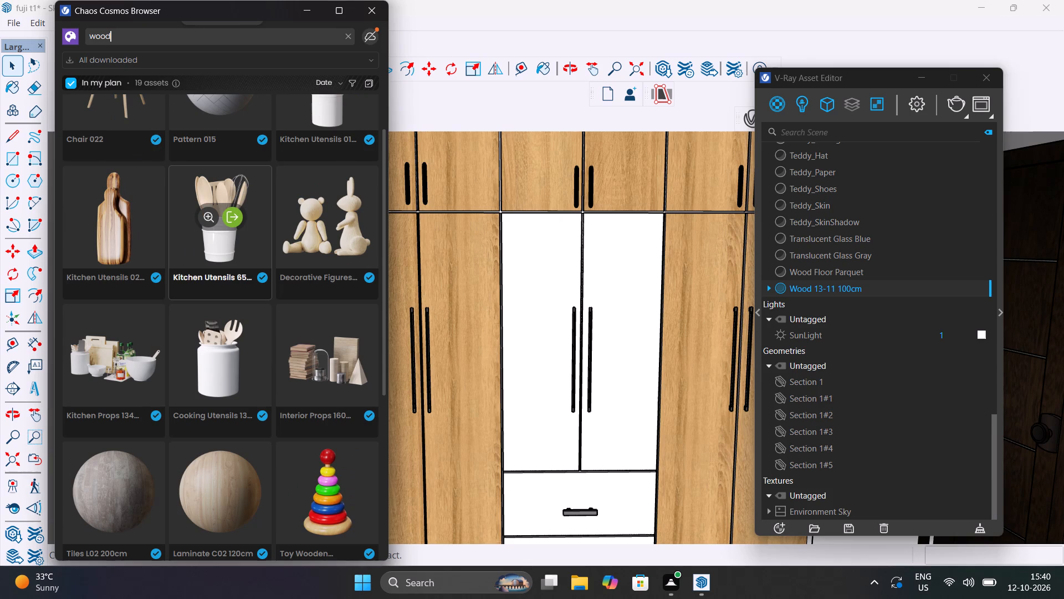
{"action": "scroll", "coordinate": [216, 296], "scroll_direction": "up", "scroll_amount": 11}
{"action": "scroll", "coordinate": [105, 94], "scroll_direction": "up", "scroll_amount": 10}
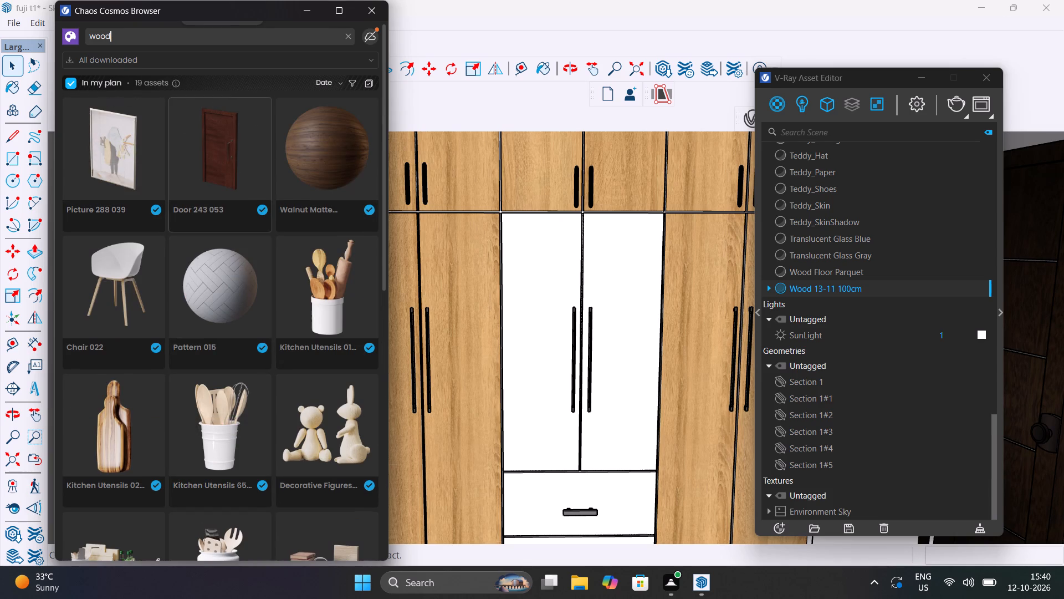
Browse the downloaded Cosmos assets under 3D Models and open the Cosmos account options.
{"action": "left_click", "coordinate": [353, 58]}
{"action": "left_click", "coordinate": [354, 58]}
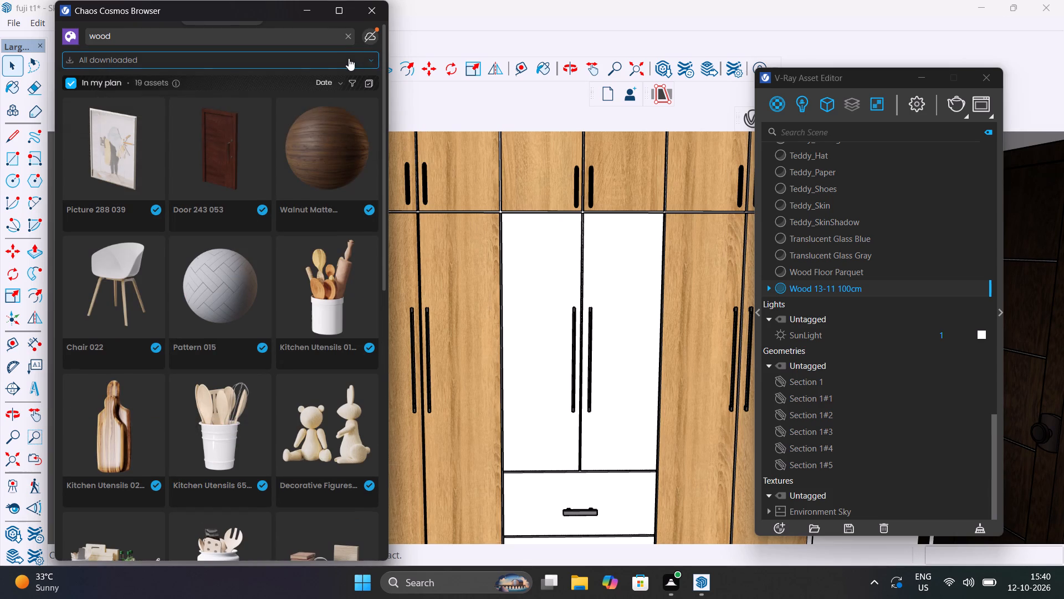
{"action": "left_click", "coordinate": [324, 58]}
{"action": "left_click", "coordinate": [132, 86]}
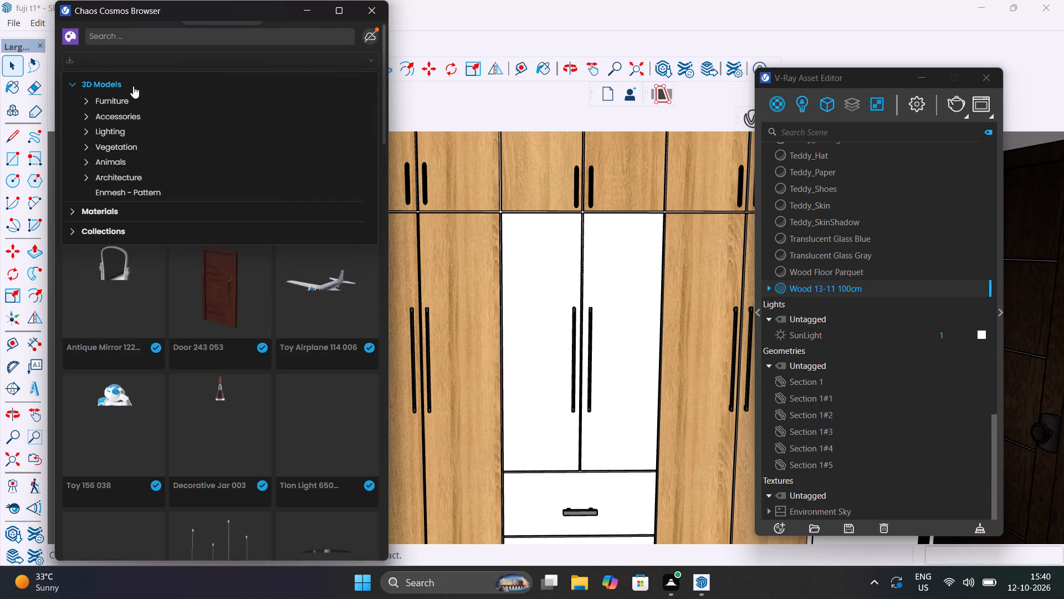
{"action": "left_click", "coordinate": [158, 33]}
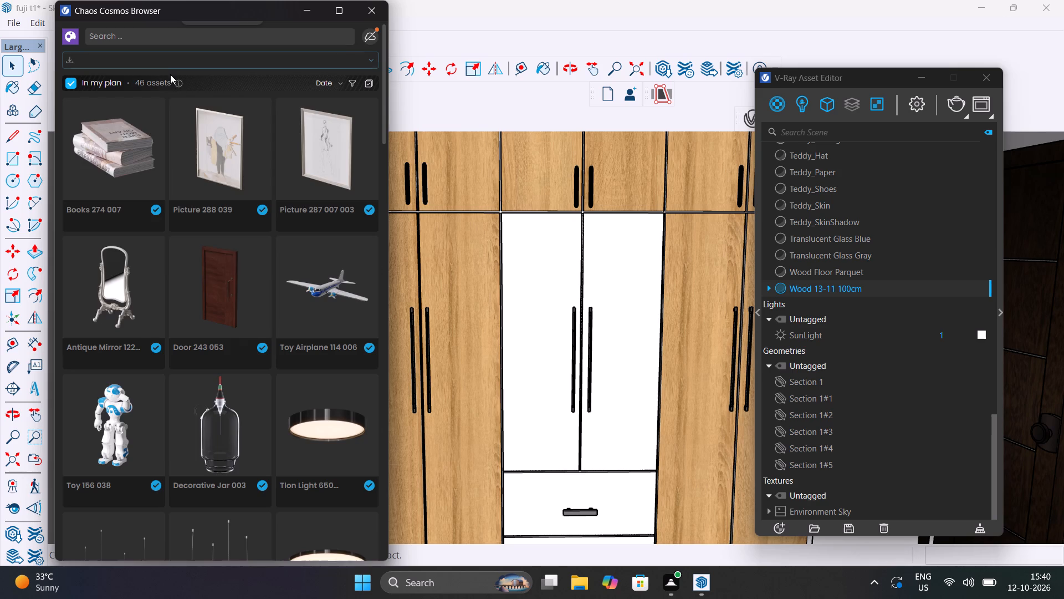
{"action": "scroll", "coordinate": [168, 77], "scroll_direction": "down", "scroll_amount": 7}
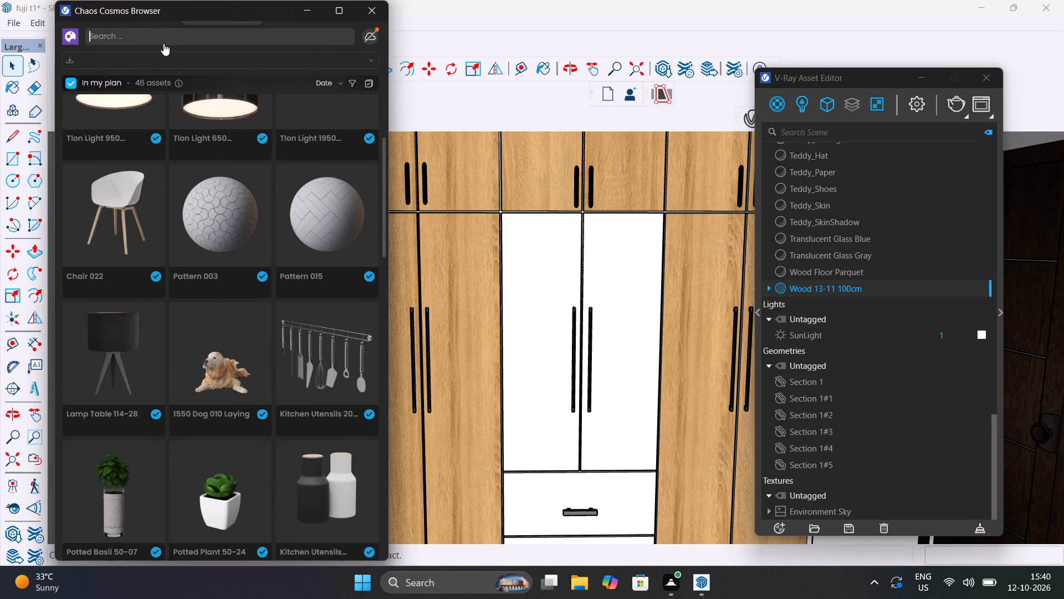
{"action": "scroll", "coordinate": [163, 43], "scroll_direction": "up", "scroll_amount": 5}
{"action": "scroll", "coordinate": [320, 44], "scroll_direction": "up", "scroll_amount": 10}
{"action": "left_click", "coordinate": [367, 42]}
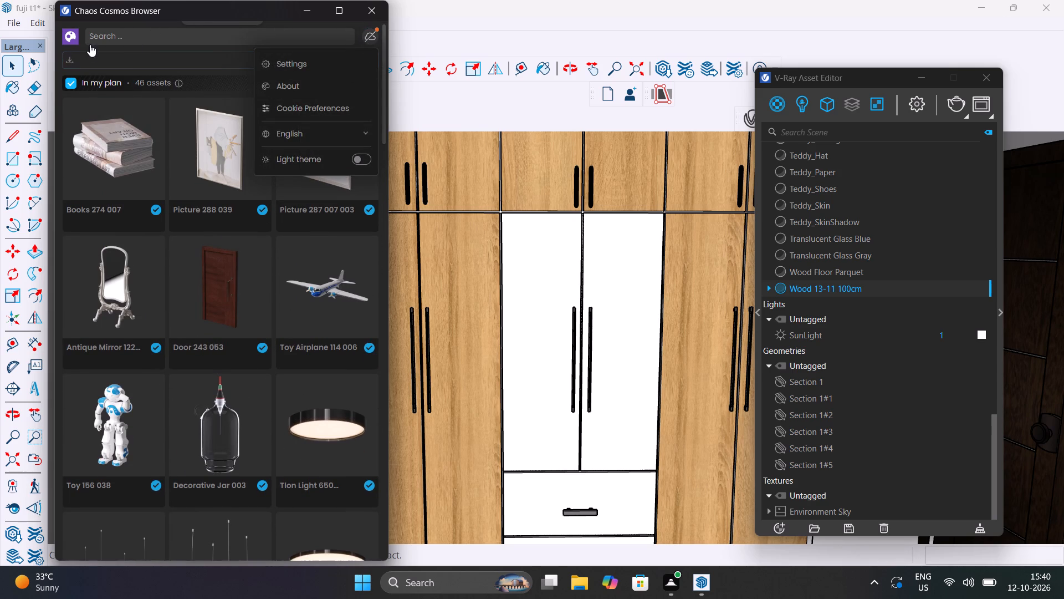
{"action": "left_click", "coordinate": [208, 38]}
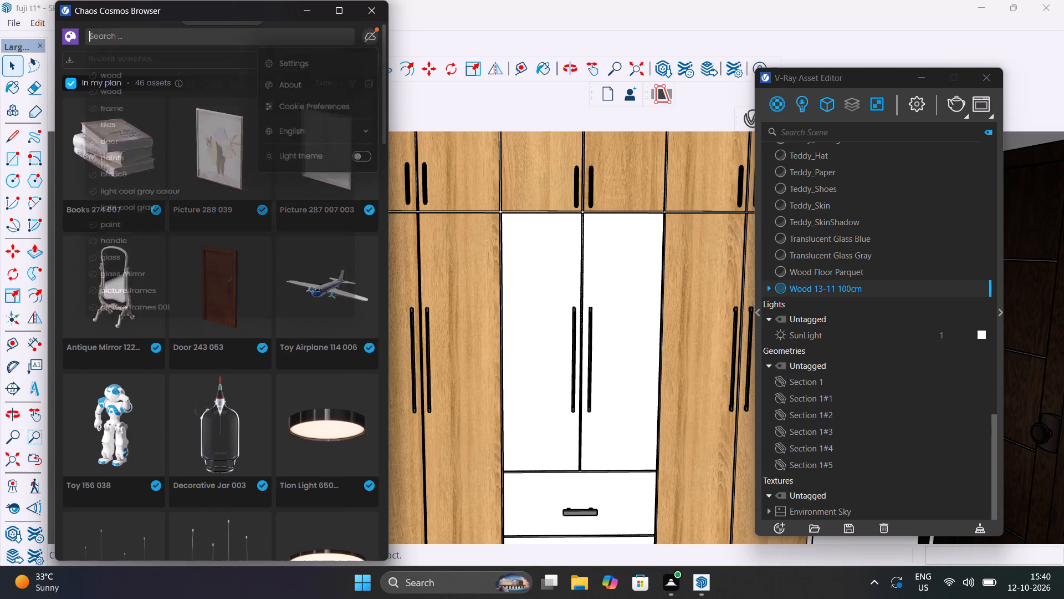
Close Chaos Cosmos, move the V-Ray Asset Editor clear of the V-Ray toolbar, and reopen Cosmos.
{"action": "left_click", "coordinate": [377, 12]}
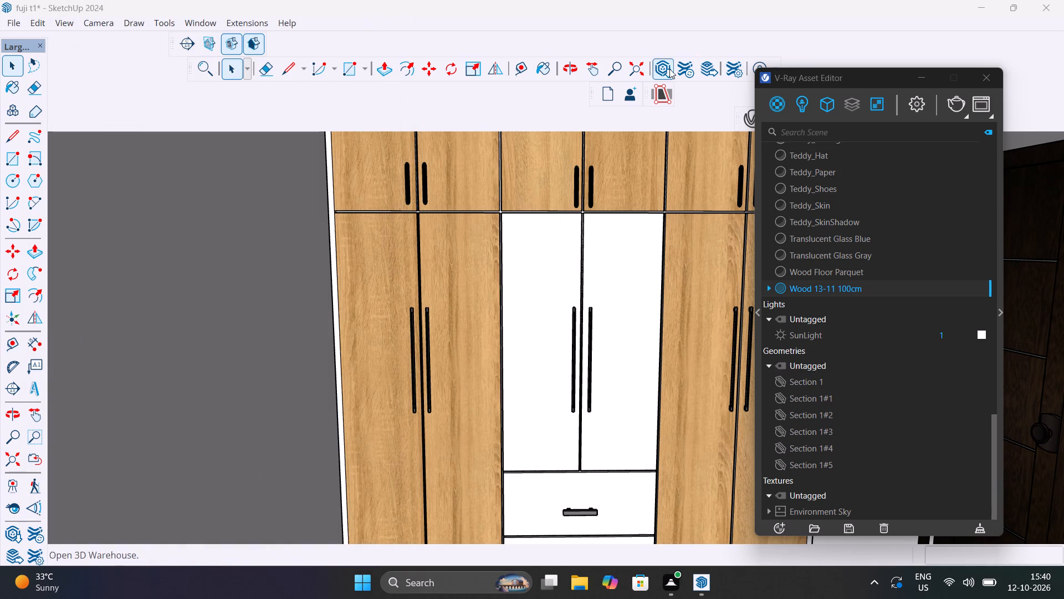
{"action": "left_click_drag", "start_coordinate": [815, 67], "coordinate": [757, 132]}
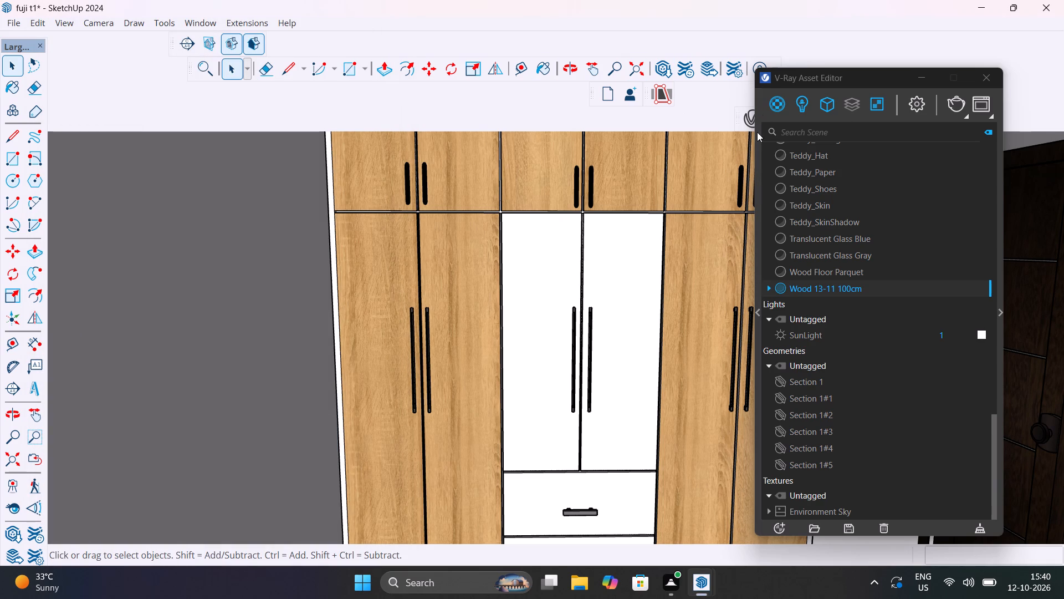
{"action": "left_click_drag", "start_coordinate": [757, 132], "coordinate": [756, 134]}
{"action": "left_click_drag", "start_coordinate": [820, 75], "coordinate": [879, 154]}
{"action": "left_click", "coordinate": [769, 121]}
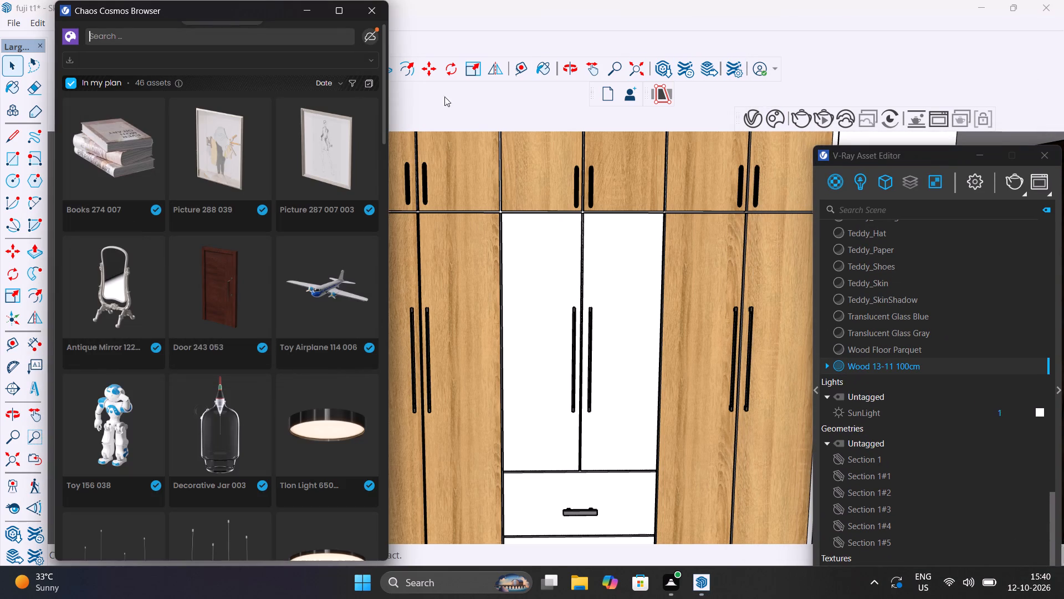
Search the downloaded Cosmos assets for wood and look through them for a finish for the central wardrobe fronts.
{"action": "scroll", "coordinate": [122, 50], "scroll_direction": "up", "scroll_amount": 10}
{"action": "left_click", "coordinate": [141, 40]}
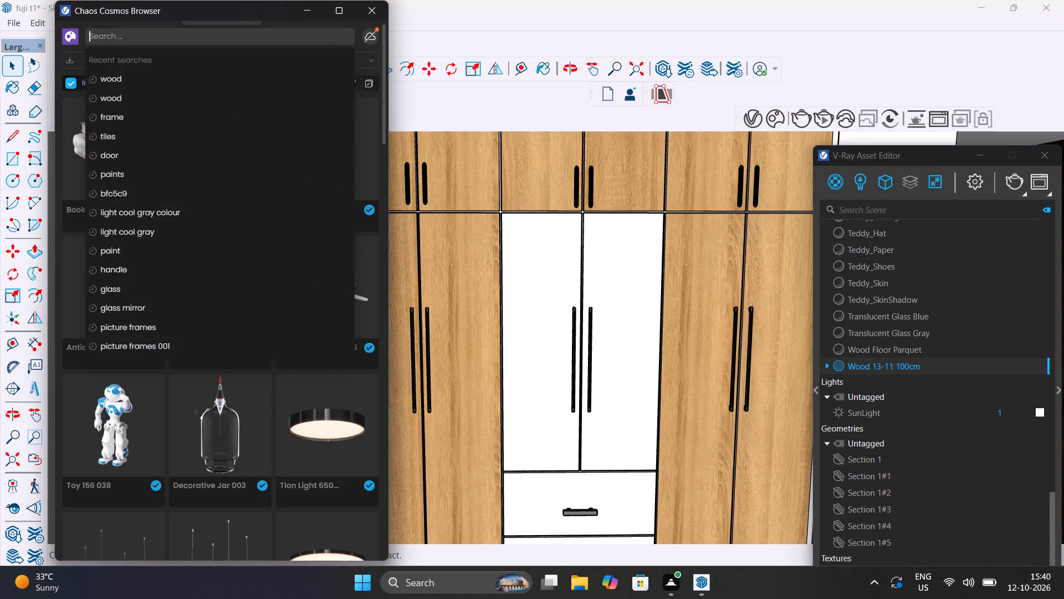
{"action": "left_click", "coordinate": [136, 80]}
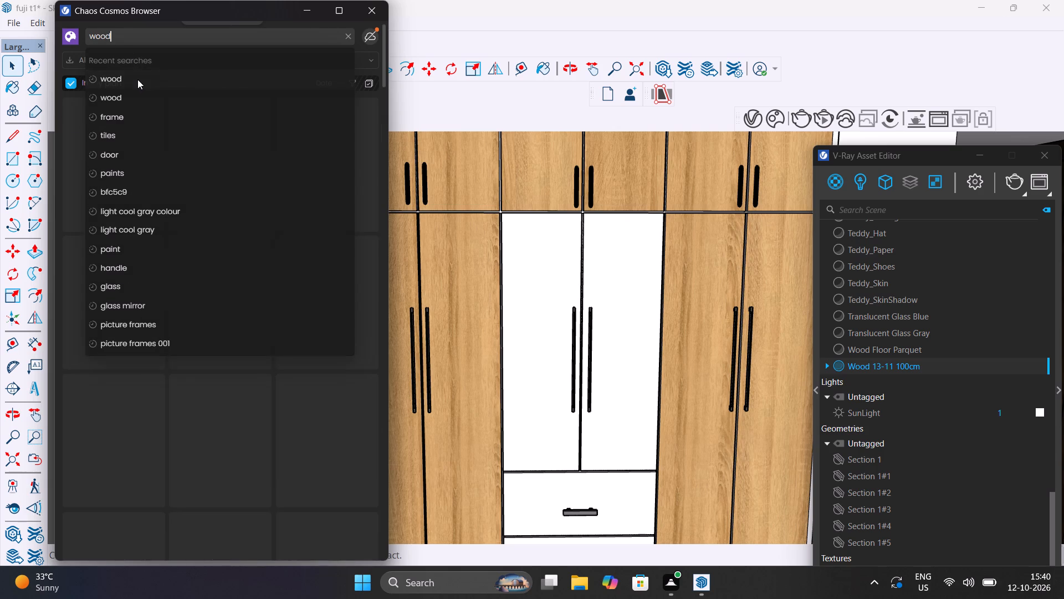
{"action": "scroll", "coordinate": [161, 163], "scroll_direction": "down", "scroll_amount": 15}
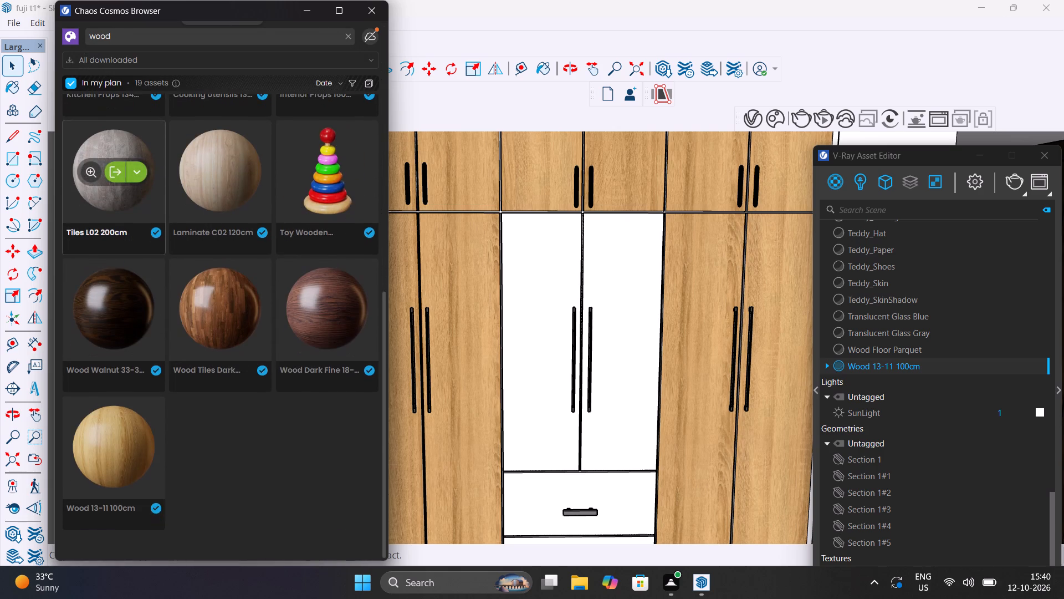
{"action": "scroll", "coordinate": [162, 167], "scroll_direction": "up", "scroll_amount": 19}
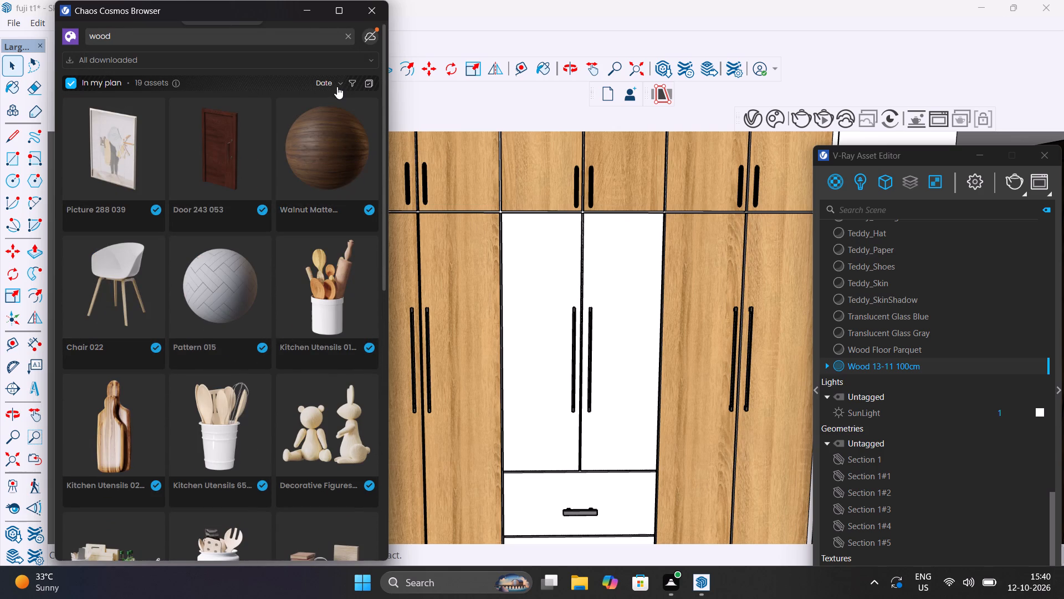
{"action": "left_click", "coordinate": [337, 87]}
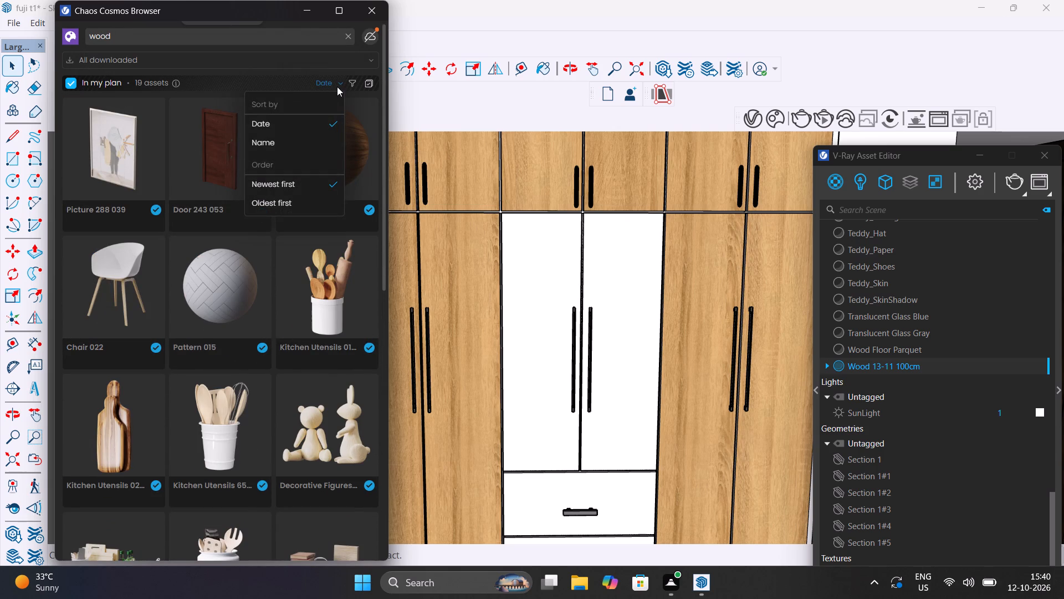
View the Chaos Cosmos settings, close the Cosmos browser, and reopen it.
{"action": "left_click", "coordinate": [375, 38]}
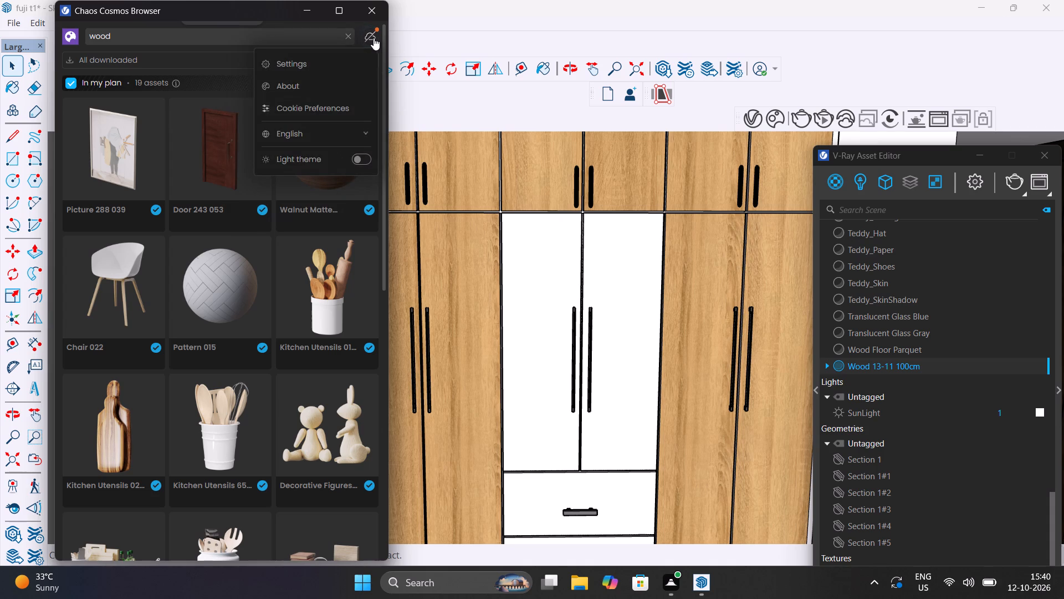
{"action": "left_click", "coordinate": [335, 68]}
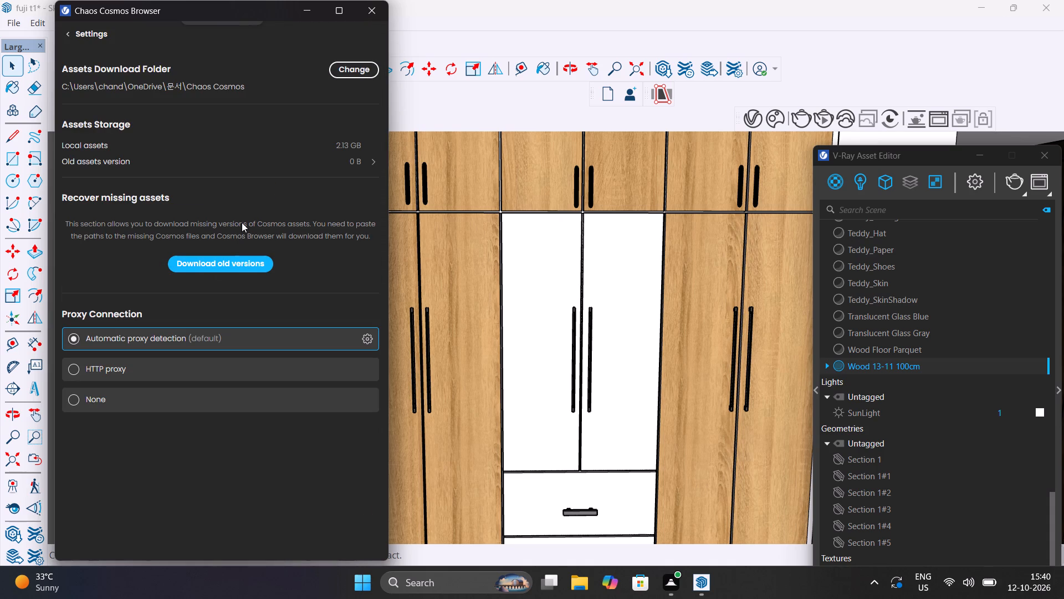
{"action": "left_click", "coordinate": [370, 14]}
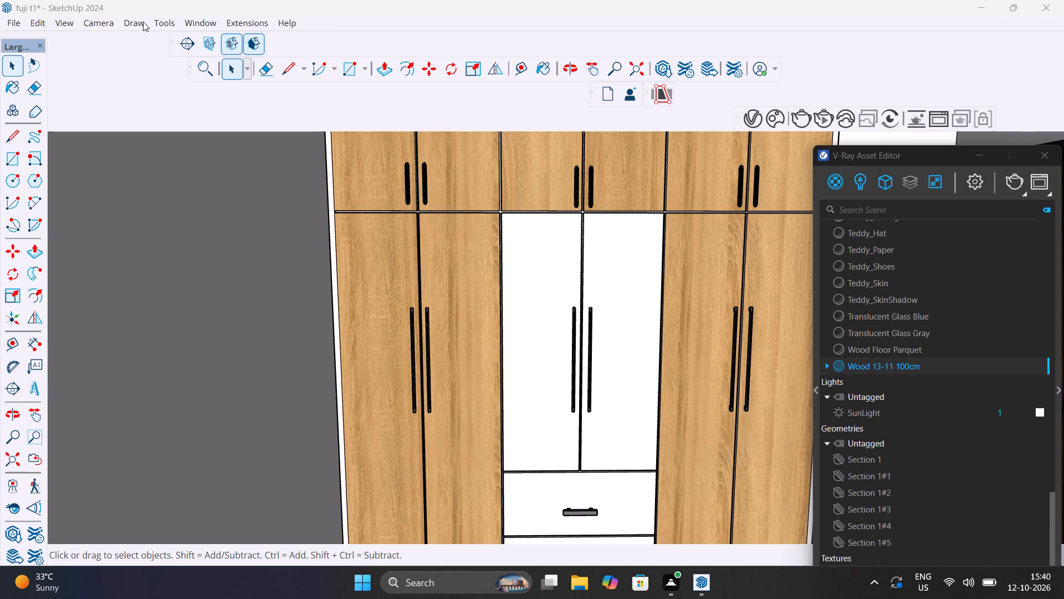
{"action": "left_click", "coordinate": [769, 117]}
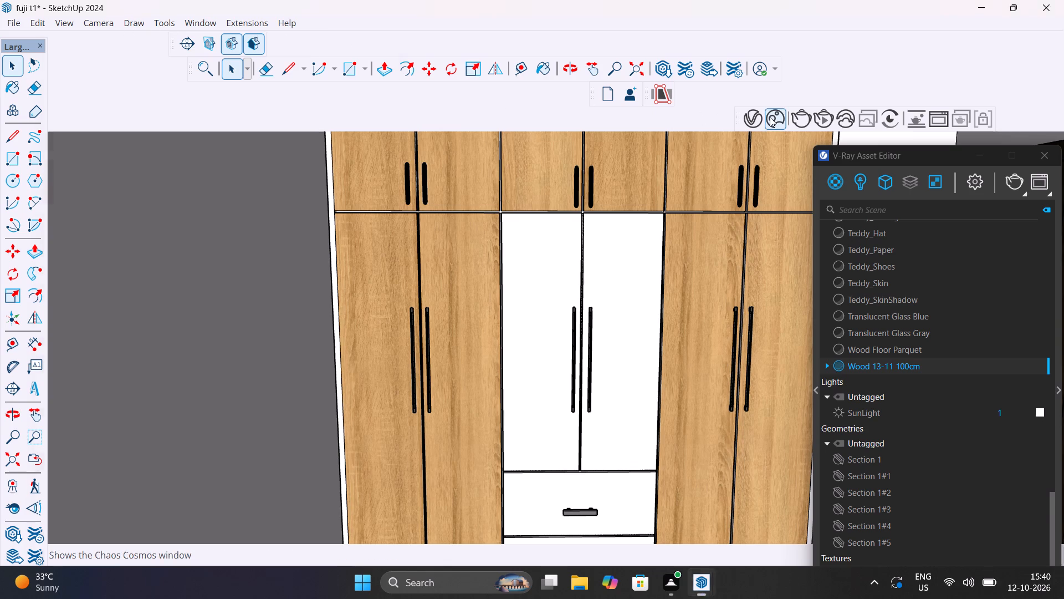
Browse the downloaded assets in the Materials category for a wood finish and return to the full downloaded list.
{"action": "left_click", "coordinate": [68, 37]}
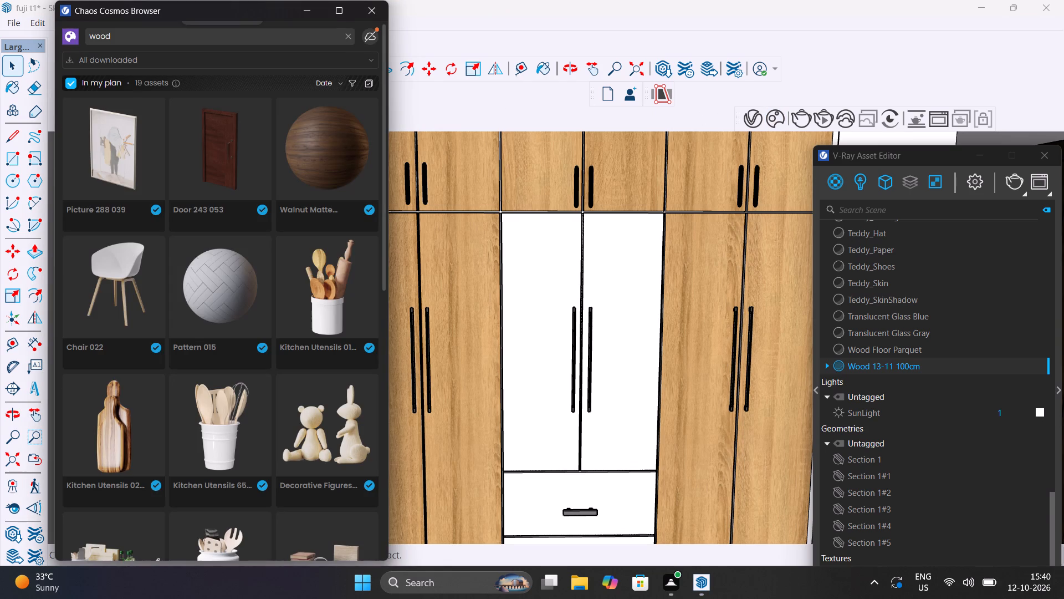
{"action": "scroll", "coordinate": [128, 141], "scroll_direction": "up", "scroll_amount": 10}
{"action": "left_click", "coordinate": [105, 57]}
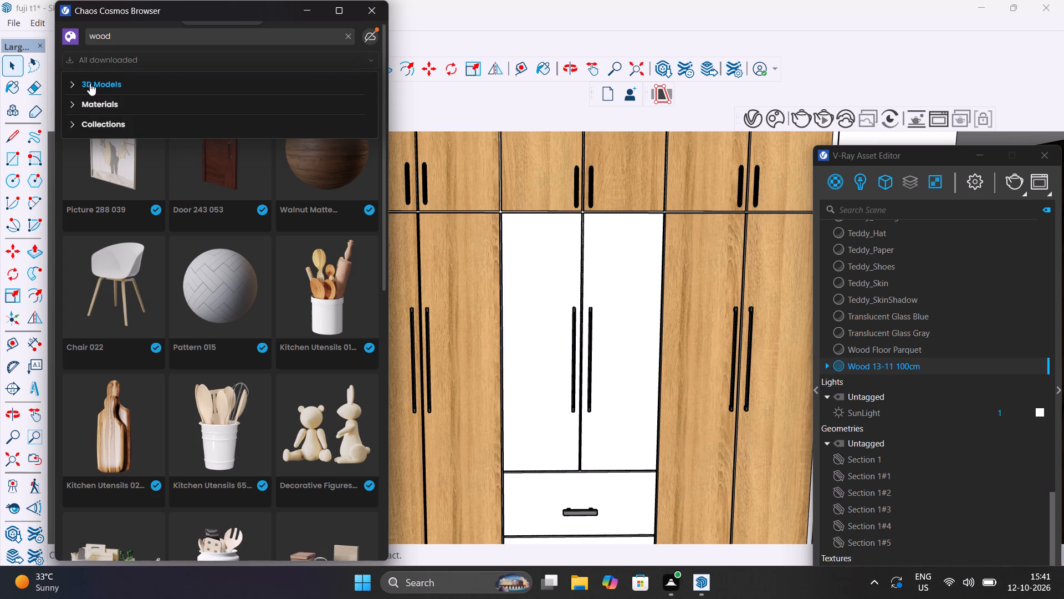
{"action": "left_click", "coordinate": [109, 125]}
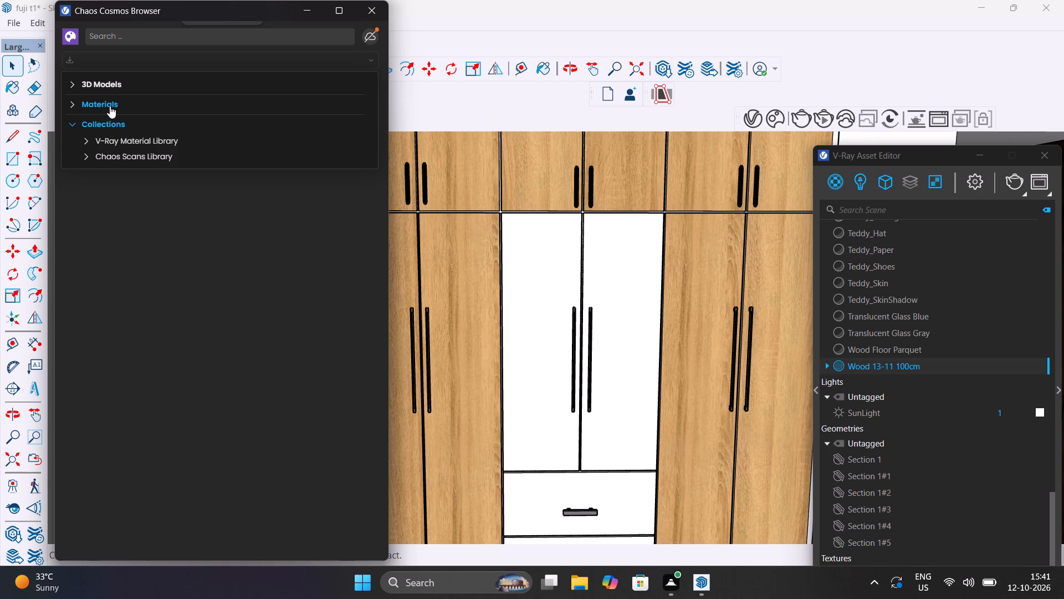
{"action": "left_click", "coordinate": [110, 106]}
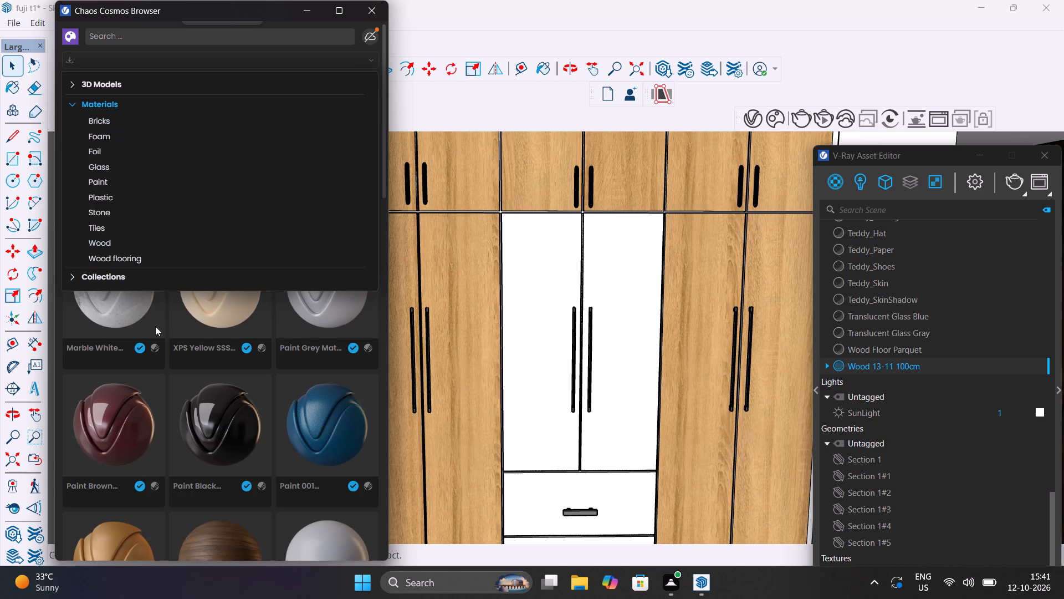
{"action": "left_click", "coordinate": [185, 377]}
{"action": "scroll", "coordinate": [188, 366], "scroll_direction": "down", "scroll_amount": 5}
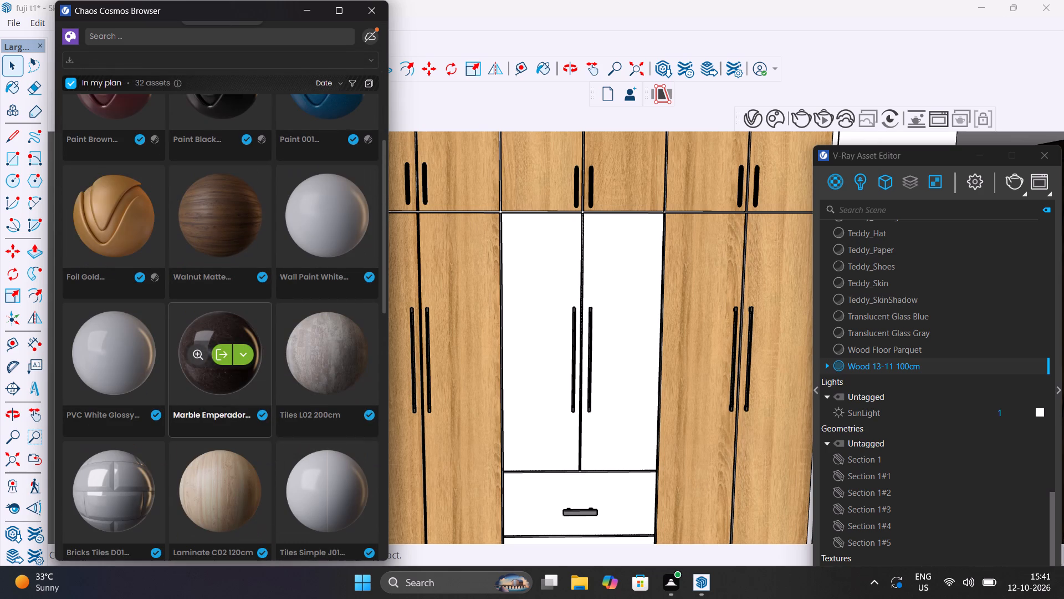
{"action": "scroll", "coordinate": [208, 247], "scroll_direction": "down", "scroll_amount": 8}
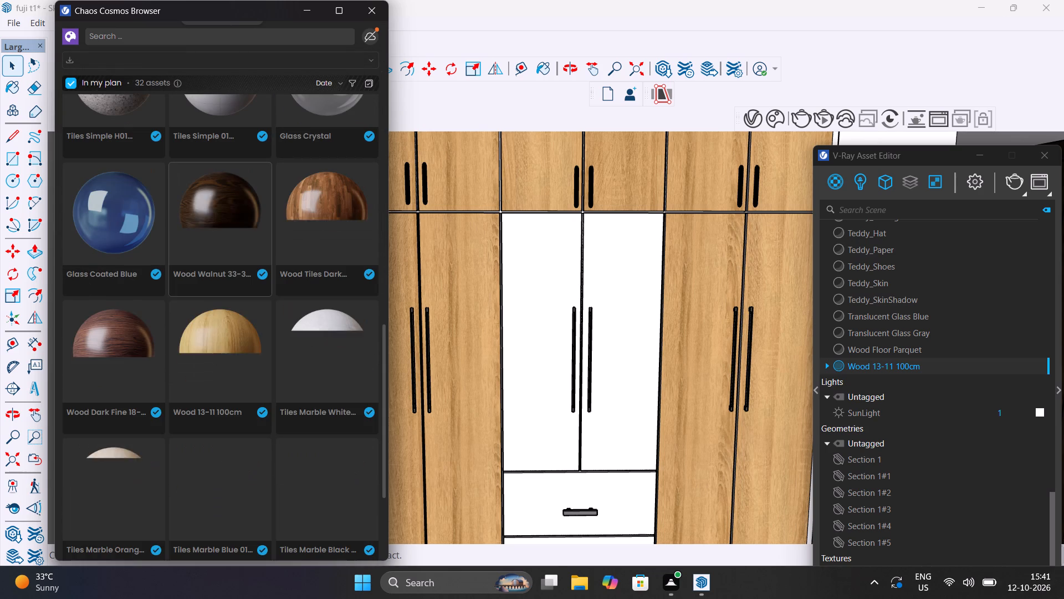
{"action": "scroll", "coordinate": [212, 268], "scroll_direction": "down", "scroll_amount": 2}
{"action": "scroll", "coordinate": [217, 319], "scroll_direction": "down", "scroll_amount": 6}
{"action": "scroll", "coordinate": [216, 331], "scroll_direction": "up", "scroll_amount": 5}
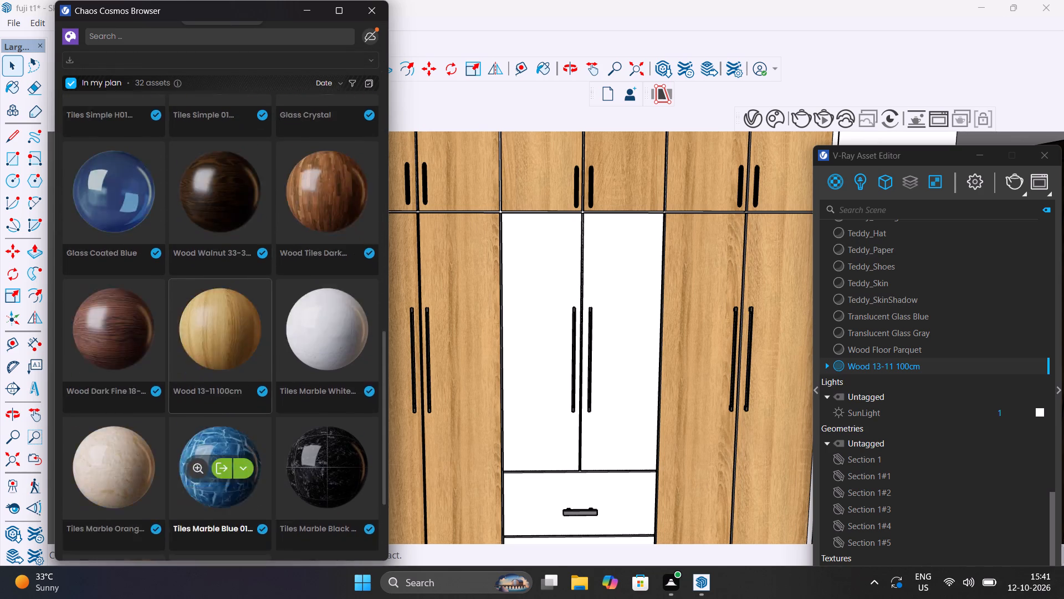
{"action": "scroll", "coordinate": [216, 331], "scroll_direction": "up", "scroll_amount": 20}
{"action": "scroll", "coordinate": [216, 331], "scroll_direction": "up", "scroll_amount": 3}
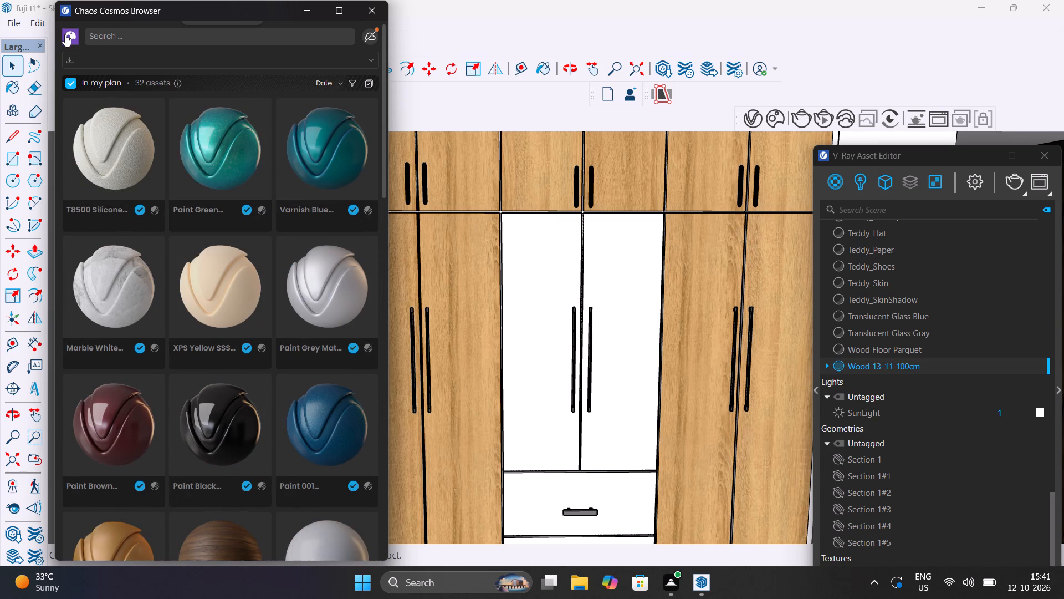
{"action": "left_click", "coordinate": [65, 34]}
{"action": "left_click", "coordinate": [73, 38]}
{"action": "double_click", "coordinate": [73, 37]}
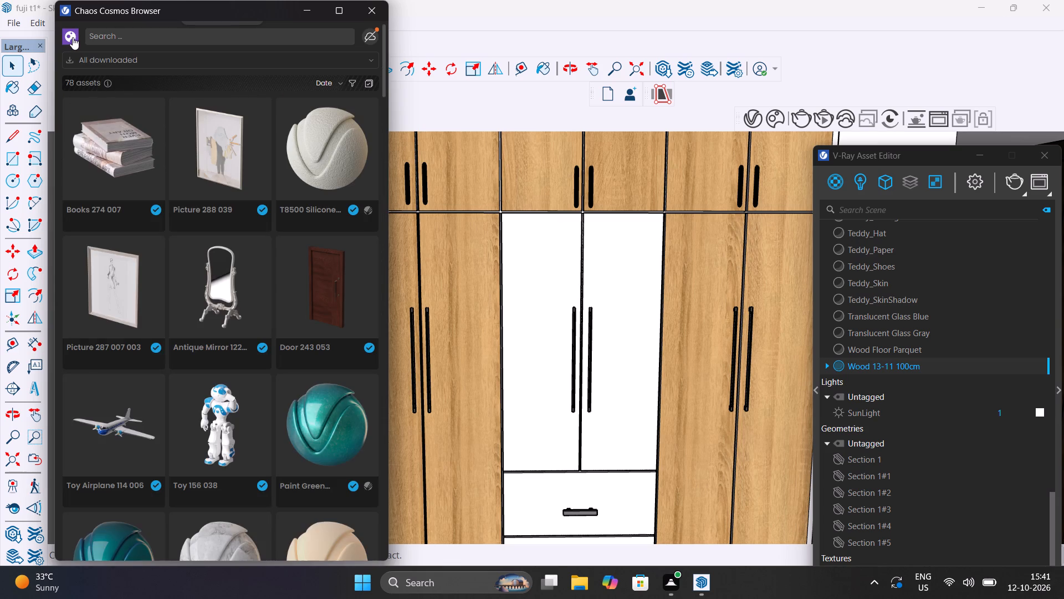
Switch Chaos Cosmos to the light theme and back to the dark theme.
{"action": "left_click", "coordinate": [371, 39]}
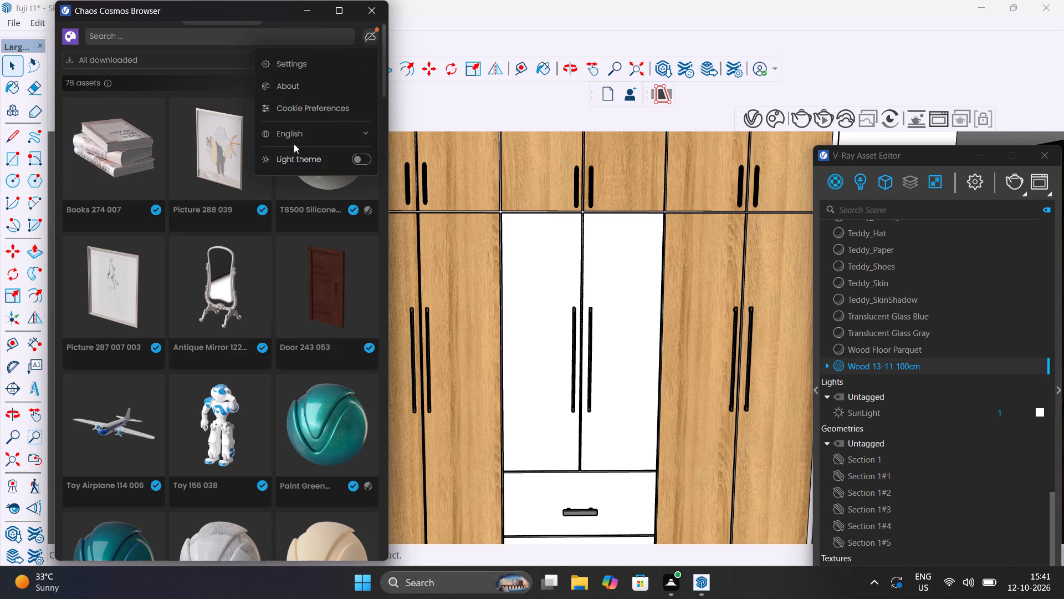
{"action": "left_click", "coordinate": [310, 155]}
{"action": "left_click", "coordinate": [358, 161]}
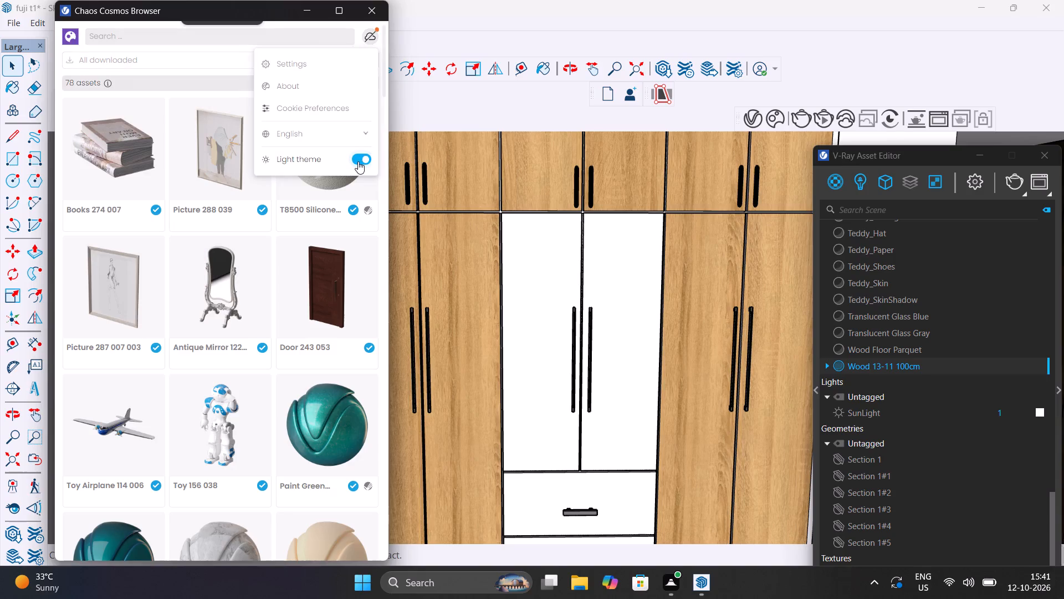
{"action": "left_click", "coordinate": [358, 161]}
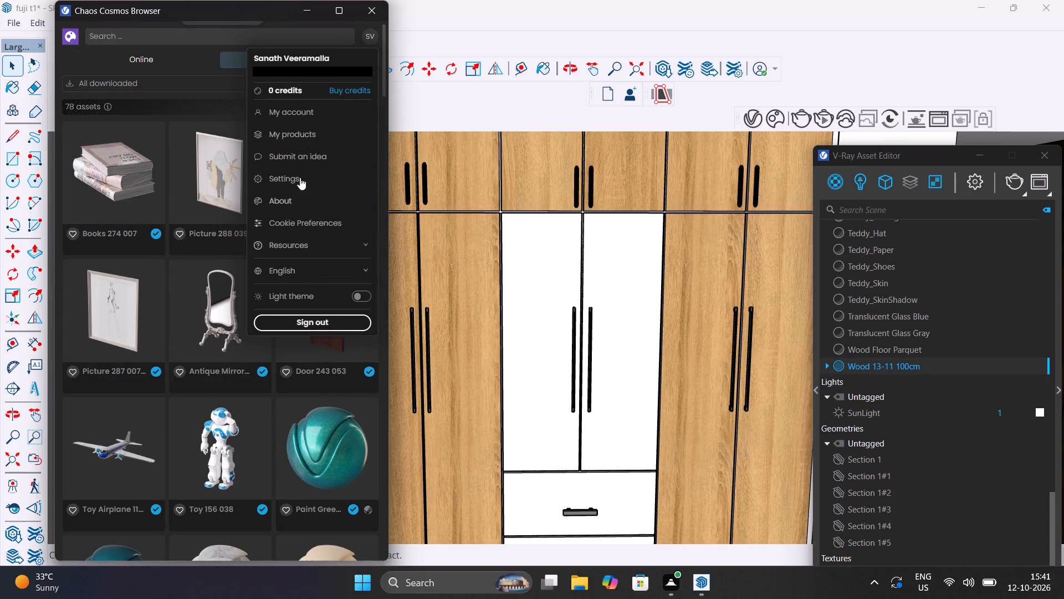
Open the My account page of the Chaos account in the web browser.
{"action": "left_click", "coordinate": [300, 114]}
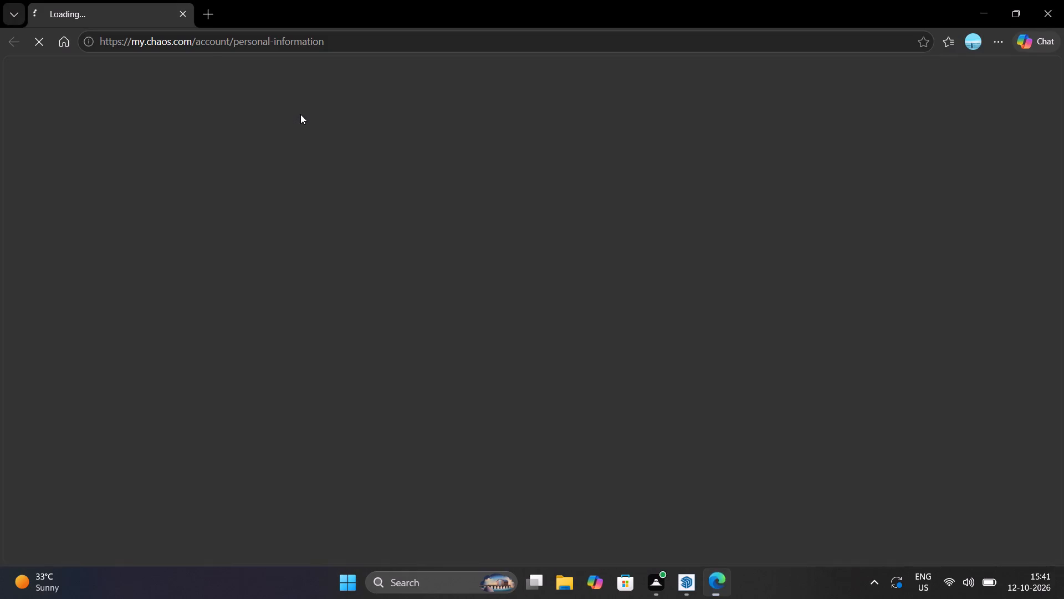
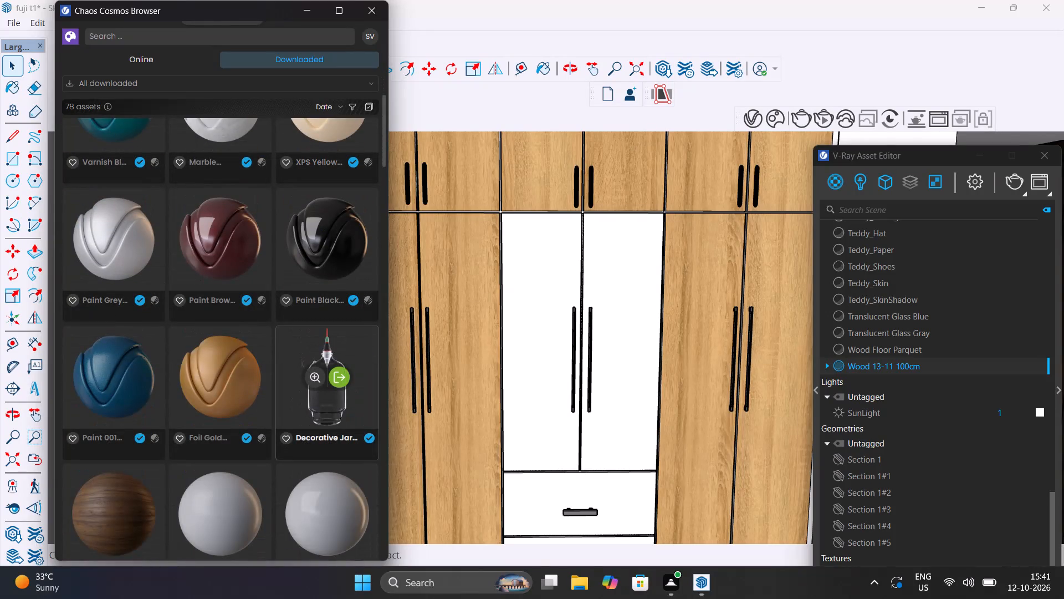
Search the online Chaos Cosmos library for wood using the recent search term.
{"action": "scroll", "coordinate": [337, 394], "scroll_direction": "down", "scroll_amount": 2}
{"action": "scroll", "coordinate": [337, 394], "scroll_direction": "up", "scroll_amount": 12}
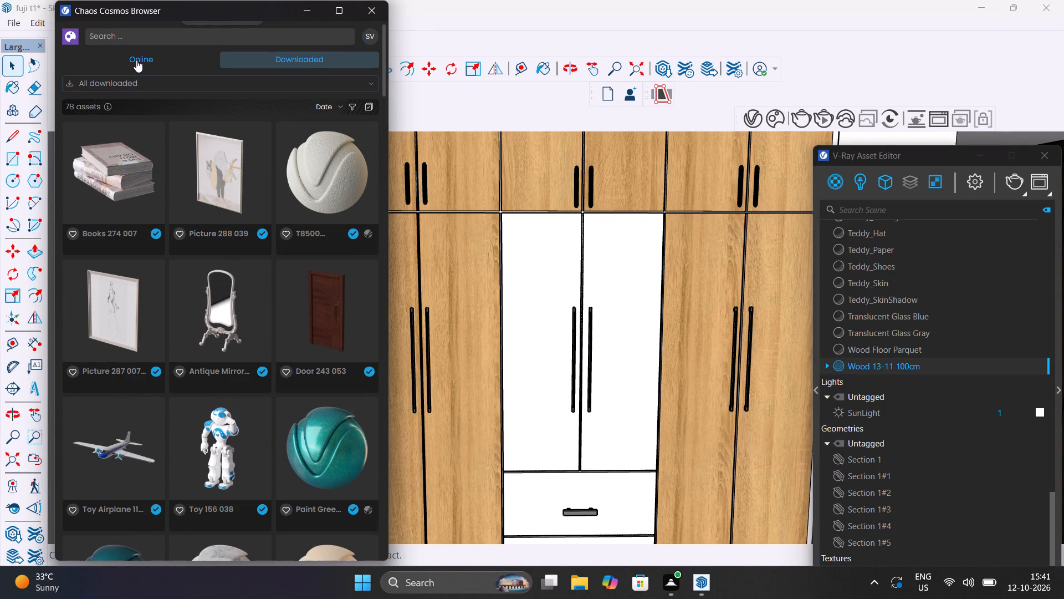
{"action": "left_click", "coordinate": [136, 60]}
{"action": "left_click", "coordinate": [139, 32]}
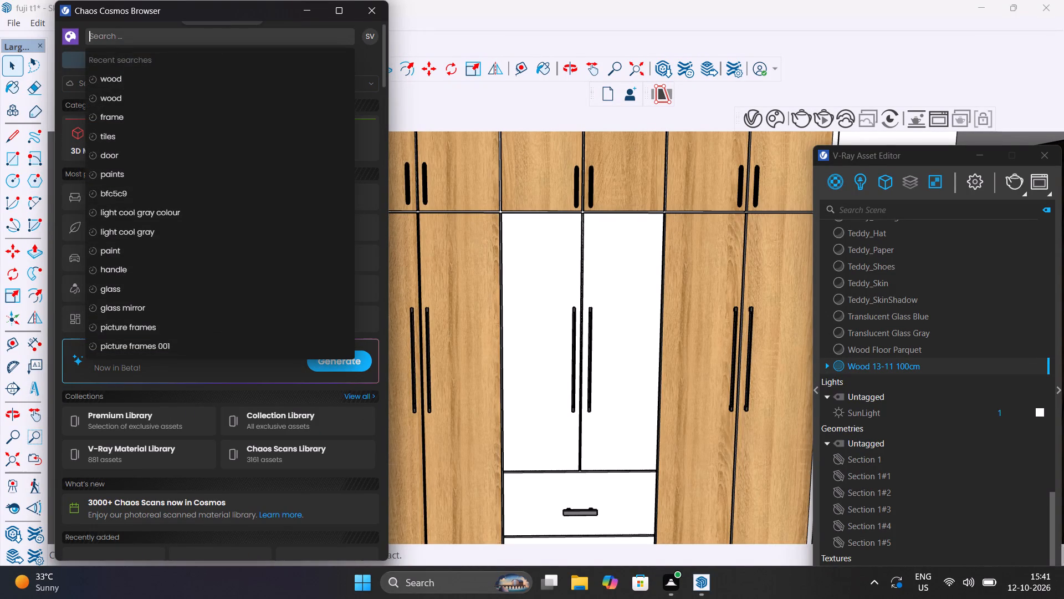
{"action": "left_click", "coordinate": [135, 87]}
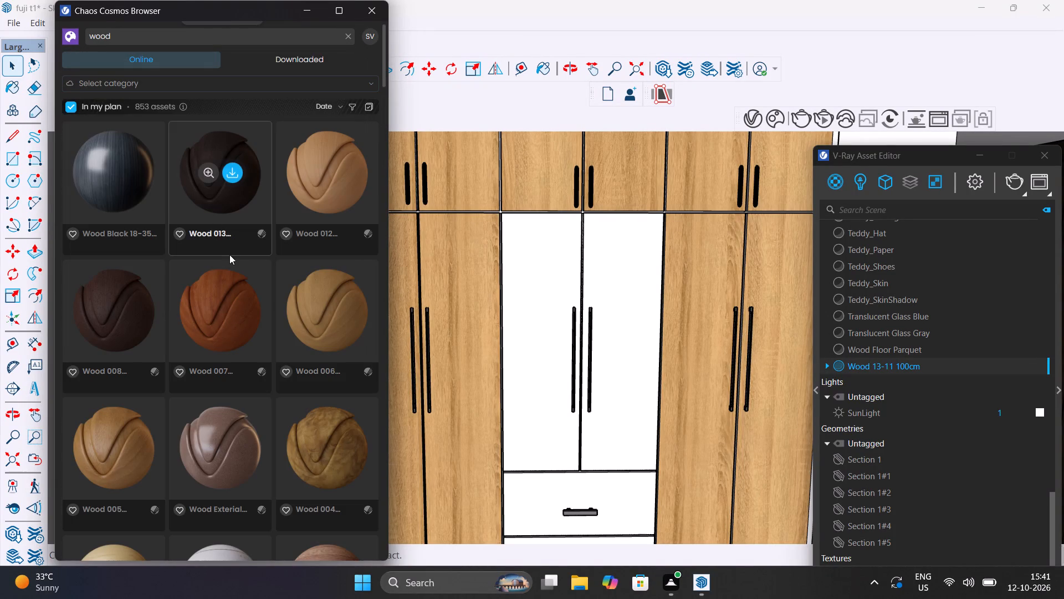
Examine the online wood assets for a finish that suits the wardrobe's central doors and drawers.
{"action": "scroll", "coordinate": [250, 312], "scroll_direction": "down", "scroll_amount": 13}
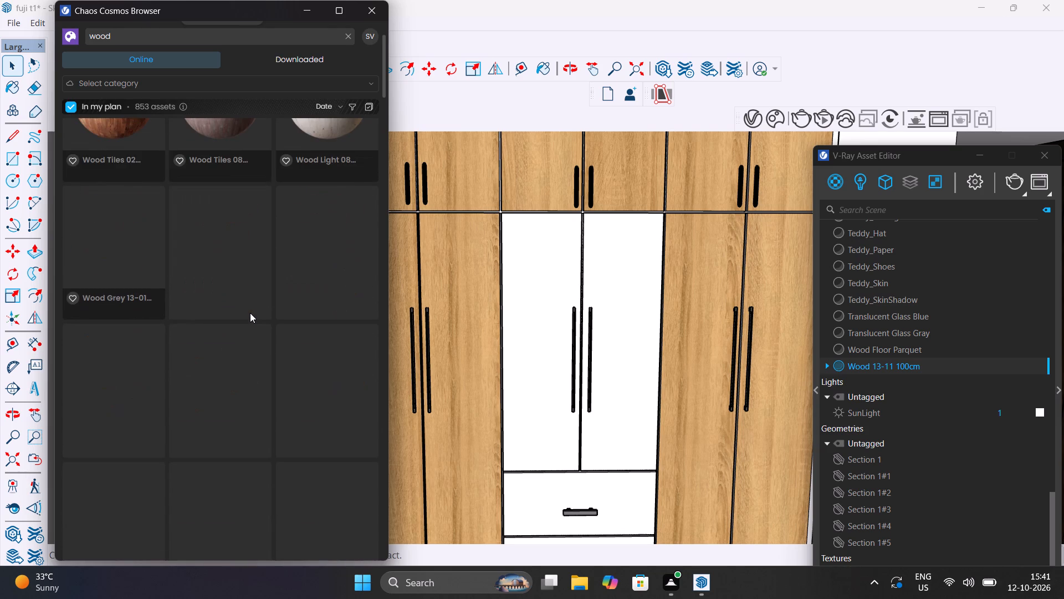
{"action": "scroll", "coordinate": [250, 313], "scroll_direction": "down", "scroll_amount": 1}
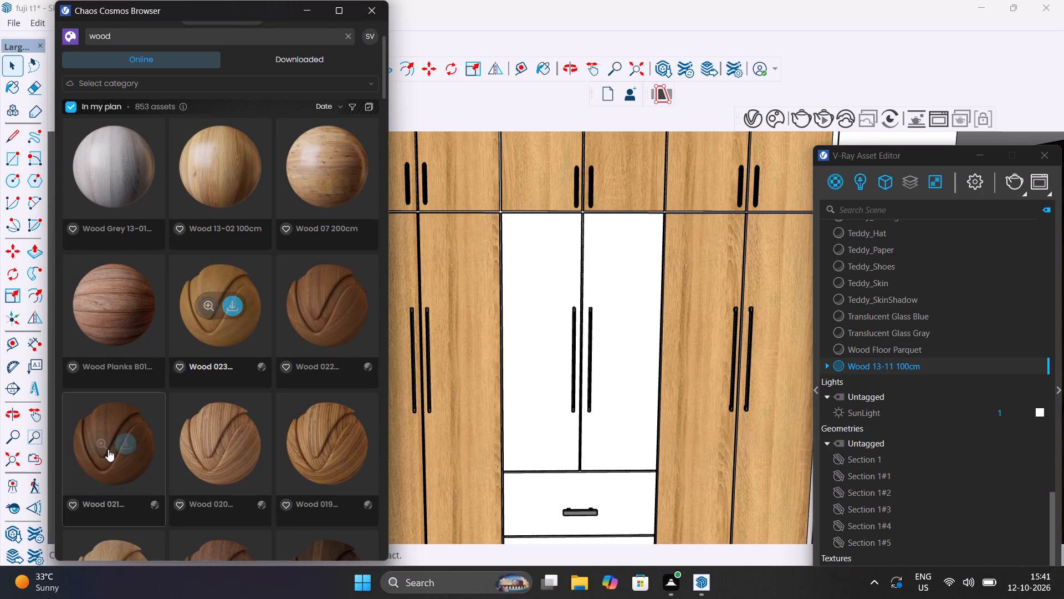
{"action": "scroll", "coordinate": [226, 442], "scroll_direction": "down", "scroll_amount": 4}
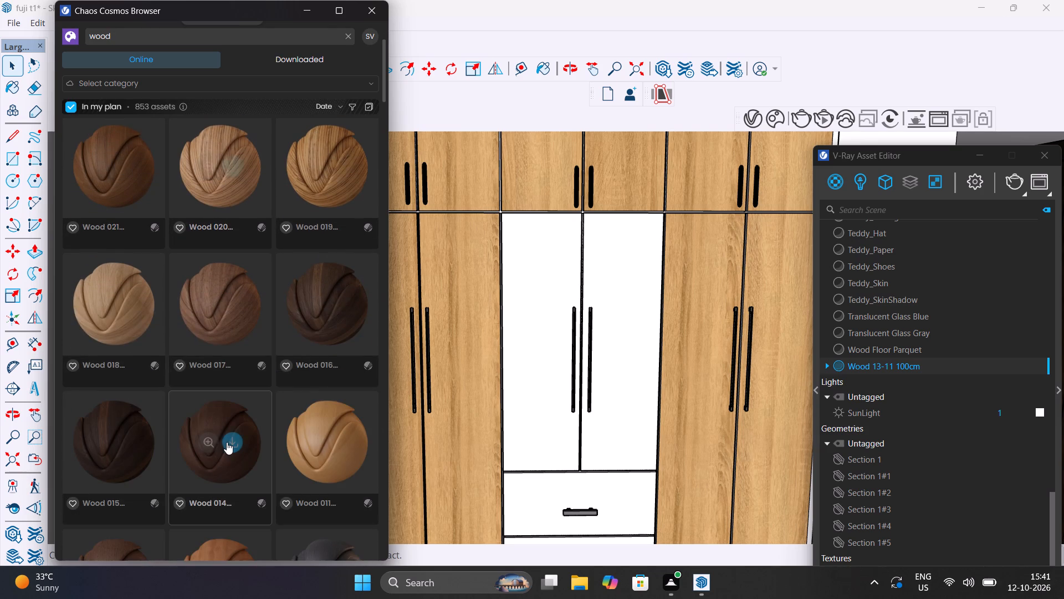
{"action": "scroll", "coordinate": [227, 442], "scroll_direction": "down", "scroll_amount": 7}
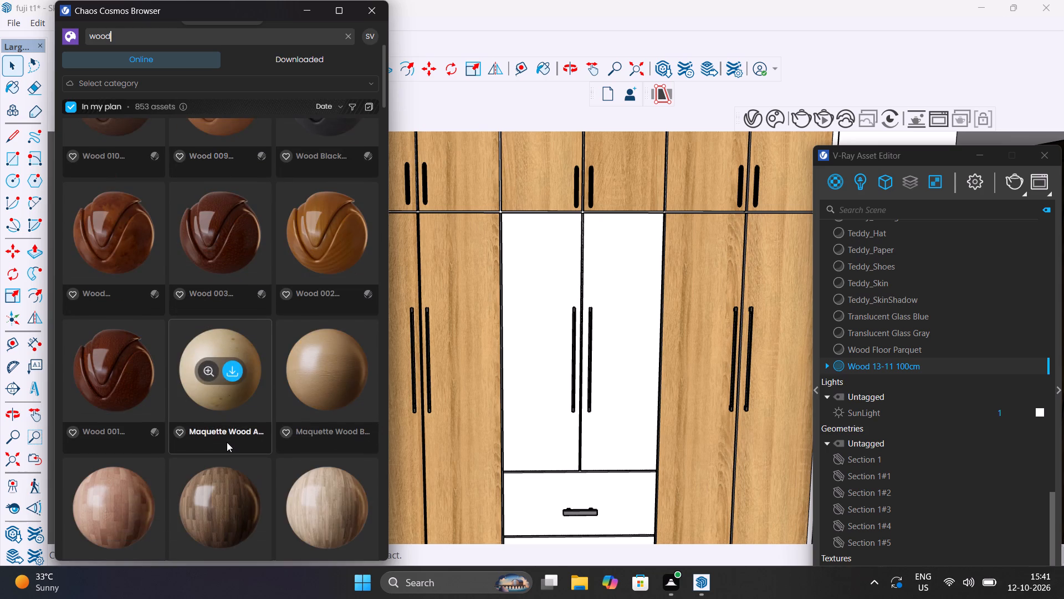
{"action": "scroll", "coordinate": [227, 442], "scroll_direction": "down", "scroll_amount": 9}
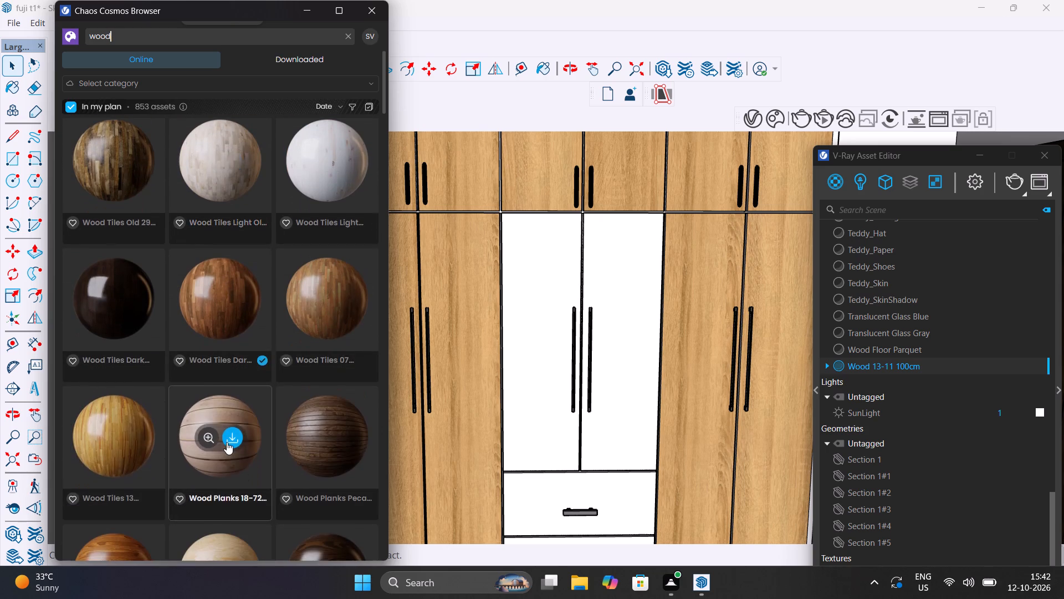
{"action": "scroll", "coordinate": [227, 442], "scroll_direction": "down", "scroll_amount": 7}
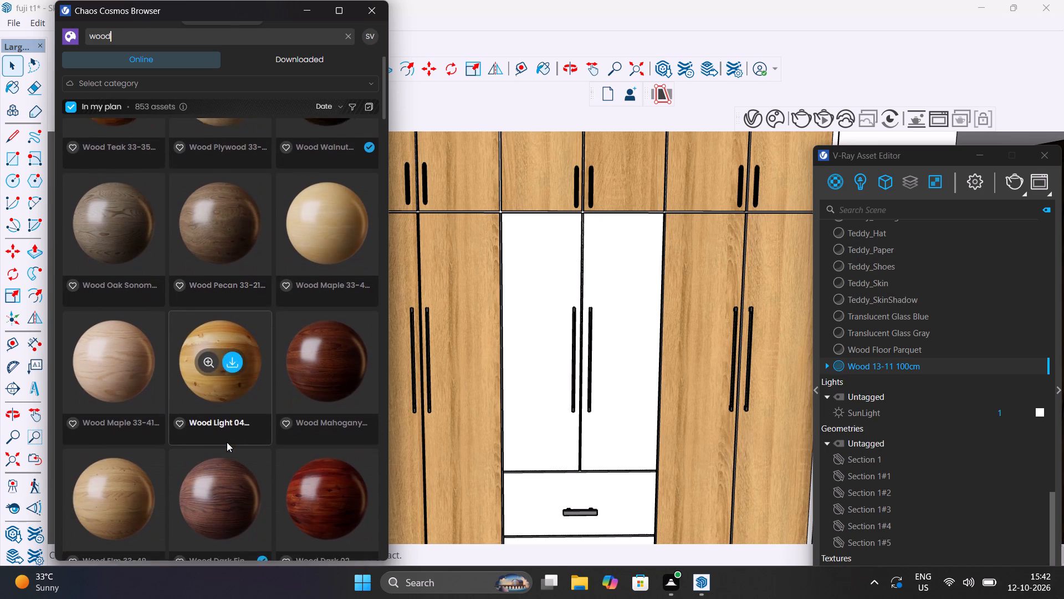
{"action": "scroll", "coordinate": [227, 442], "scroll_direction": "down", "scroll_amount": 2}
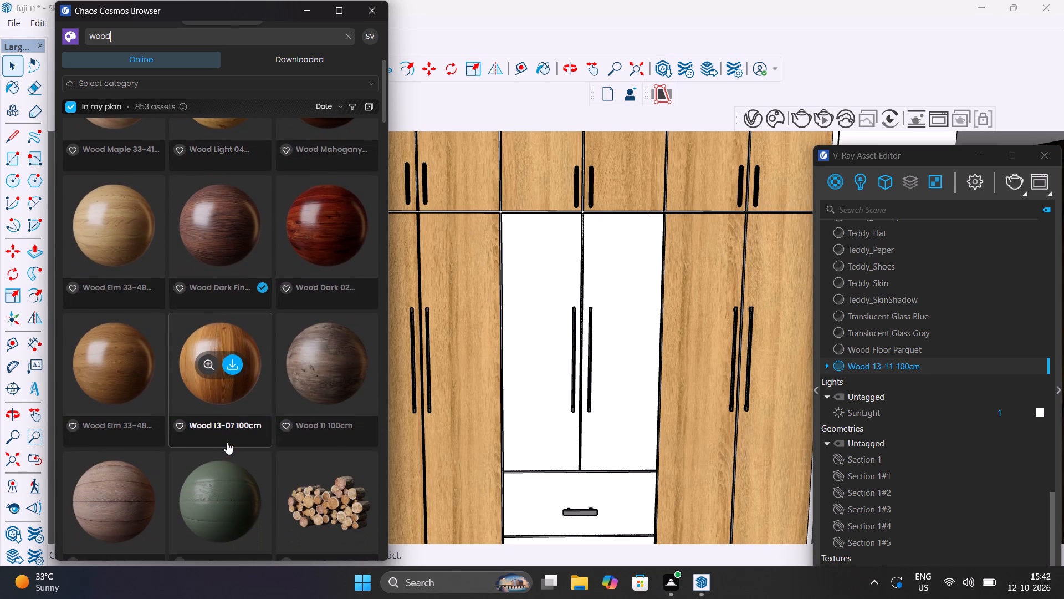
{"action": "scroll", "coordinate": [227, 442], "scroll_direction": "down", "scroll_amount": 9}
{"action": "scroll", "coordinate": [227, 442], "scroll_direction": "up", "scroll_amount": 8}
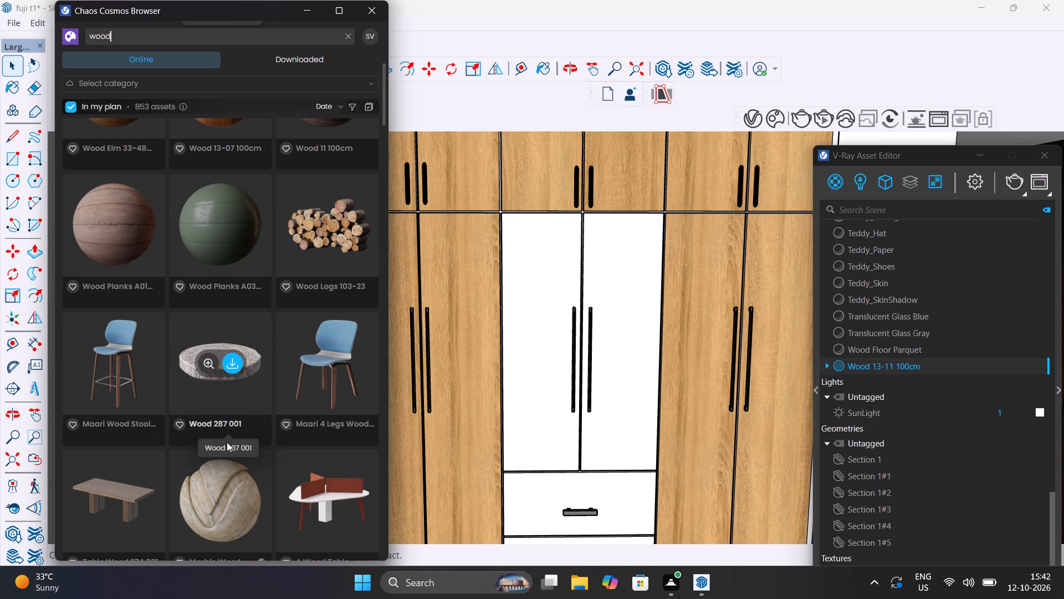
{"action": "scroll", "coordinate": [227, 442], "scroll_direction": "up", "scroll_amount": 9}
{"action": "scroll", "coordinate": [191, 332], "scroll_direction": "up", "scroll_amount": 12}
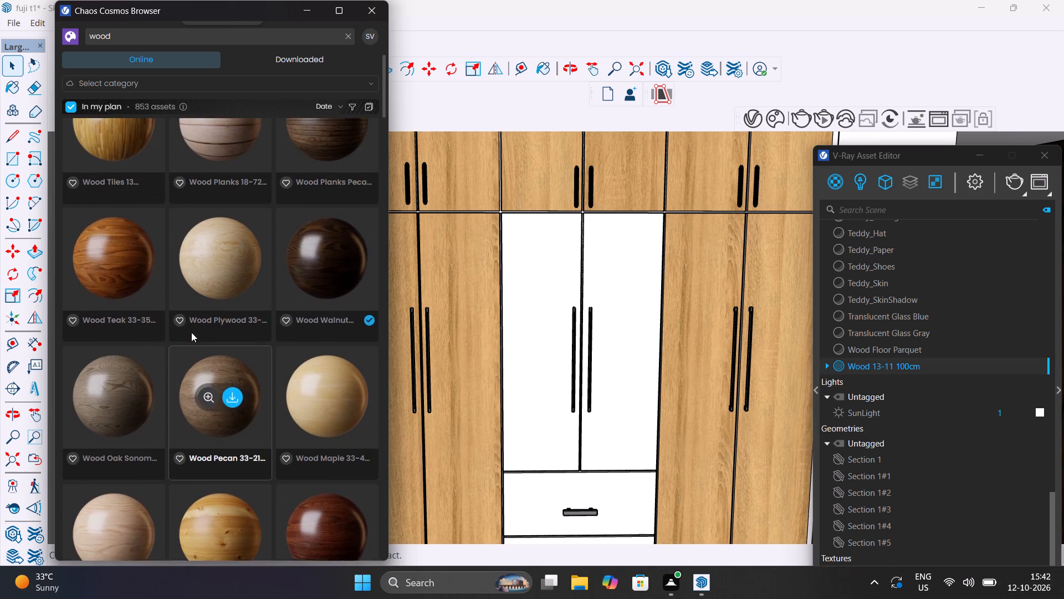
{"action": "scroll", "coordinate": [191, 332], "scroll_direction": "up", "scroll_amount": 1}
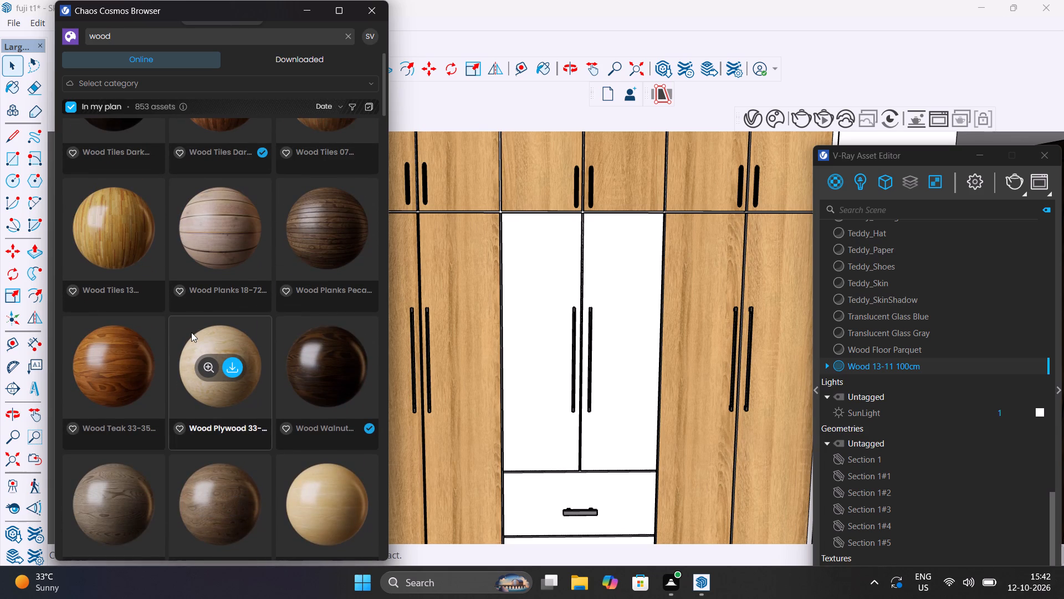
{"action": "scroll", "coordinate": [191, 332], "scroll_direction": "up", "scroll_amount": 2}
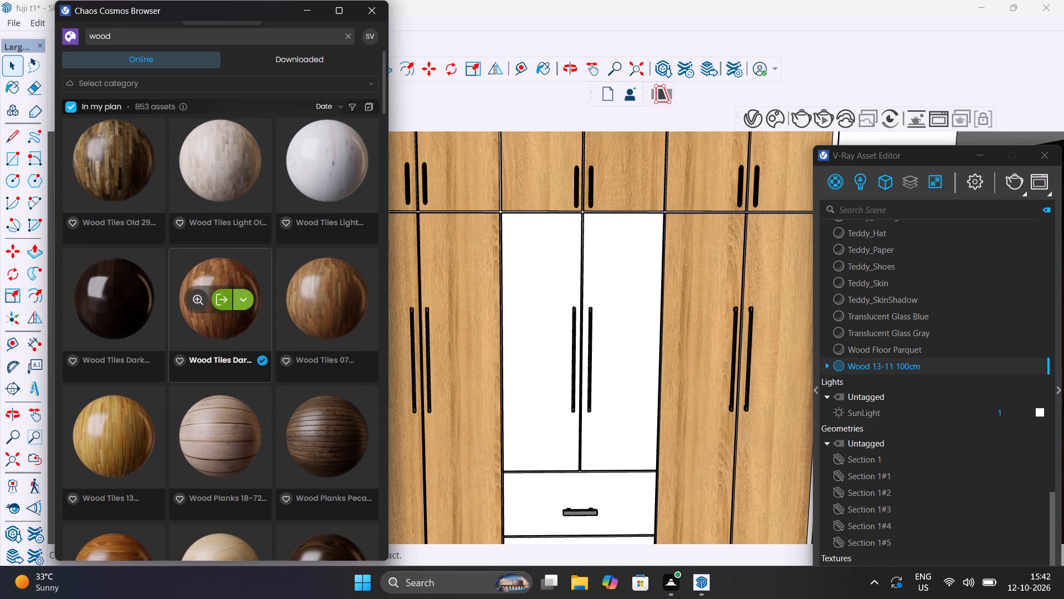
{"action": "scroll", "coordinate": [146, 272], "scroll_direction": "up", "scroll_amount": 4}
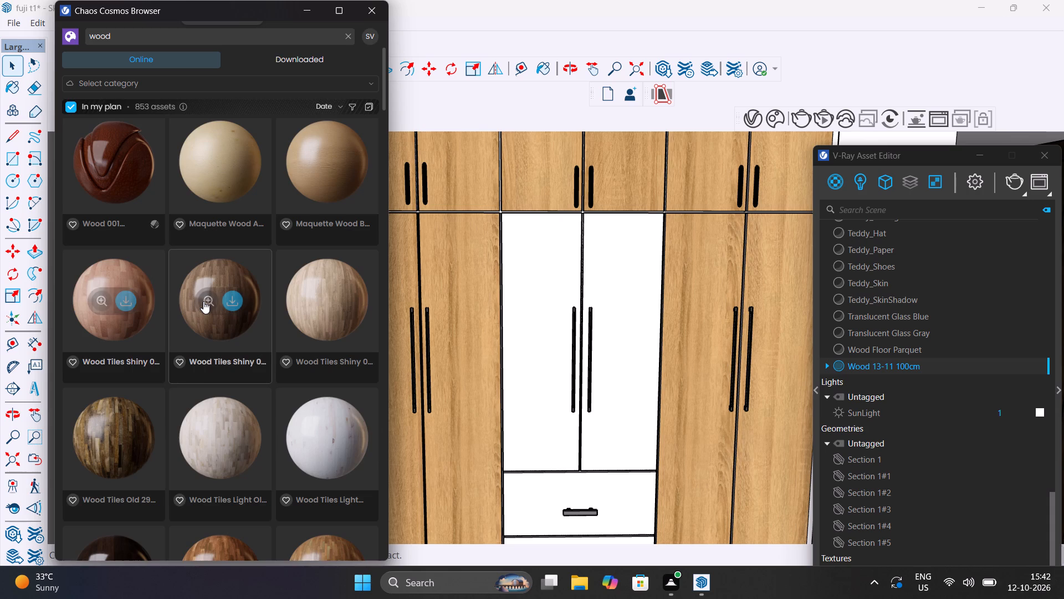
{"action": "scroll", "coordinate": [203, 301], "scroll_direction": "up", "scroll_amount": 6}
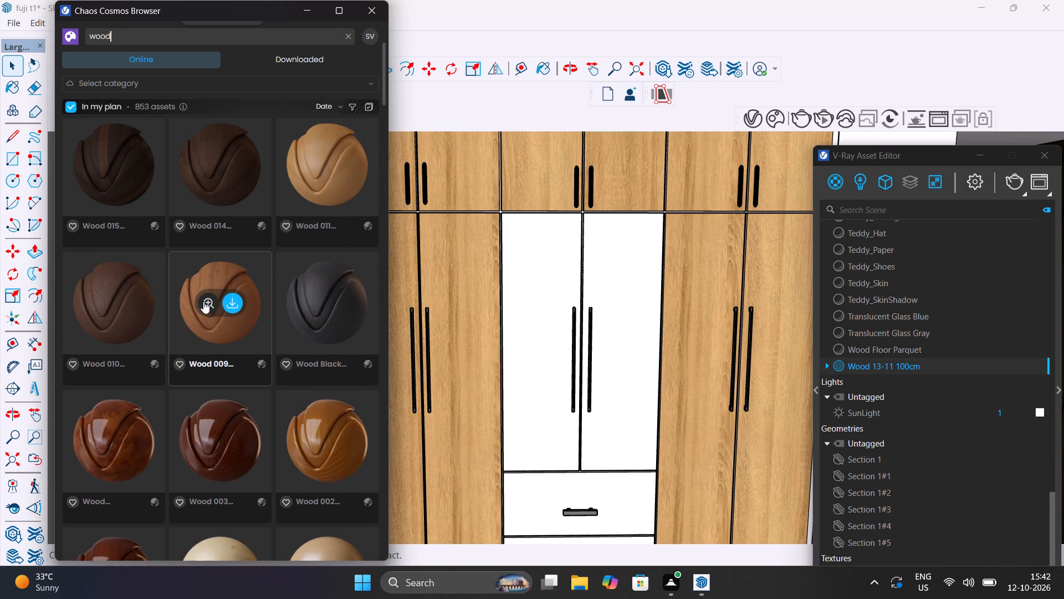
{"action": "scroll", "coordinate": [203, 301], "scroll_direction": "up", "scroll_amount": 6}
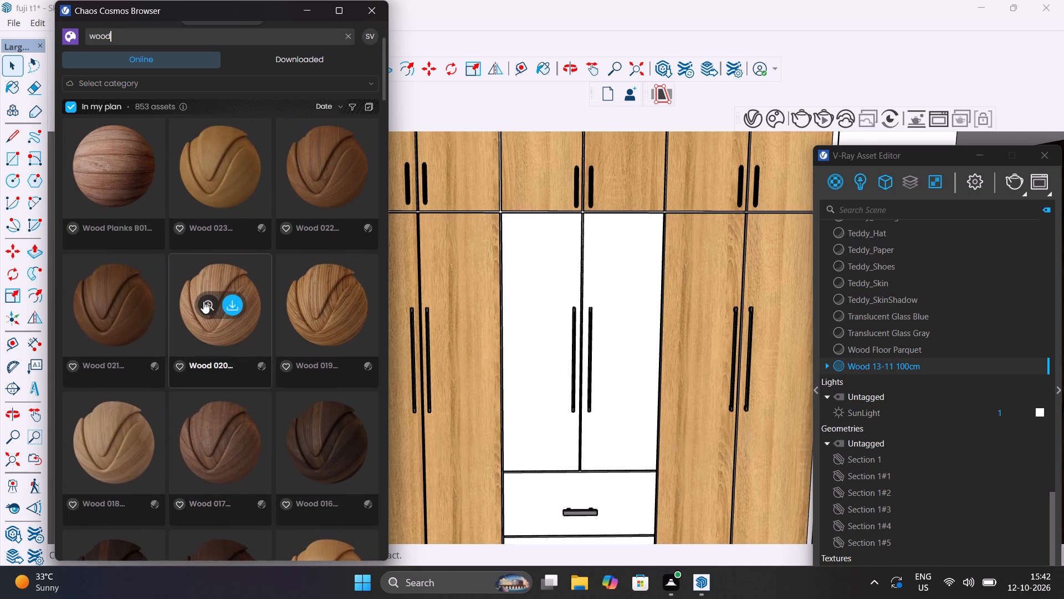
{"action": "scroll", "coordinate": [203, 301], "scroll_direction": "up", "scroll_amount": 1}
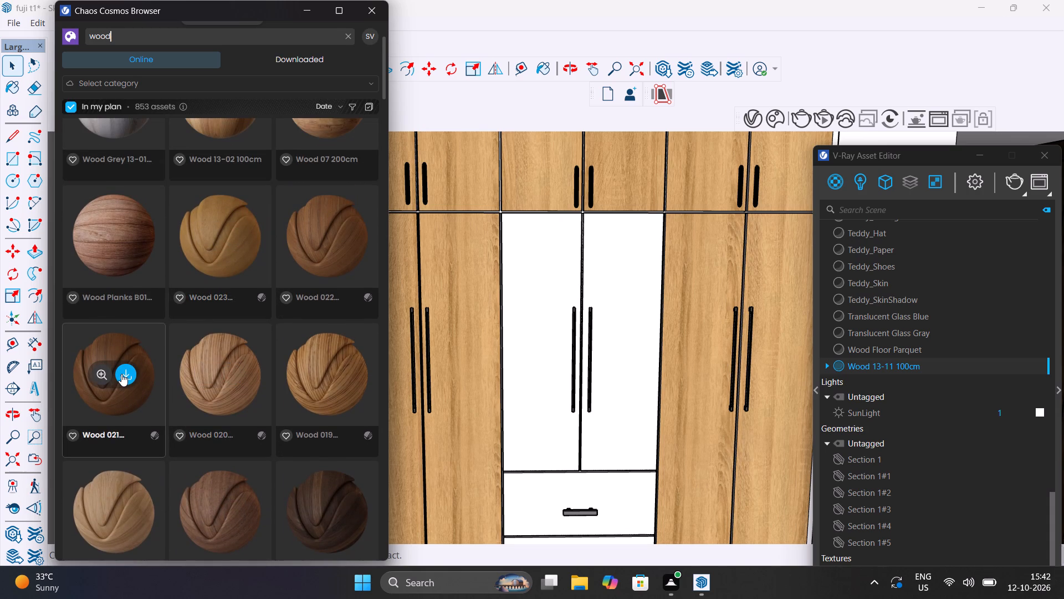
Download the Wood 021 27.52cm material and import it into the scene.
{"action": "left_click", "coordinate": [121, 374]}
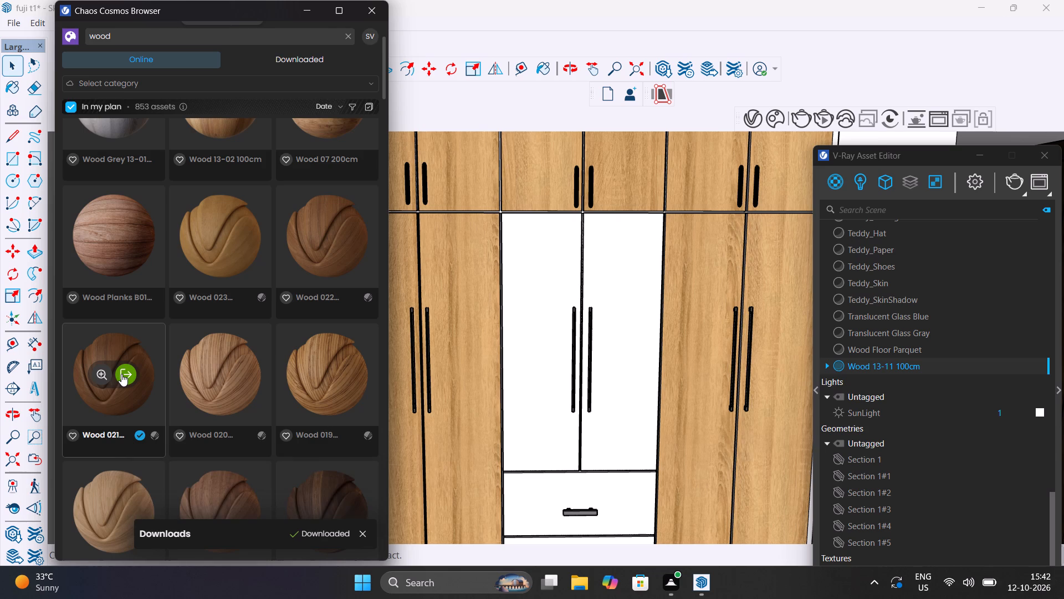
{"action": "left_click", "coordinate": [121, 374]}
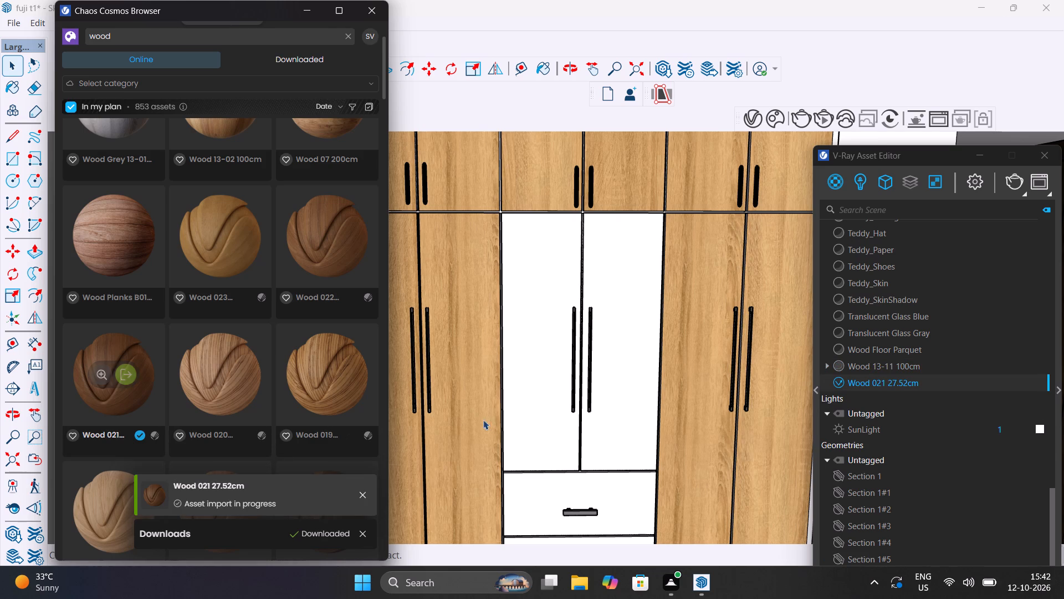
Try to apply Wood 021 27.52cm to the front faces of the two central doors and the two drawers below them.
{"action": "left_click", "coordinate": [606, 434]}
{"action": "double_click", "coordinate": [606, 433]}
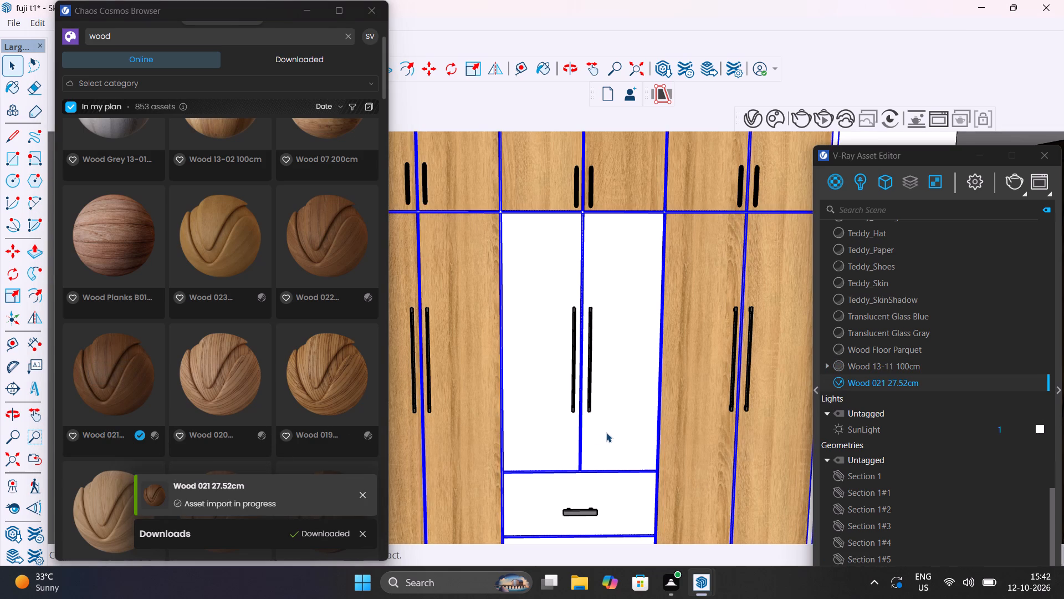
{"action": "left_click", "coordinate": [606, 433]}
{"action": "left_click", "coordinate": [550, 440], "text": "shift"}
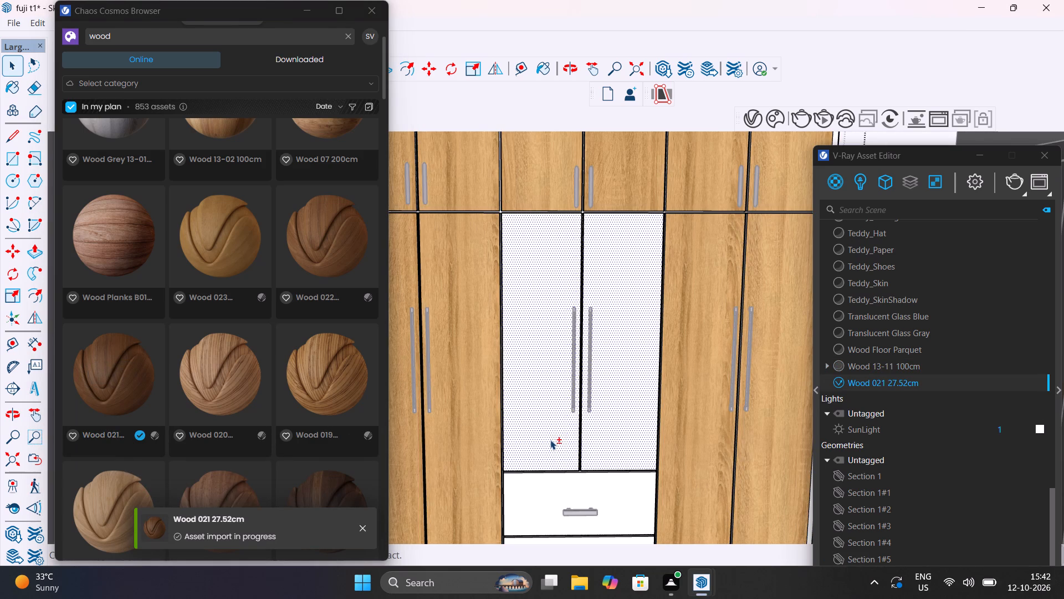
{"action": "left_click", "coordinate": [556, 501], "text": "shift"}
{"action": "middle_click_drag", "start_coordinate": [555, 496], "coordinate": [530, 365], "text": "shift"}
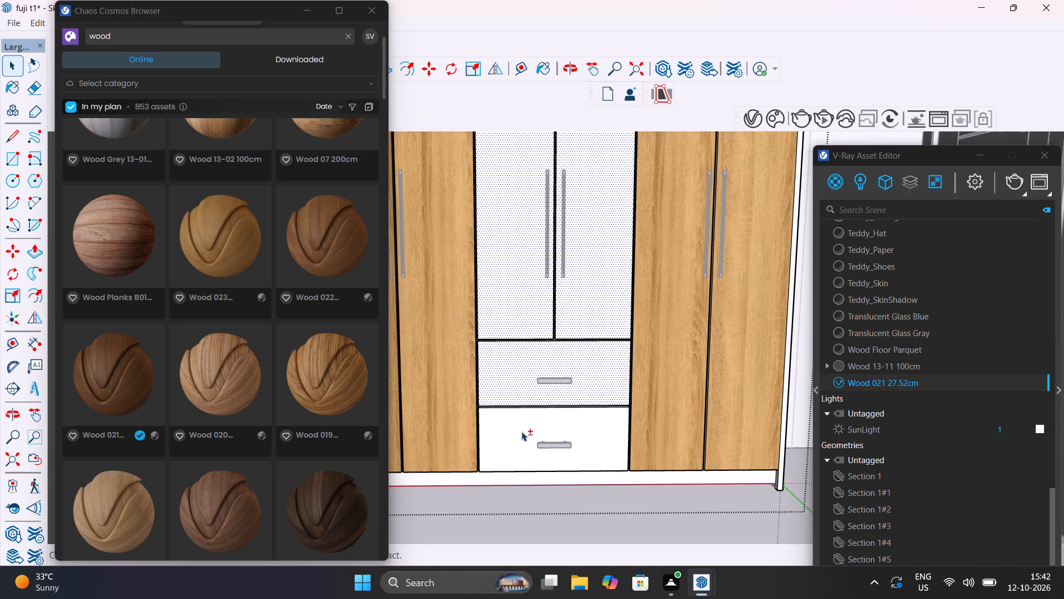
{"action": "left_click", "coordinate": [521, 432], "text": "shift"}
{"action": "right_click", "coordinate": [871, 379]}
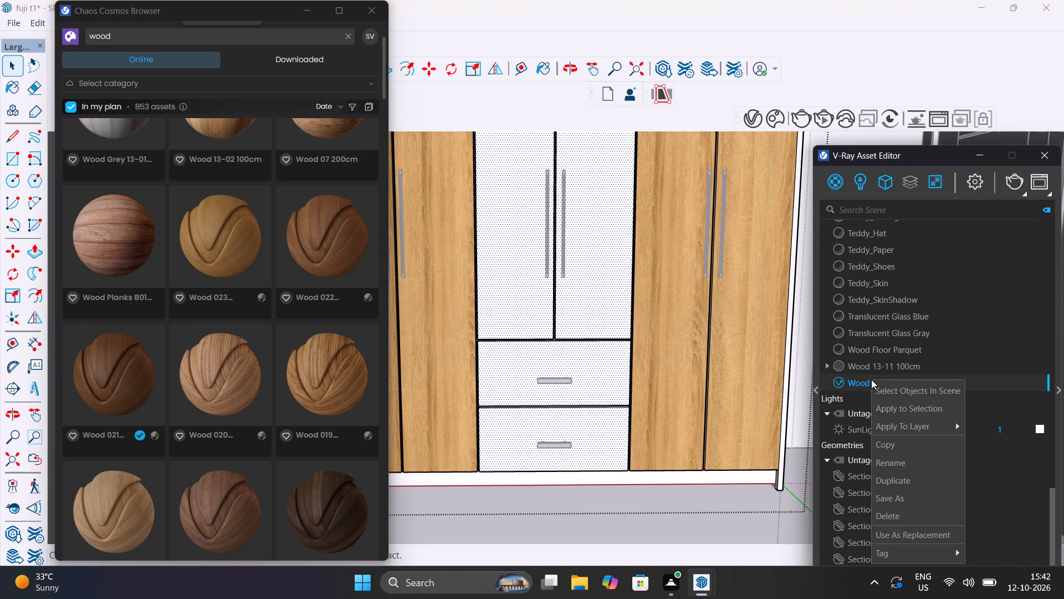
{"action": "left_click", "coordinate": [909, 412]}
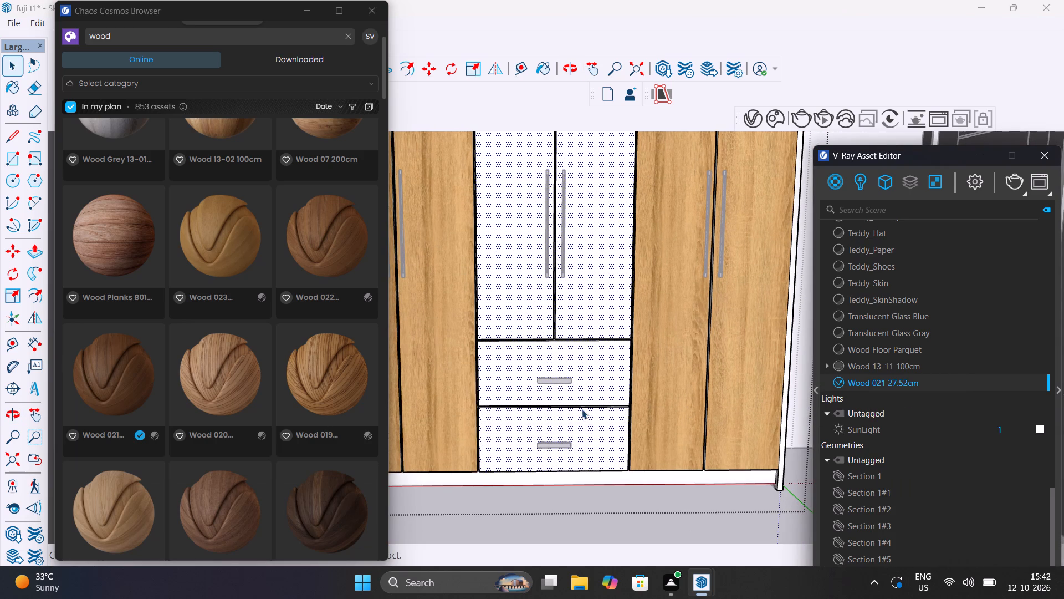
{"action": "middle_click_drag", "start_coordinate": [603, 409], "coordinate": [578, 491]}
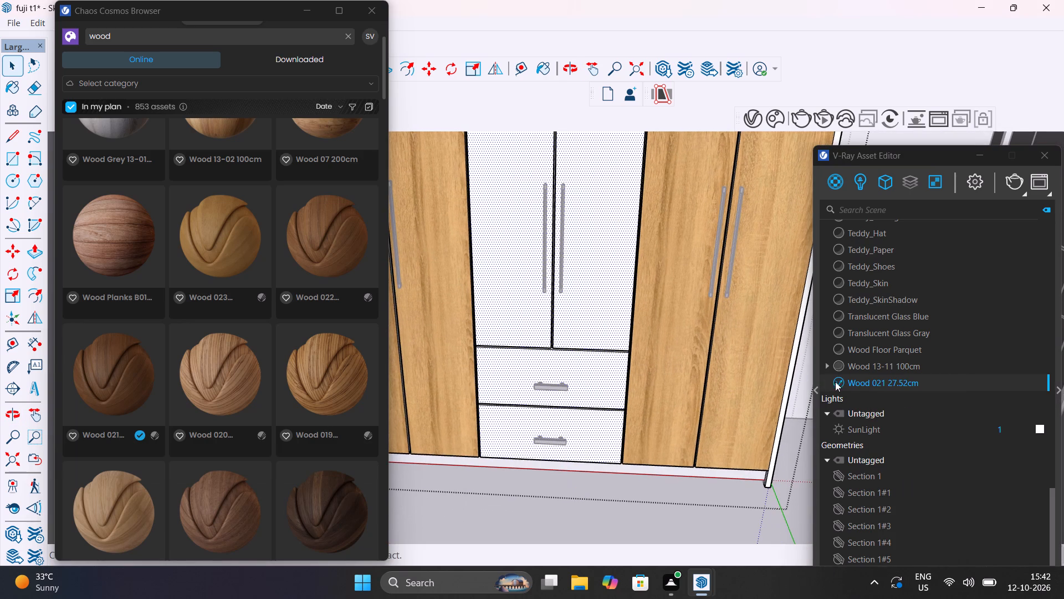
{"action": "right_click", "coordinate": [861, 381]}
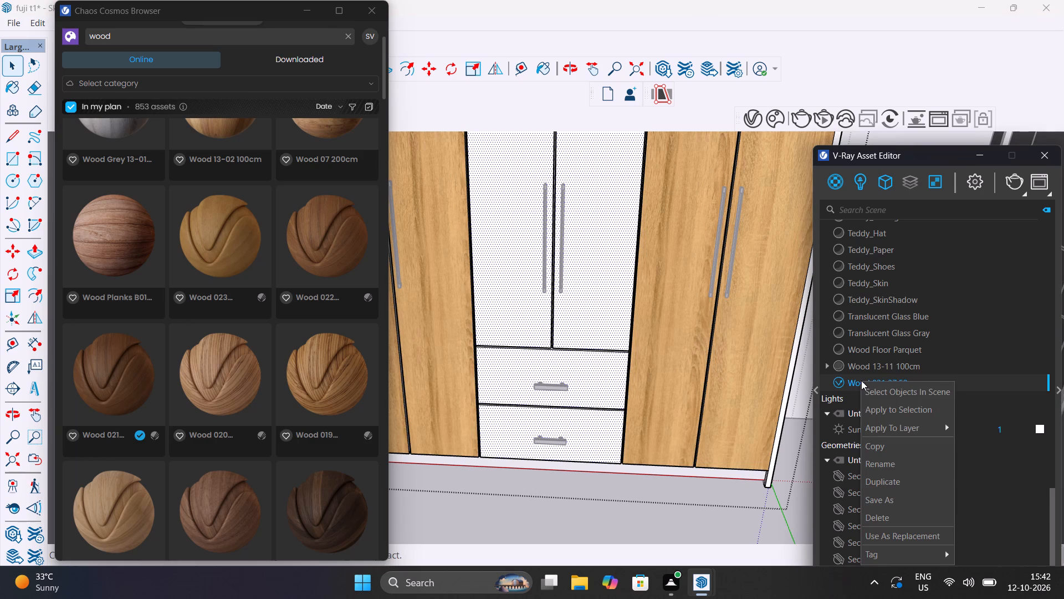
{"action": "left_click", "coordinate": [879, 407]}
Reselect the two central door and two drawer faces, apply Wood 021 27.52cm to them again, and leave the wardrobe group.
{"action": "left_click", "coordinate": [585, 330]}
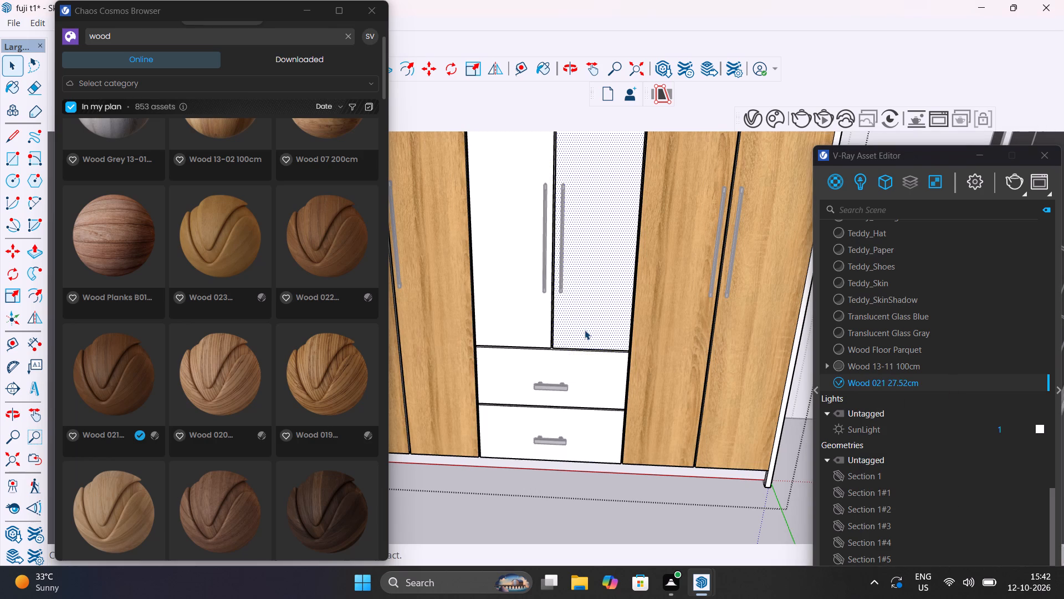
{"action": "scroll", "coordinate": [585, 330], "scroll_direction": "down", "scroll_amount": 9}
{"action": "middle_click_drag", "start_coordinate": [596, 365], "coordinate": [596, 372]}
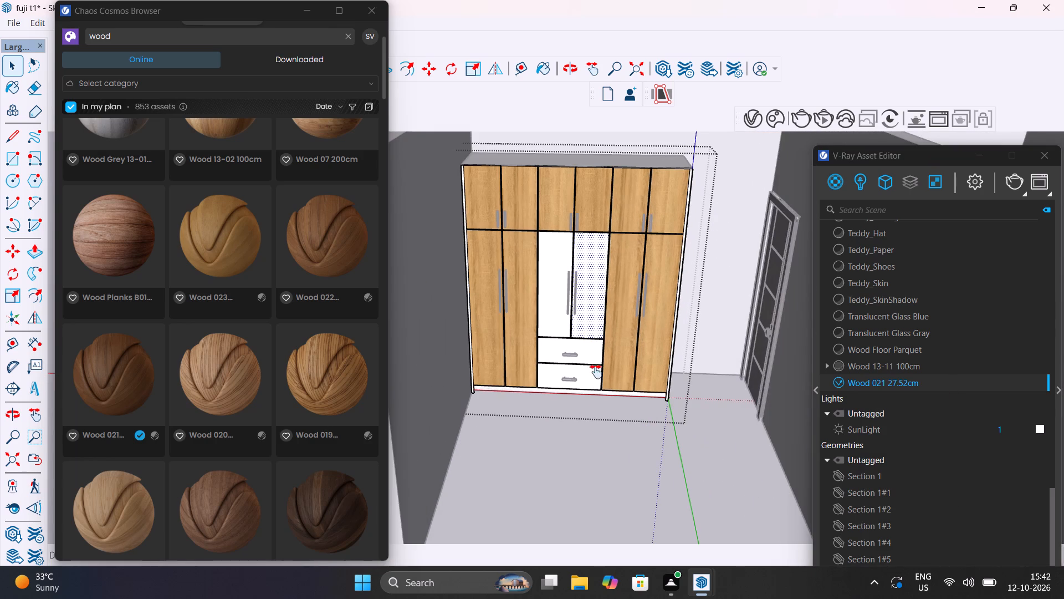
{"action": "middle_click_drag", "start_coordinate": [596, 372], "coordinate": [592, 466]}
{"action": "left_click", "coordinate": [589, 390]}
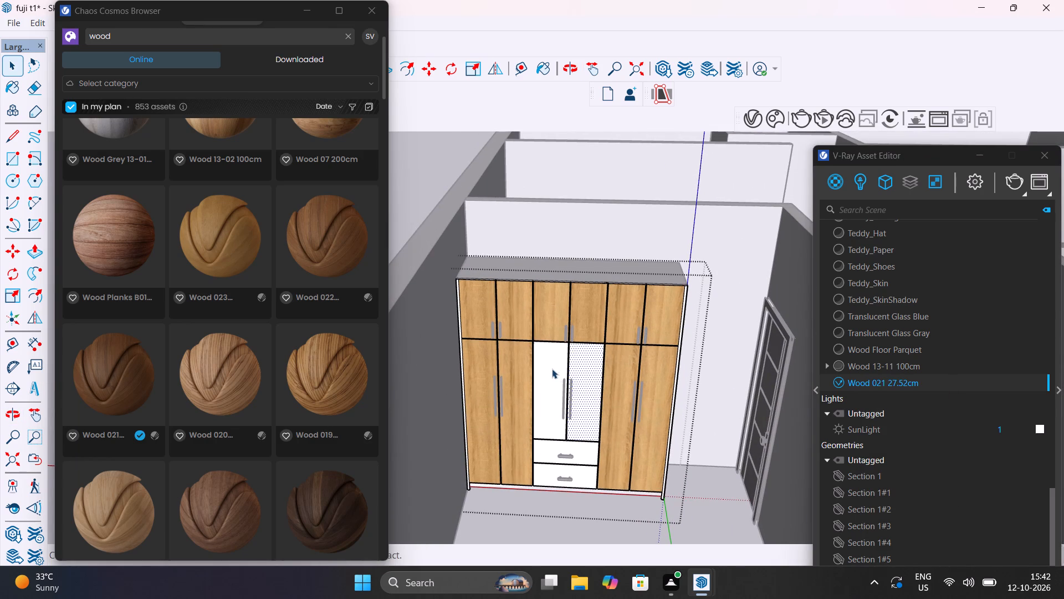
{"action": "left_click", "coordinate": [552, 369], "text": "shift"}
{"action": "left_click", "coordinate": [545, 450], "text": "shift"}
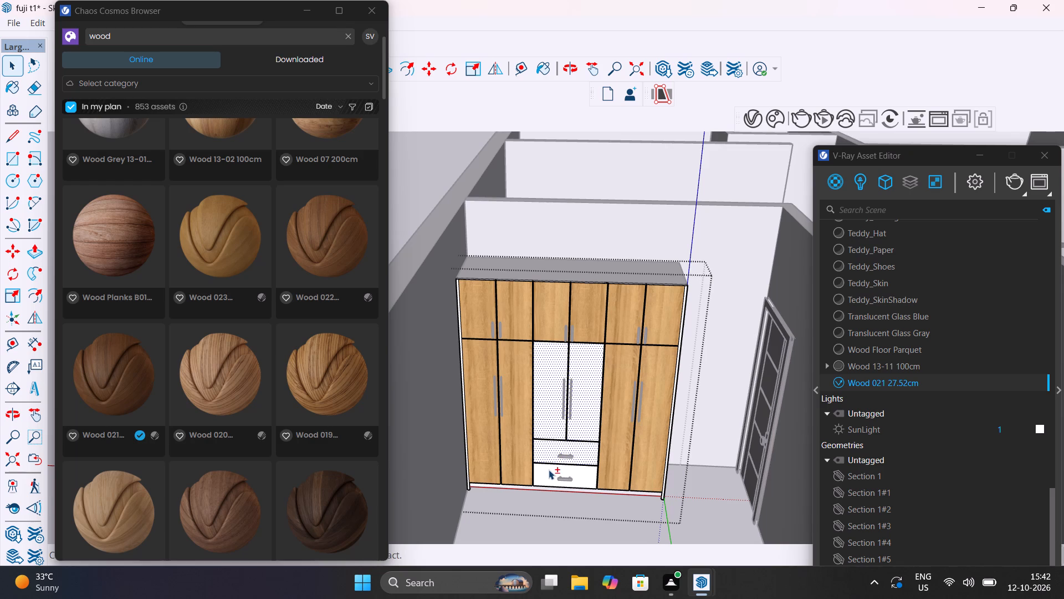
{"action": "left_click", "coordinate": [549, 470], "text": "shift"}
{"action": "right_click", "coordinate": [869, 382], "text": "shift"}
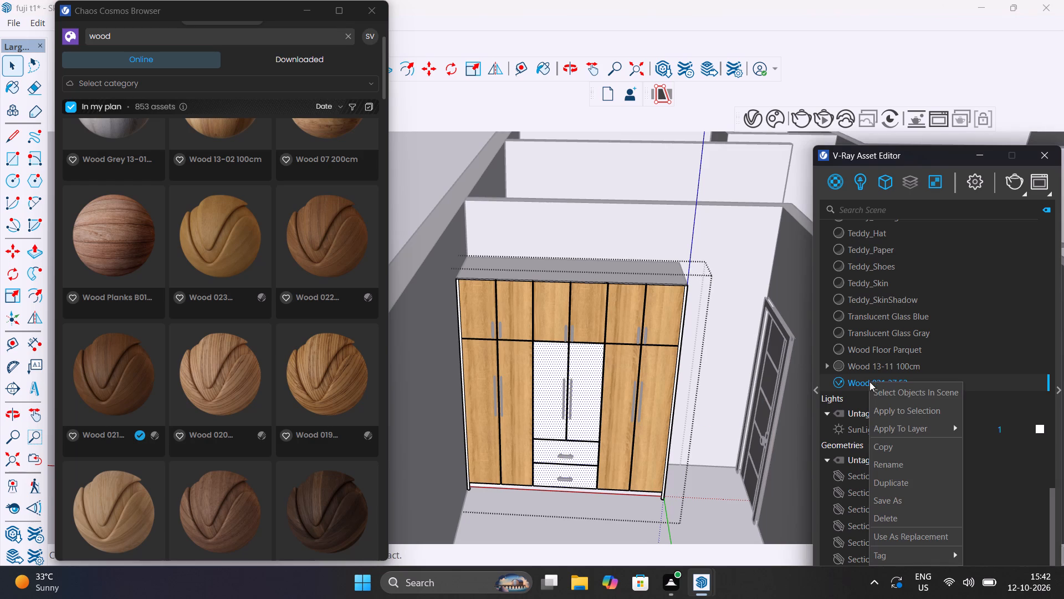
{"action": "left_click", "coordinate": [894, 416], "text": "shift"}
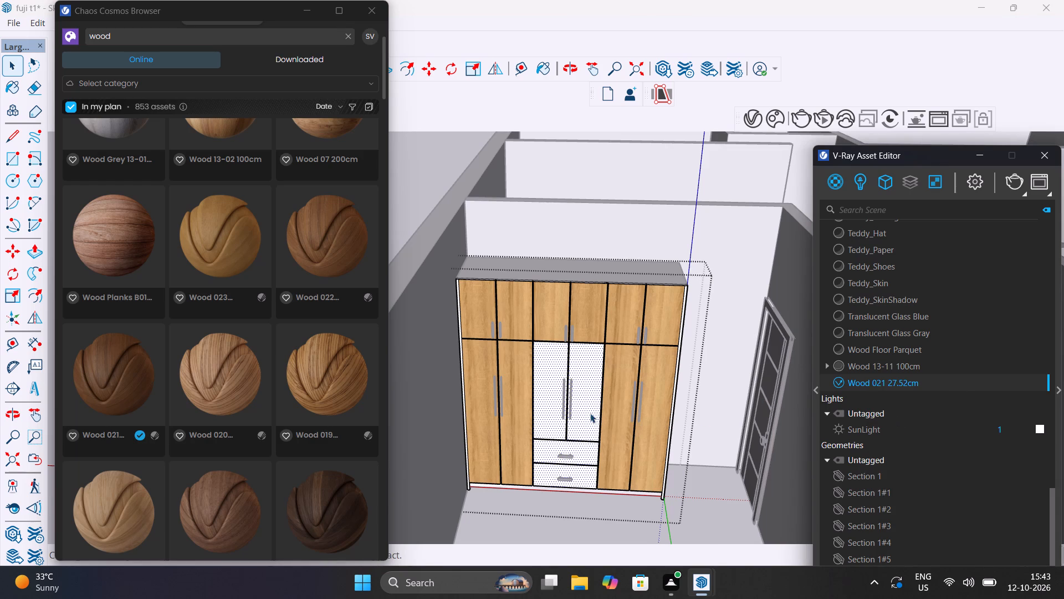
{"action": "scroll", "coordinate": [590, 413], "scroll_direction": "up", "scroll_amount": 10}
{"action": "key", "text": "space"}
{"action": "scroll", "coordinate": [589, 408], "scroll_direction": "down", "scroll_amount": 20}
{"action": "scroll", "coordinate": [589, 408], "scroll_direction": "down", "scroll_amount": 1}
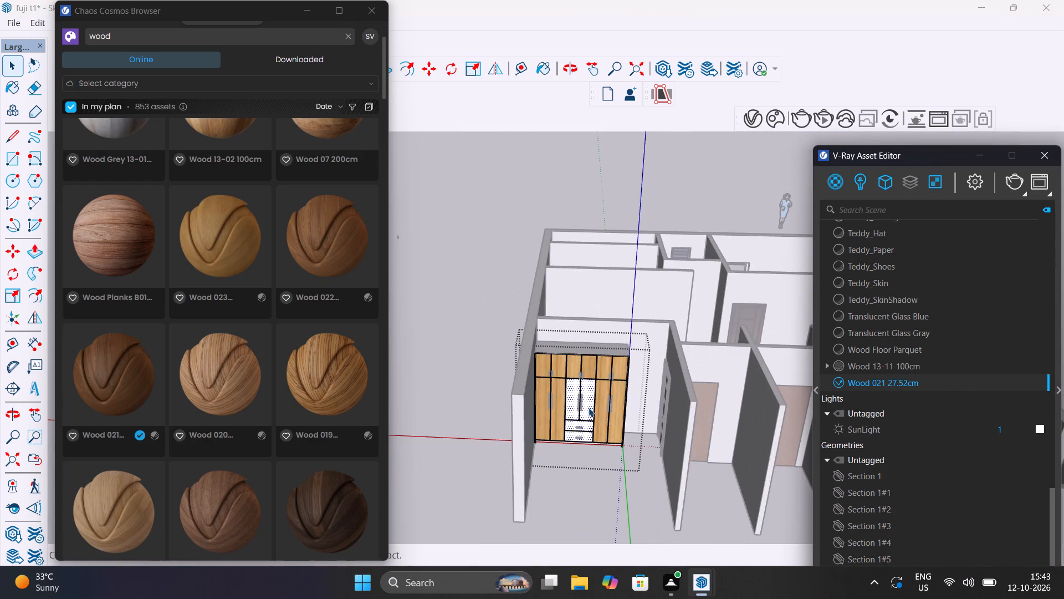
{"action": "left_click", "coordinate": [496, 297]}
{"action": "scroll", "coordinate": [587, 400], "scroll_direction": "up", "scroll_amount": 10}
{"action": "left_click", "coordinate": [587, 400]}
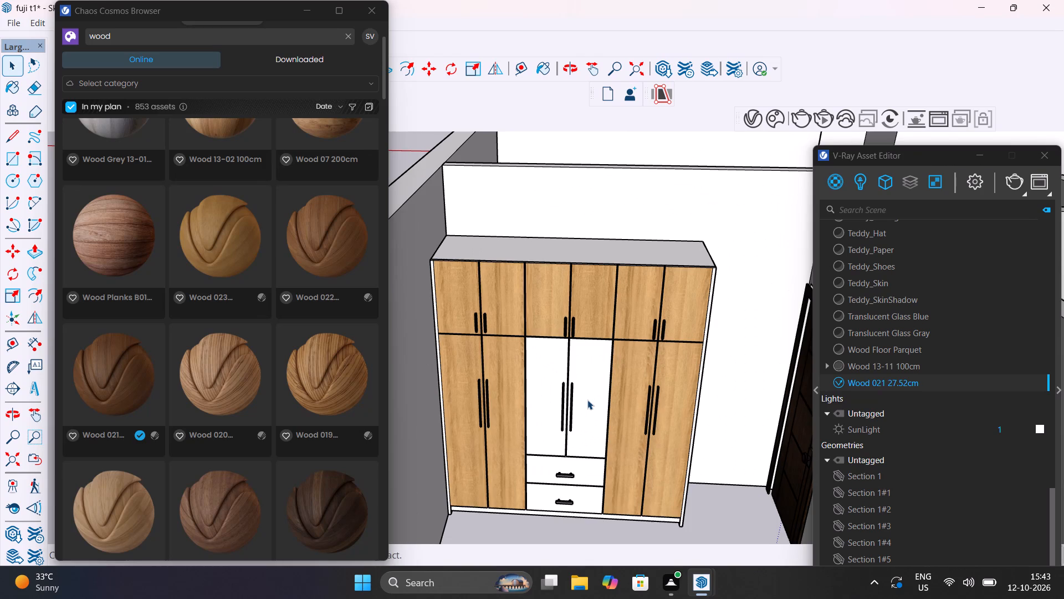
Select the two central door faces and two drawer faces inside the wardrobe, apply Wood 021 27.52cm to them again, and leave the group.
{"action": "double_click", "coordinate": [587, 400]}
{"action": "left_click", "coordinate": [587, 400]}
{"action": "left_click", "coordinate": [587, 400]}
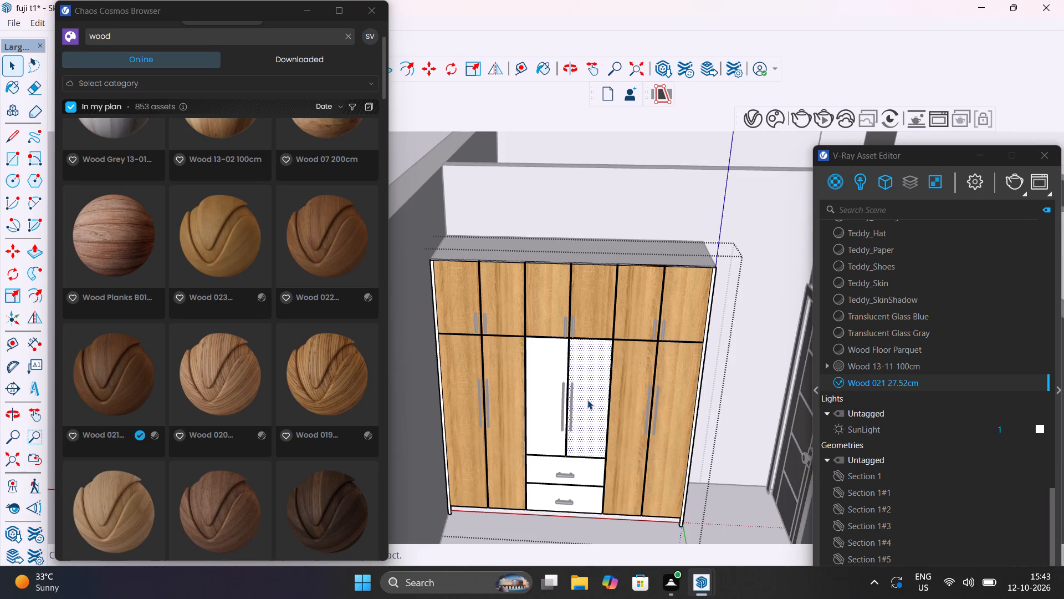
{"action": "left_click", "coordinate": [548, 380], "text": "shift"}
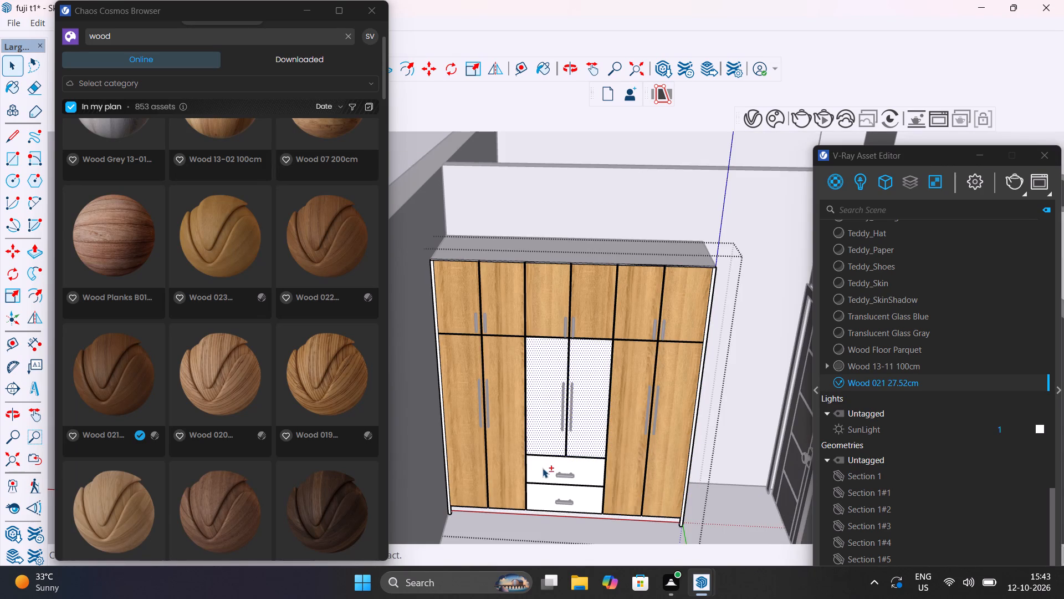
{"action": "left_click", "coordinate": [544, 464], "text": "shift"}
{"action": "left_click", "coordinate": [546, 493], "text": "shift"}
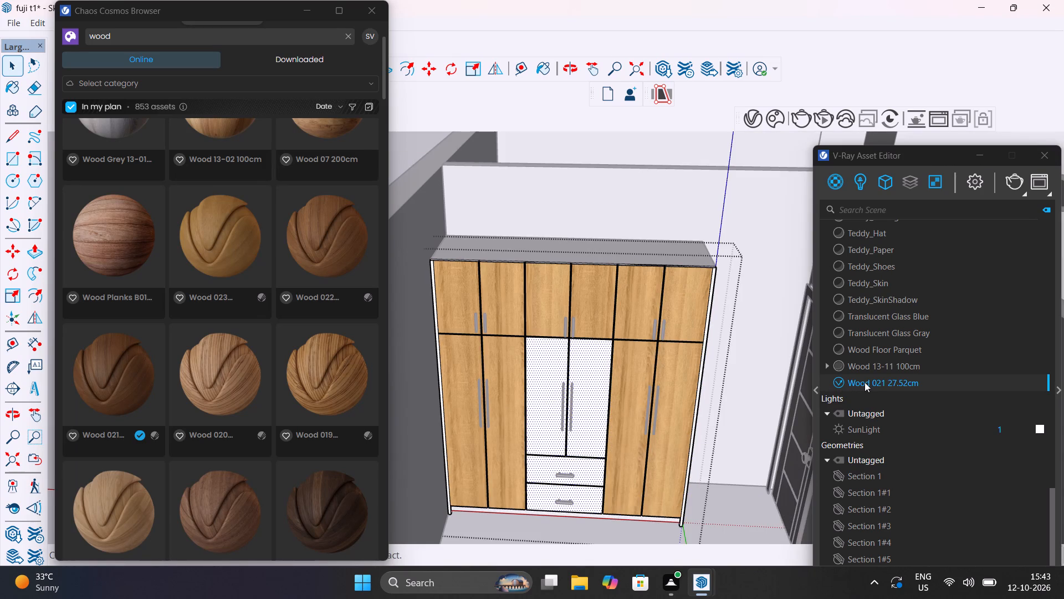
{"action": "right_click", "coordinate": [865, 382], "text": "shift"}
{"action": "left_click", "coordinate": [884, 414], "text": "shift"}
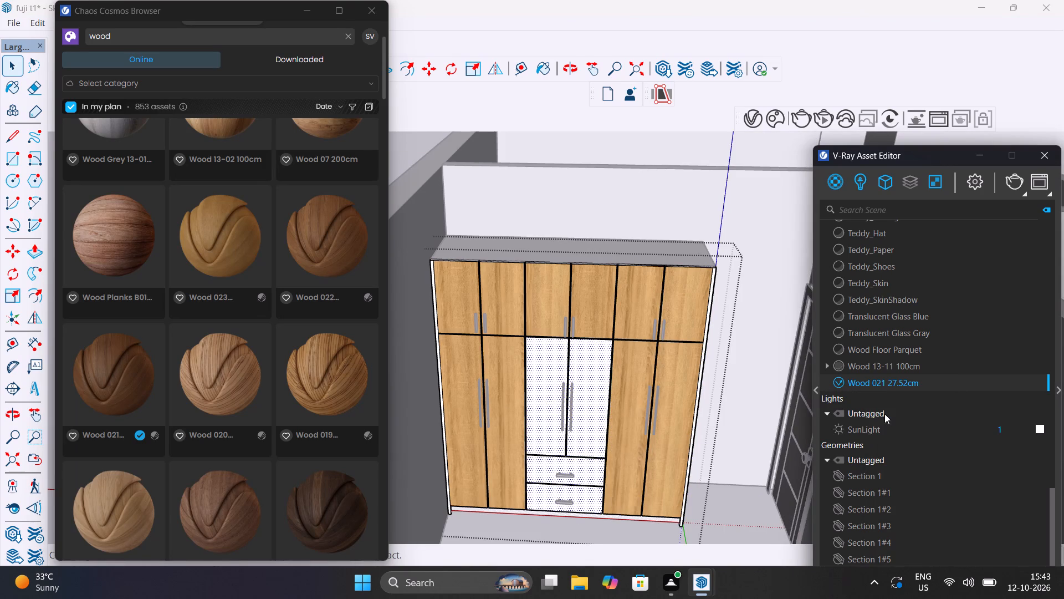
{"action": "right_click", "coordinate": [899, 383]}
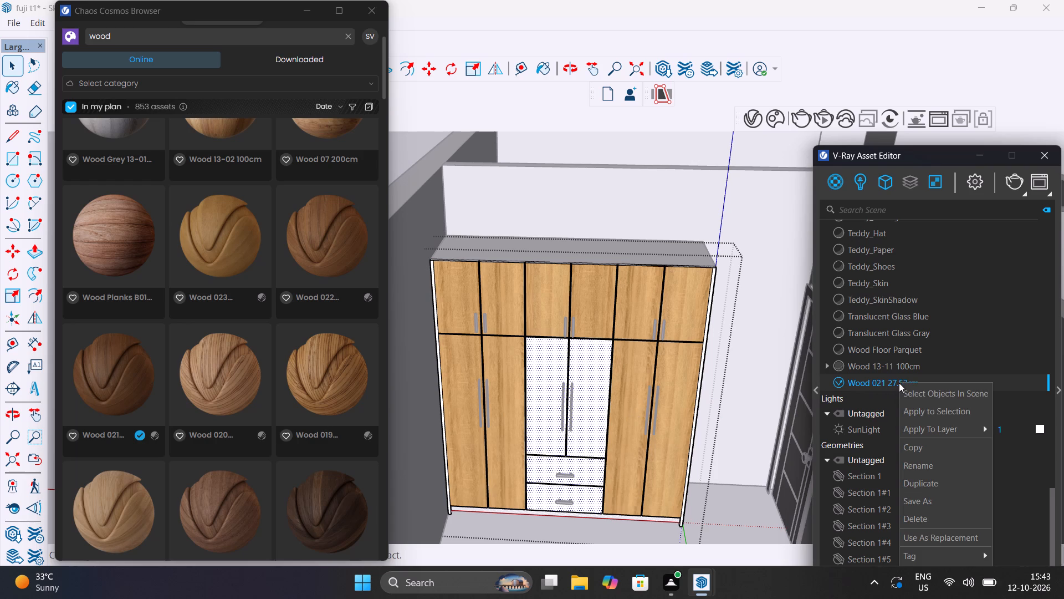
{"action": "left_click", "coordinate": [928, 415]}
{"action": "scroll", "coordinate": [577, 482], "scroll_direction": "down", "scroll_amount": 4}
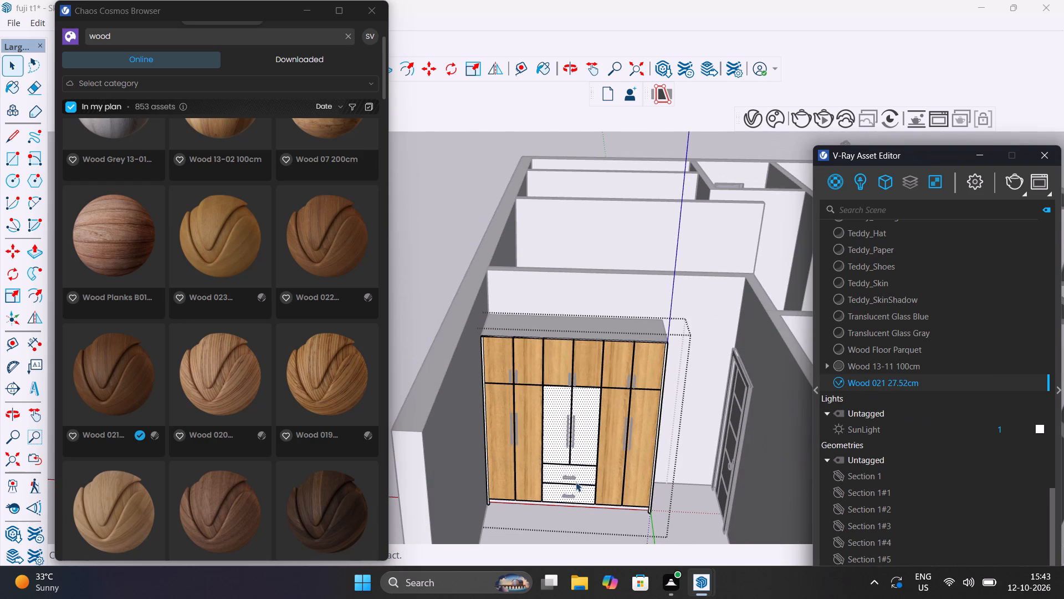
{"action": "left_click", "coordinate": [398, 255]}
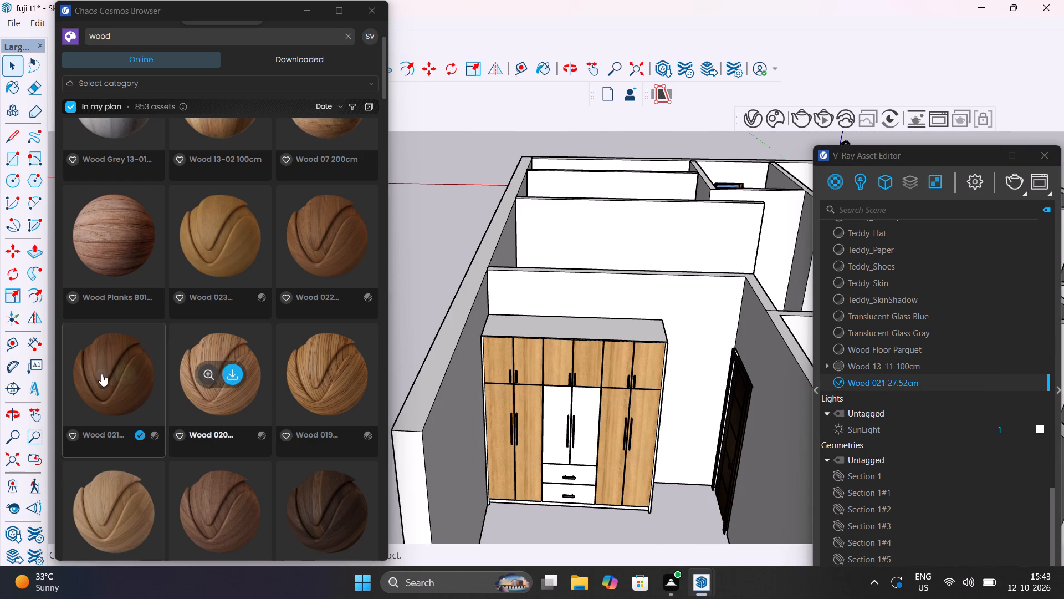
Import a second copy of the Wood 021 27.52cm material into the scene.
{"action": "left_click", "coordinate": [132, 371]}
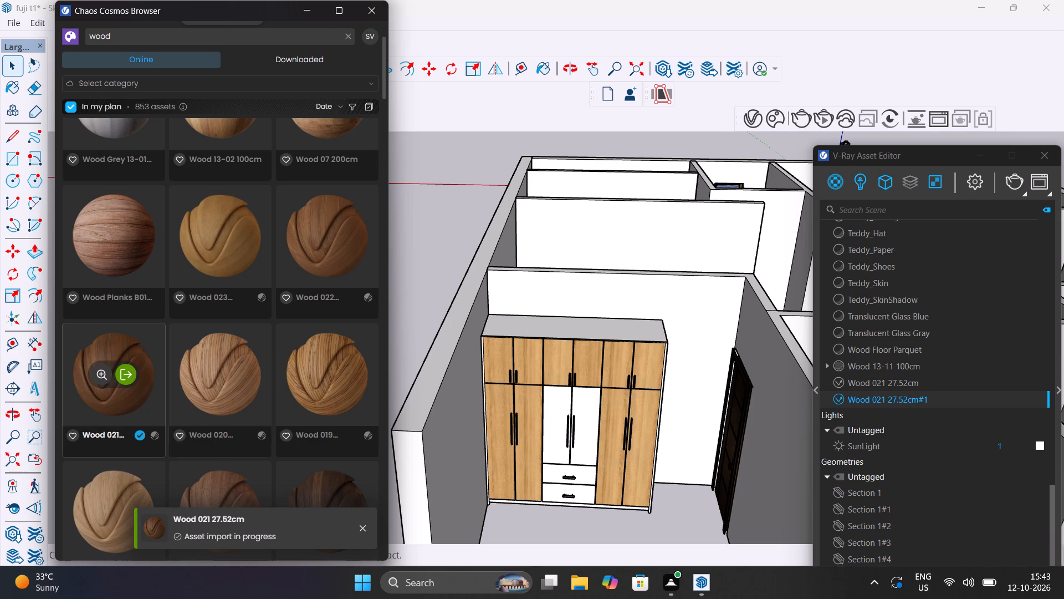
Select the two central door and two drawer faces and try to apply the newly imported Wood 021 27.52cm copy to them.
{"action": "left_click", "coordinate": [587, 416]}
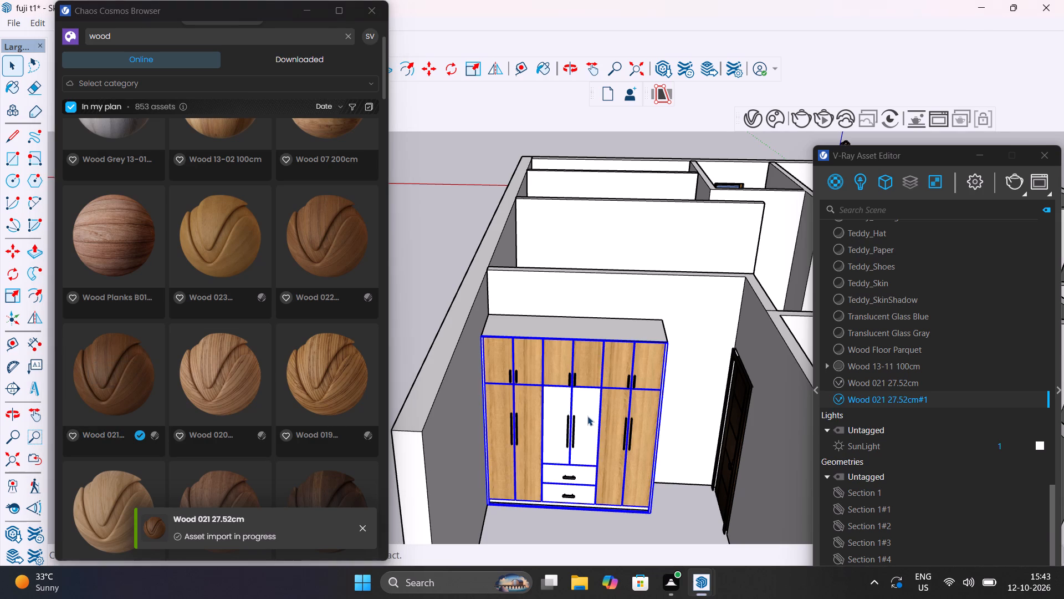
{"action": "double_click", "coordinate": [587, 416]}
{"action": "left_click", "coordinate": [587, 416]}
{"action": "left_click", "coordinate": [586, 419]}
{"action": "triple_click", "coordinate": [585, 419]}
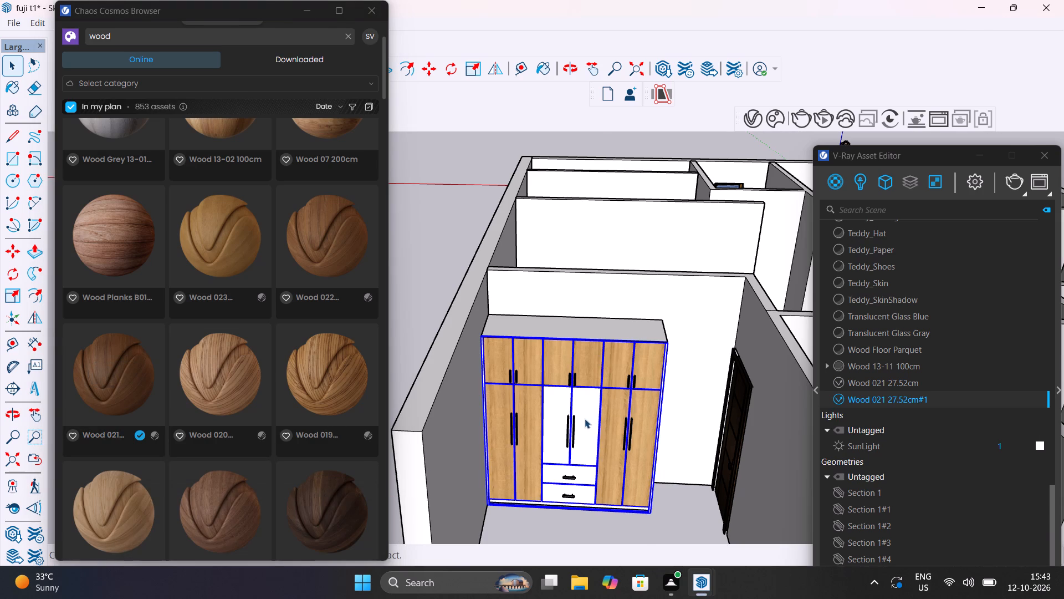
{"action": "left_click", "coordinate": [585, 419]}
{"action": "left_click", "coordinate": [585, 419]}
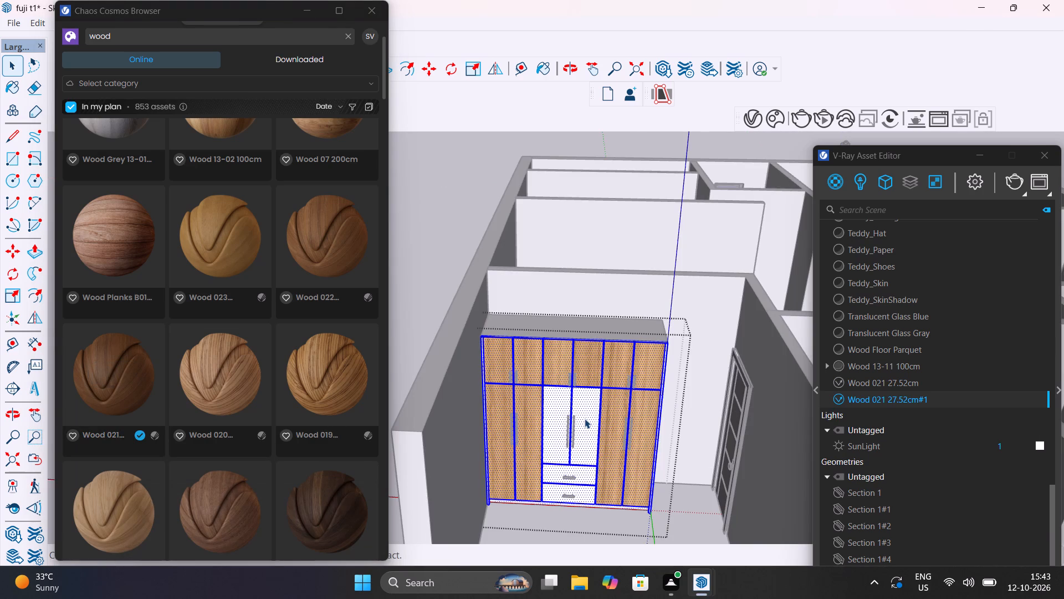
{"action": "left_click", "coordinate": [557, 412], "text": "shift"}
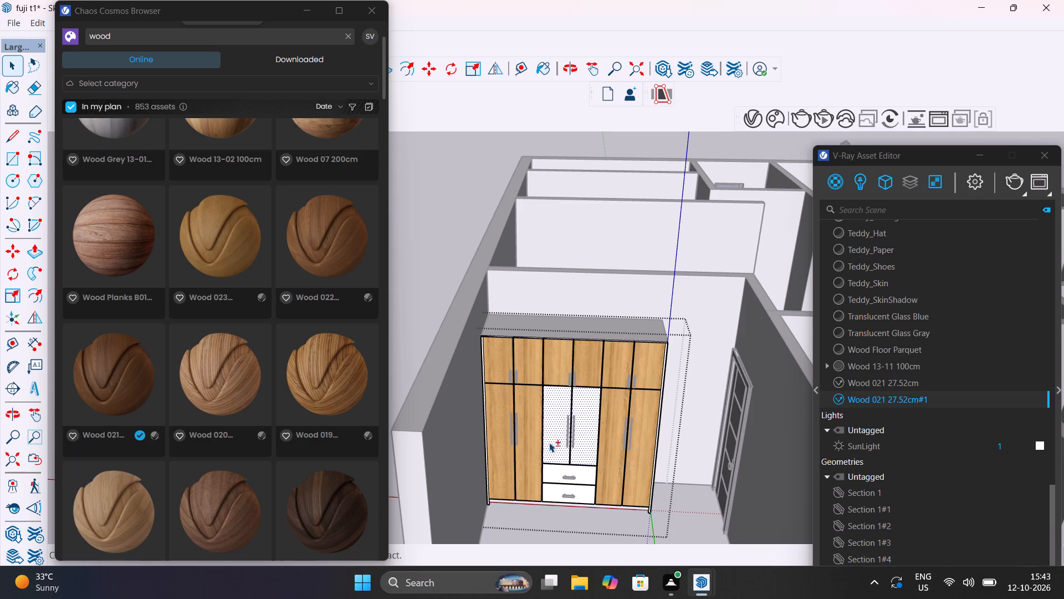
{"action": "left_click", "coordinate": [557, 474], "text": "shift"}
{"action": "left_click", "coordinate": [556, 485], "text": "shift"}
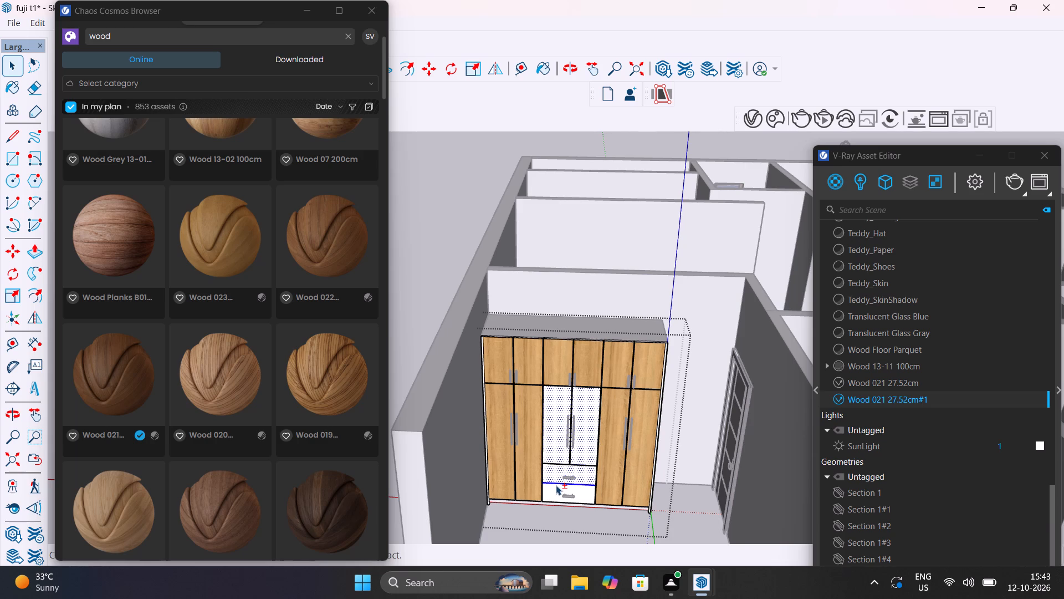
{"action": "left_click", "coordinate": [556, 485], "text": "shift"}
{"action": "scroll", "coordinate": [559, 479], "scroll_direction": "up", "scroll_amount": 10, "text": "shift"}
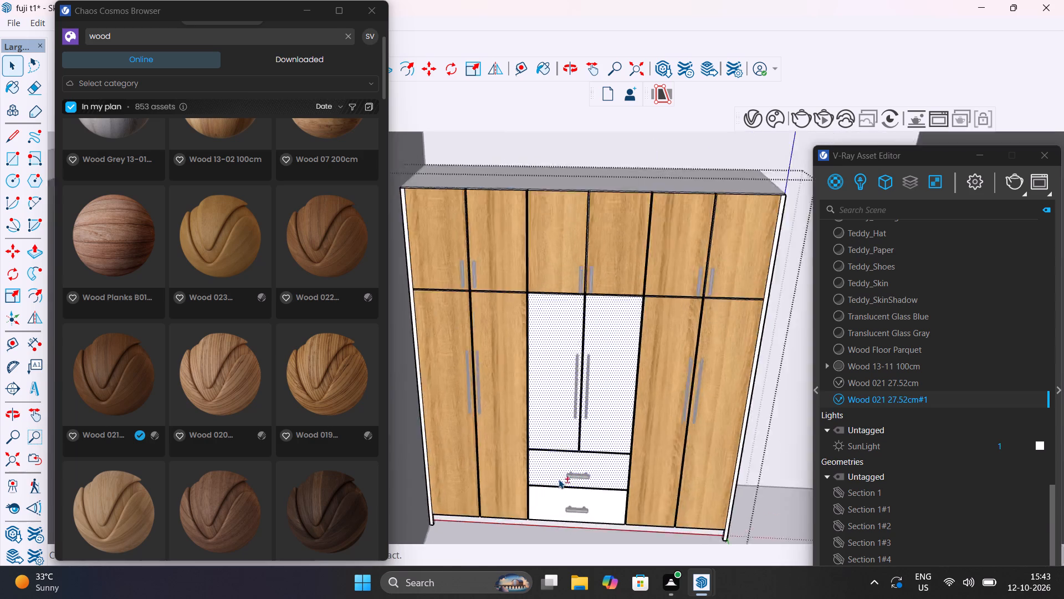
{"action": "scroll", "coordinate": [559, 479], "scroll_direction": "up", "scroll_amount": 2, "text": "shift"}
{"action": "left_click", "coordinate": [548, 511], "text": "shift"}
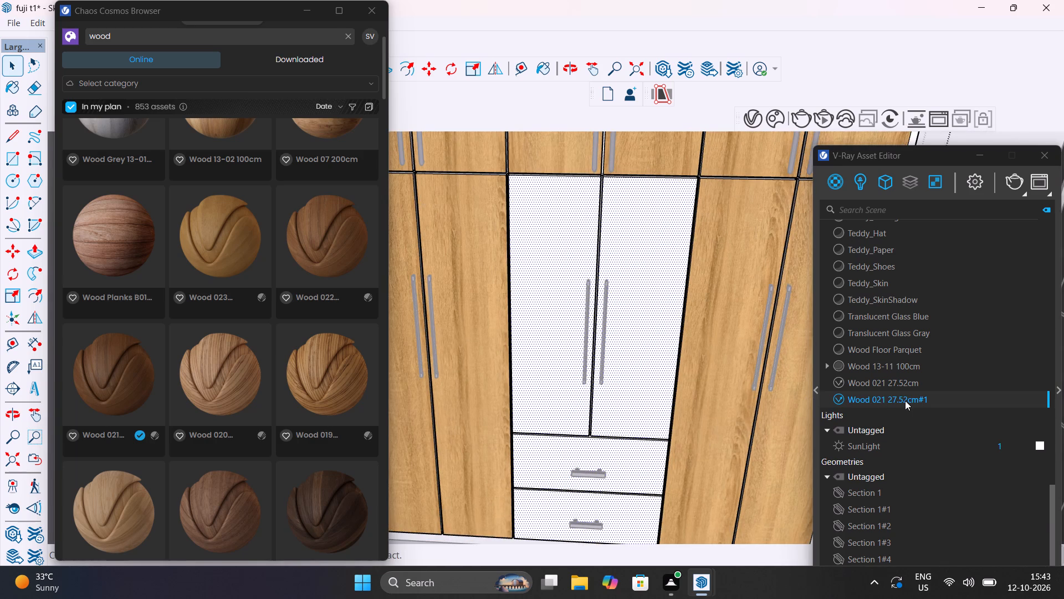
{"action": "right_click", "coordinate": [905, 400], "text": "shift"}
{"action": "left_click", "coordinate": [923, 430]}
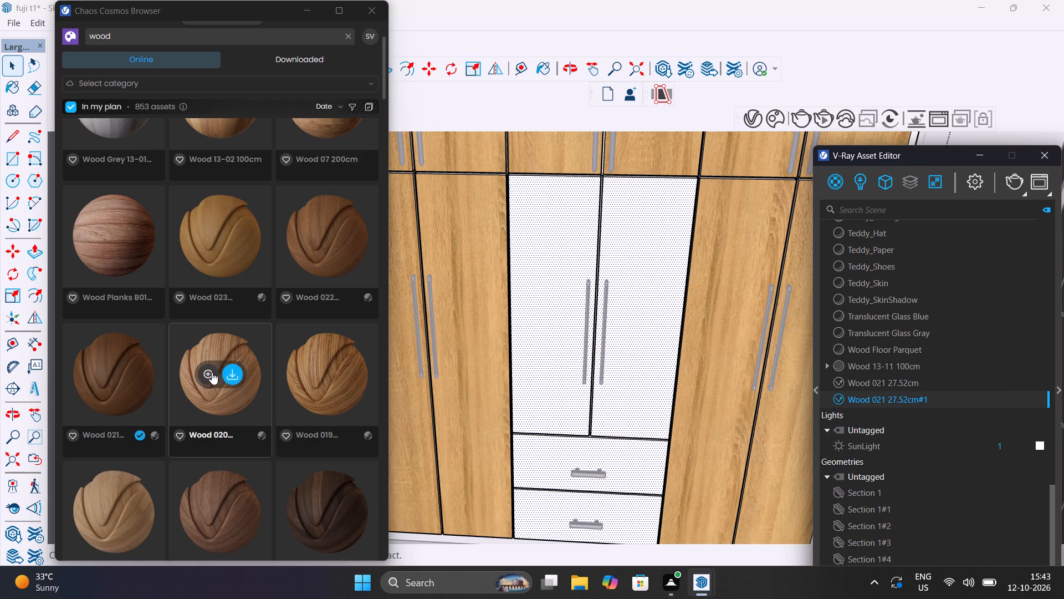
Examine the online wood assets for another finish for the wardrobe's central doors and drawers.
{"action": "scroll", "coordinate": [239, 373], "scroll_direction": "down", "scroll_amount": 8}
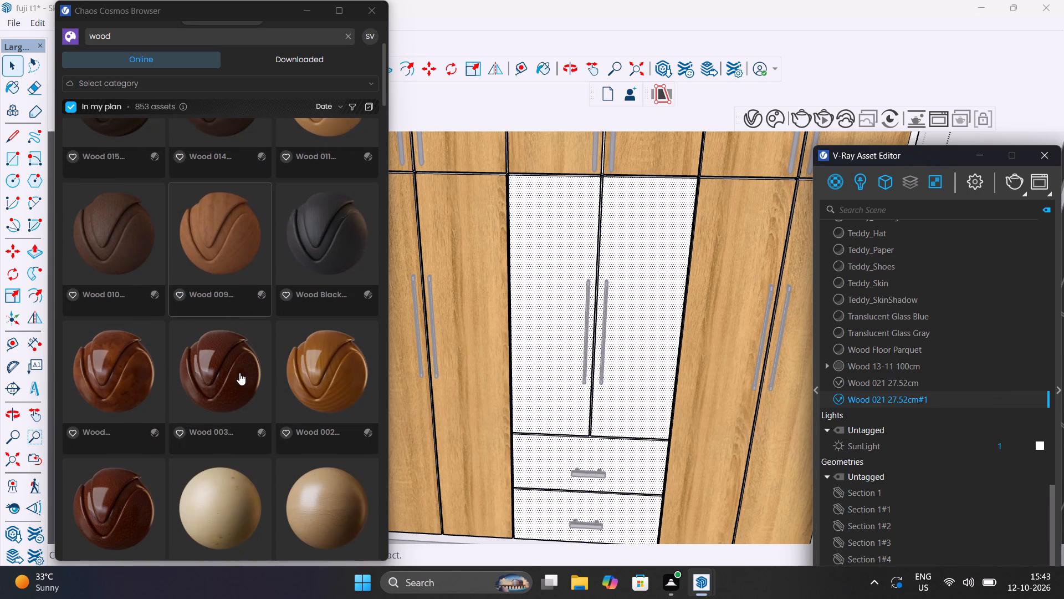
{"action": "scroll", "coordinate": [239, 373], "scroll_direction": "down", "scroll_amount": 6}
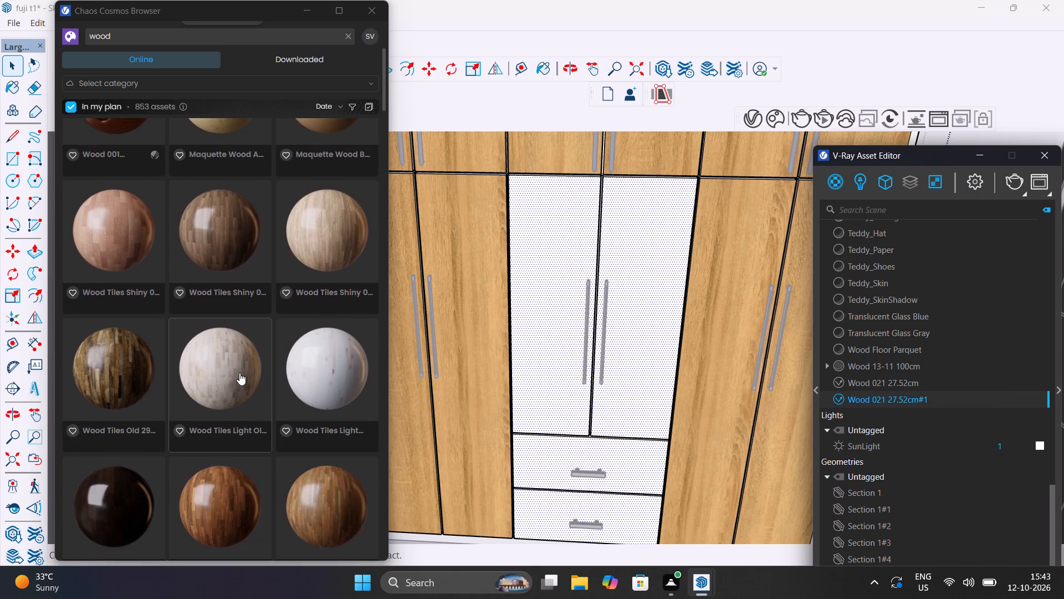
{"action": "scroll", "coordinate": [239, 373], "scroll_direction": "down", "scroll_amount": 7}
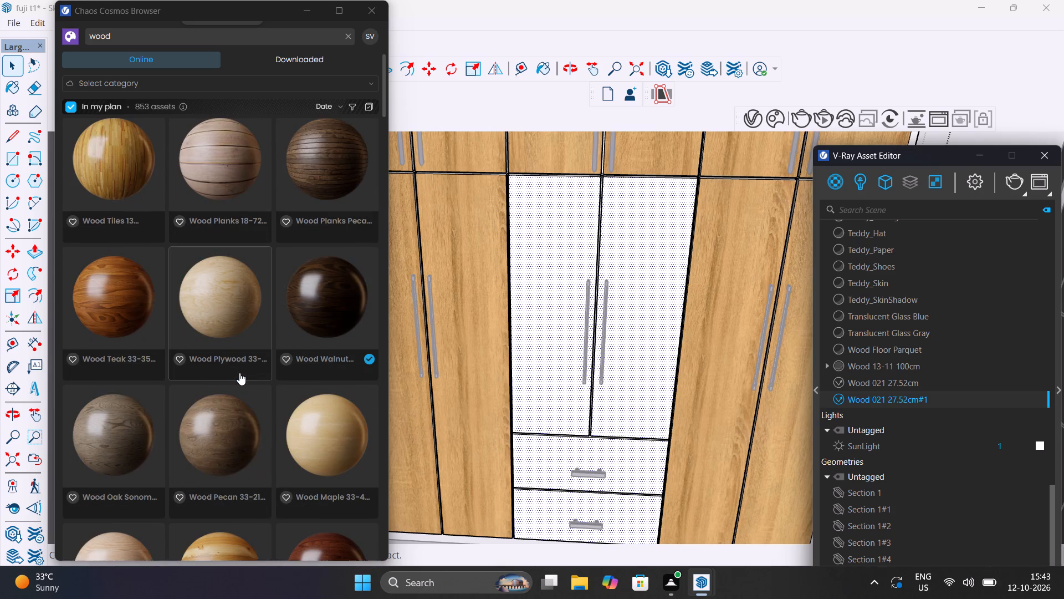
{"action": "scroll", "coordinate": [239, 373], "scroll_direction": "down", "scroll_amount": 5}
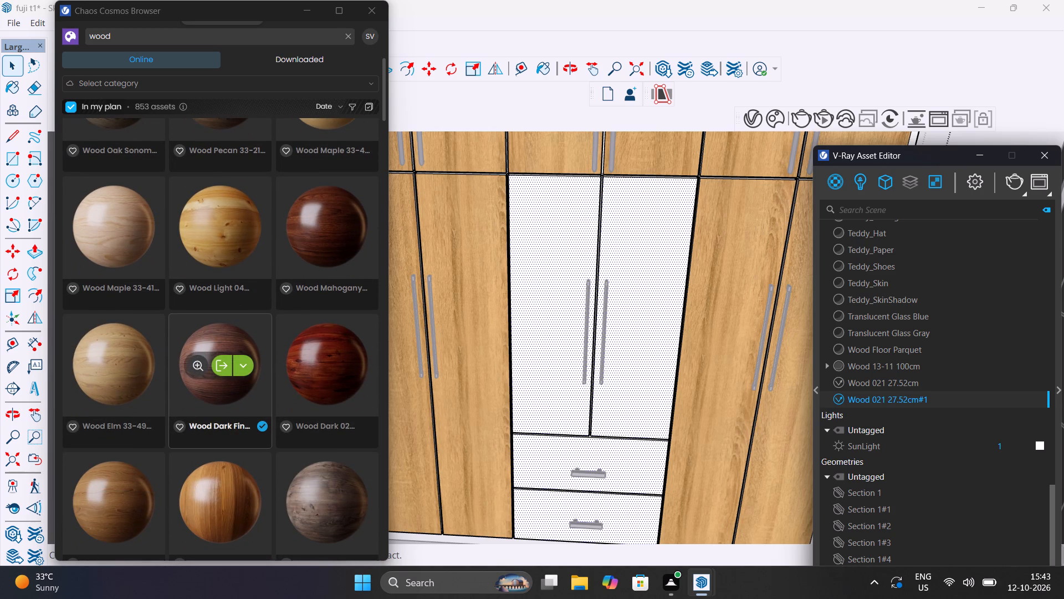
{"action": "scroll", "coordinate": [186, 414], "scroll_direction": "down", "scroll_amount": 4}
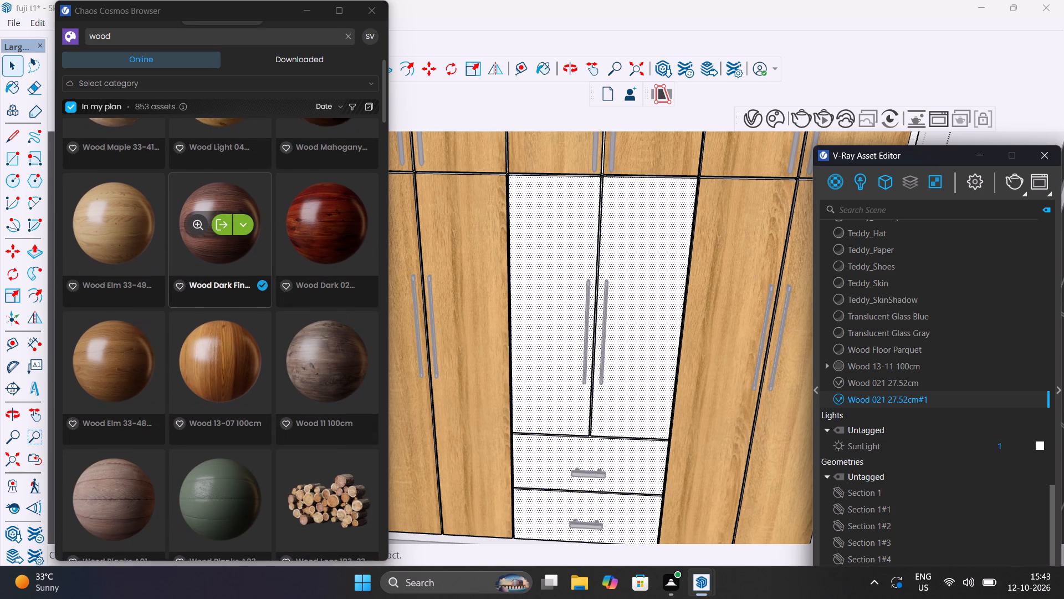
{"action": "scroll", "coordinate": [186, 414], "scroll_direction": "down", "scroll_amount": 1}
{"action": "scroll", "coordinate": [186, 414], "scroll_direction": "up", "scroll_amount": 5}
{"action": "scroll", "coordinate": [186, 414], "scroll_direction": "down", "scroll_amount": 10}
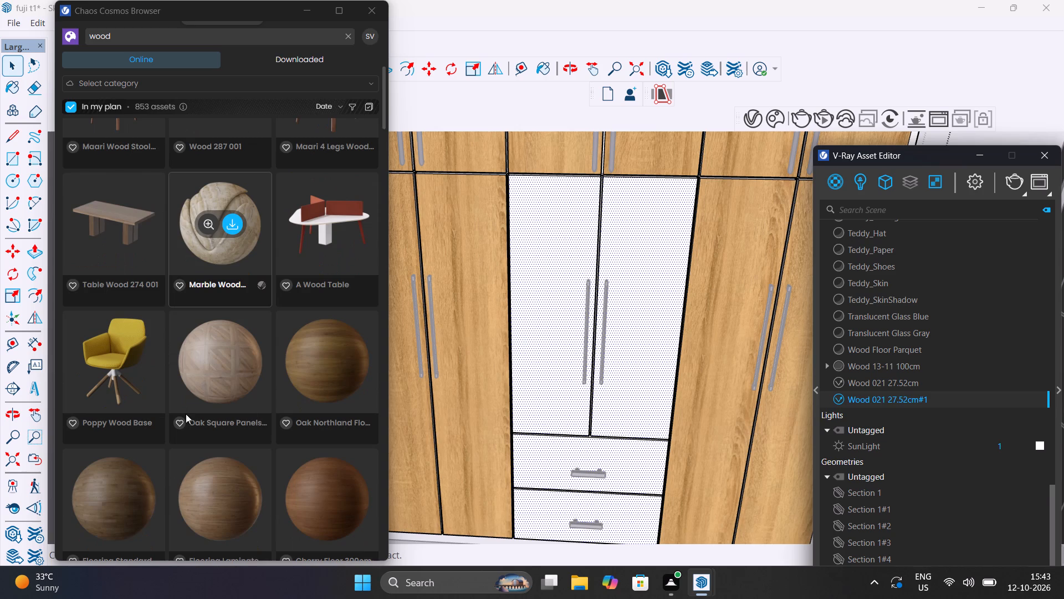
{"action": "scroll", "coordinate": [186, 414], "scroll_direction": "down", "scroll_amount": 3}
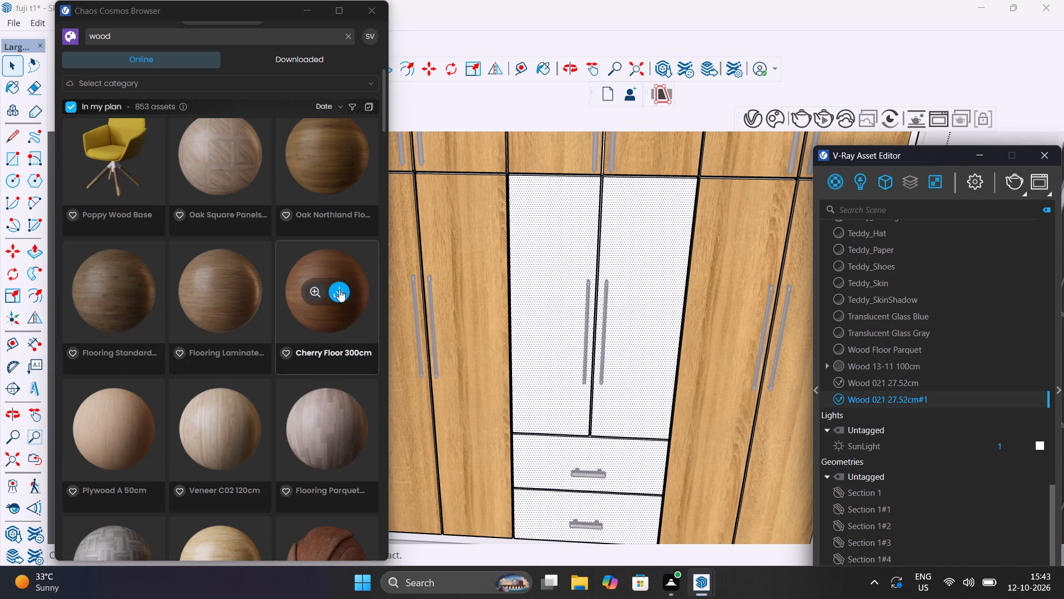
{"action": "scroll", "coordinate": [299, 422], "scroll_direction": "down", "scroll_amount": 8}
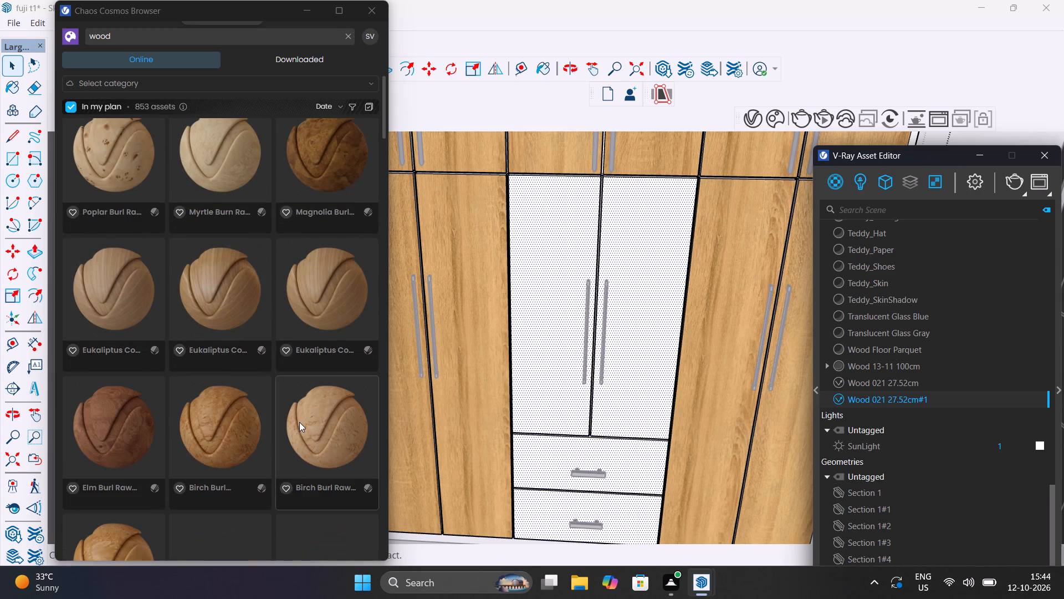
{"action": "scroll", "coordinate": [299, 422], "scroll_direction": "down", "scroll_amount": 6}
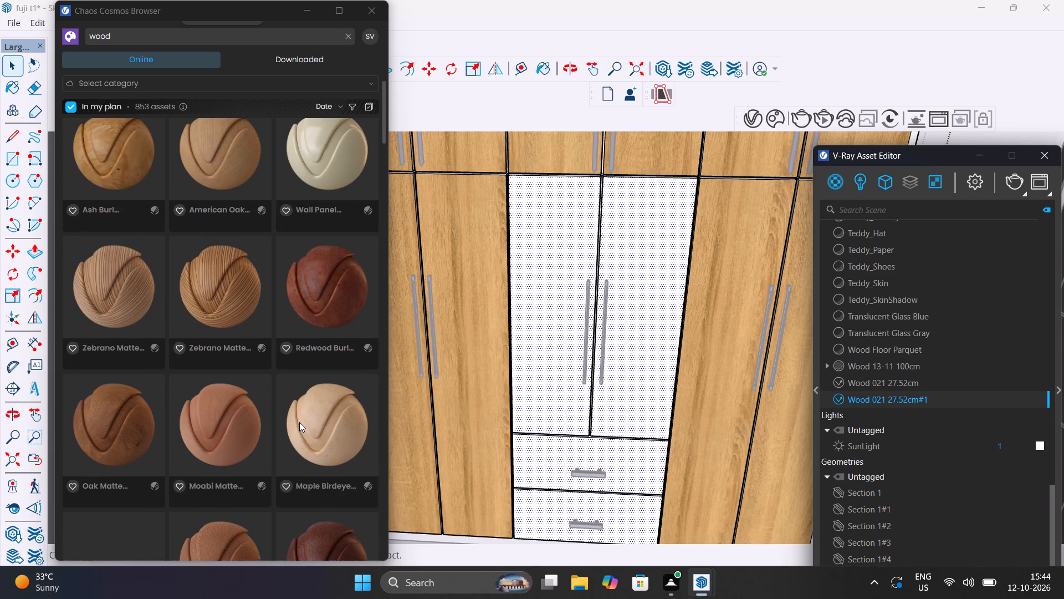
{"action": "scroll", "coordinate": [299, 422], "scroll_direction": "down", "scroll_amount": 10}
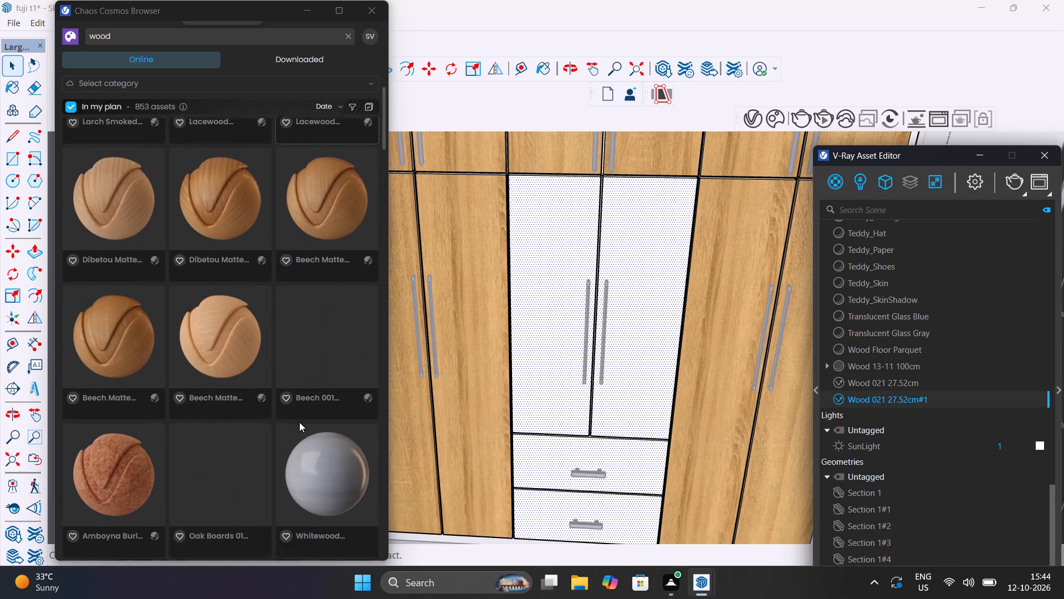
{"action": "scroll", "coordinate": [299, 422], "scroll_direction": "down", "scroll_amount": 2}
{"action": "scroll", "coordinate": [299, 422], "scroll_direction": "up", "scroll_amount": 1}
{"action": "scroll", "coordinate": [299, 422], "scroll_direction": "down", "scroll_amount": 2}
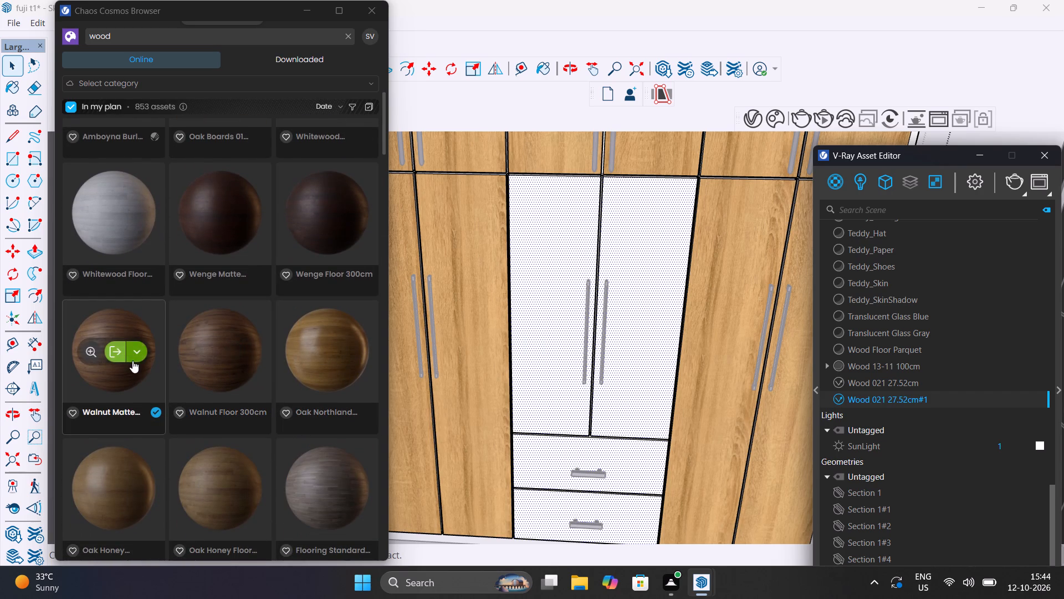
{"action": "scroll", "coordinate": [152, 415], "scroll_direction": "down", "scroll_amount": 6}
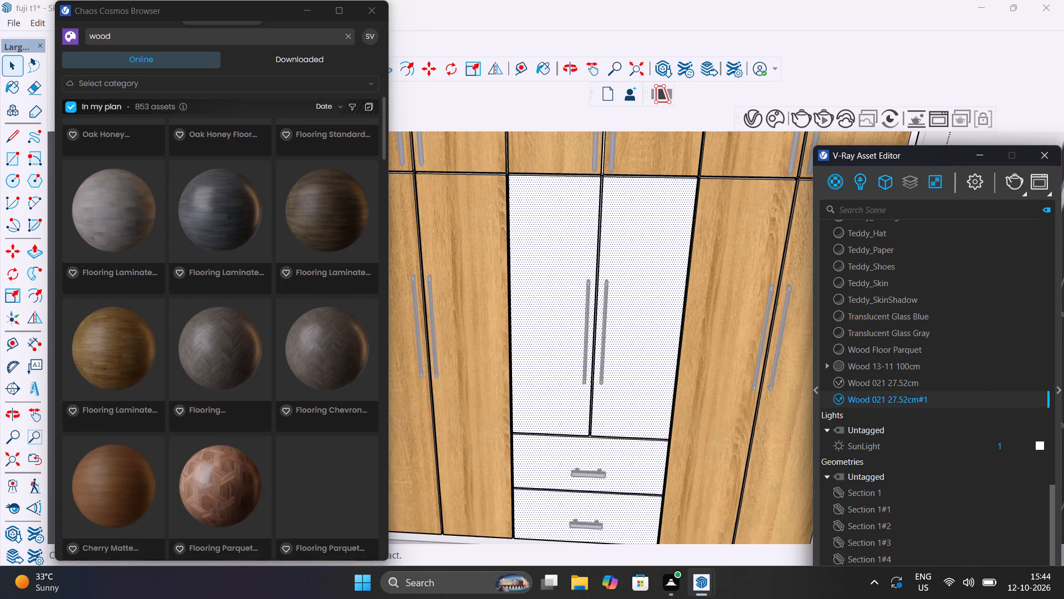
{"action": "scroll", "coordinate": [153, 416], "scroll_direction": "down", "scroll_amount": 3}
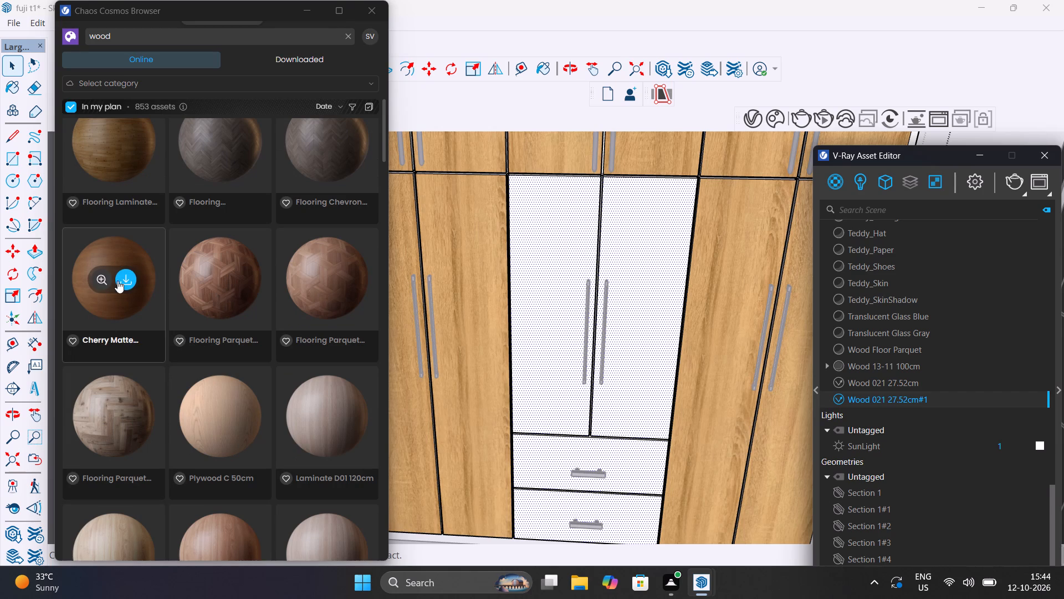
{"action": "scroll", "coordinate": [157, 391], "scroll_direction": "down", "scroll_amount": 3}
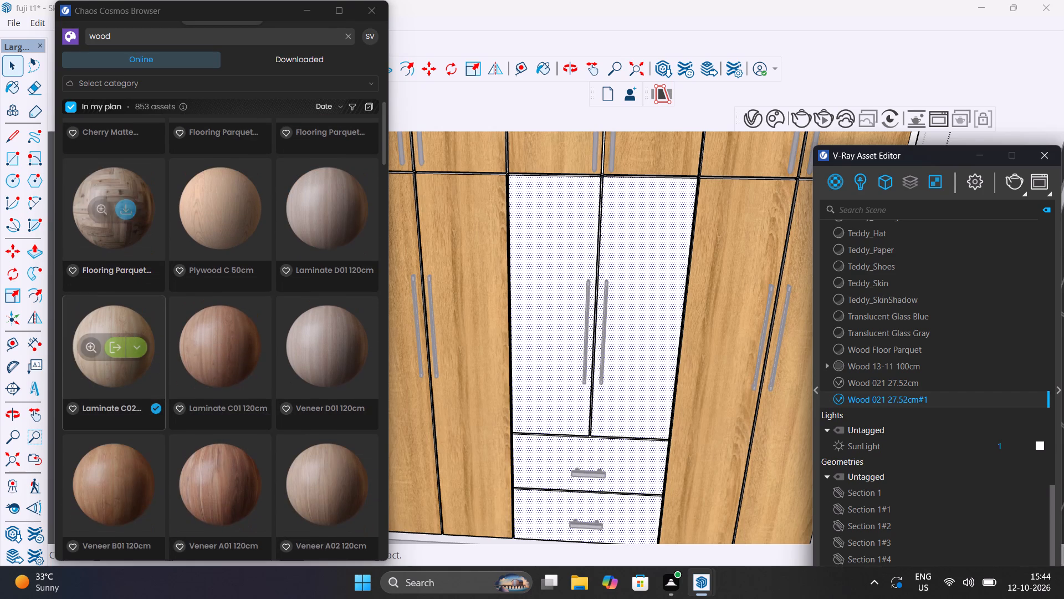
{"action": "scroll", "coordinate": [158, 392], "scroll_direction": "down", "scroll_amount": 3}
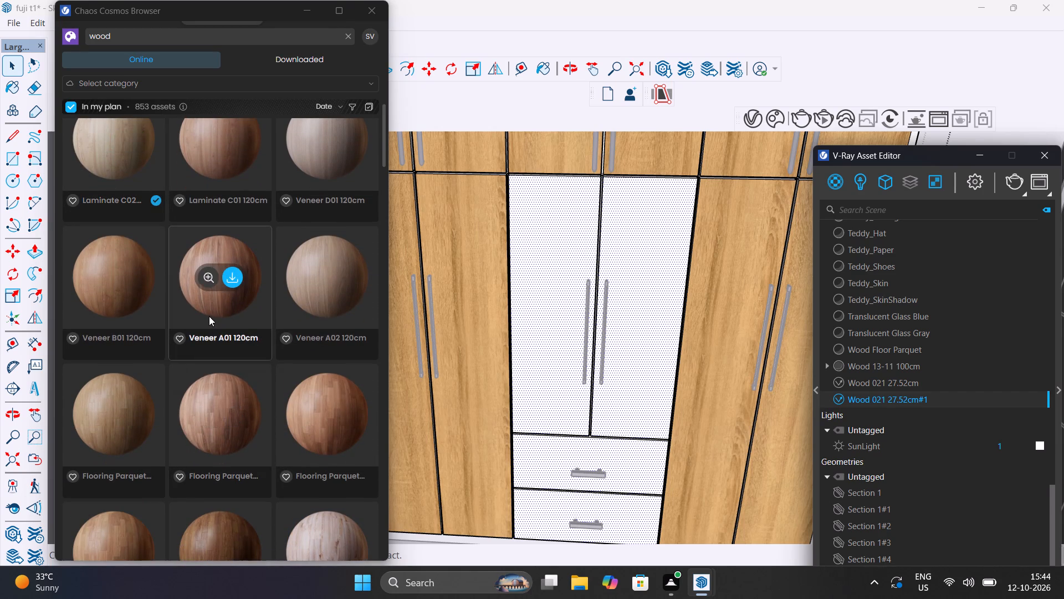
{"action": "scroll", "coordinate": [208, 324], "scroll_direction": "down", "scroll_amount": 5}
{"action": "scroll", "coordinate": [211, 324], "scroll_direction": "up", "scroll_amount": 2}
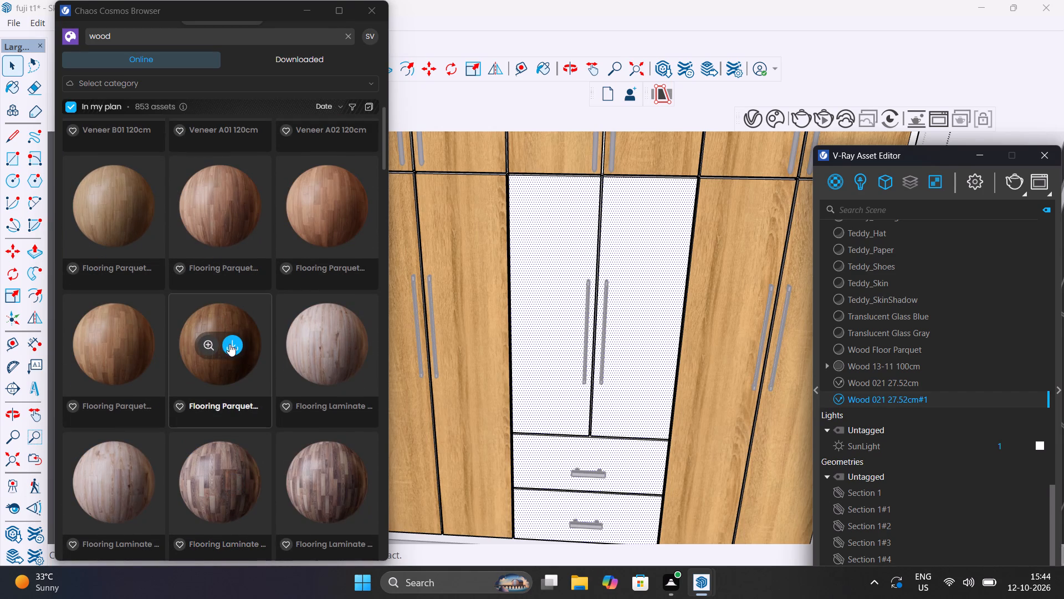
Download the Flooring Parquet Parallel E01 120cm material.
{"action": "left_click", "coordinate": [234, 348]}
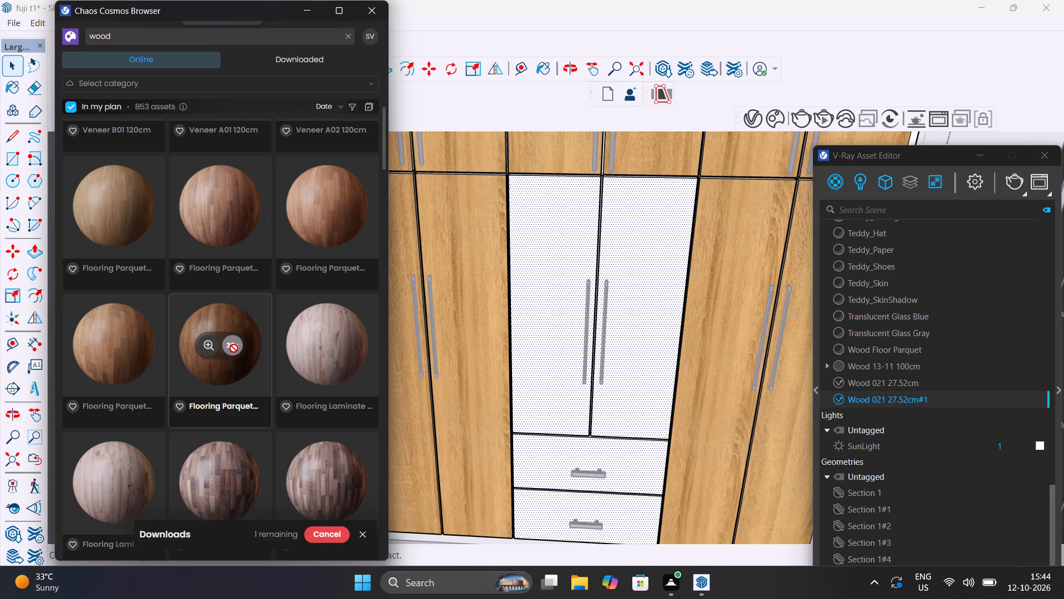
Delete both the Wood 021 27.52cm#1 and Wood 021 27.52cm materials from the scene.
{"action": "right_click", "coordinate": [988, 400]}
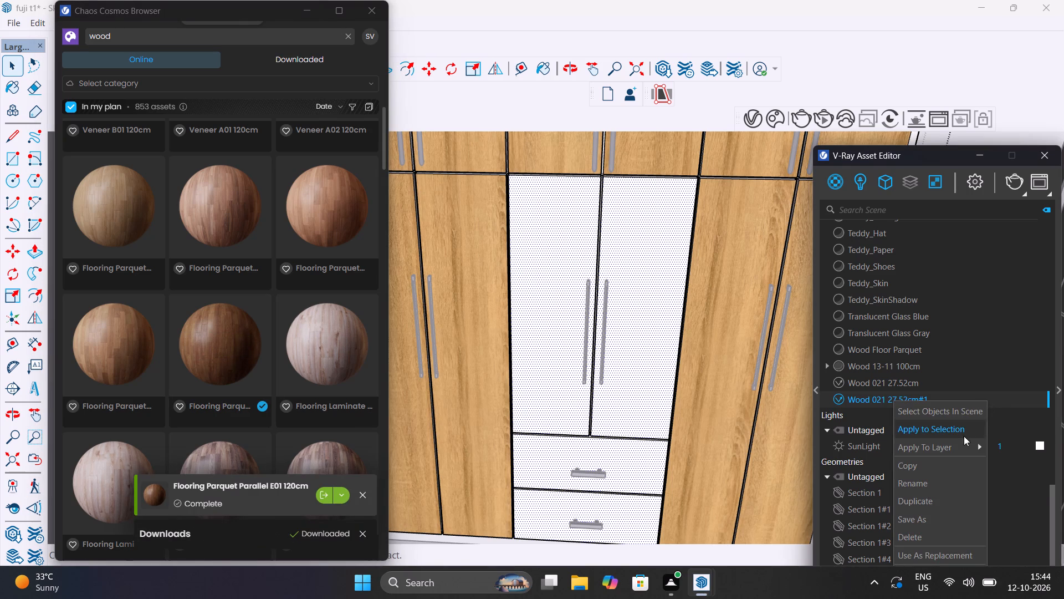
{"action": "left_click", "coordinate": [942, 536]}
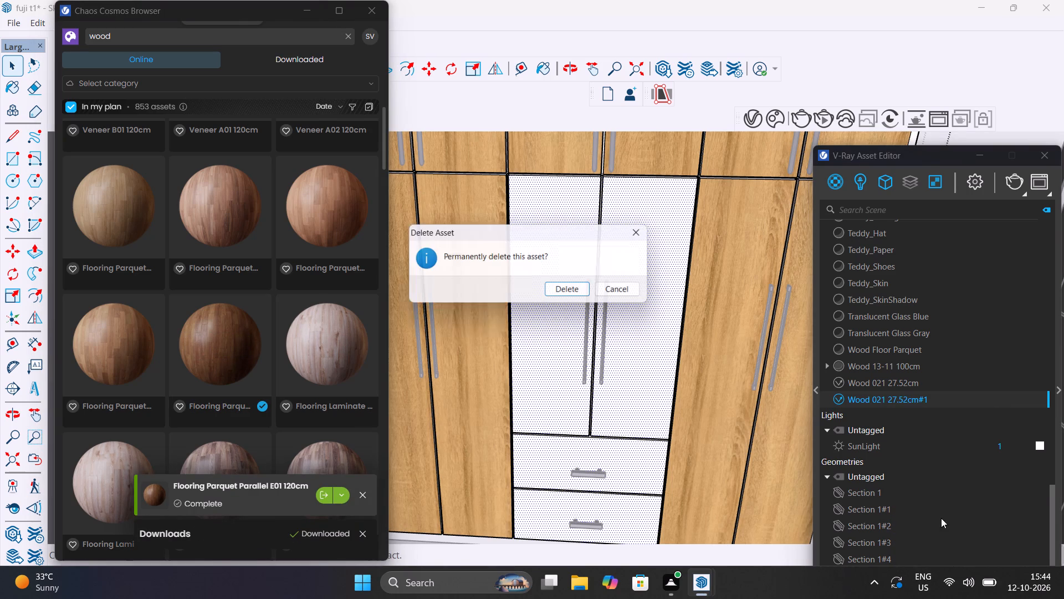
{"action": "left_click", "coordinate": [559, 296]}
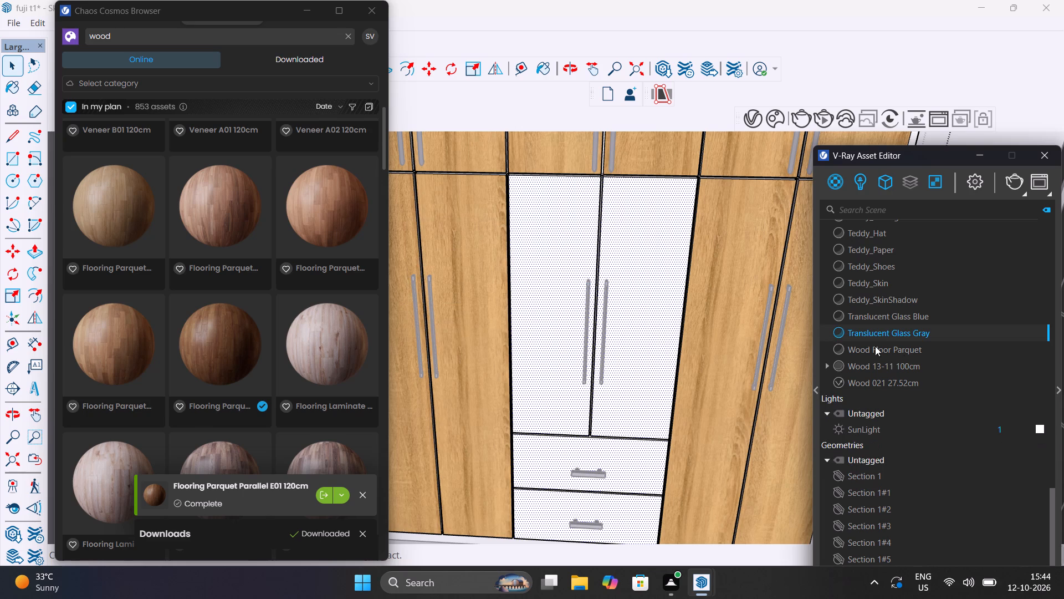
{"action": "left_click", "coordinate": [904, 385]}
{"action": "right_click", "coordinate": [904, 385]}
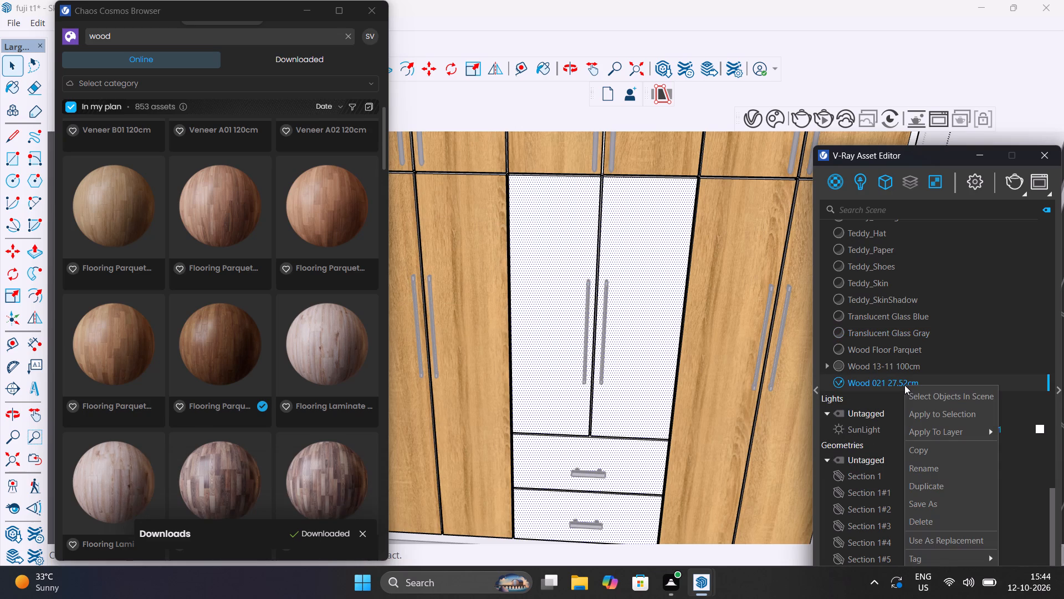
{"action": "left_click", "coordinate": [925, 516]}
{"action": "left_click", "coordinate": [560, 292]}
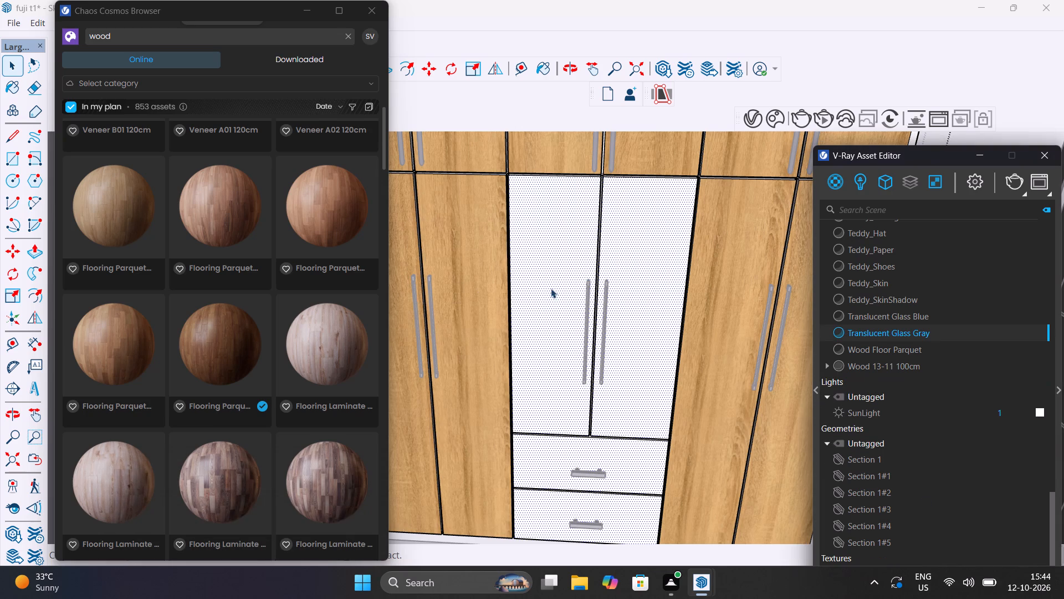
Import the Flooring Parquet Parallel E01 120cm material and apply it to the selected central door and drawer faces.
{"action": "left_click", "coordinate": [223, 344]}
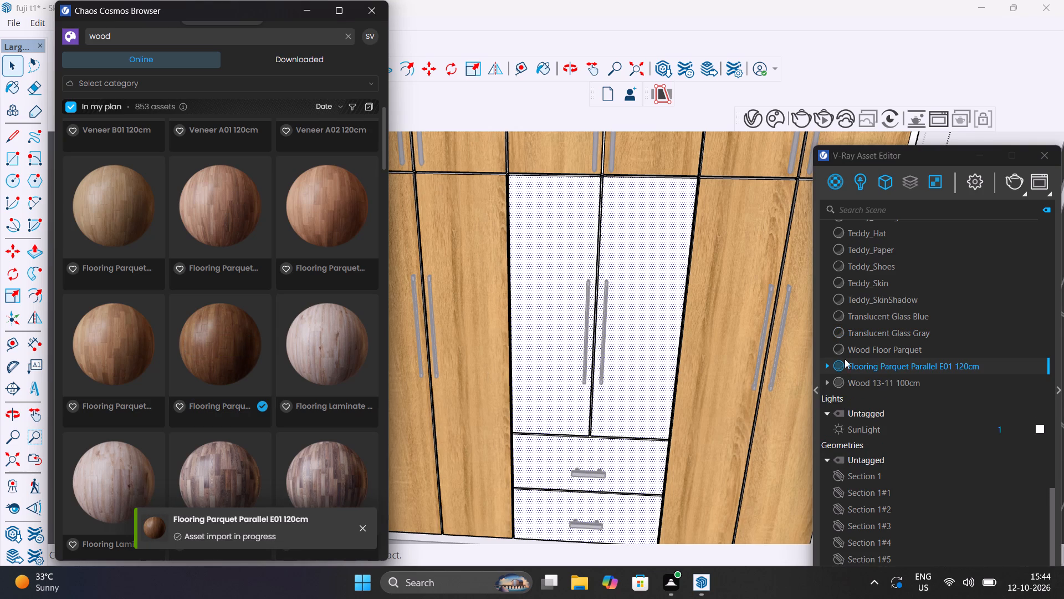
{"action": "right_click", "coordinate": [947, 364]}
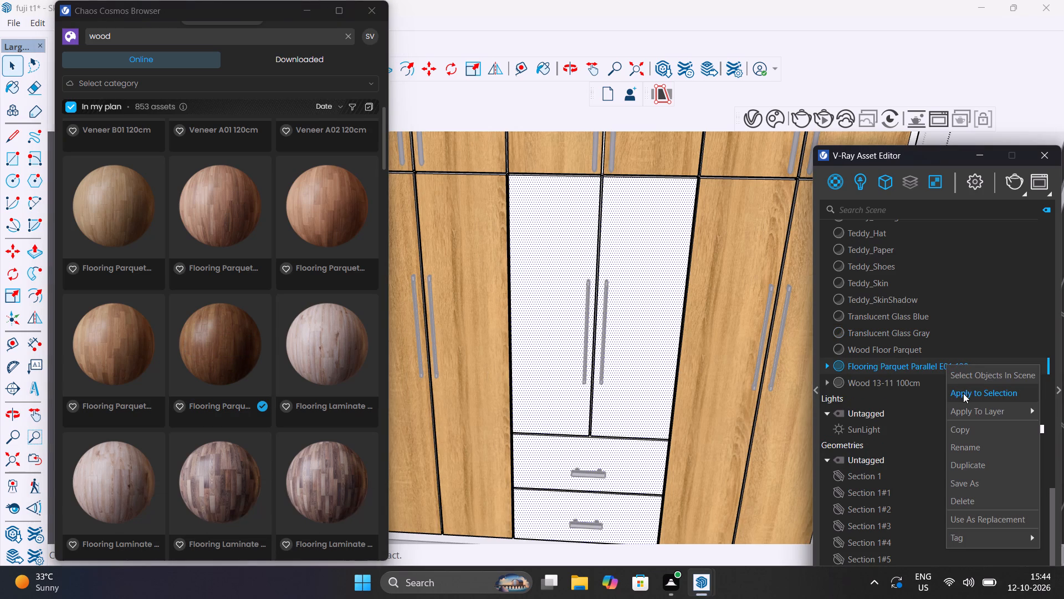
{"action": "left_click", "coordinate": [963, 393]}
{"action": "scroll", "coordinate": [654, 407], "scroll_direction": "down", "scroll_amount": 6}
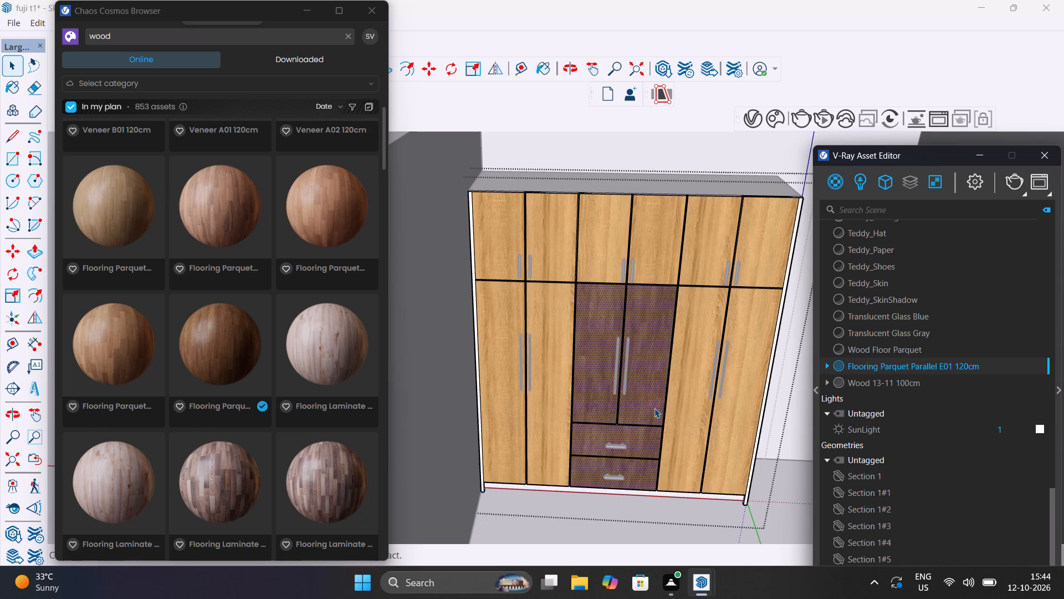
{"action": "scroll", "coordinate": [632, 413], "scroll_direction": "down", "scroll_amount": 6}
{"action": "key", "text": "space"}
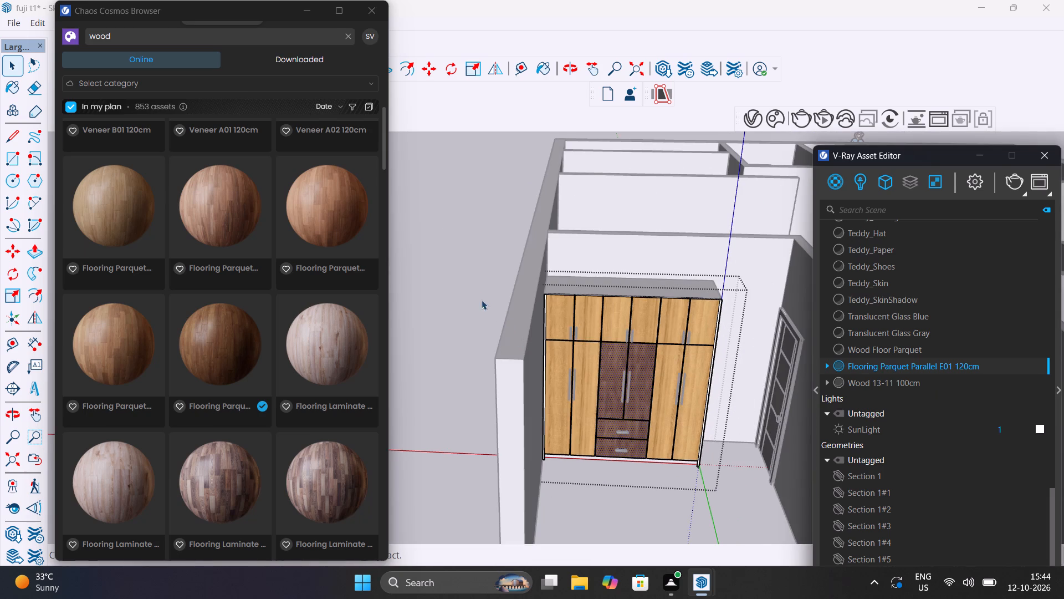
{"action": "left_click", "coordinate": [476, 288]}
{"action": "scroll", "coordinate": [692, 418], "scroll_direction": "up", "scroll_amount": 4}
{"action": "scroll", "coordinate": [627, 413], "scroll_direction": "up", "scroll_amount": 5}
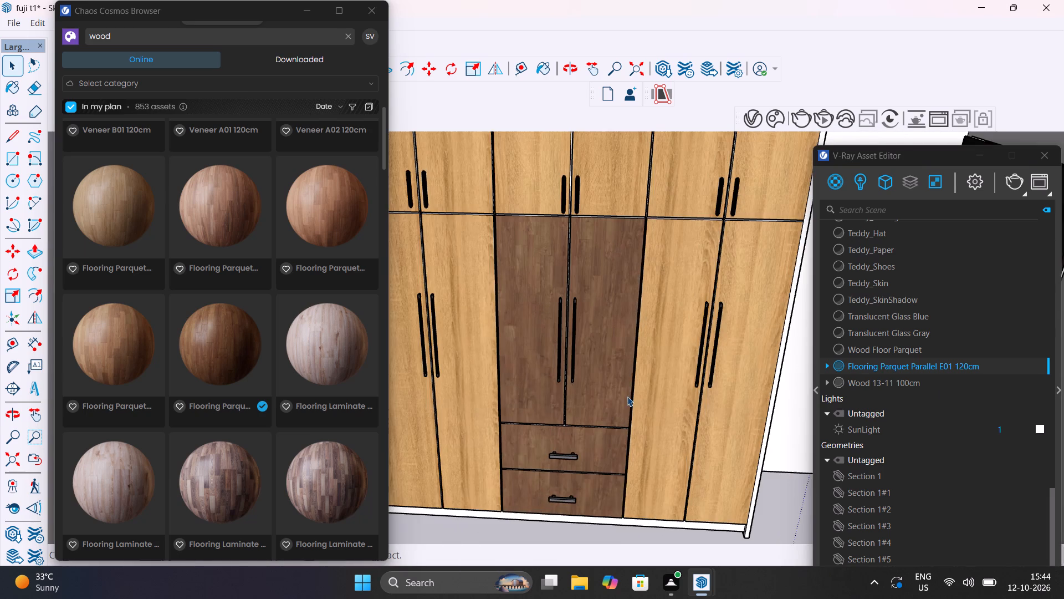
{"action": "middle_click_drag", "start_coordinate": [625, 408], "coordinate": [640, 324]}
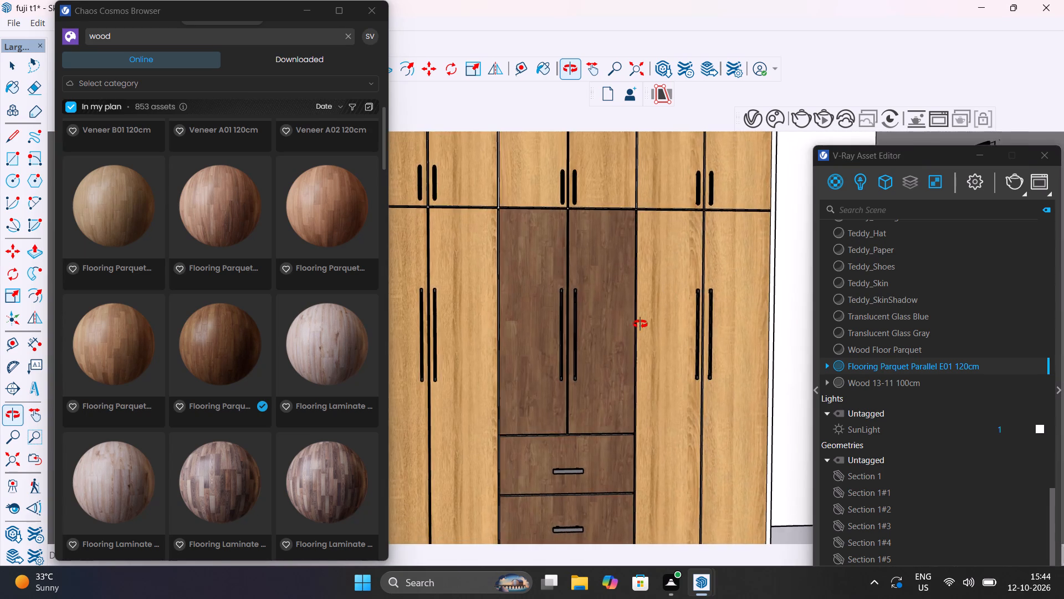
{"action": "middle_click_drag", "start_coordinate": [640, 324], "coordinate": [618, 384]}
Examine the online wood assets for further finishes that suit the wardrobe, and close the asset browser.
{"action": "scroll", "coordinate": [291, 503], "scroll_direction": "down", "scroll_amount": 6}
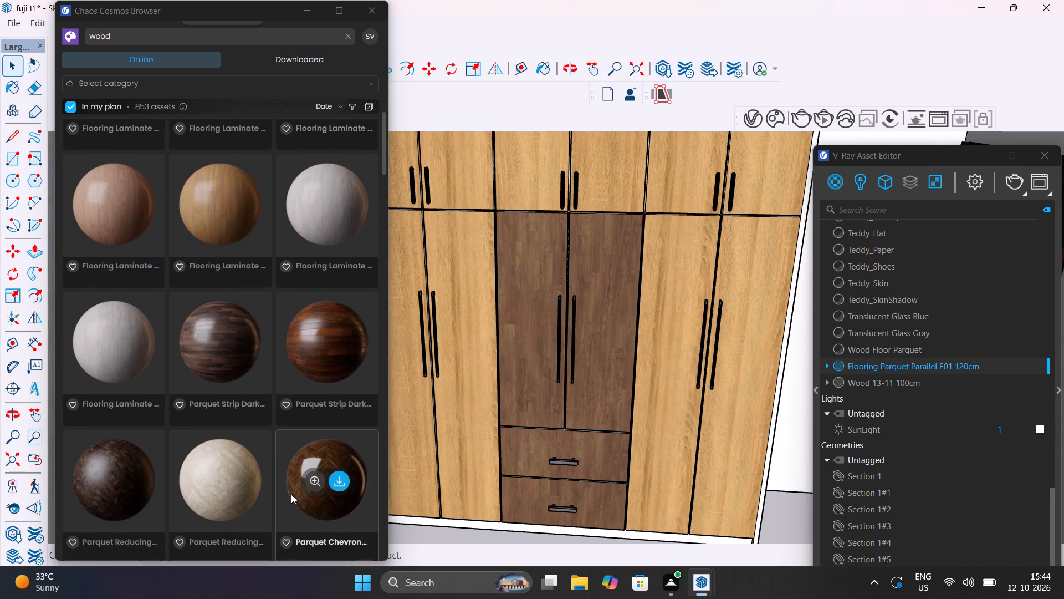
{"action": "scroll", "coordinate": [291, 494], "scroll_direction": "up", "scroll_amount": 8}
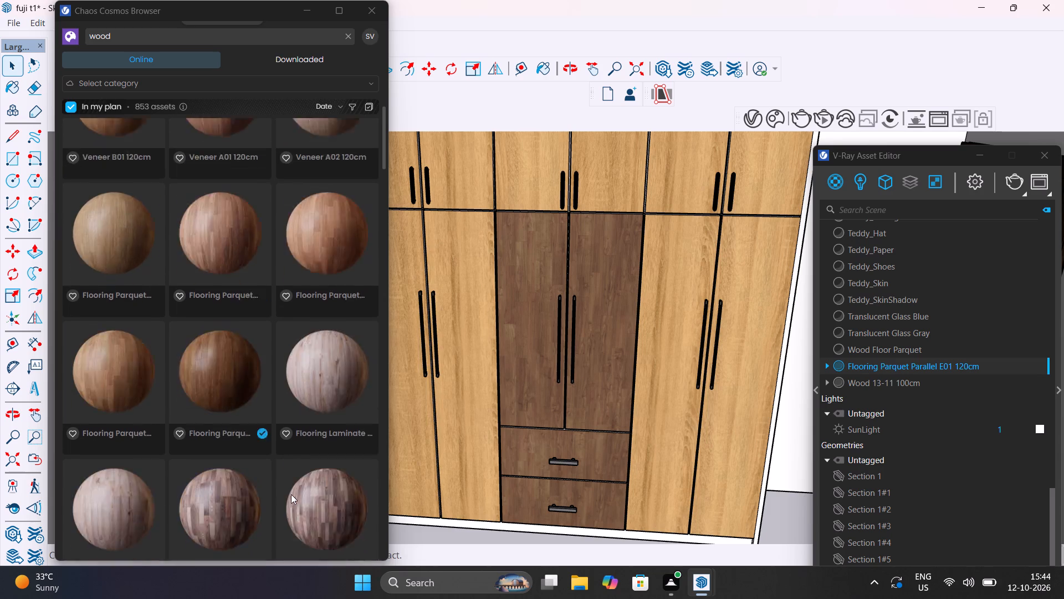
{"action": "scroll", "coordinate": [291, 494], "scroll_direction": "up", "scroll_amount": 9}
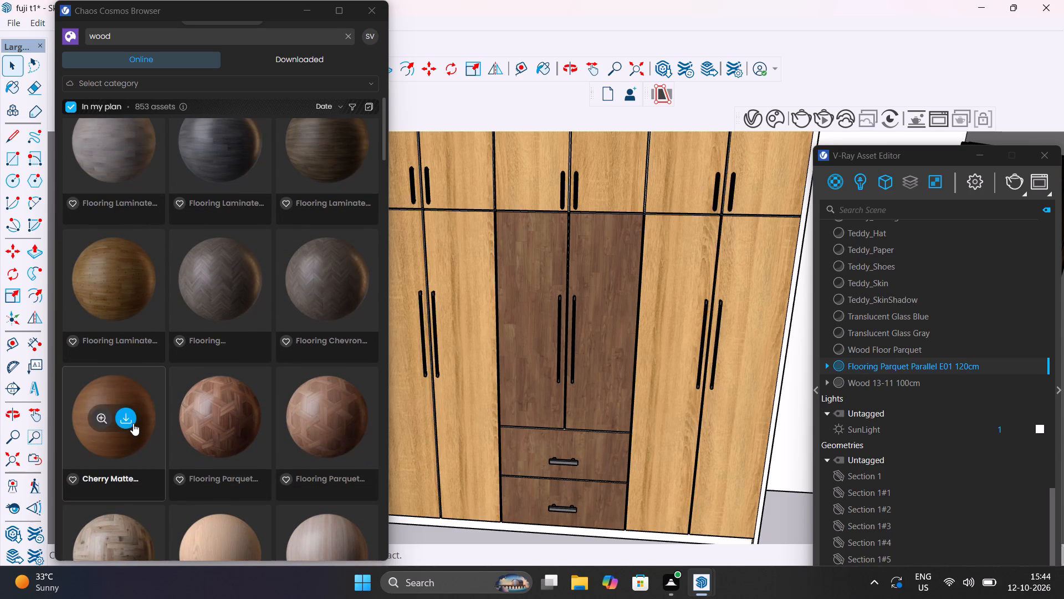
{"action": "scroll", "coordinate": [133, 423], "scroll_direction": "up", "scroll_amount": 13}
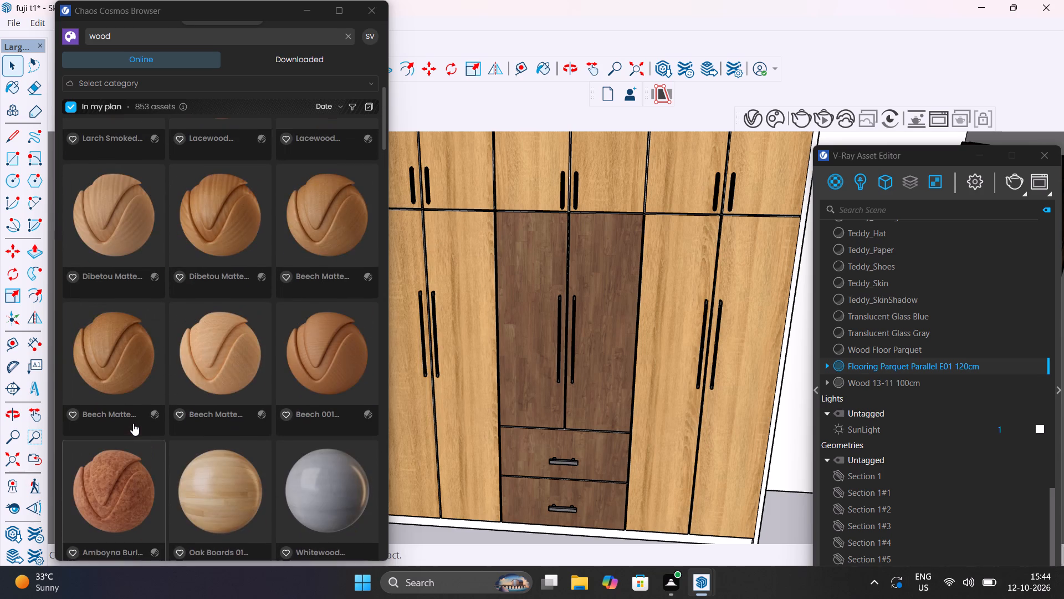
{"action": "scroll", "coordinate": [133, 423], "scroll_direction": "up", "scroll_amount": 6}
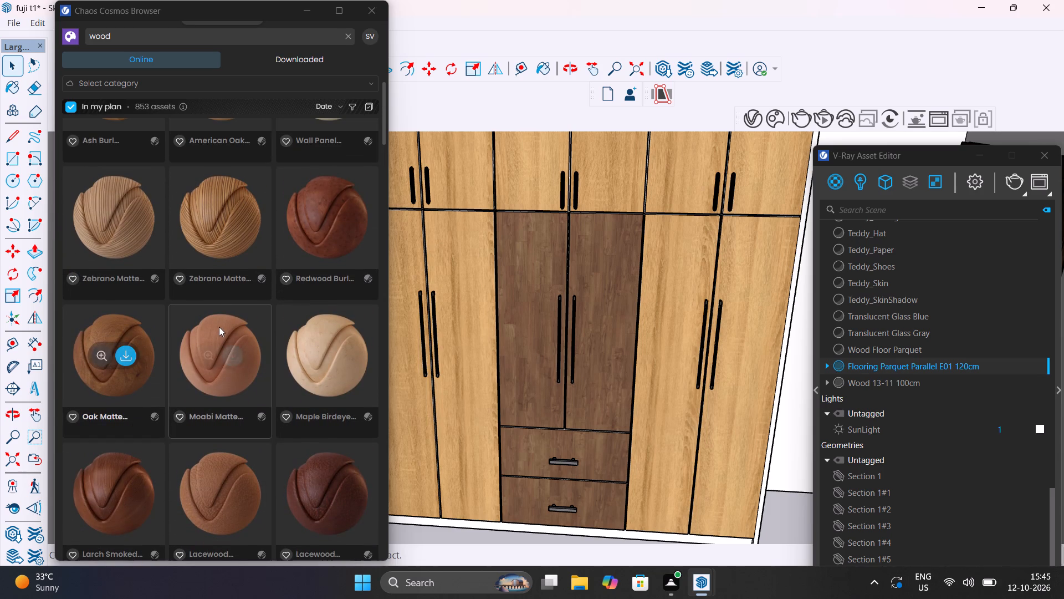
{"action": "scroll", "coordinate": [222, 384], "scroll_direction": "down", "scroll_amount": 8}
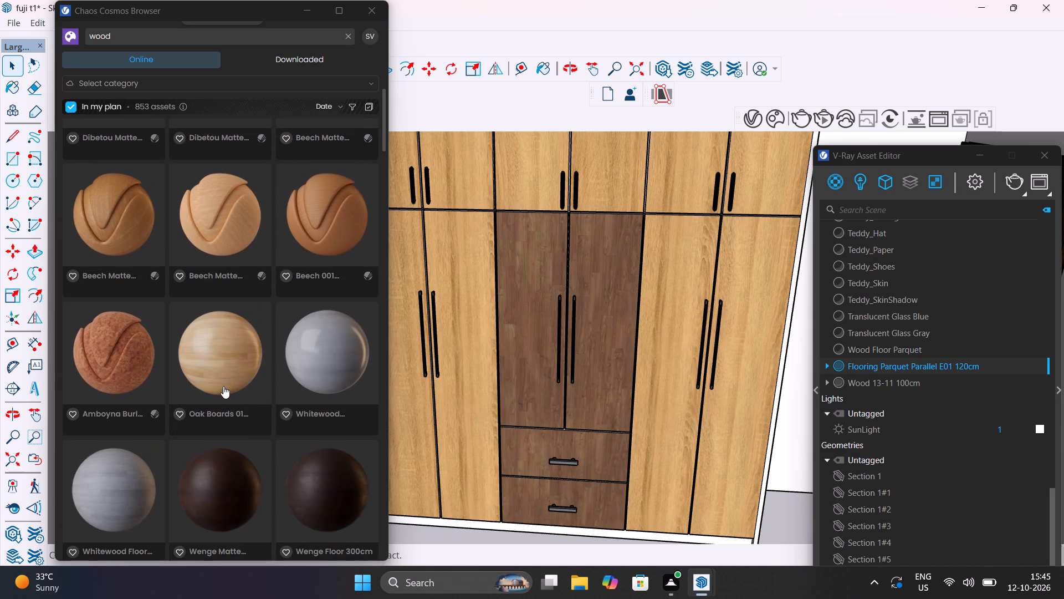
{"action": "scroll", "coordinate": [223, 386], "scroll_direction": "down", "scroll_amount": 2}
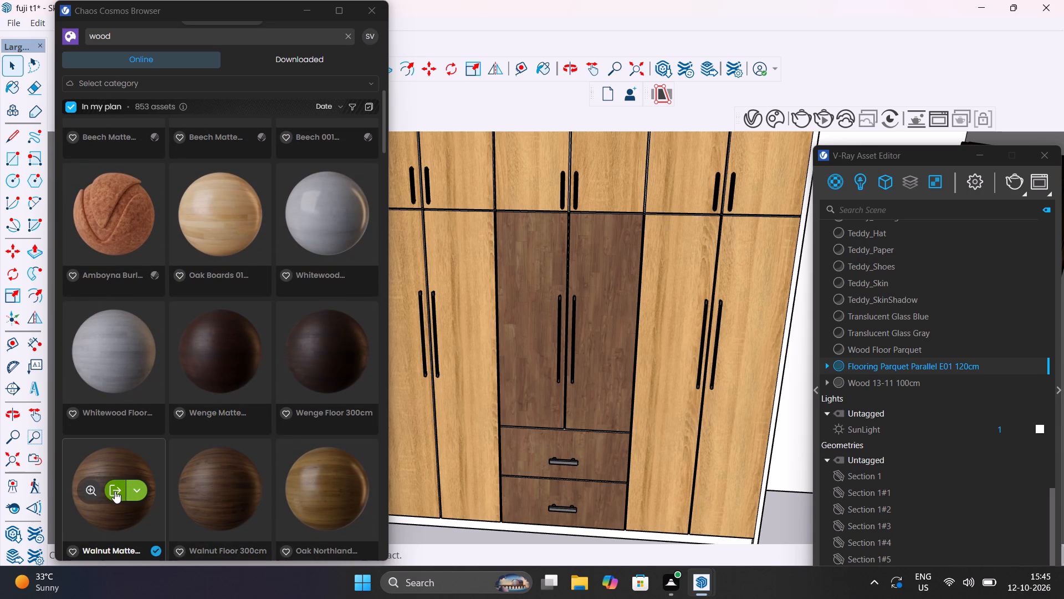
{"action": "scroll", "coordinate": [115, 491], "scroll_direction": "down", "scroll_amount": 5}
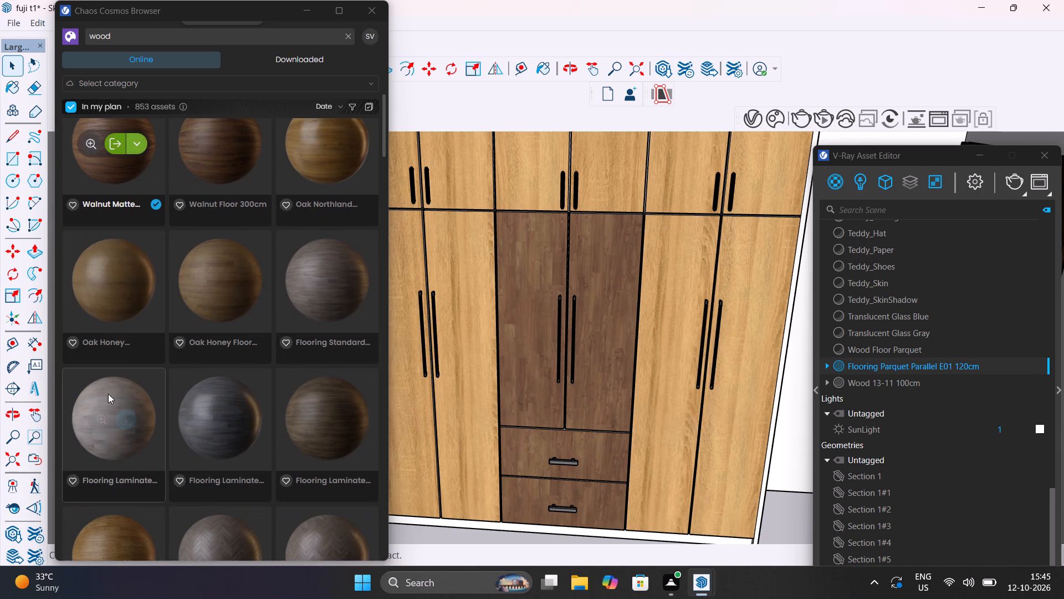
{"action": "scroll", "coordinate": [314, 451], "scroll_direction": "down", "scroll_amount": 3}
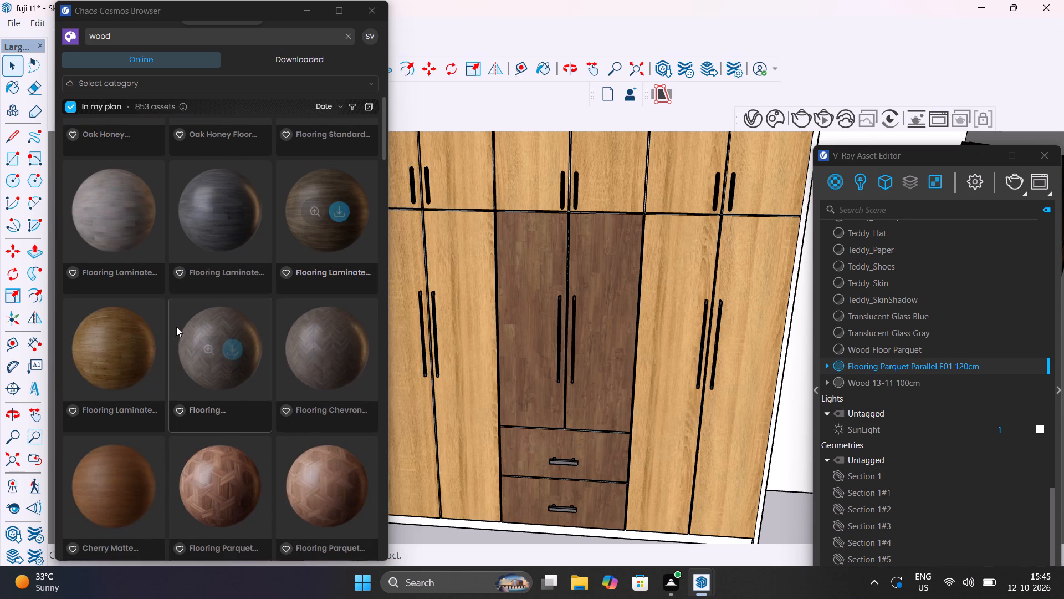
{"action": "scroll", "coordinate": [208, 448], "scroll_direction": "down", "scroll_amount": 4}
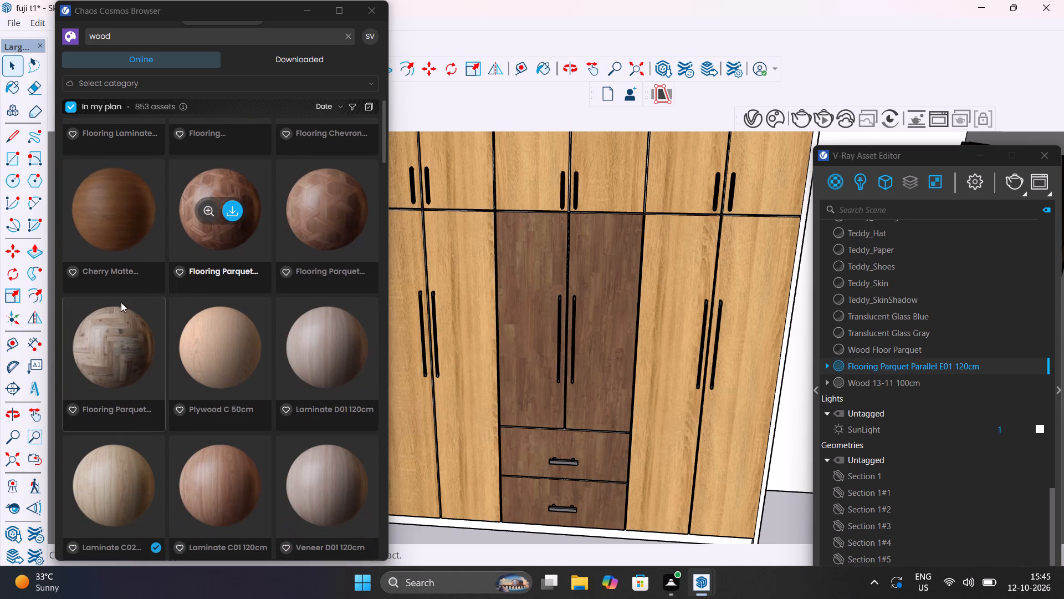
{"action": "scroll", "coordinate": [207, 408], "scroll_direction": "down", "scroll_amount": 7}
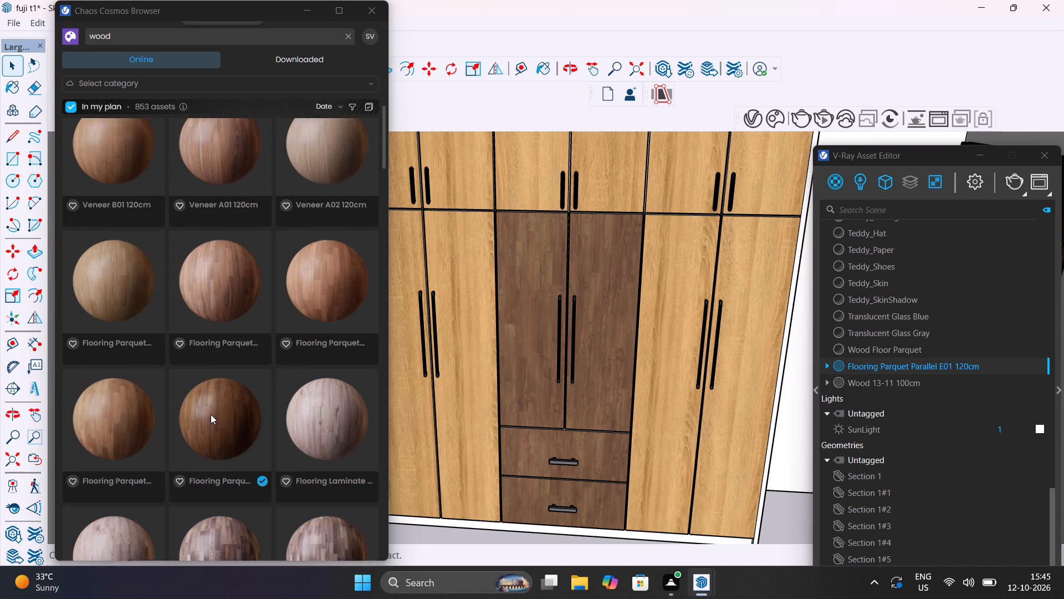
{"action": "scroll", "coordinate": [211, 414], "scroll_direction": "down", "scroll_amount": 4}
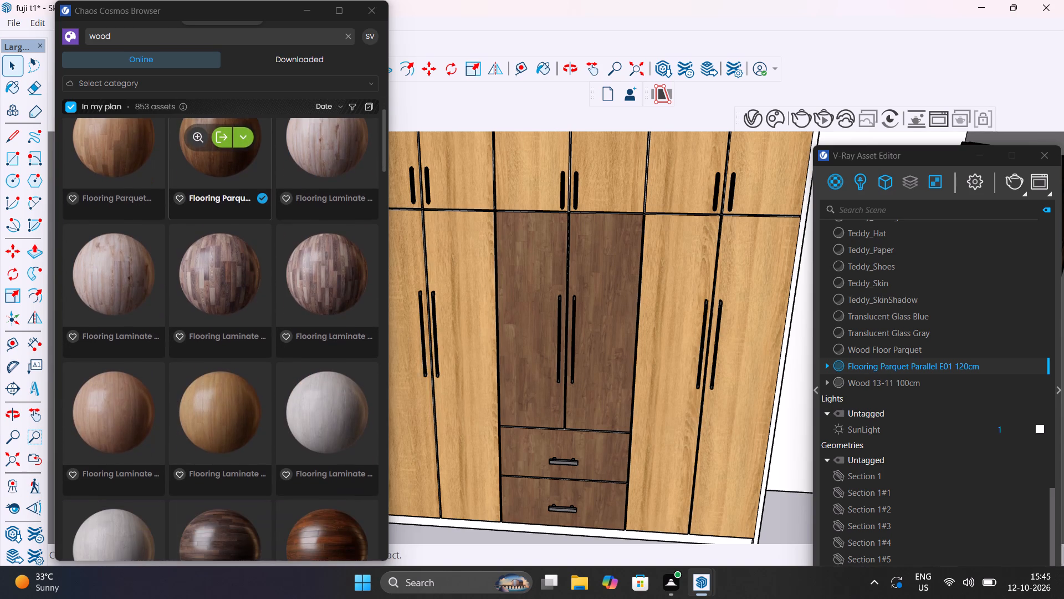
{"action": "scroll", "coordinate": [219, 425], "scroll_direction": "down", "scroll_amount": 11}
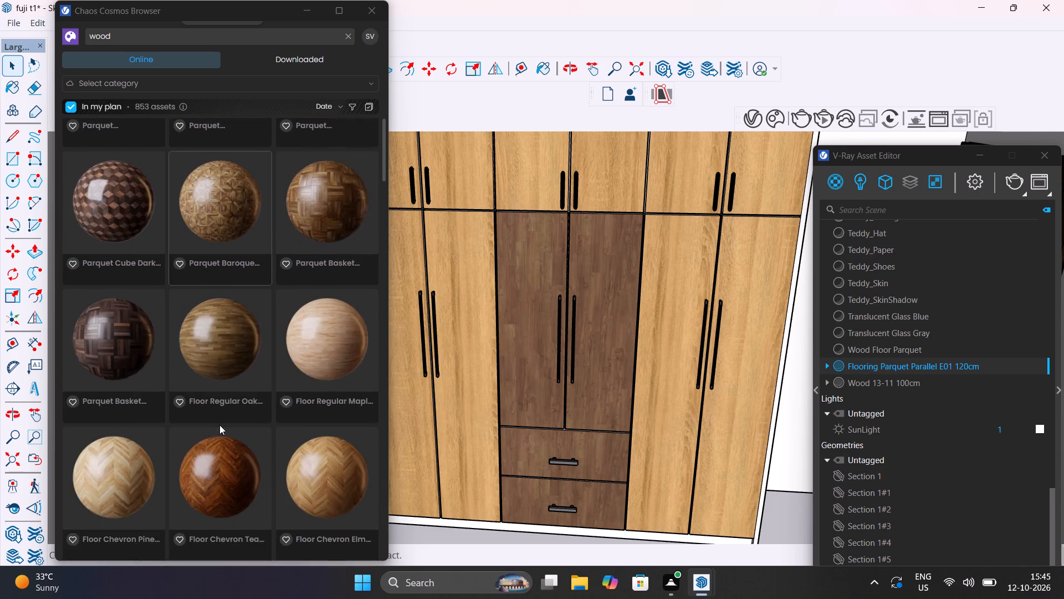
{"action": "scroll", "coordinate": [219, 425], "scroll_direction": "down", "scroll_amount": 11}
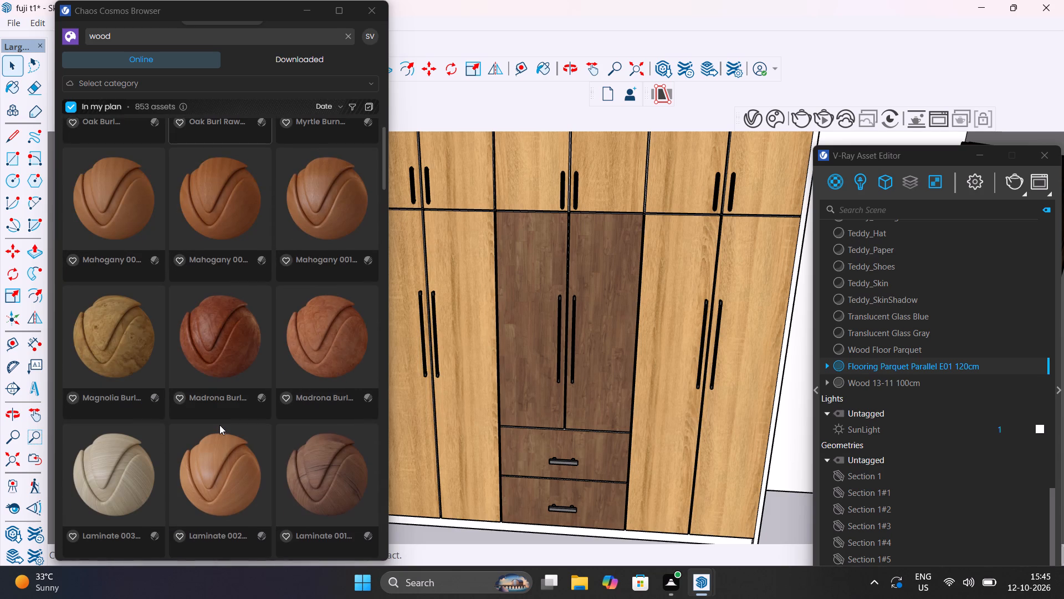
{"action": "scroll", "coordinate": [219, 425], "scroll_direction": "down", "scroll_amount": 3}
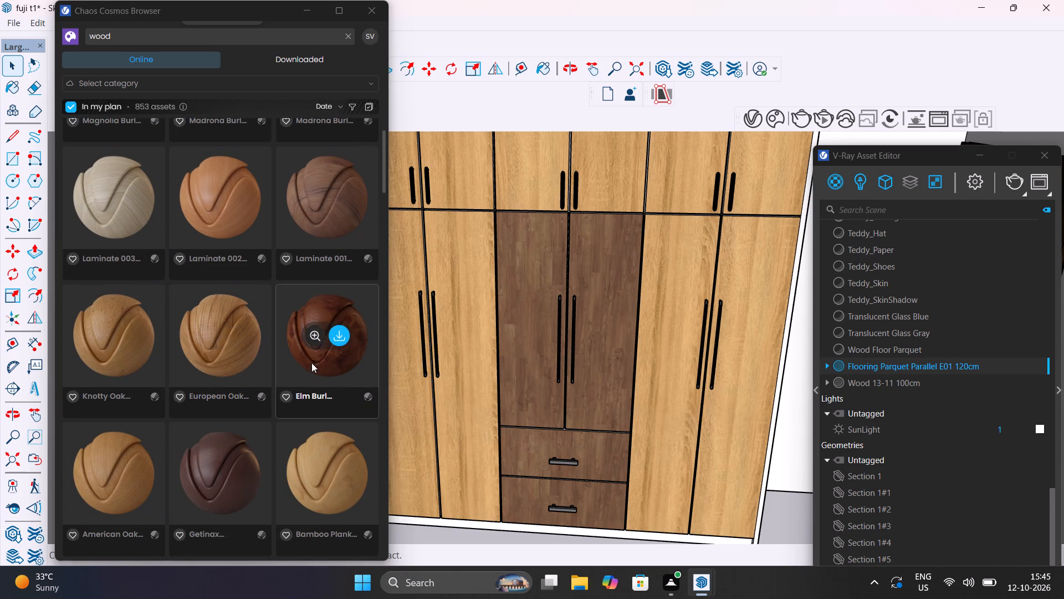
{"action": "scroll", "coordinate": [296, 419], "scroll_direction": "down", "scroll_amount": 2}
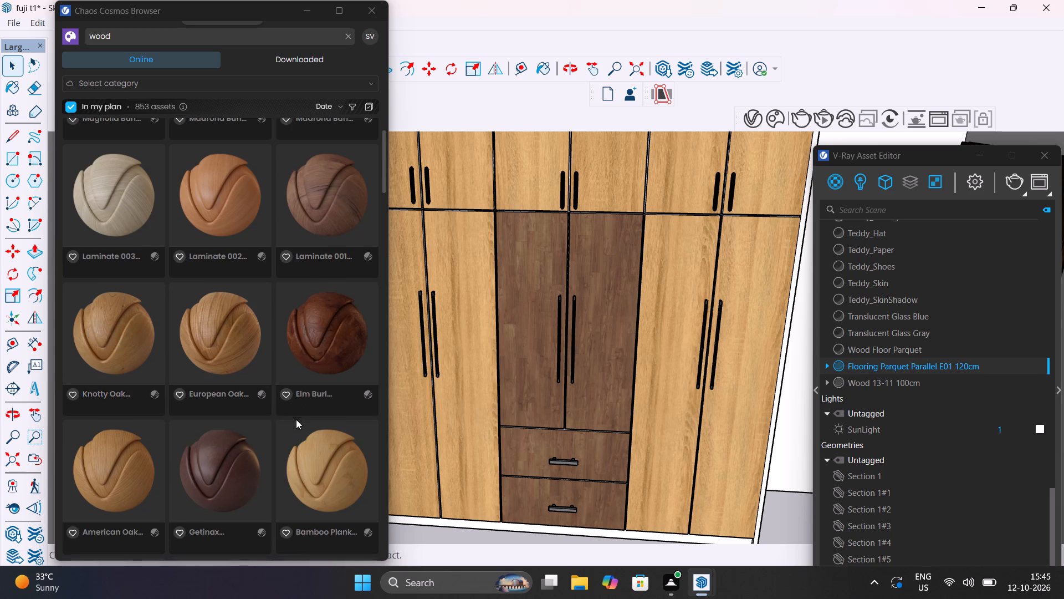
{"action": "scroll", "coordinate": [296, 419], "scroll_direction": "down", "scroll_amount": 8}
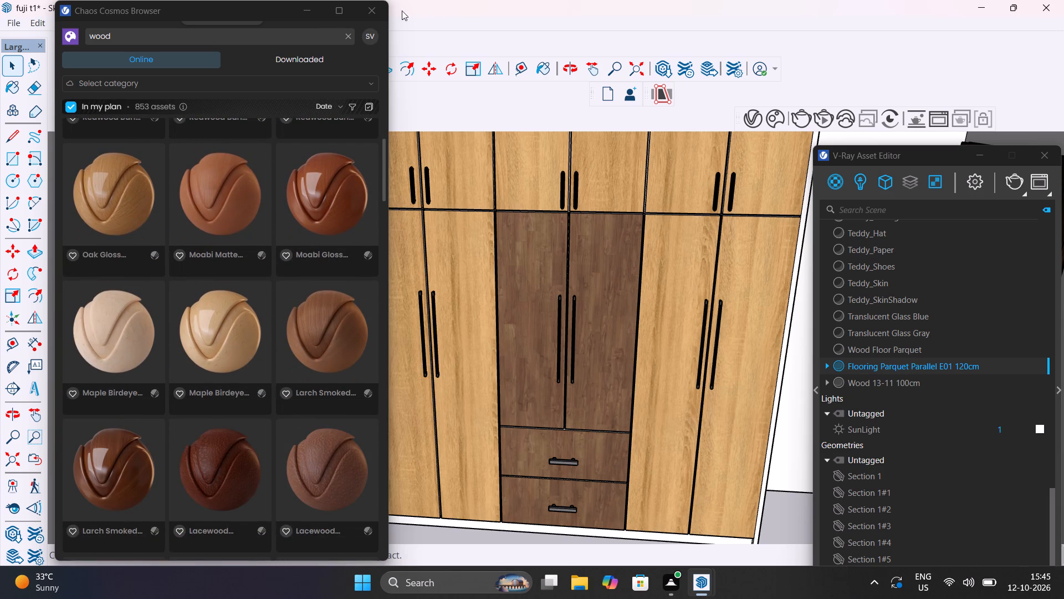
{"action": "left_click", "coordinate": [367, 12]}
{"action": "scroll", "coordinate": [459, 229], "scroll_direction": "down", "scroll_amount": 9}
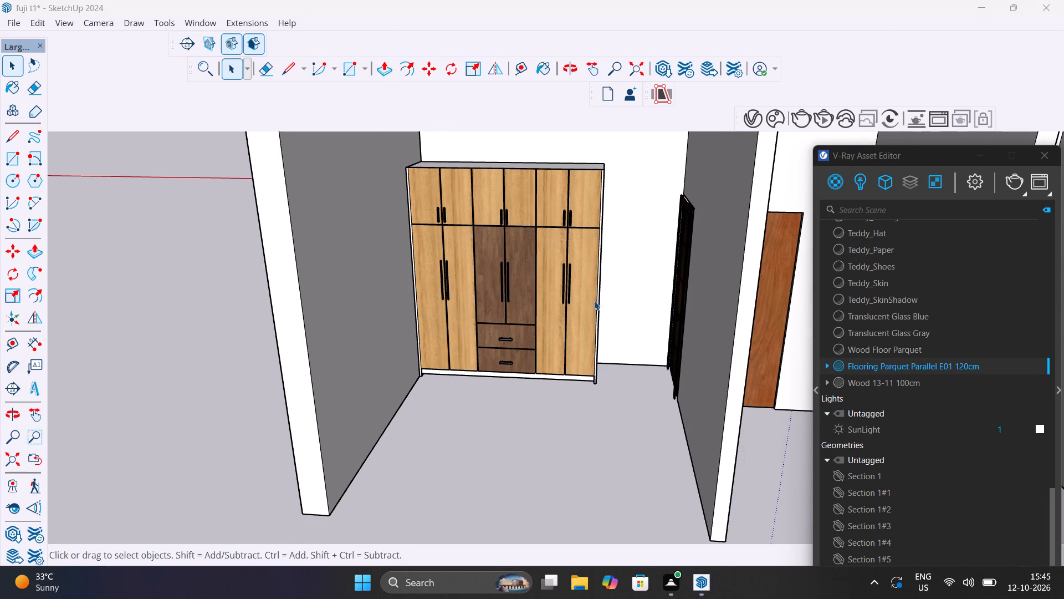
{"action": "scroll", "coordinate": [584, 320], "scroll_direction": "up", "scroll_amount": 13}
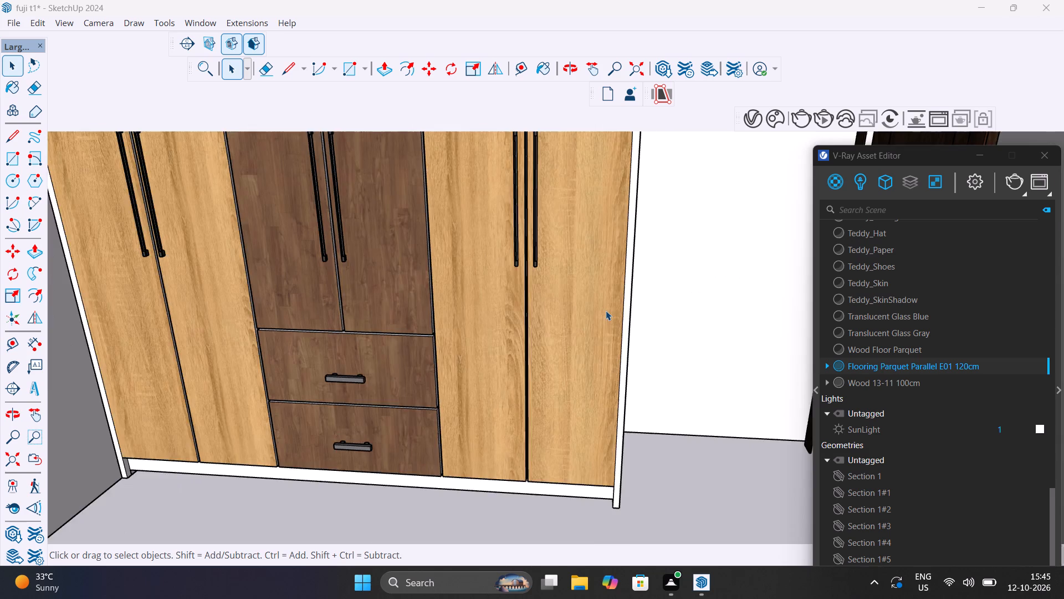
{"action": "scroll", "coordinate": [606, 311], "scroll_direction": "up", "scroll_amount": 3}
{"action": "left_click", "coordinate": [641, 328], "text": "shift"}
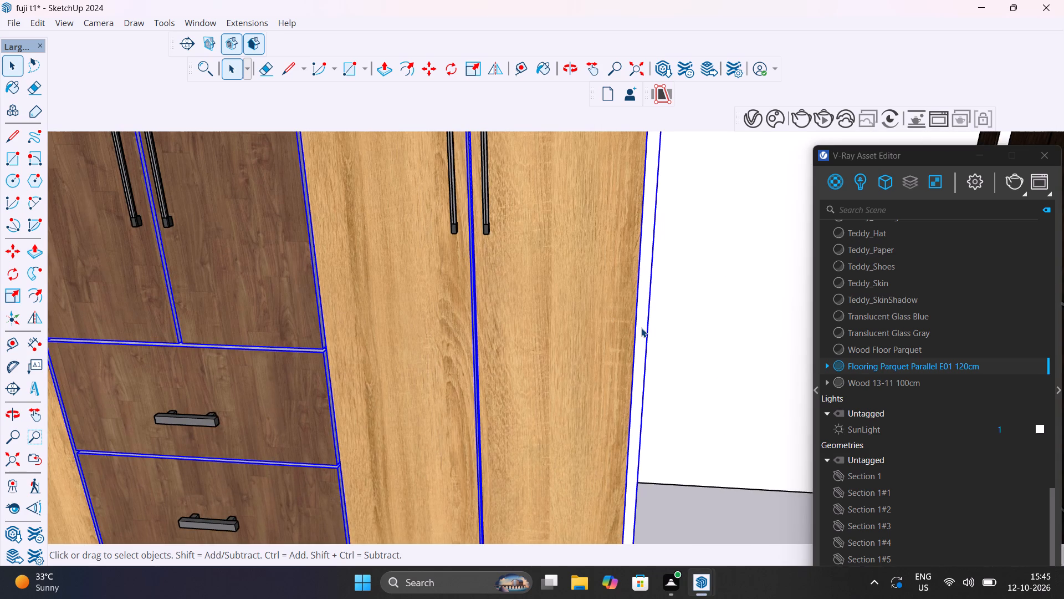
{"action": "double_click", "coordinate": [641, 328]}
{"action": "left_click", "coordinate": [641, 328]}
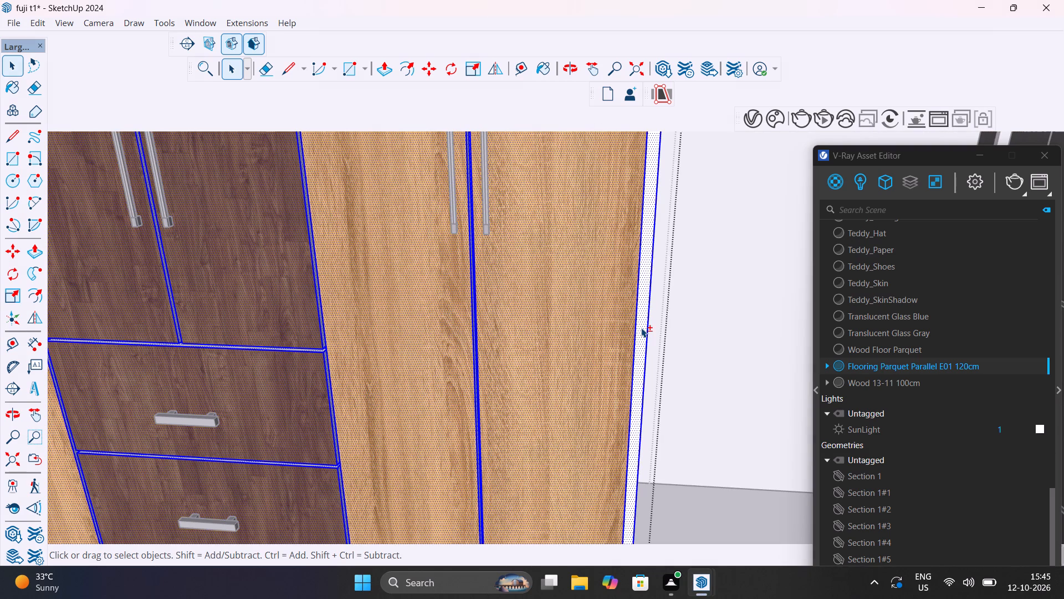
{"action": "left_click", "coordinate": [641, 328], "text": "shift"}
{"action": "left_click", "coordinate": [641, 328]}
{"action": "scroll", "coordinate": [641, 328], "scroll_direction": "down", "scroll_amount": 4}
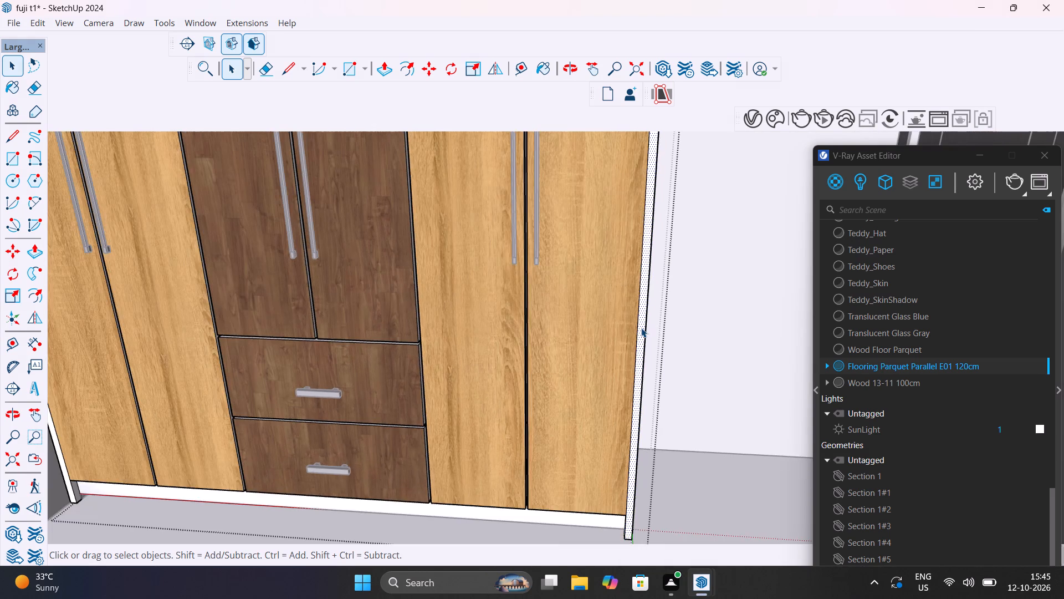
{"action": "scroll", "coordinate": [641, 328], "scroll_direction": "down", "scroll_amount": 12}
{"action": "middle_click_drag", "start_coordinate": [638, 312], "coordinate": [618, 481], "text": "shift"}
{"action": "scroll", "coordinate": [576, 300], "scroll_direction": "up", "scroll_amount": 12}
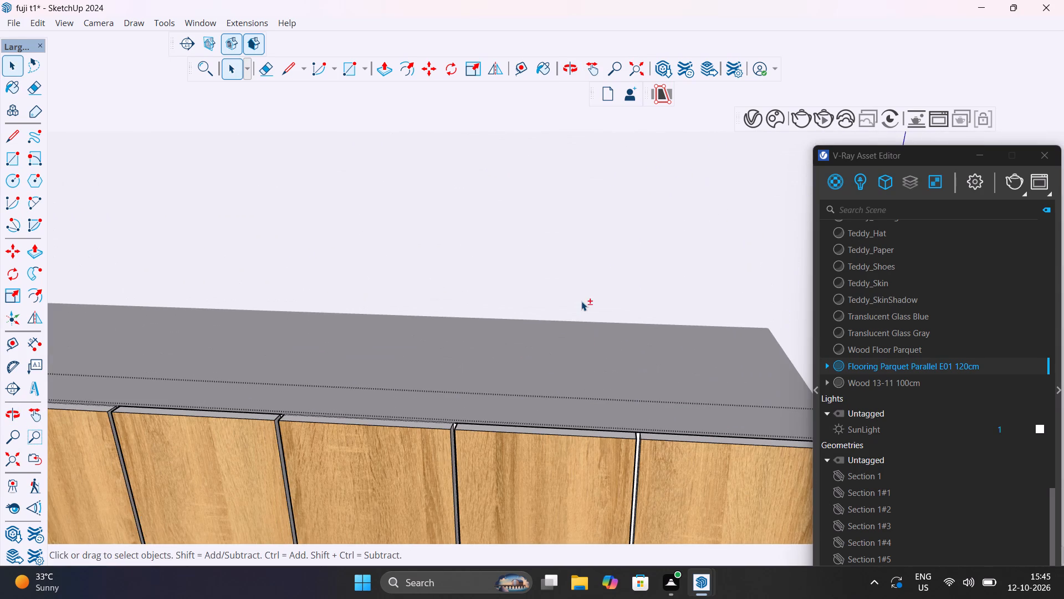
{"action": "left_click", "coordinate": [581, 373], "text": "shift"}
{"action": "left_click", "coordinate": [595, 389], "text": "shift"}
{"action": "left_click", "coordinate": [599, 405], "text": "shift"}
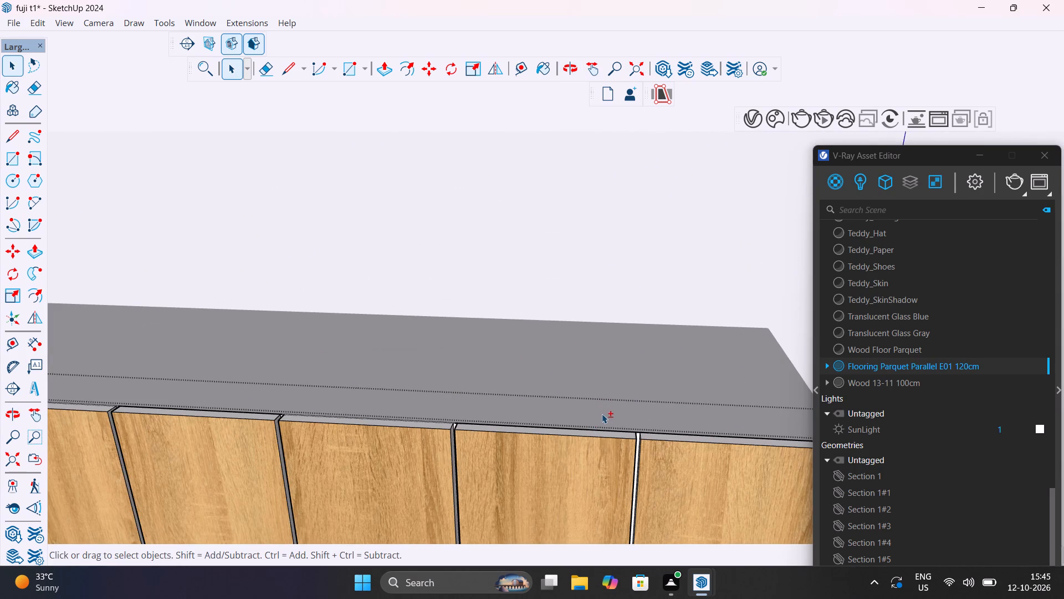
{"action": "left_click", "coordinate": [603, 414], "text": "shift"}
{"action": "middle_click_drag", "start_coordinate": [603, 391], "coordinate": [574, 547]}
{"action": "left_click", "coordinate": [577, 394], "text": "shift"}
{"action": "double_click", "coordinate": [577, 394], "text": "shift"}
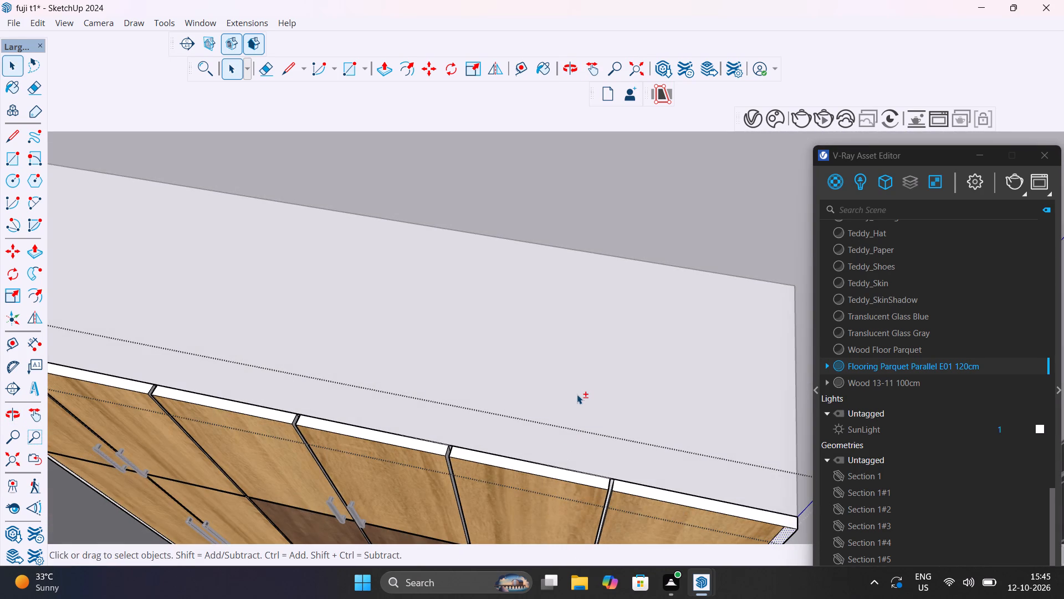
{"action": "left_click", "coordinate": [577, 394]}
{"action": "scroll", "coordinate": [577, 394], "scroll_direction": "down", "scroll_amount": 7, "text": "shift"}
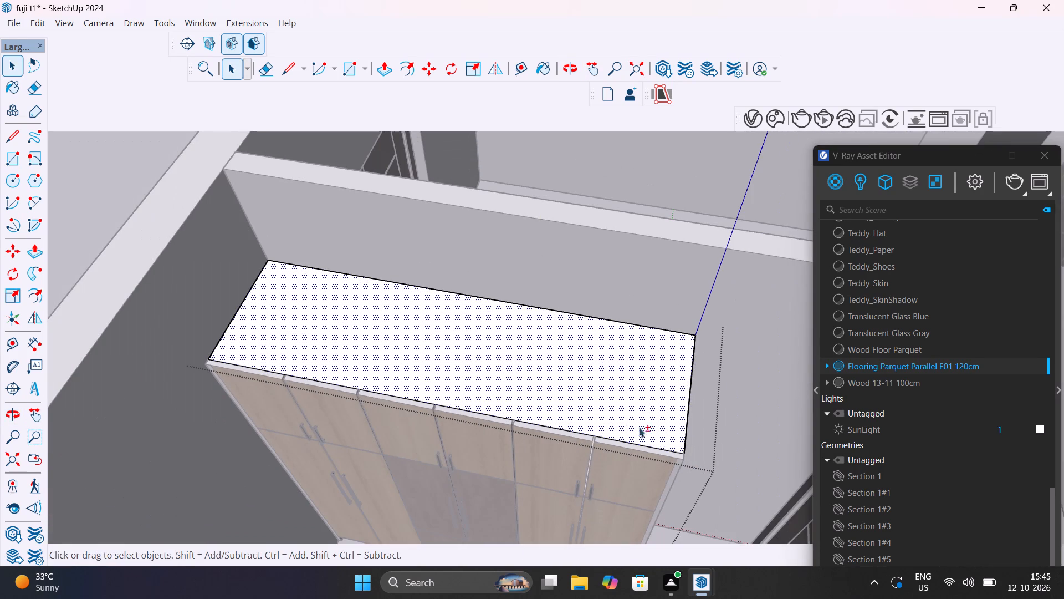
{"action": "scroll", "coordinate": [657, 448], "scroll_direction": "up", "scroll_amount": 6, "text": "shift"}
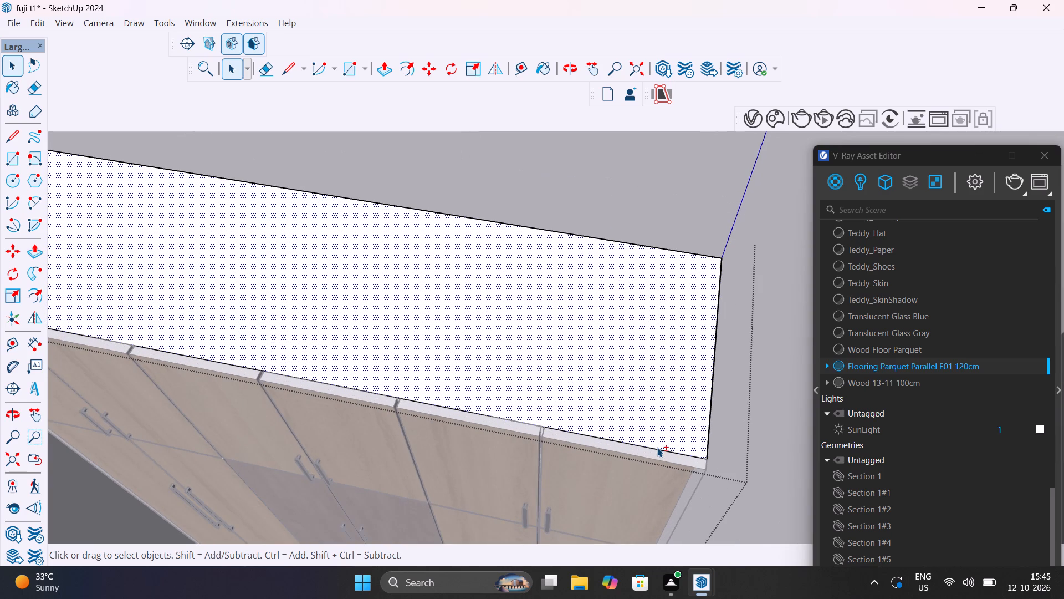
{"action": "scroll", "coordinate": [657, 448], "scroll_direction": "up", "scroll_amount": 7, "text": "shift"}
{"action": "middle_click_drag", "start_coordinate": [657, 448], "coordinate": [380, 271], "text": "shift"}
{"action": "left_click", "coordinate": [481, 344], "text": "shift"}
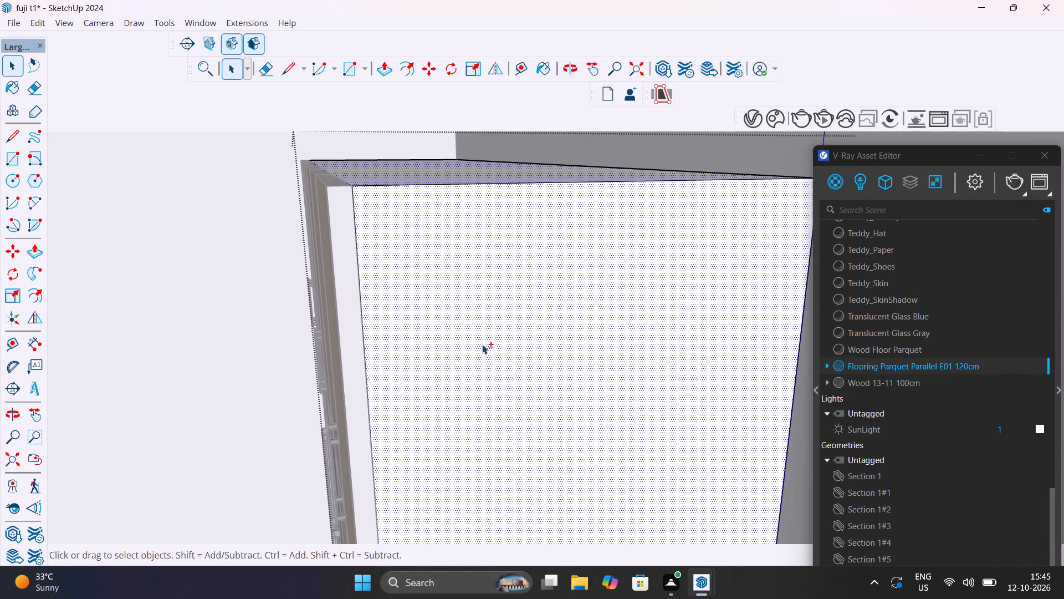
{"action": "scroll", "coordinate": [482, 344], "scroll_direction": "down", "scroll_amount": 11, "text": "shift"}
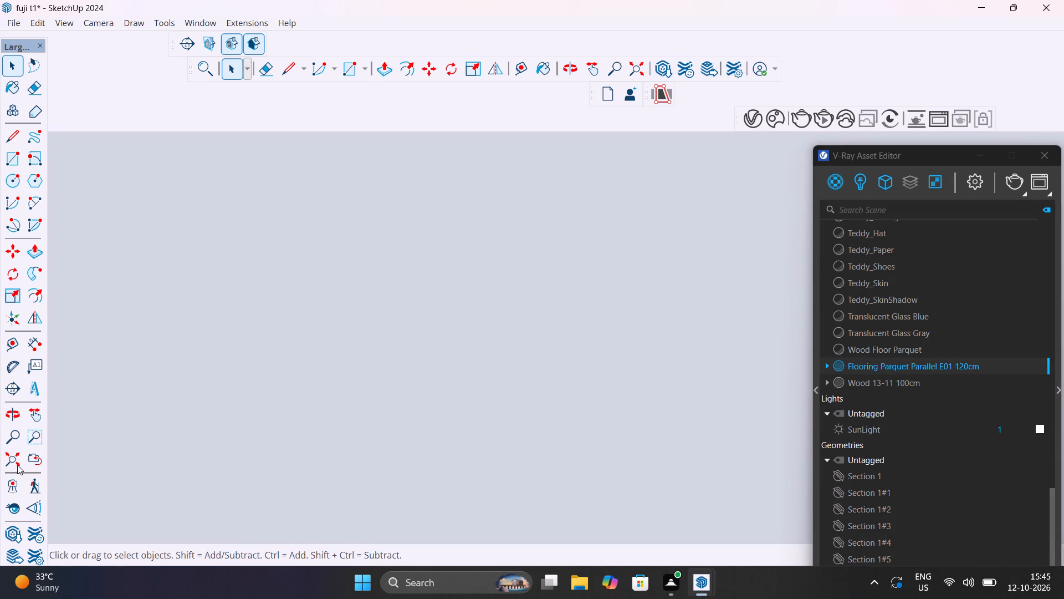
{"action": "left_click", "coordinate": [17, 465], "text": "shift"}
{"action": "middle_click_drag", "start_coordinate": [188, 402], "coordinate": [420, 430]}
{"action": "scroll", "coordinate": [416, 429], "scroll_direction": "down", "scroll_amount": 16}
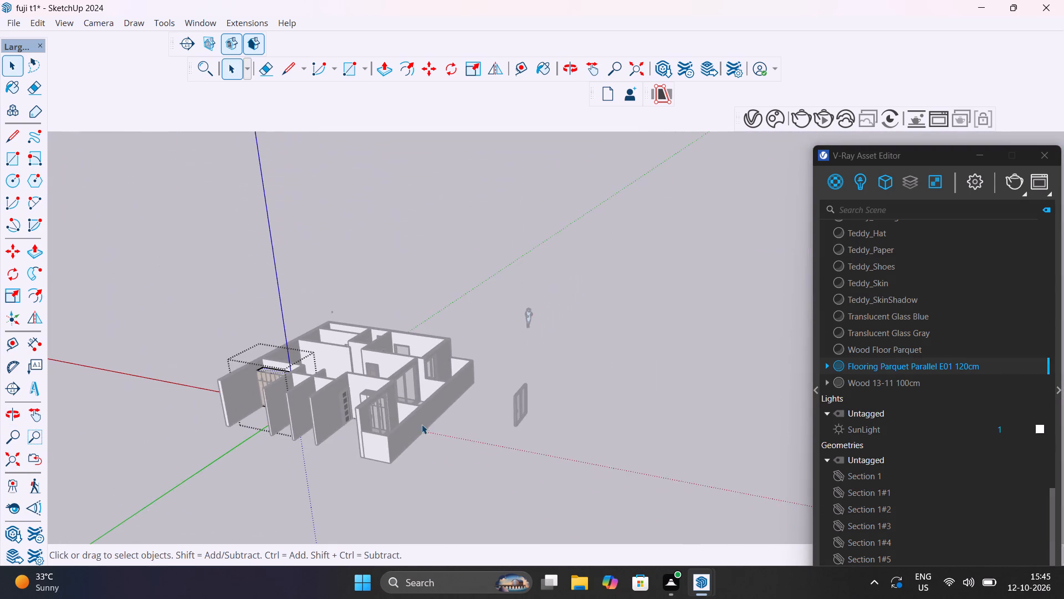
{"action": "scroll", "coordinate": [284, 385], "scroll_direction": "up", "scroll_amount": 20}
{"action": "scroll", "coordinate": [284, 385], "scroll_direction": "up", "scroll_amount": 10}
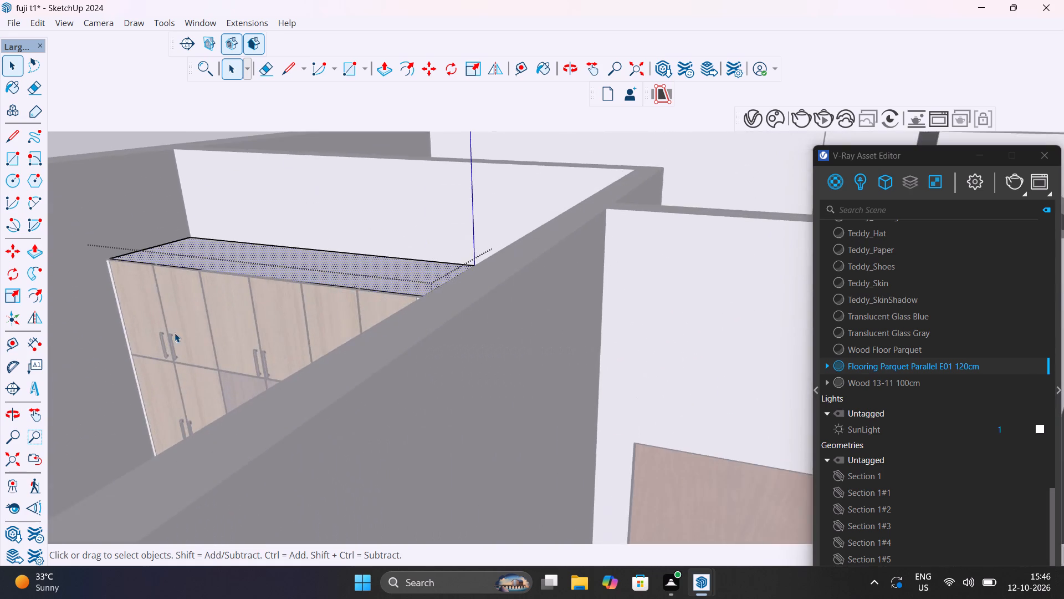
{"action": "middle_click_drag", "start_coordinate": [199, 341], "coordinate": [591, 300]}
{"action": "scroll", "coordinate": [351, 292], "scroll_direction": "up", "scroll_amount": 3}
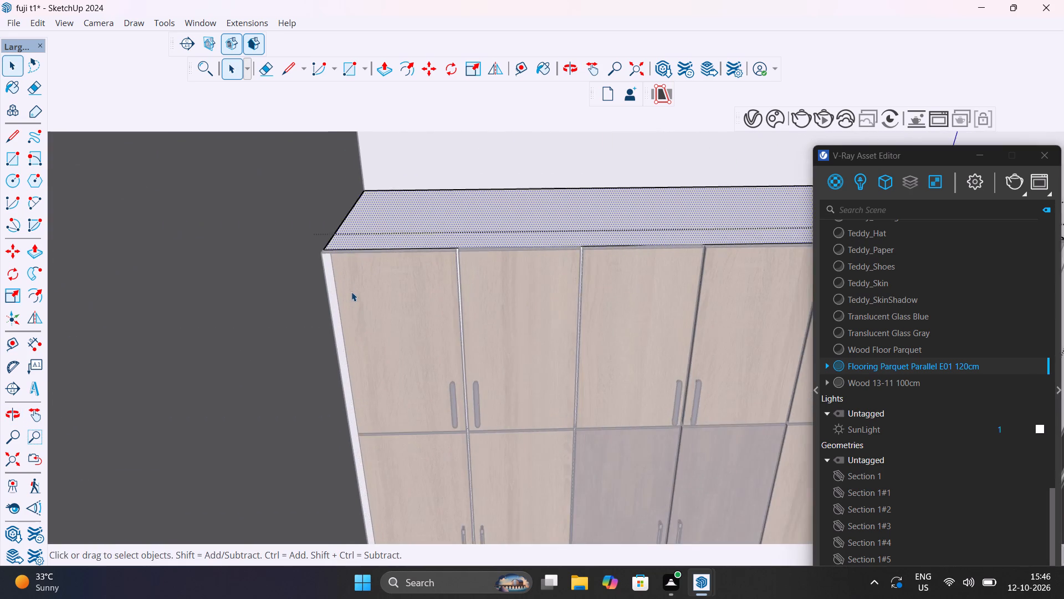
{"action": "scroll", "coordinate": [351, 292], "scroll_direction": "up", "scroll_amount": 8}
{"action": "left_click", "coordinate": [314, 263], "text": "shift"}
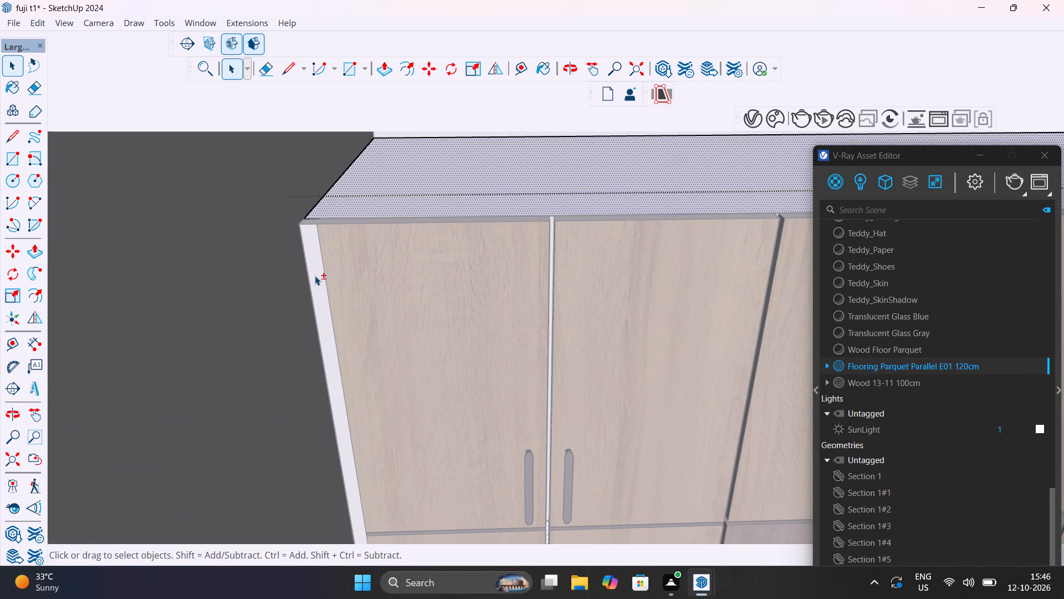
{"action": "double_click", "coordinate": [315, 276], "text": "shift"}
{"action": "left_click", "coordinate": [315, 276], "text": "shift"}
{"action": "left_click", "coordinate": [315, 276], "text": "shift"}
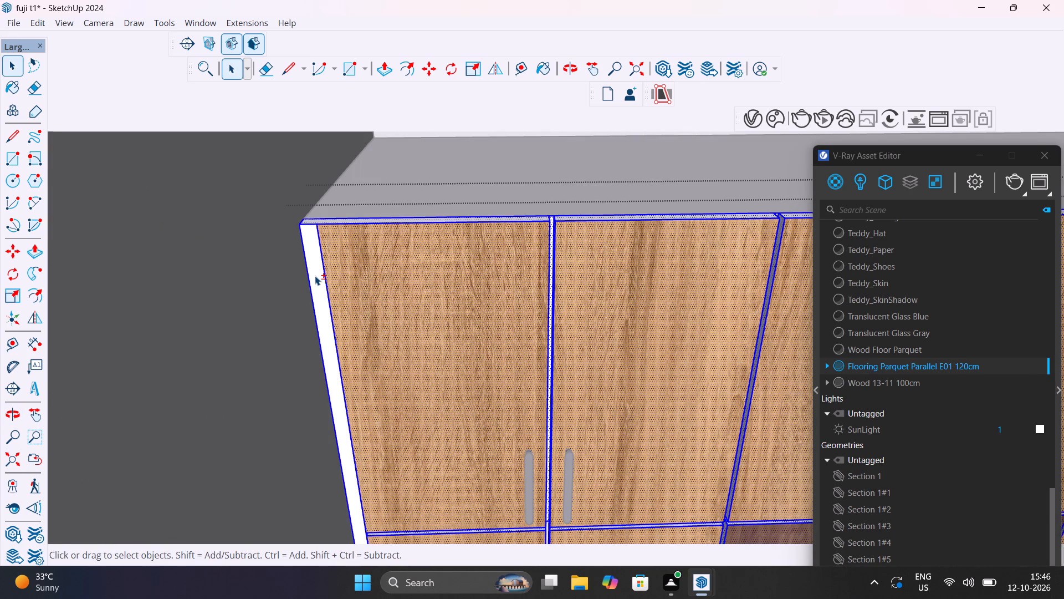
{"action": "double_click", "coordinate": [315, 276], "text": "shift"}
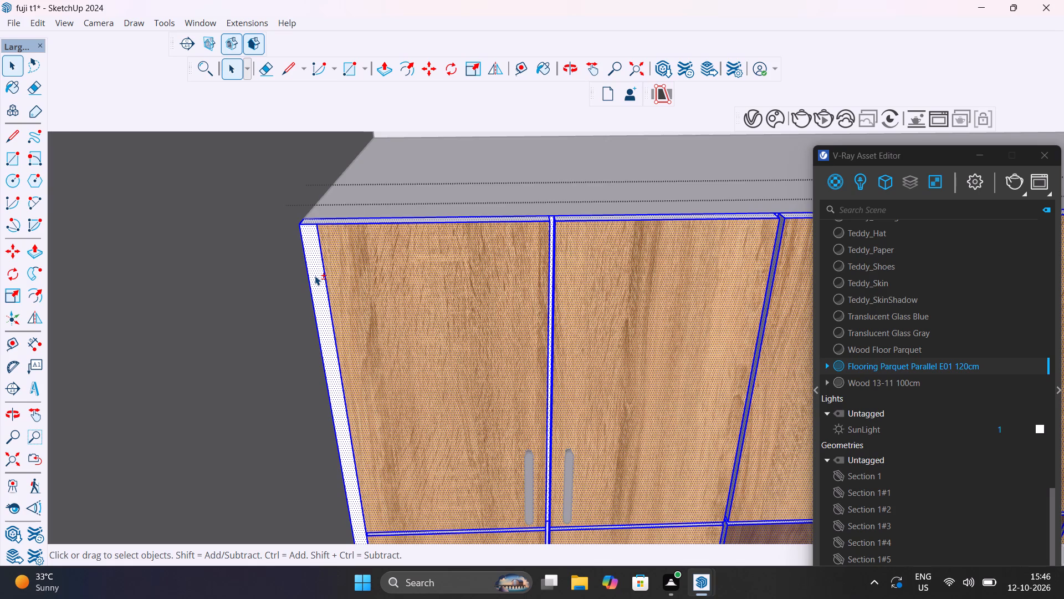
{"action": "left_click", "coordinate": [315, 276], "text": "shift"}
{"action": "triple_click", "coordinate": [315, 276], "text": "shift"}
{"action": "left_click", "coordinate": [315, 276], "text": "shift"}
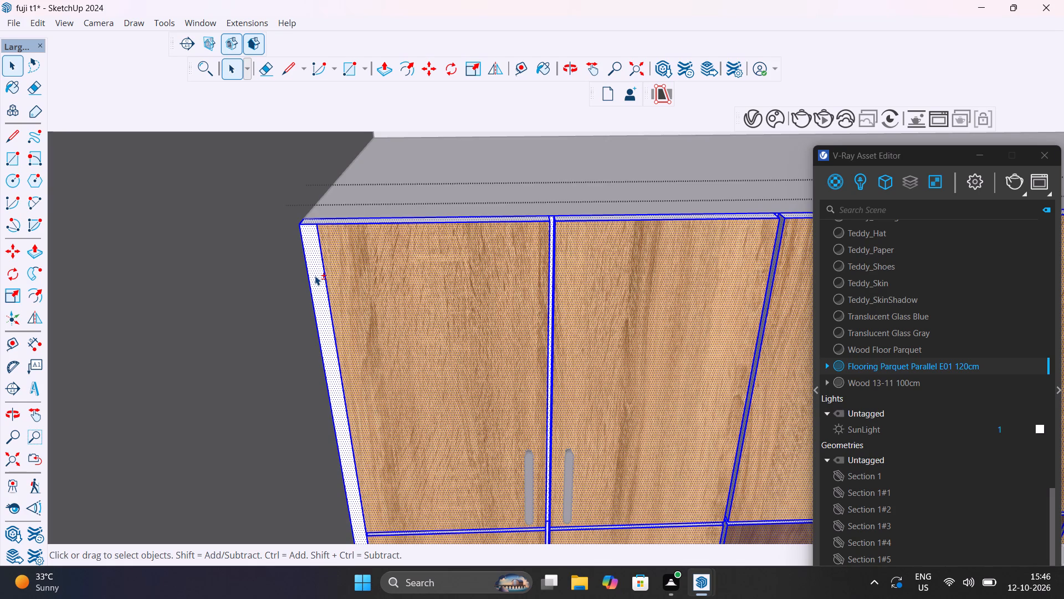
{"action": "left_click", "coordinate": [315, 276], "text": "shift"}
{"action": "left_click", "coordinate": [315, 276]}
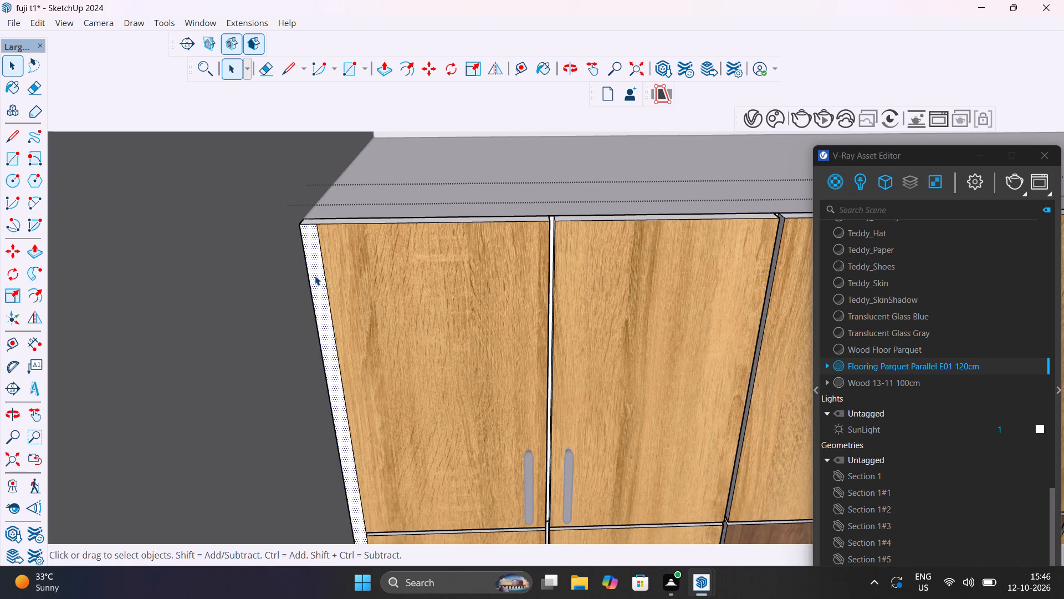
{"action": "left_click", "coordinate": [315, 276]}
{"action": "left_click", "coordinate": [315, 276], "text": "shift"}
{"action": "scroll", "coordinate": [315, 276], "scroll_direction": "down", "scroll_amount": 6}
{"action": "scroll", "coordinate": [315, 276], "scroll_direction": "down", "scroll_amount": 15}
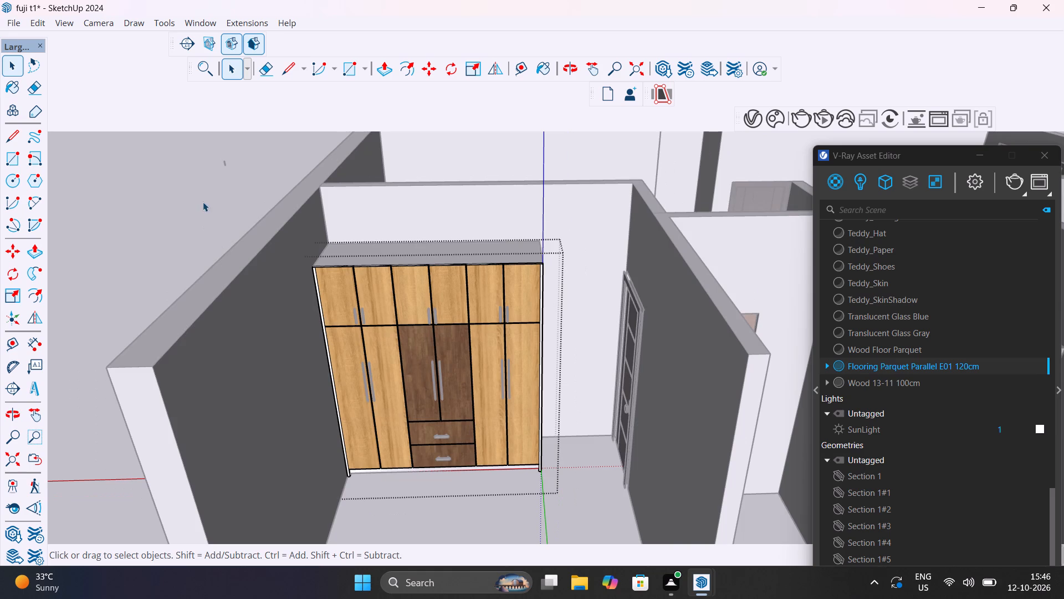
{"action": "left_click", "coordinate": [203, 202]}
Apply the Flooring Parquet Parallel E01 120cm material to the wardrobe carcass's top face, exposed outer side face and front plinth strip.
{"action": "double_click", "coordinate": [416, 260]}
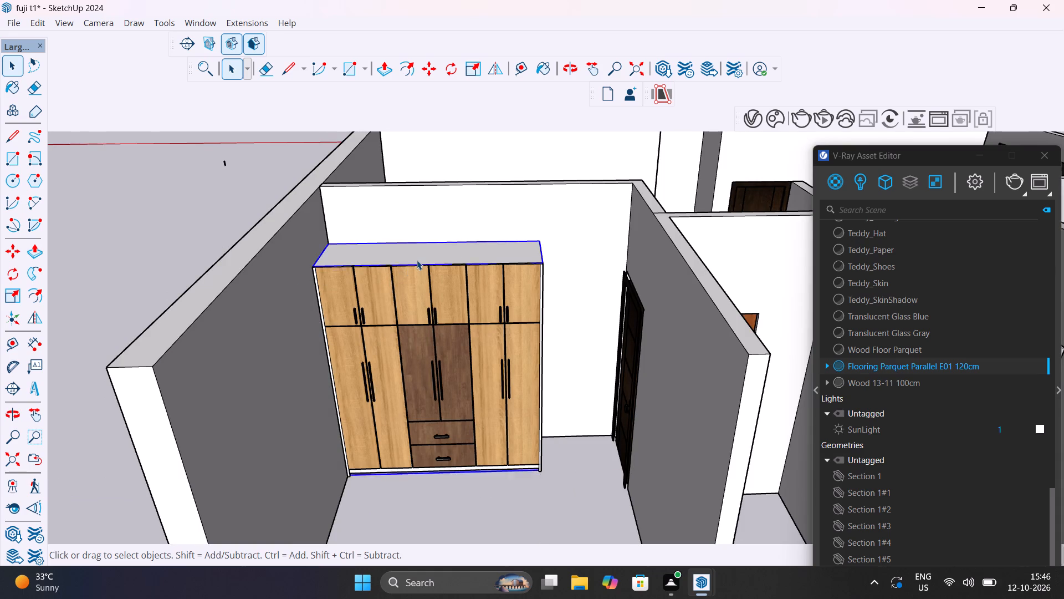
{"action": "scroll", "coordinate": [417, 260], "scroll_direction": "up", "scroll_amount": 6}
{"action": "middle_click_drag", "start_coordinate": [468, 270], "coordinate": [454, 372]}
{"action": "left_click", "coordinate": [492, 272], "text": "shift"}
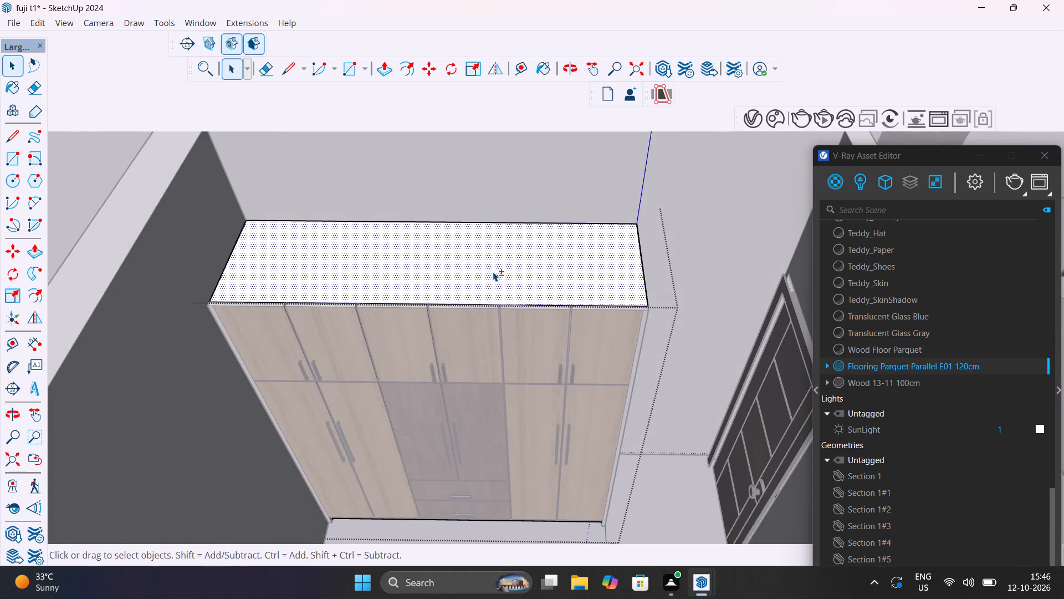
{"action": "scroll", "coordinate": [493, 272], "scroll_direction": "down", "scroll_amount": 7, "text": "shift"}
{"action": "middle_click_drag", "start_coordinate": [511, 331], "coordinate": [392, 298]}
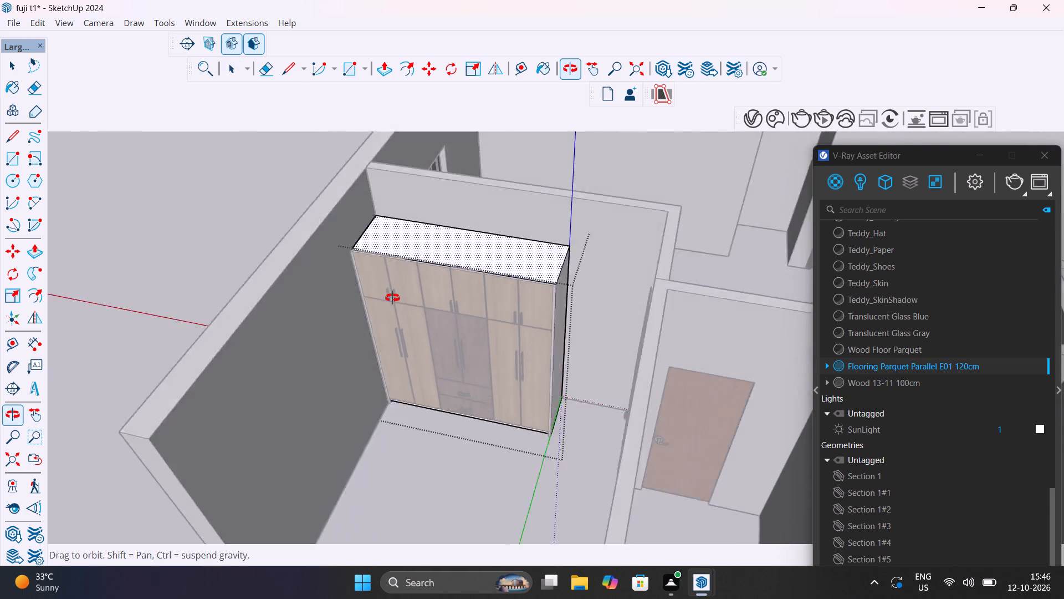
{"action": "middle_click_drag", "start_coordinate": [392, 298], "coordinate": [314, 286]}
{"action": "scroll", "coordinate": [549, 274], "scroll_direction": "up", "scroll_amount": 6}
{"action": "left_click", "coordinate": [553, 276], "text": "shift"}
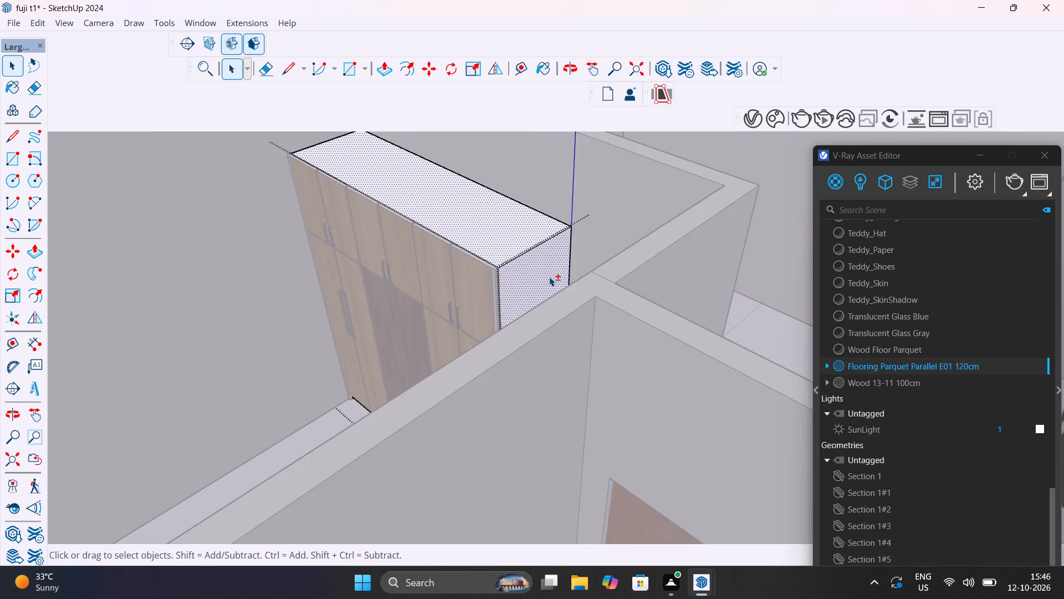
{"action": "scroll", "coordinate": [549, 277], "scroll_direction": "down", "scroll_amount": 7, "text": "shift"}
{"action": "middle_click_drag", "start_coordinate": [598, 292], "coordinate": [749, 289]}
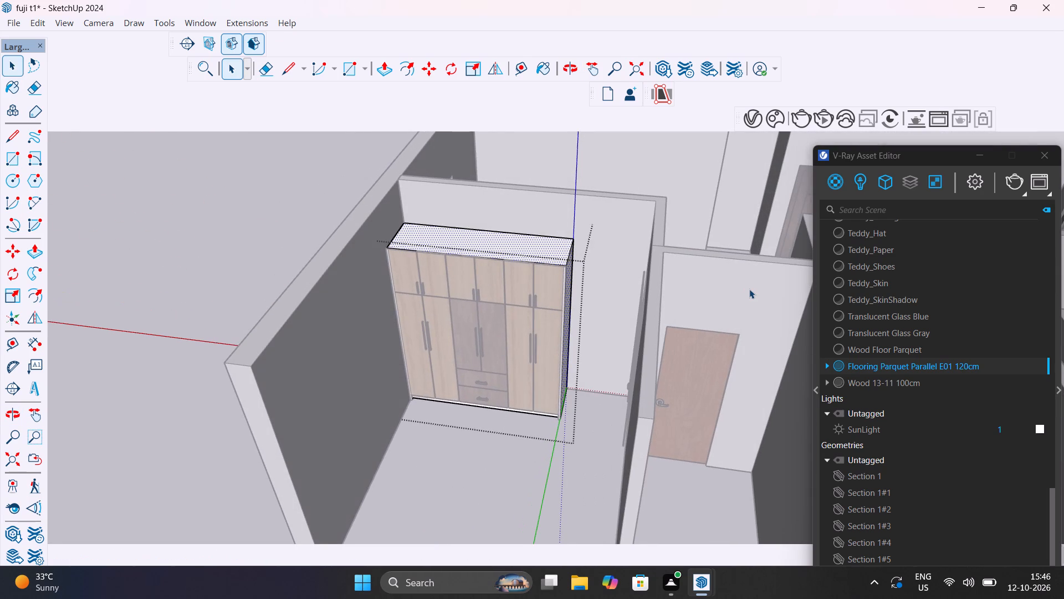
{"action": "scroll", "coordinate": [515, 414], "scroll_direction": "up", "scroll_amount": 11}
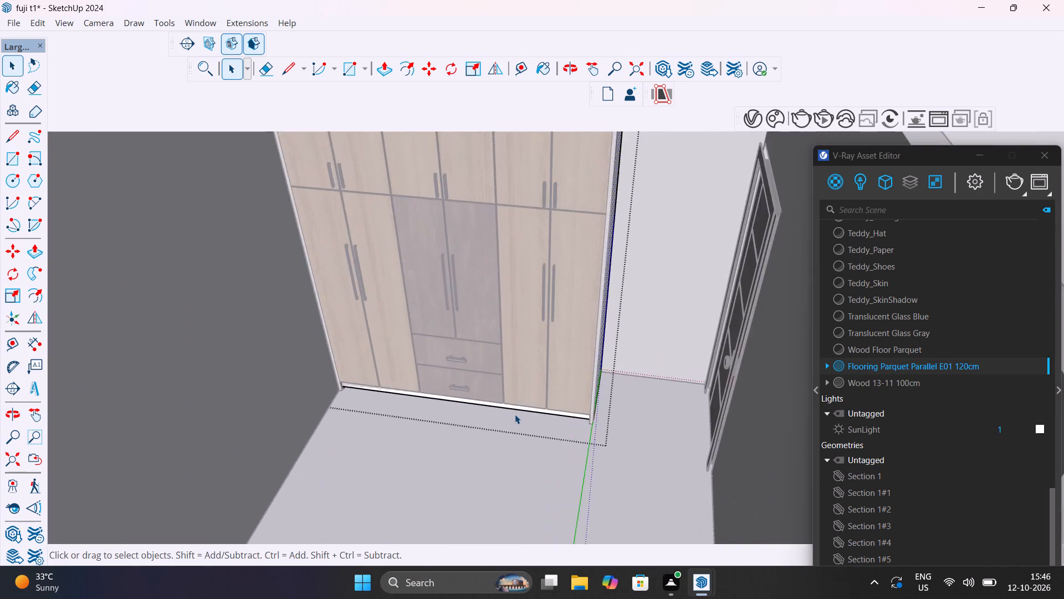
{"action": "scroll", "coordinate": [515, 414], "scroll_direction": "up", "scroll_amount": 11}
{"action": "middle_click_drag", "start_coordinate": [543, 433], "coordinate": [595, 336]}
{"action": "scroll", "coordinate": [582, 410], "scroll_direction": "up", "scroll_amount": 2}
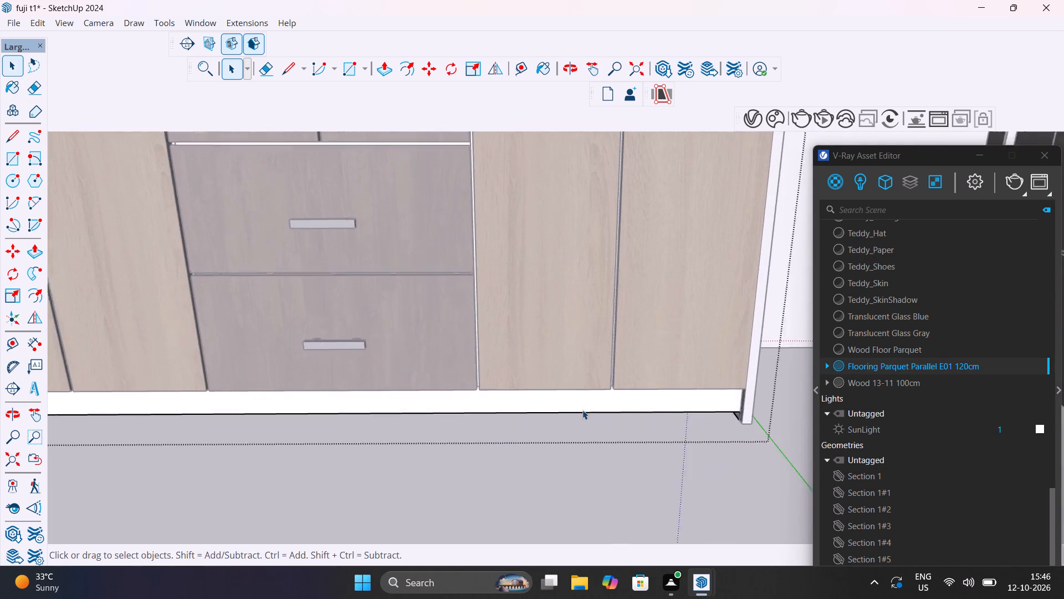
{"action": "scroll", "coordinate": [582, 410], "scroll_direction": "up", "scroll_amount": 3}
{"action": "left_click", "coordinate": [584, 402], "text": "shift"}
{"action": "scroll", "coordinate": [584, 402], "scroll_direction": "up", "scroll_amount": 1, "text": "shift"}
{"action": "scroll", "coordinate": [584, 402], "scroll_direction": "down", "scroll_amount": 11, "text": "shift"}
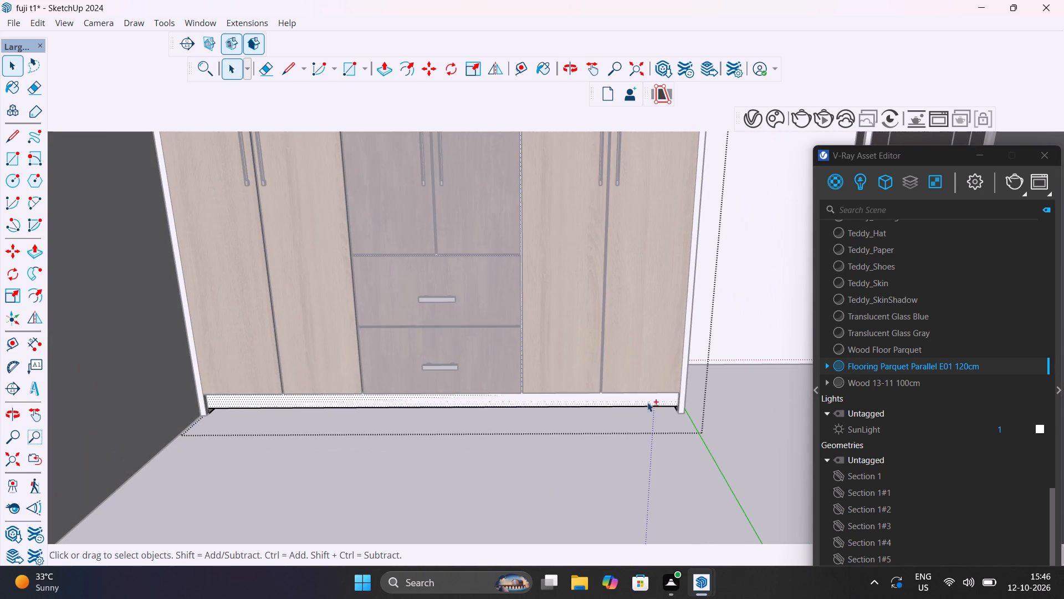
{"action": "right_click", "coordinate": [938, 368]}
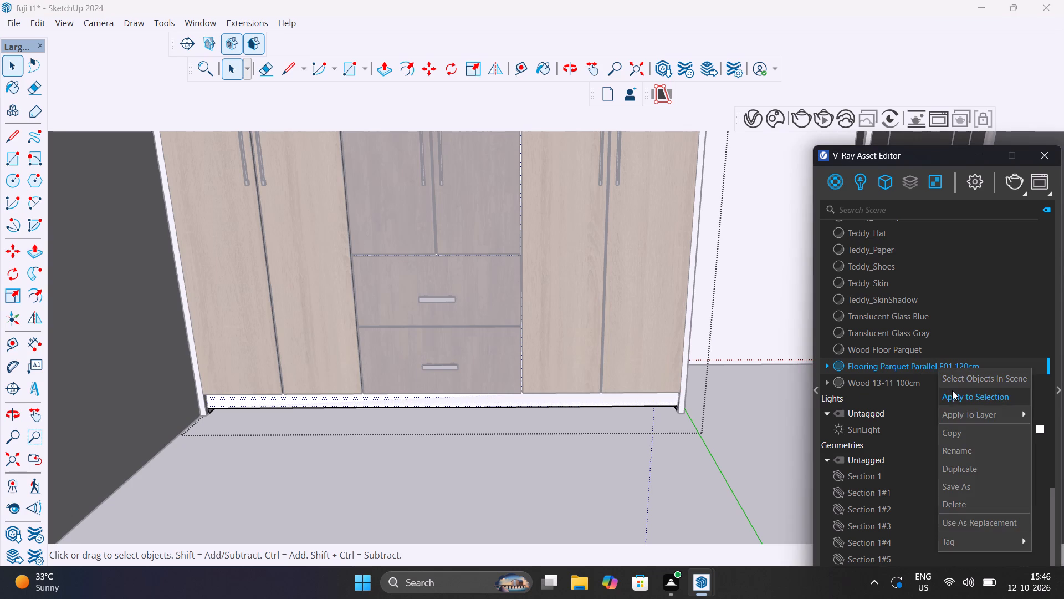
{"action": "left_click", "coordinate": [953, 397]}
{"action": "scroll", "coordinate": [483, 445], "scroll_direction": "down", "scroll_amount": 14}
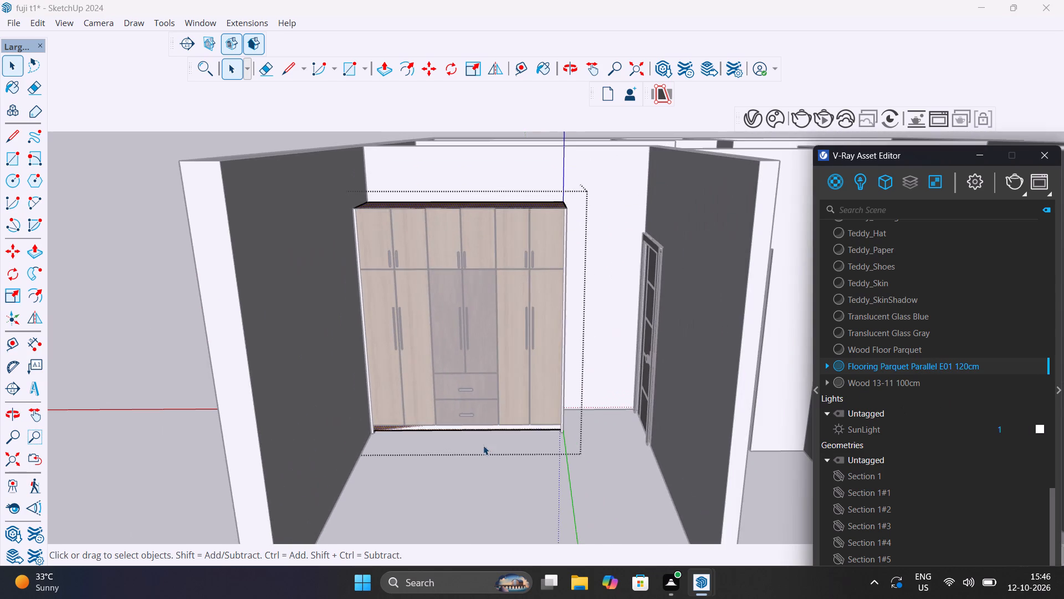
{"action": "middle_click_drag", "start_coordinate": [517, 441], "coordinate": [474, 545]}
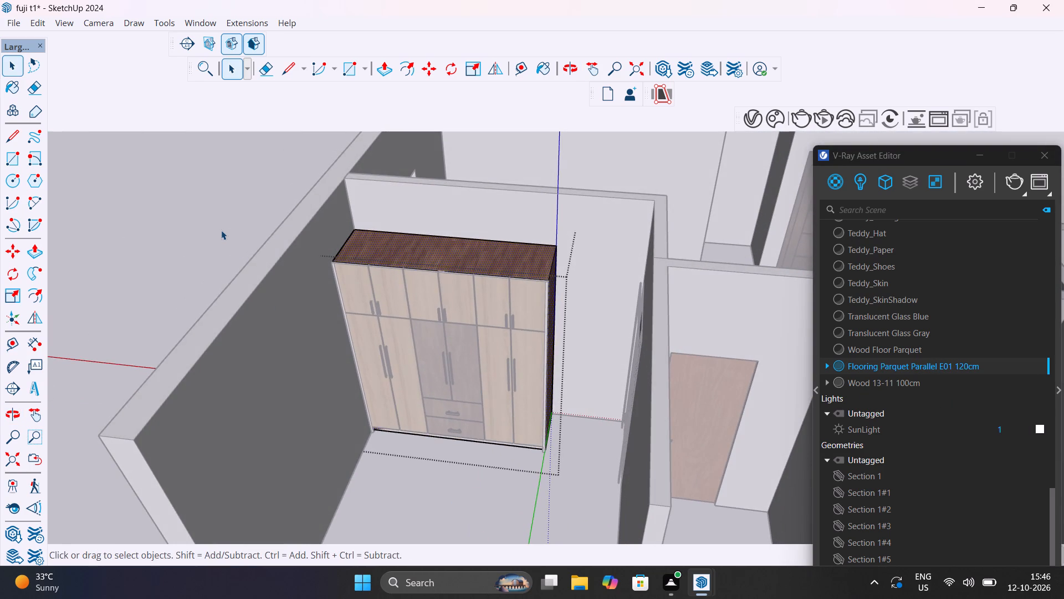
{"action": "left_click", "coordinate": [221, 230]}
{"action": "middle_click_drag", "start_coordinate": [452, 361], "coordinate": [492, 229]}
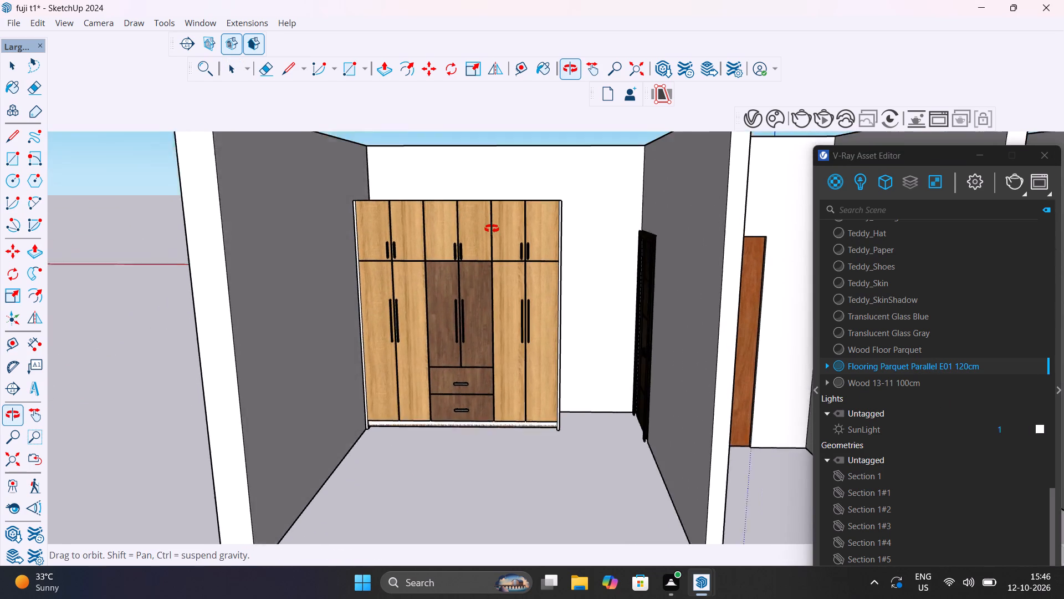
{"action": "middle_click_drag", "start_coordinate": [492, 229], "coordinate": [425, 334]}
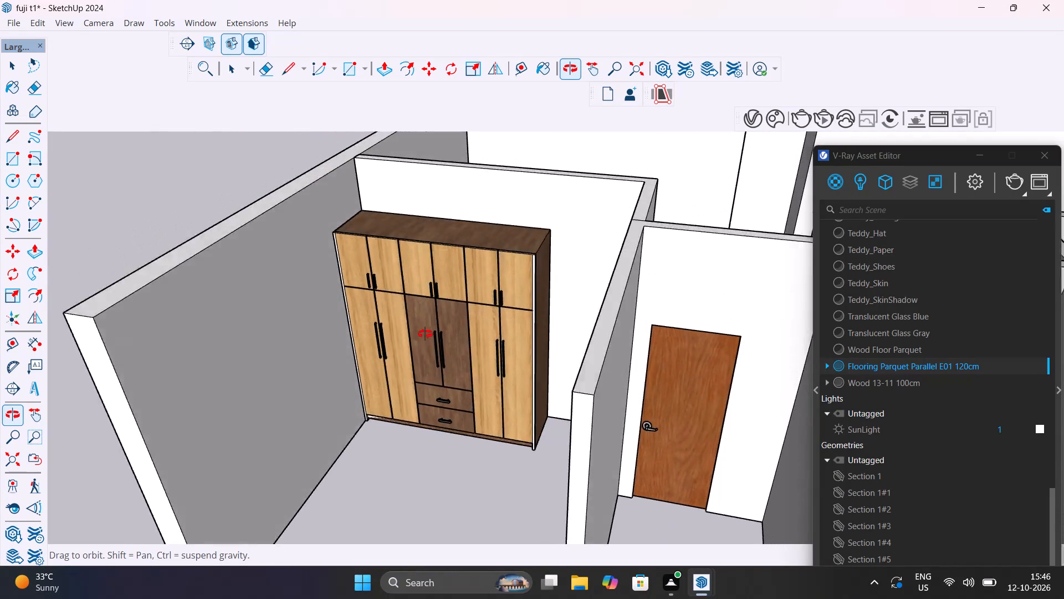
Undo the parquet material application on the wardrobe carcass faces and front plinth strip.
{"action": "middle_click_drag", "start_coordinate": [425, 334], "coordinate": [520, 181]}
{"action": "scroll", "coordinate": [400, 411], "scroll_direction": "up", "scroll_amount": 6}
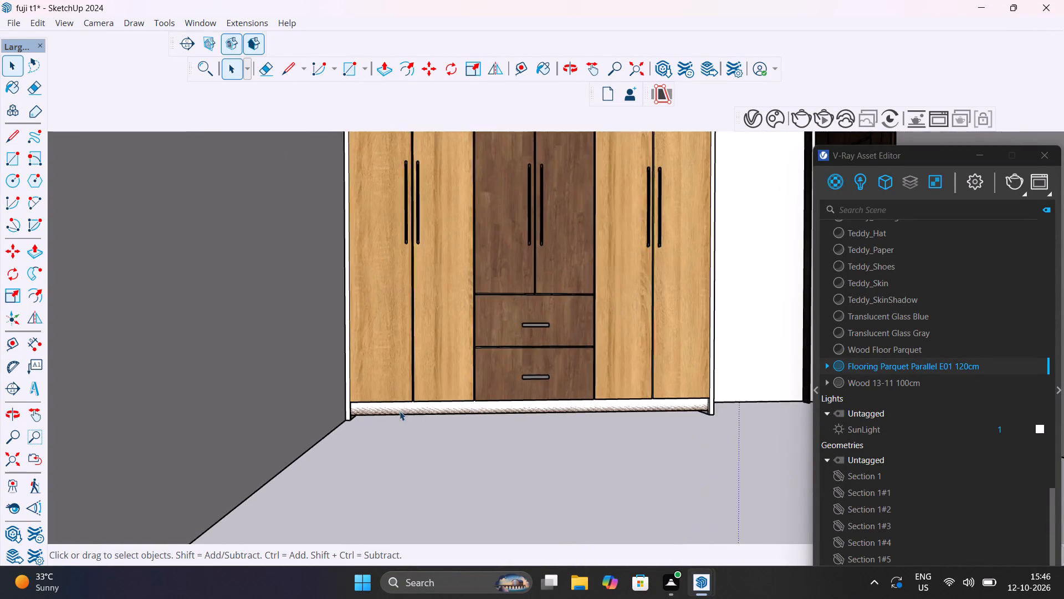
{"action": "scroll", "coordinate": [400, 411], "scroll_direction": "up", "scroll_amount": 11}
{"action": "middle_click_drag", "start_coordinate": [432, 433], "coordinate": [305, 383]}
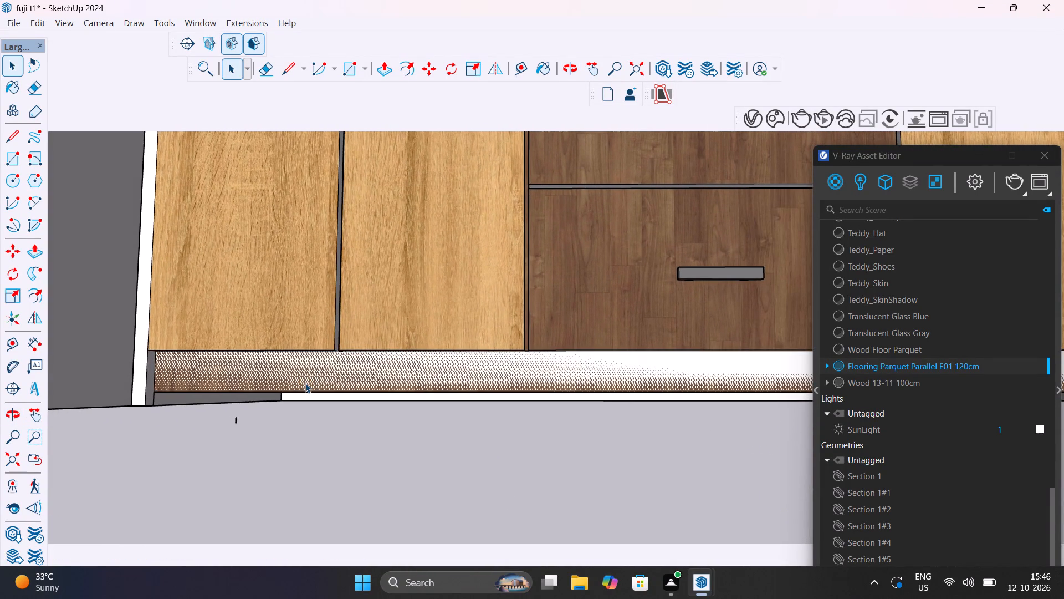
{"action": "key", "text": "ctrl+z"}
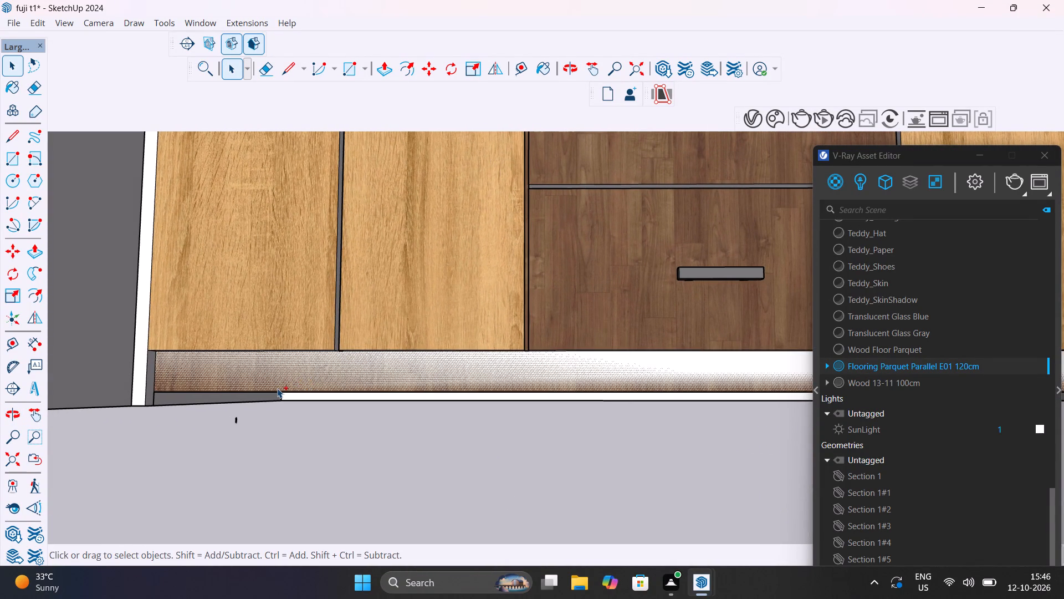
{"action": "key", "text": "ctrl+z"}
Draw a rectangle covering the full front face of the plinth strip beneath the wardrobe doors, corner to corner.
{"action": "middle_click_drag", "start_coordinate": [251, 381], "coordinate": [255, 337]}
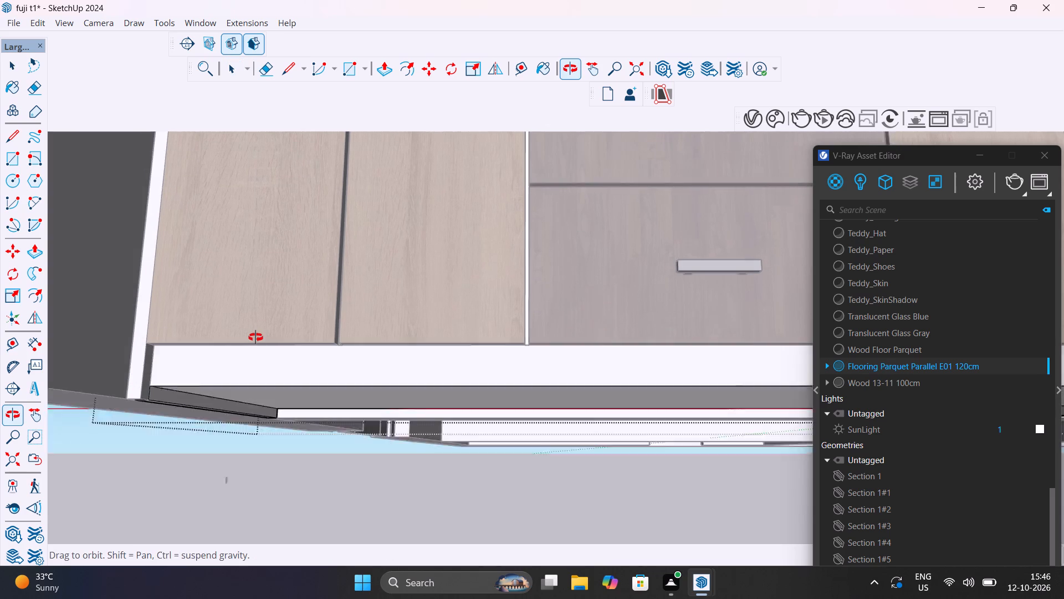
{"action": "middle_click_drag", "start_coordinate": [255, 337], "coordinate": [257, 333]}
{"action": "key", "text": "r"}
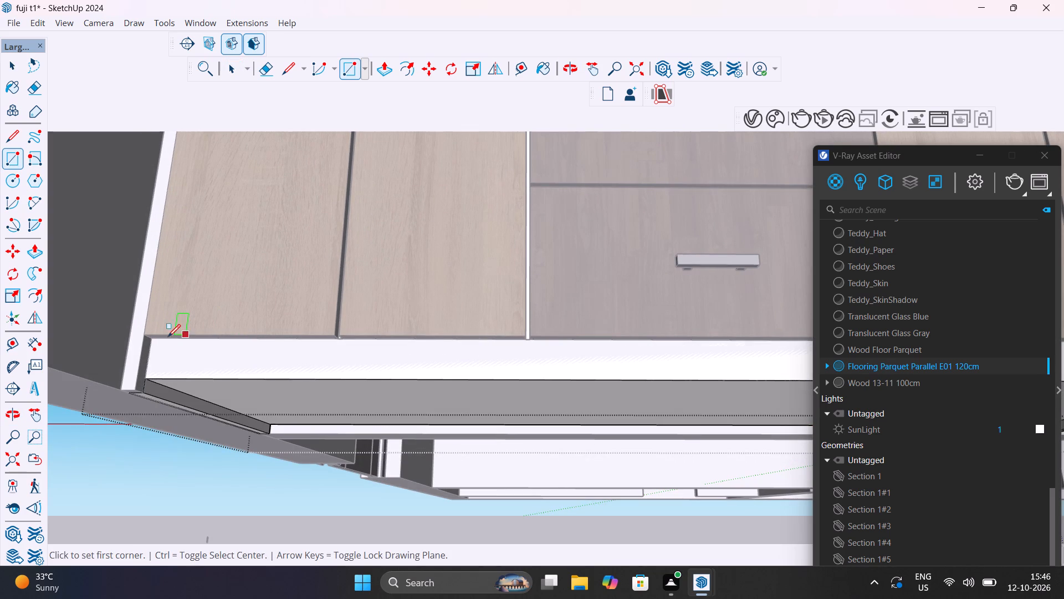
{"action": "left_click", "coordinate": [155, 341]}
{"action": "scroll", "coordinate": [221, 371], "scroll_direction": "down", "scroll_amount": 11}
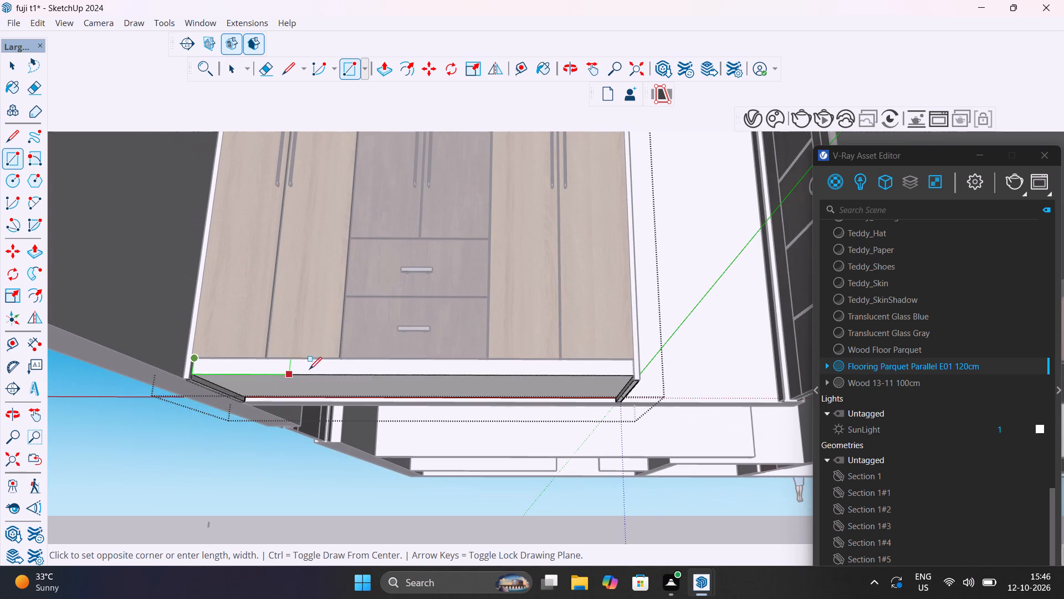
{"action": "scroll", "coordinate": [631, 367], "scroll_direction": "up", "scroll_amount": 16}
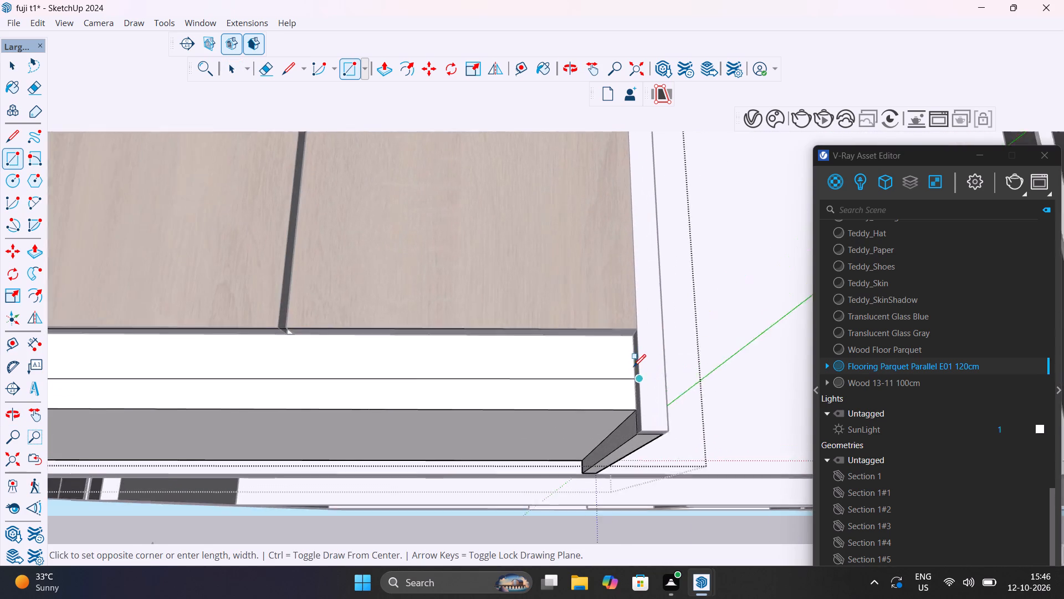
{"action": "left_click", "coordinate": [632, 410]}
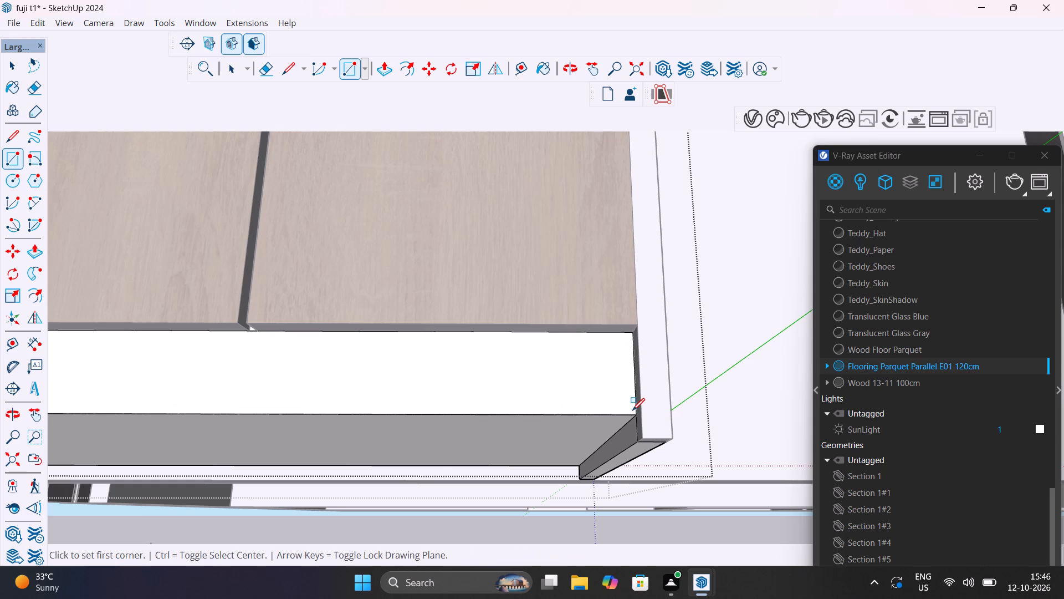
{"action": "scroll", "coordinate": [539, 403], "scroll_direction": "down", "scroll_amount": 14}
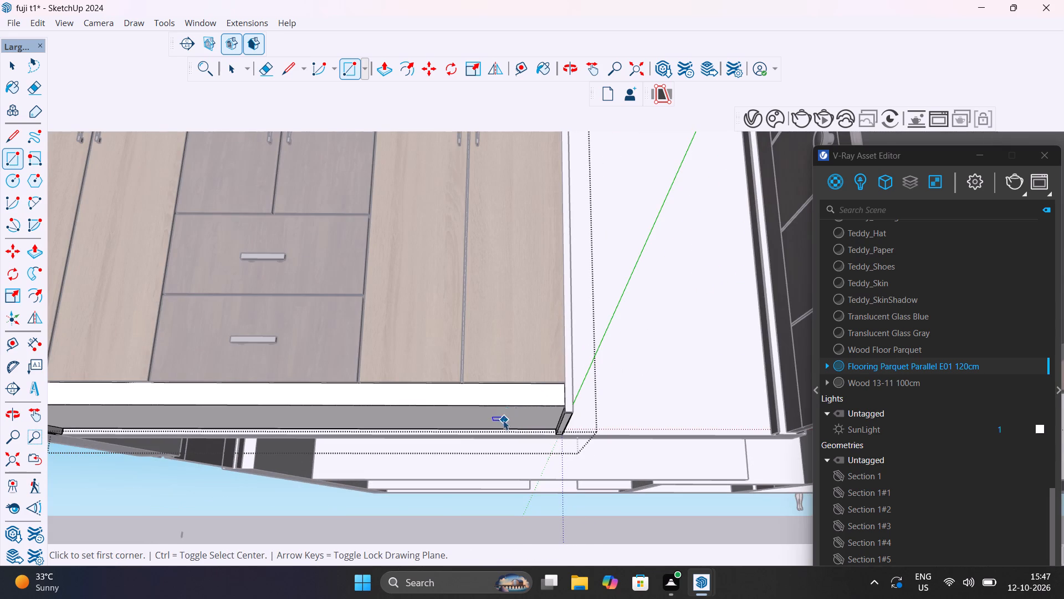
{"action": "key", "text": "space"}
Apply Flooring Parquet Parallel E01 120cm to the front plinth strip, exposed outer side face and top face together, and close the carcass for editing.
{"action": "middle_click_drag", "start_coordinate": [503, 415], "coordinate": [507, 516]}
{"action": "scroll", "coordinate": [507, 516], "scroll_direction": "up", "scroll_amount": 1}
{"action": "scroll", "coordinate": [520, 404], "scroll_direction": "down", "scroll_amount": 14}
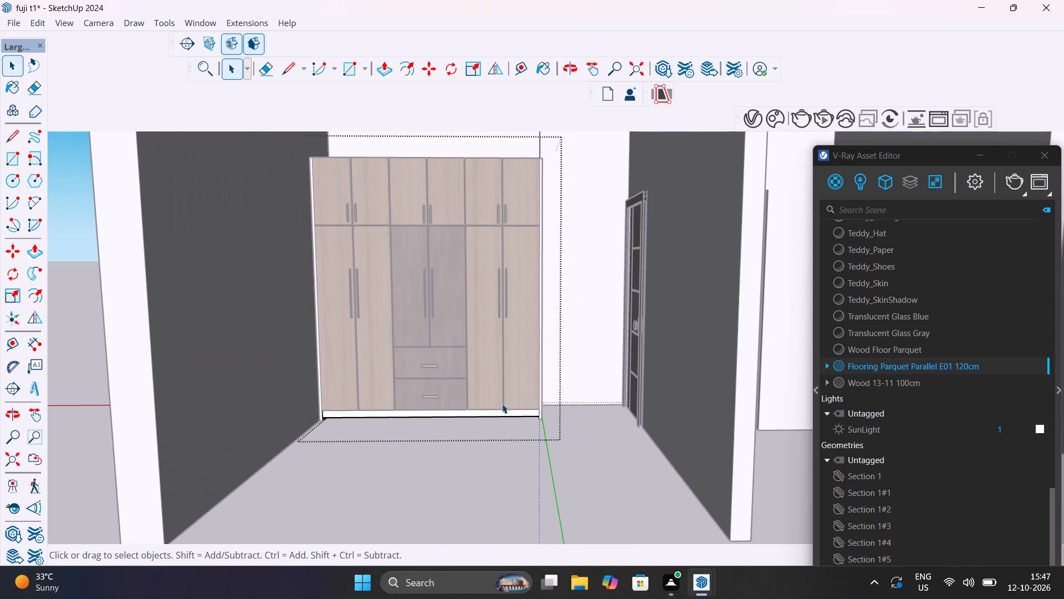
{"action": "scroll", "coordinate": [510, 402], "scroll_direction": "up", "scroll_amount": 12}
{"action": "left_click", "coordinate": [517, 431], "text": "shift"}
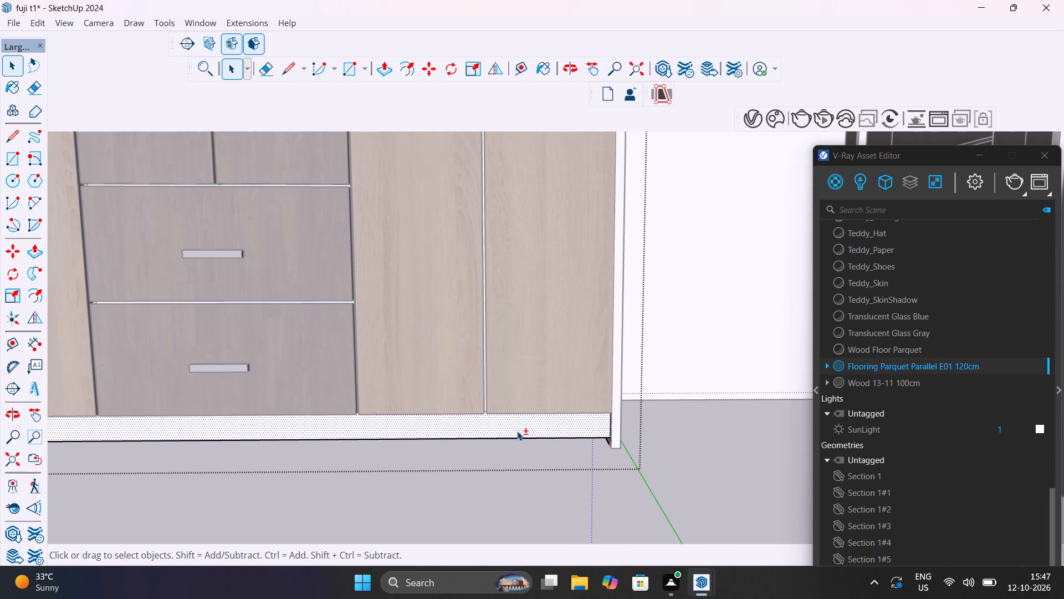
{"action": "scroll", "coordinate": [545, 424], "scroll_direction": "up", "scroll_amount": 1, "text": "shift"}
{"action": "scroll", "coordinate": [545, 424], "scroll_direction": "down", "scroll_amount": 5, "text": "shift"}
{"action": "middle_click_drag", "start_coordinate": [549, 424], "coordinate": [402, 468], "text": "shift"}
{"action": "middle_click_drag", "start_coordinate": [448, 443], "coordinate": [434, 449]}
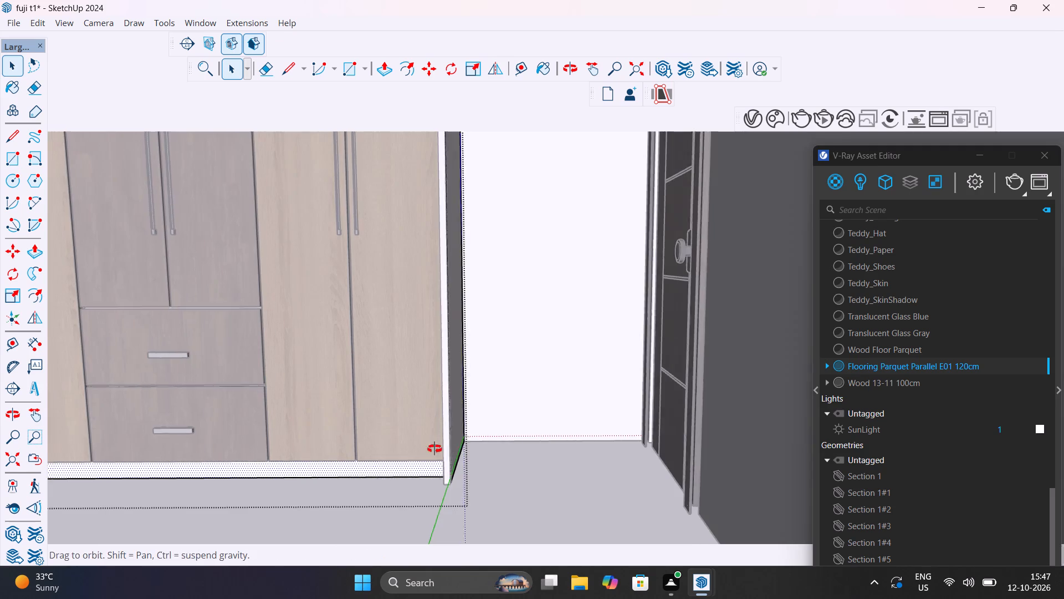
{"action": "middle_click_drag", "start_coordinate": [434, 449], "coordinate": [361, 481]}
{"action": "middle_click_drag", "start_coordinate": [390, 471], "coordinate": [518, 459]}
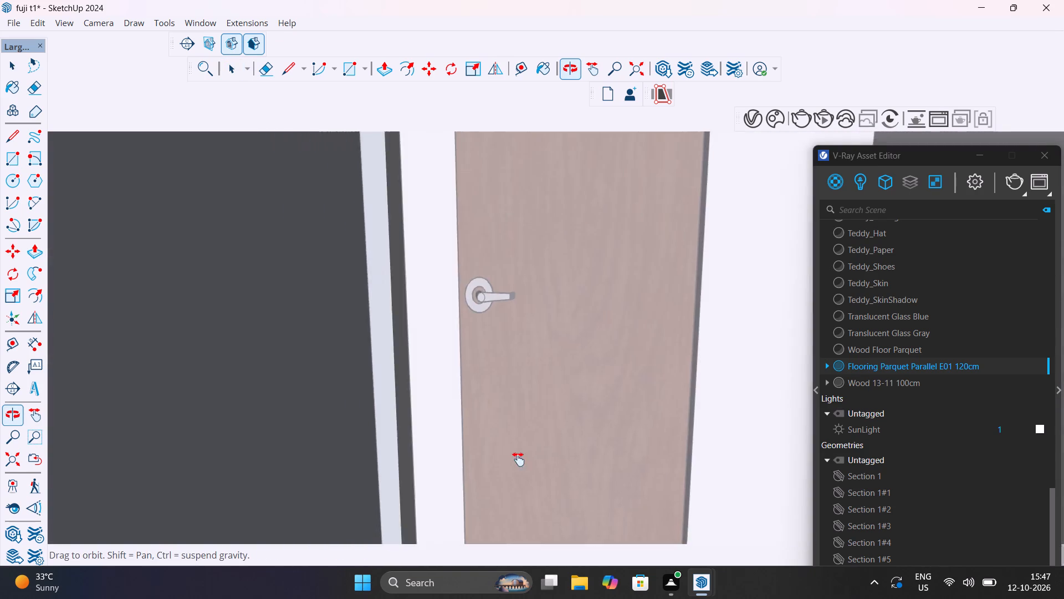
{"action": "middle_click_drag", "start_coordinate": [518, 459], "coordinate": [681, 454]}
{"action": "scroll", "coordinate": [290, 435], "scroll_direction": "up", "scroll_amount": 7, "text": "shift"}
{"action": "left_click", "coordinate": [278, 430], "text": "shift"}
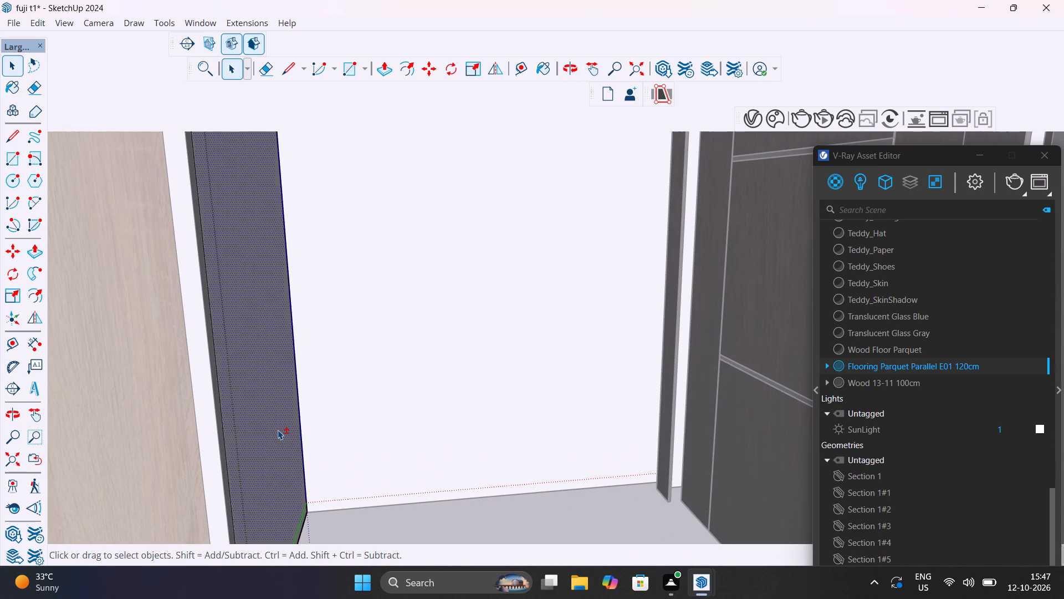
{"action": "scroll", "coordinate": [278, 430], "scroll_direction": "down", "scroll_amount": 6, "text": "shift"}
{"action": "left_click", "coordinate": [243, 441], "text": "shift"}
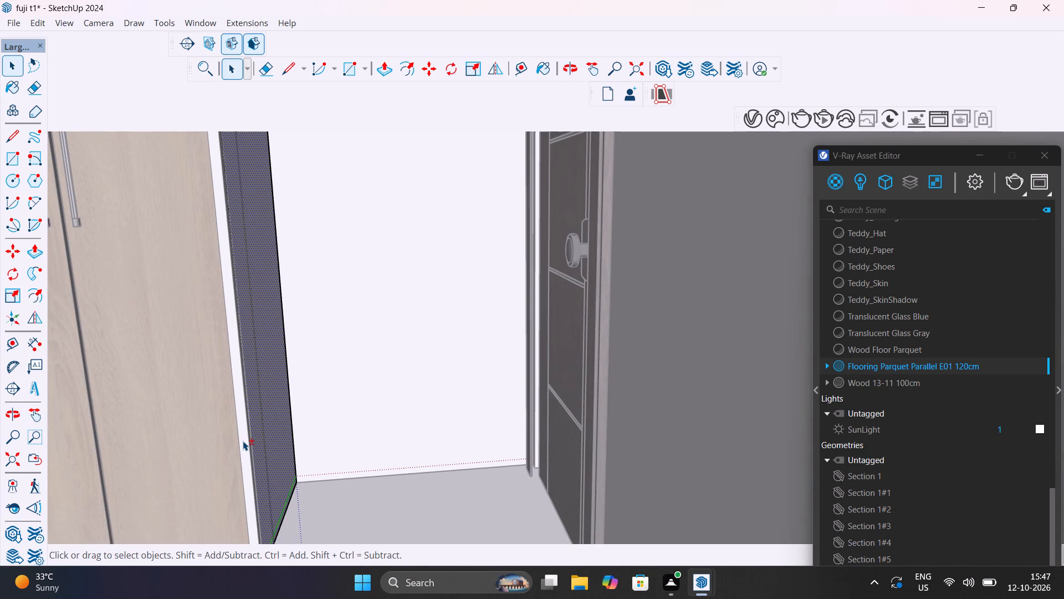
{"action": "scroll", "coordinate": [245, 438], "scroll_direction": "up", "scroll_amount": 11, "text": "shift"}
{"action": "left_click", "coordinate": [245, 438], "text": "shift"}
{"action": "scroll", "coordinate": [245, 438], "scroll_direction": "down", "scroll_amount": 11, "text": "shift"}
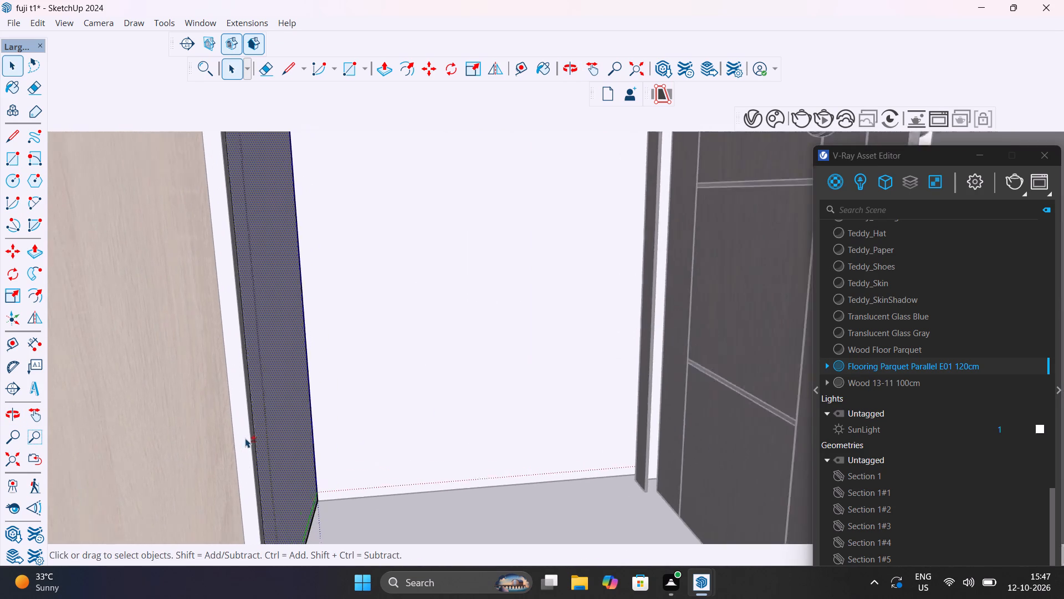
{"action": "scroll", "coordinate": [245, 438], "scroll_direction": "down", "scroll_amount": 19, "text": "shift"}
{"action": "middle_click_drag", "start_coordinate": [239, 403], "coordinate": [288, 598], "text": "shift"}
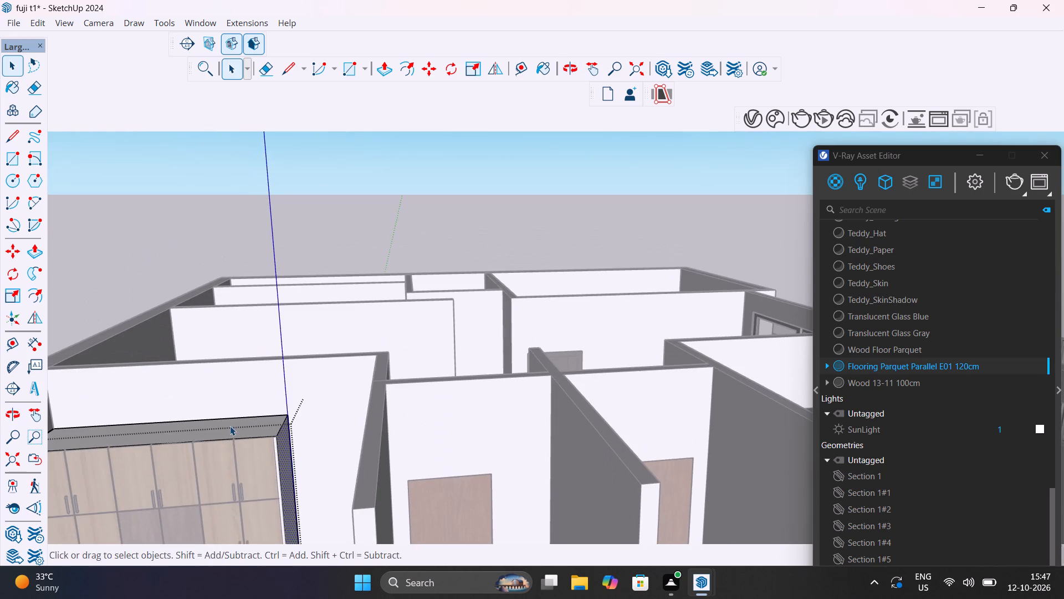
{"action": "middle_click_drag", "start_coordinate": [242, 427], "coordinate": [252, 566]}
{"action": "scroll", "coordinate": [252, 566], "scroll_direction": "up", "scroll_amount": 1}
{"action": "scroll", "coordinate": [270, 466], "scroll_direction": "up", "scroll_amount": 5}
{"action": "left_click", "coordinate": [276, 489], "text": "shift"}
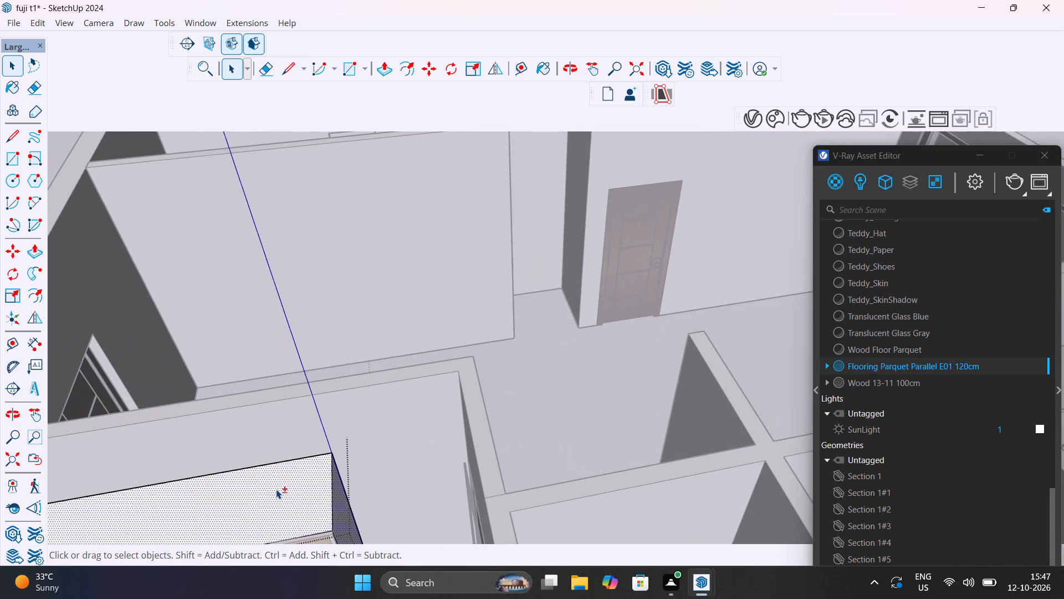
{"action": "scroll", "coordinate": [276, 489], "scroll_direction": "down", "scroll_amount": 20, "text": "shift"}
{"action": "scroll", "coordinate": [276, 489], "scroll_direction": "down", "scroll_amount": 2, "text": "shift"}
{"action": "middle_click_drag", "start_coordinate": [250, 505], "coordinate": [345, 402], "text": "shift"}
{"action": "scroll", "coordinate": [318, 417], "scroll_direction": "up", "scroll_amount": 20}
{"action": "scroll", "coordinate": [373, 412], "scroll_direction": "down", "scroll_amount": 8}
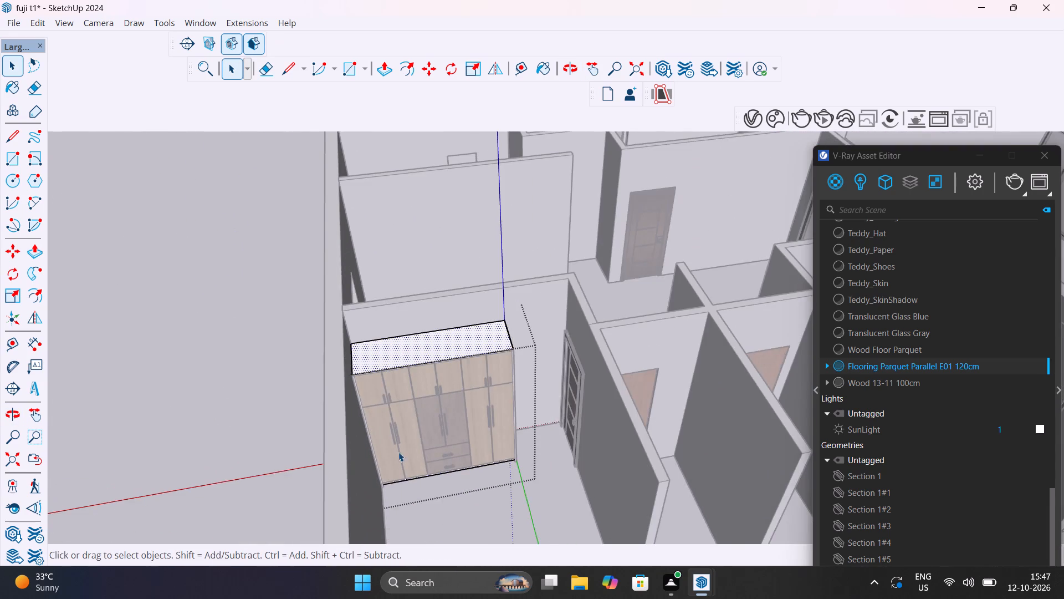
{"action": "scroll", "coordinate": [403, 450], "scroll_direction": "up", "scroll_amount": 4}
{"action": "middle_click_drag", "start_coordinate": [442, 452], "coordinate": [213, 350], "text": "shift"}
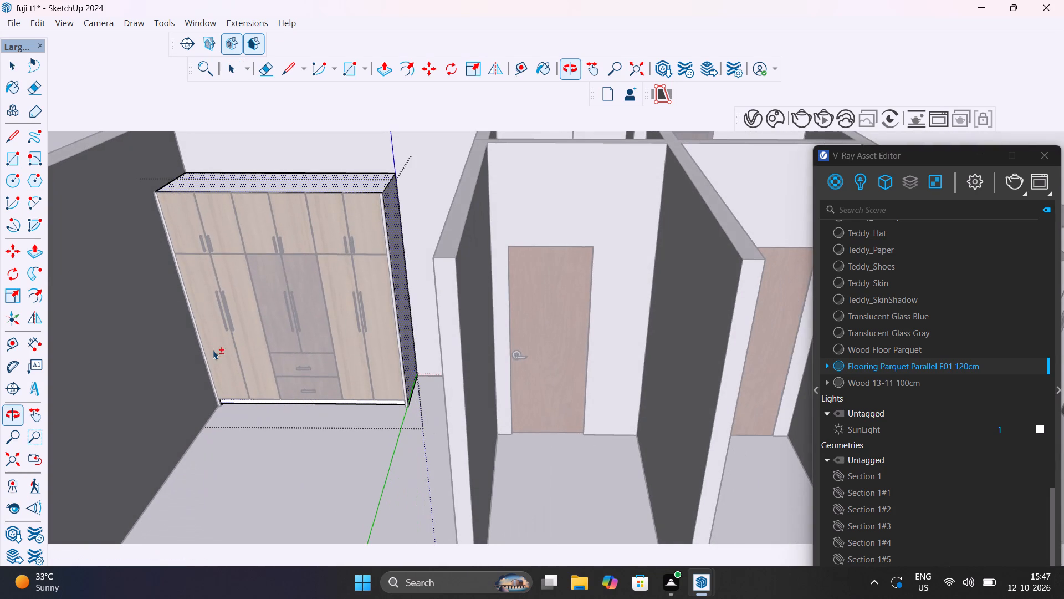
{"action": "right_click", "coordinate": [914, 369]}
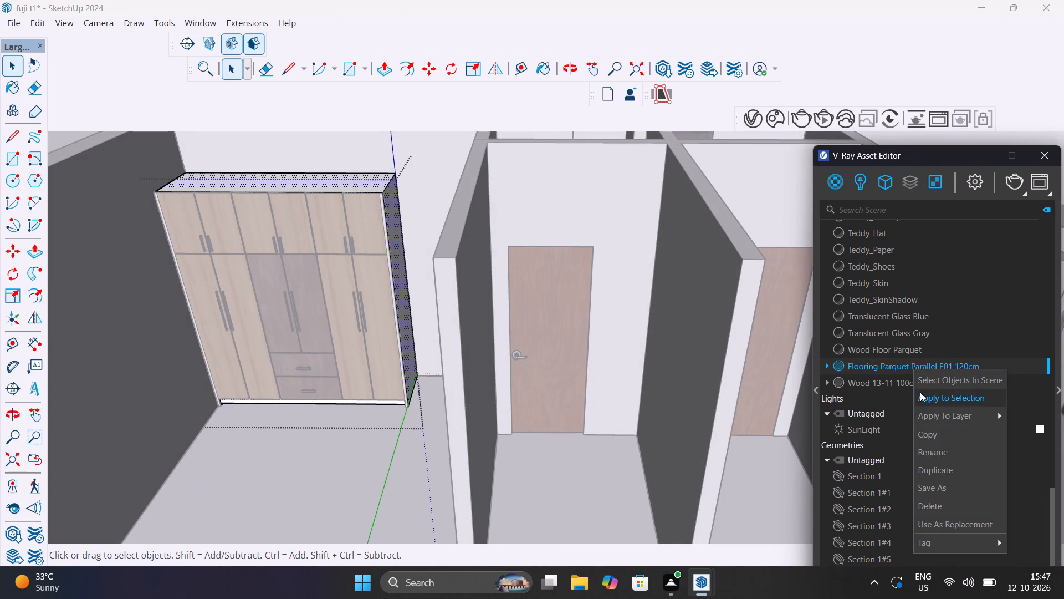
{"action": "left_click", "coordinate": [924, 397]}
{"action": "scroll", "coordinate": [538, 448], "scroll_direction": "down", "scroll_amount": 5}
{"action": "middle_click_drag", "start_coordinate": [428, 441], "coordinate": [473, 405]}
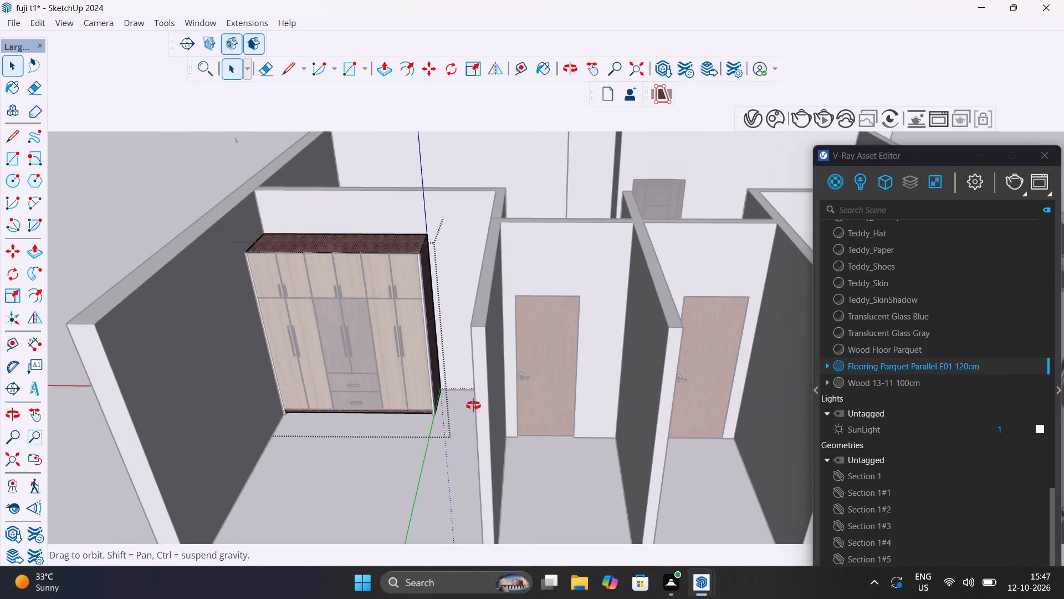
{"action": "middle_click_drag", "start_coordinate": [473, 405], "coordinate": [507, 383]}
{"action": "left_click", "coordinate": [147, 364]}
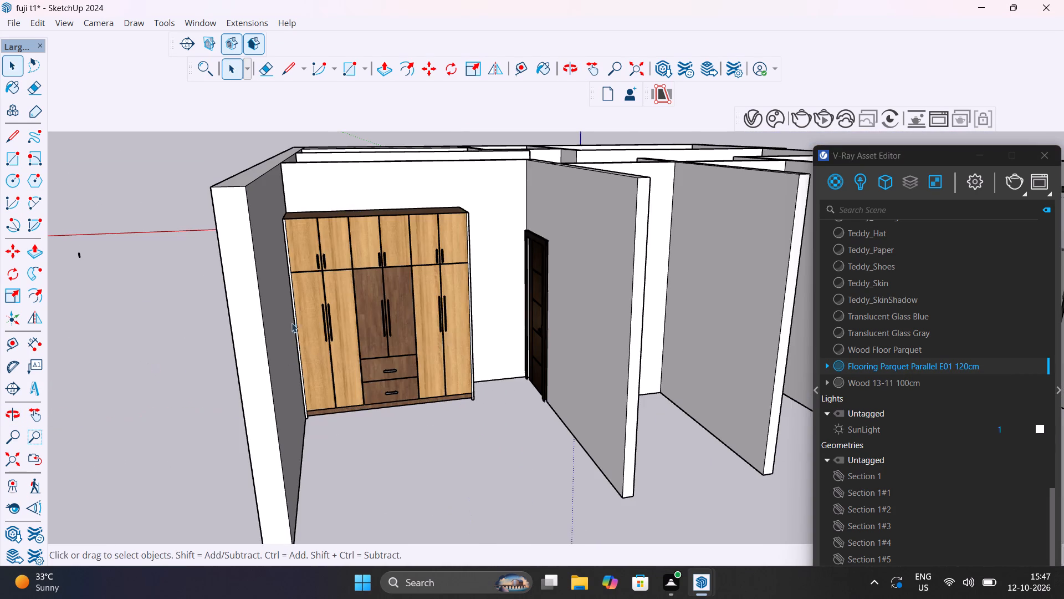
Reopen the wardrobe carcass for editing and apply Flooring Parquet Parallel E01 120cm to the narrow front edge of its left side panel.
{"action": "scroll", "coordinate": [291, 287], "scroll_direction": "up", "scroll_amount": 11}
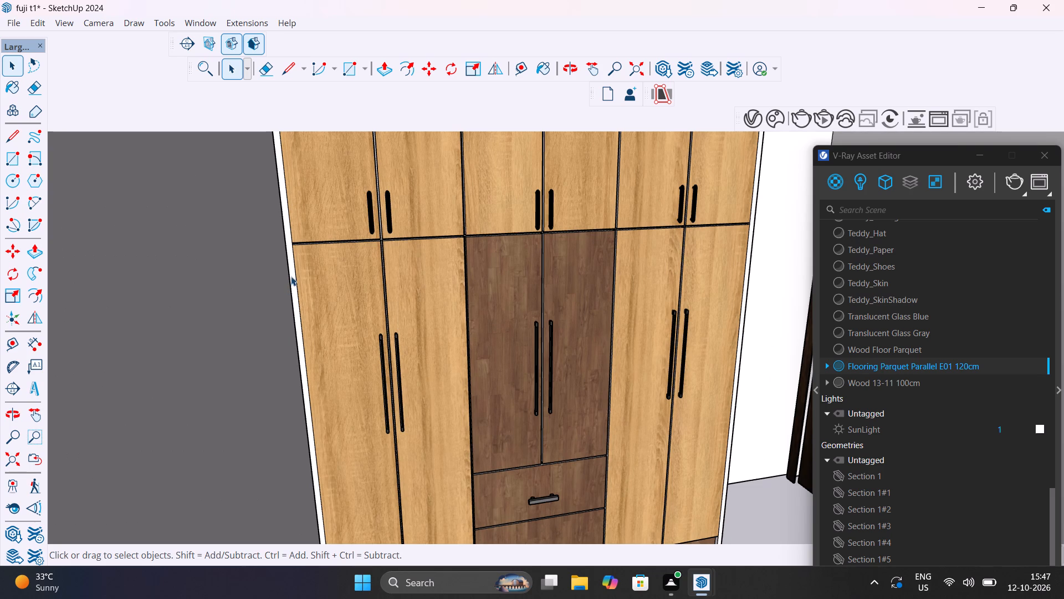
{"action": "left_click", "coordinate": [291, 277]}
{"action": "double_click", "coordinate": [291, 276]}
{"action": "left_click", "coordinate": [291, 276]}
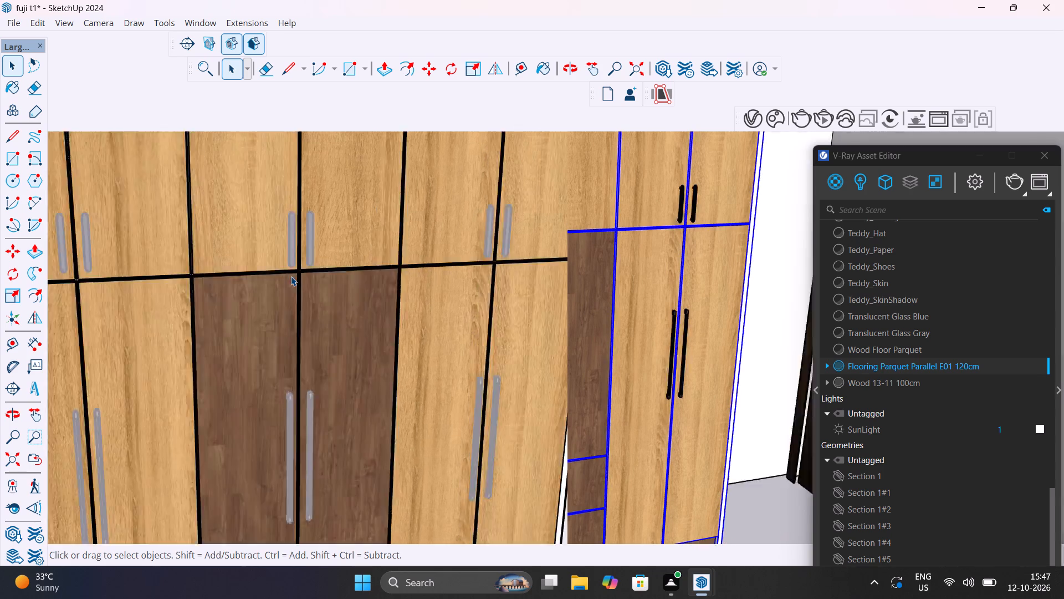
{"action": "left_click", "coordinate": [291, 280]}
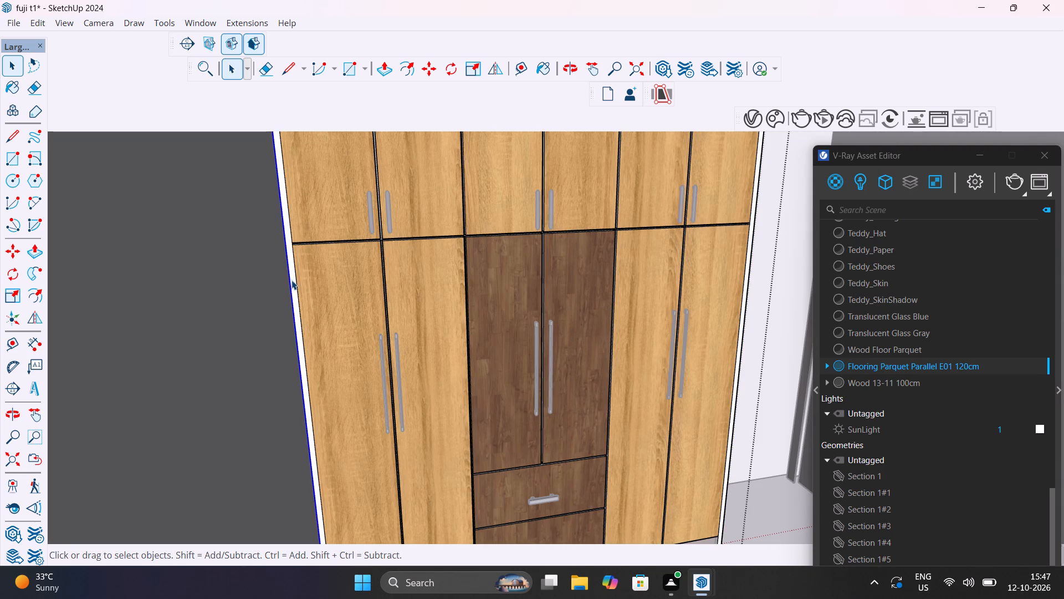
{"action": "left_click", "coordinate": [293, 281]}
{"action": "scroll", "coordinate": [292, 281], "scroll_direction": "up", "scroll_amount": 5}
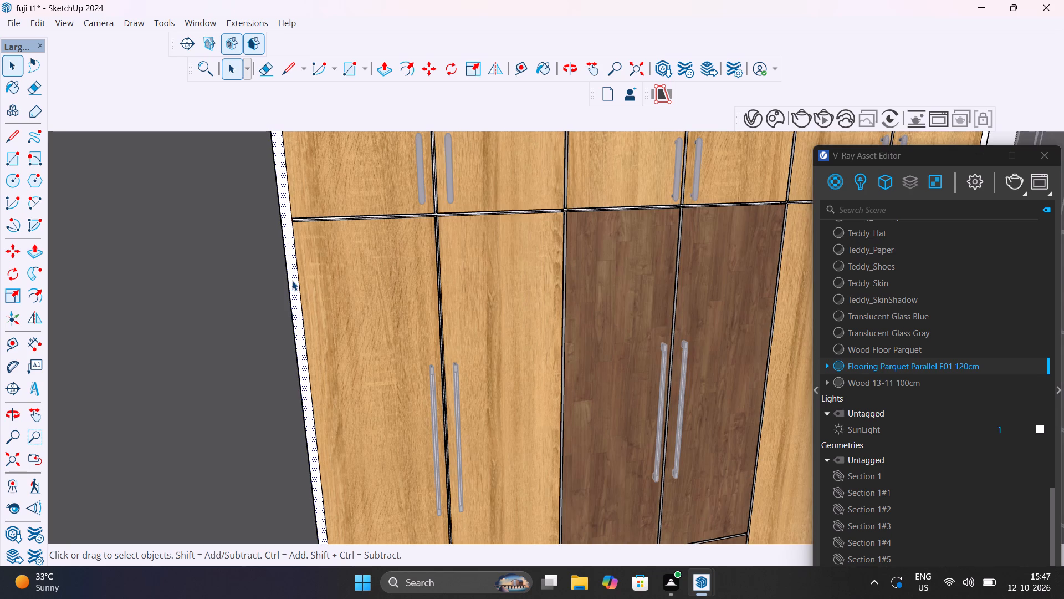
{"action": "right_click", "coordinate": [875, 368]}
{"action": "left_click", "coordinate": [902, 396]}
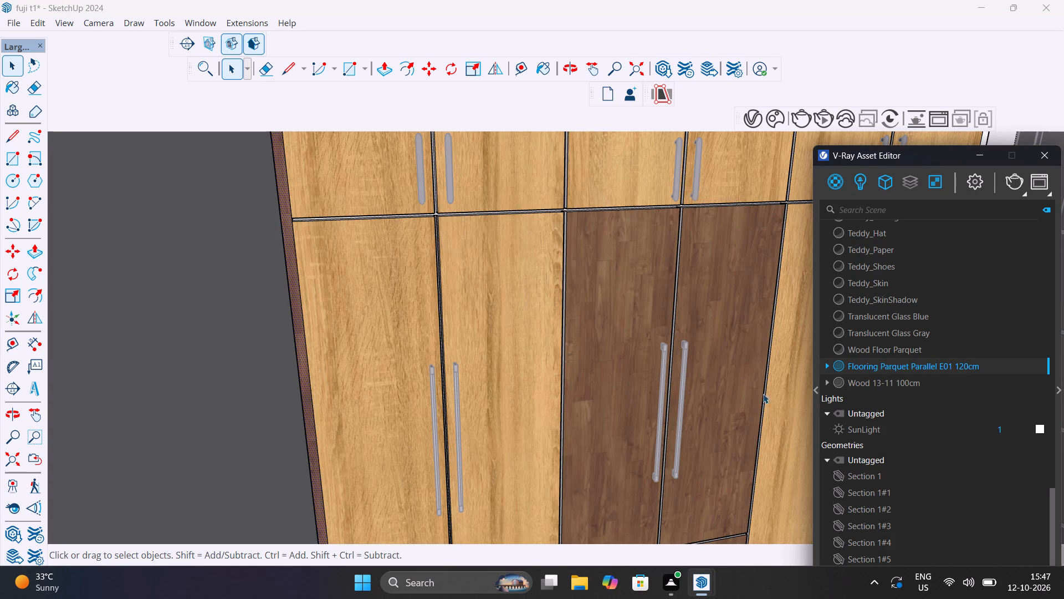
Apply Flooring Parquet Parallel E01 120cm to the narrow front edge of the carcass's right side panel, and exit carcass editing.
{"action": "scroll", "coordinate": [742, 397], "scroll_direction": "down", "scroll_amount": 6}
{"action": "scroll", "coordinate": [673, 381], "scroll_direction": "down", "scroll_amount": 12}
{"action": "middle_click_drag", "start_coordinate": [639, 382], "coordinate": [313, 413], "text": "shift"}
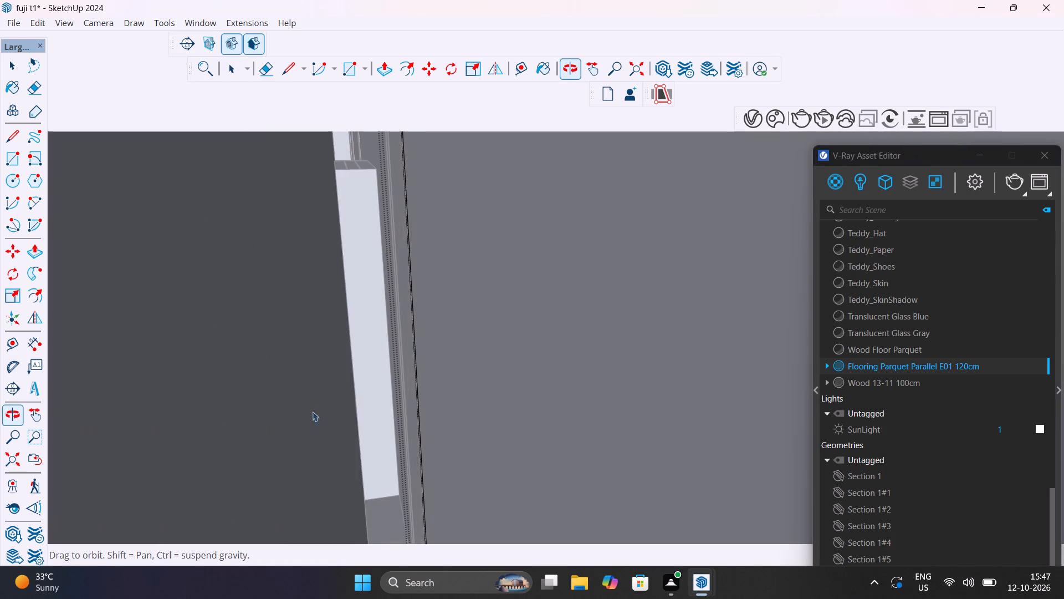
{"action": "scroll", "coordinate": [430, 386], "scroll_direction": "down", "scroll_amount": 19}
{"action": "left_click", "coordinate": [13, 463]}
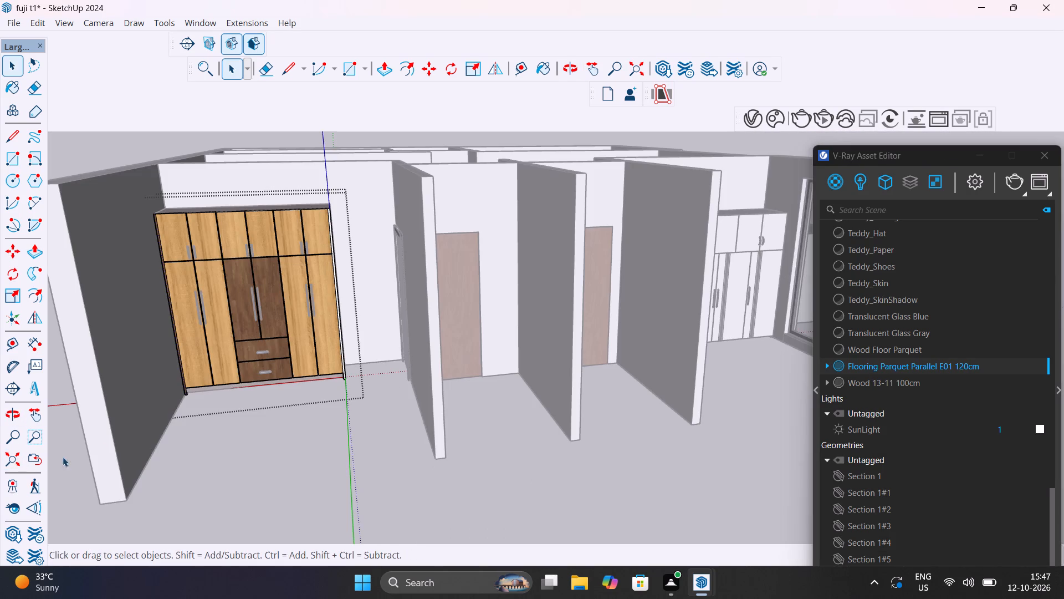
{"action": "scroll", "coordinate": [332, 288], "scroll_direction": "up", "scroll_amount": 17}
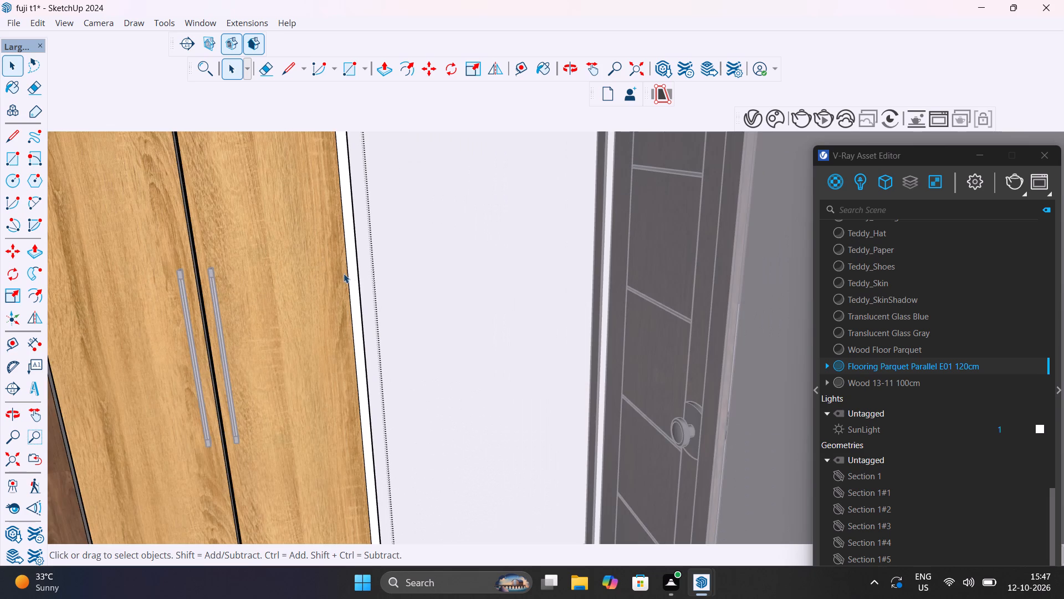
{"action": "double_click", "coordinate": [351, 282]}
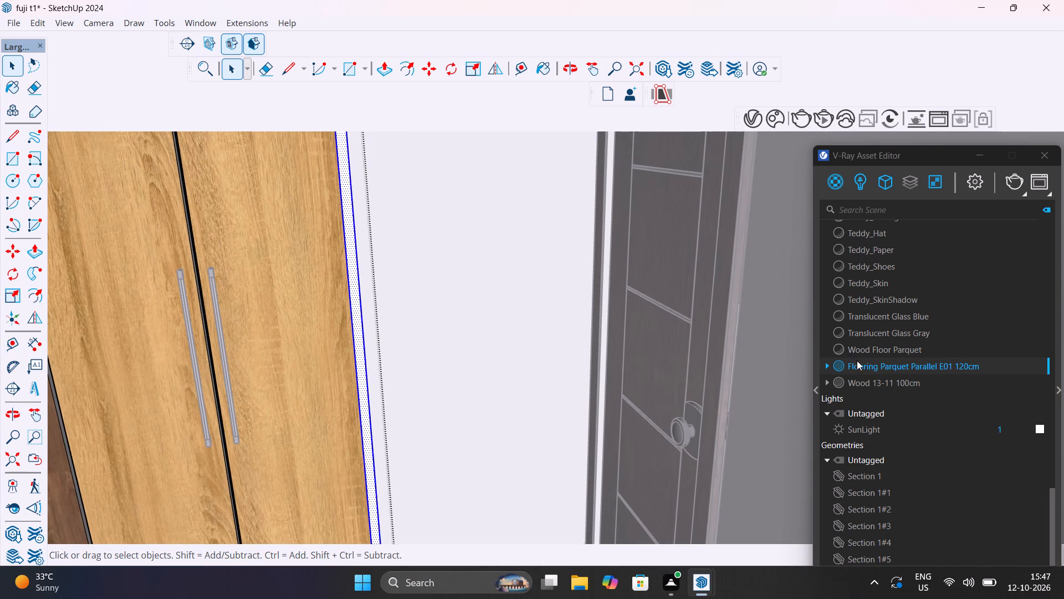
{"action": "right_click", "coordinate": [860, 369]}
{"action": "left_click", "coordinate": [893, 400]}
{"action": "scroll", "coordinate": [603, 408], "scroll_direction": "down", "scroll_amount": 5}
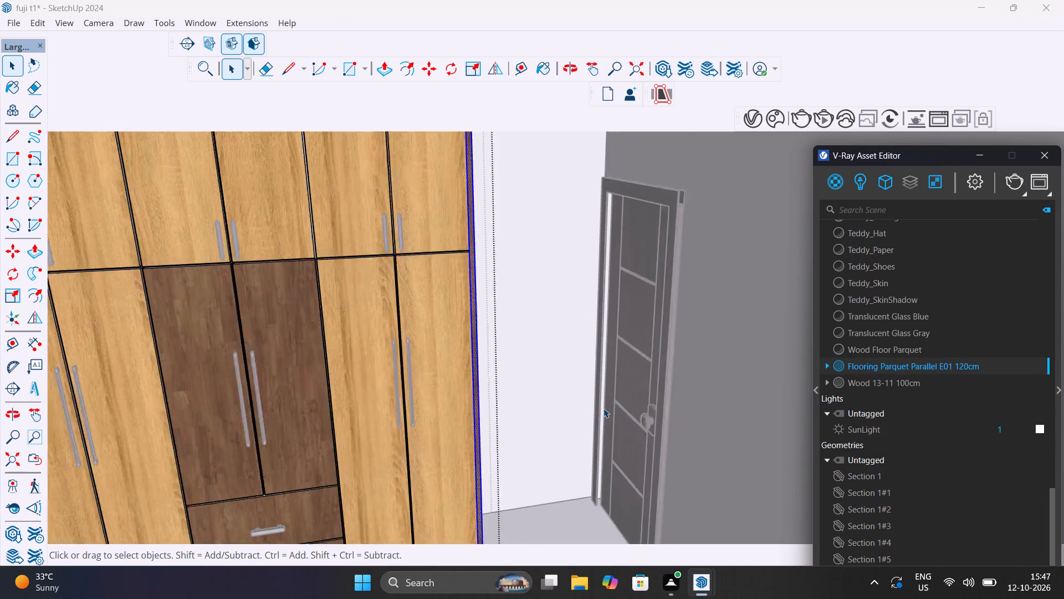
{"action": "scroll", "coordinate": [603, 408], "scroll_direction": "down", "scroll_amount": 8}
{"action": "left_click", "coordinate": [160, 407]}
{"action": "scroll", "coordinate": [505, 323], "scroll_direction": "up", "scroll_amount": 2}
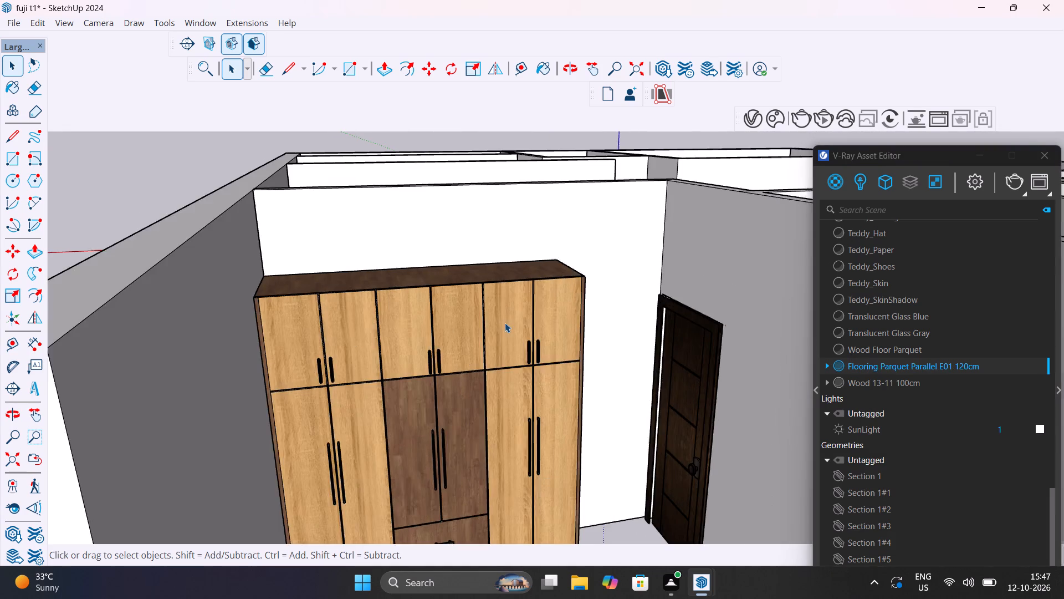
{"action": "scroll", "coordinate": [505, 323], "scroll_direction": "up", "scroll_amount": 8}
{"action": "middle_click_drag", "start_coordinate": [526, 328], "coordinate": [495, 351]}
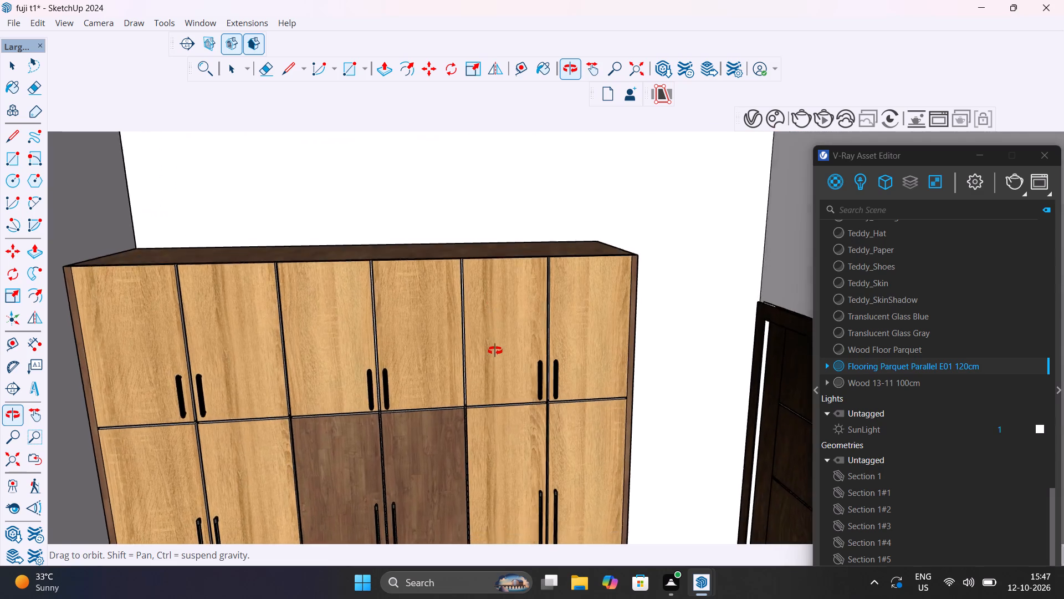
Open the wardrobe door group, apply Wood 13-11 100cm to the white top edges of all six upper doors, and close the group.
{"action": "middle_click_drag", "start_coordinate": [495, 351], "coordinate": [495, 374]}
{"action": "scroll", "coordinate": [497, 375], "scroll_direction": "down", "scroll_amount": 13}
{"action": "scroll", "coordinate": [500, 356], "scroll_direction": "up", "scroll_amount": 1}
{"action": "middle_click_drag", "start_coordinate": [501, 366], "coordinate": [518, 501]}
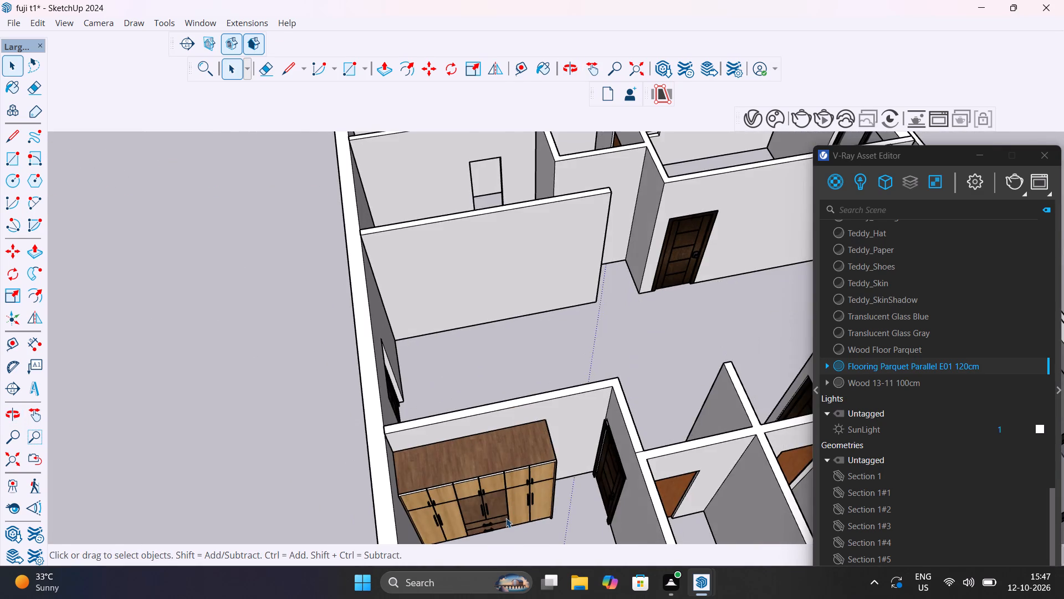
{"action": "scroll", "coordinate": [511, 522], "scroll_direction": "up", "scroll_amount": 13}
{"action": "scroll", "coordinate": [520, 454], "scroll_direction": "up", "scroll_amount": 5}
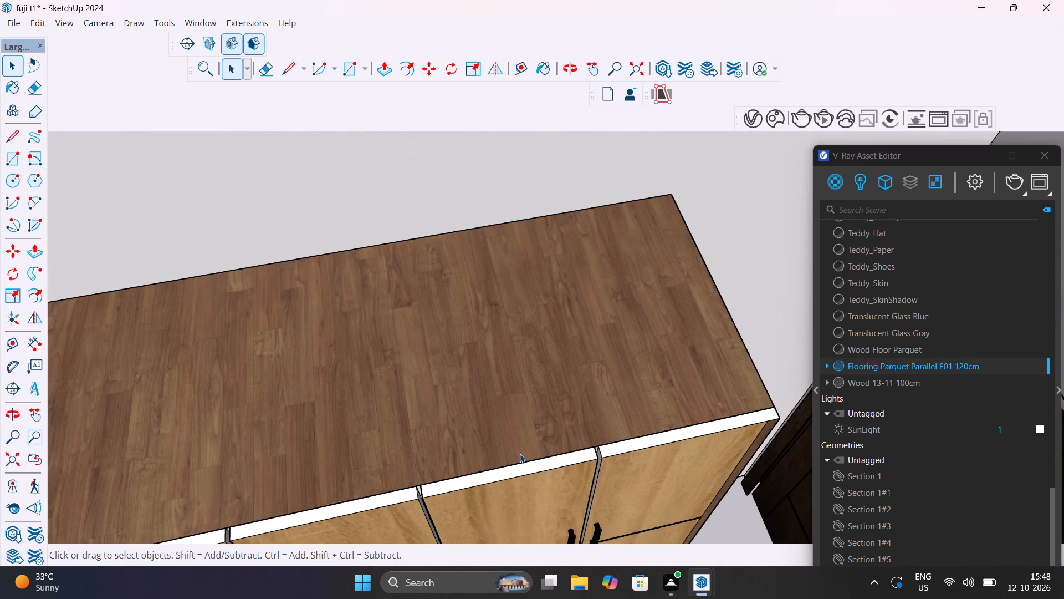
{"action": "scroll", "coordinate": [618, 454], "scroll_direction": "up", "scroll_amount": 5}
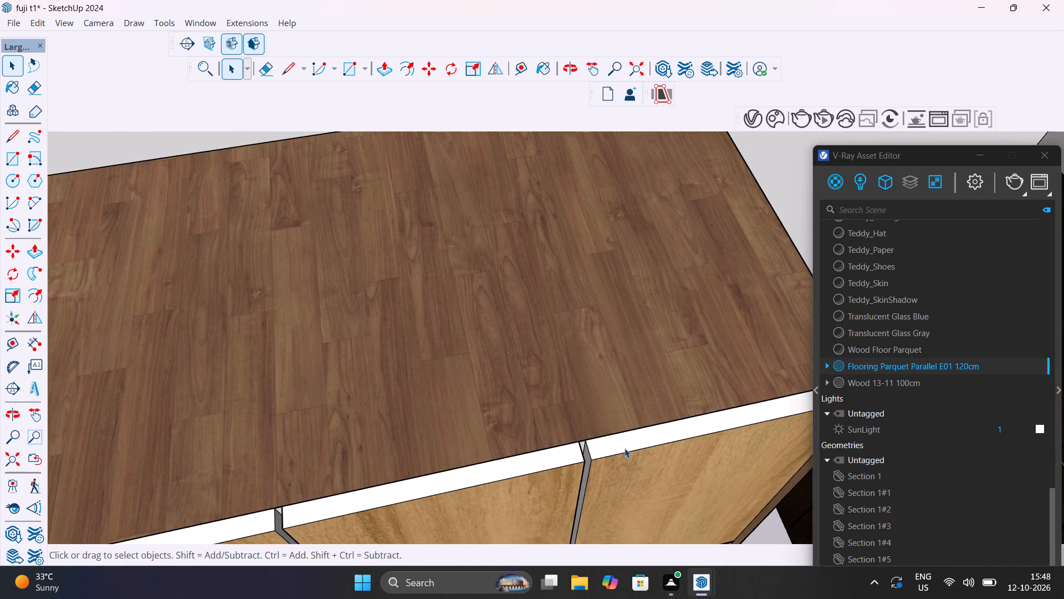
{"action": "left_click", "coordinate": [626, 445]}
{"action": "double_click", "coordinate": [626, 445]}
{"action": "left_click", "coordinate": [626, 445]}
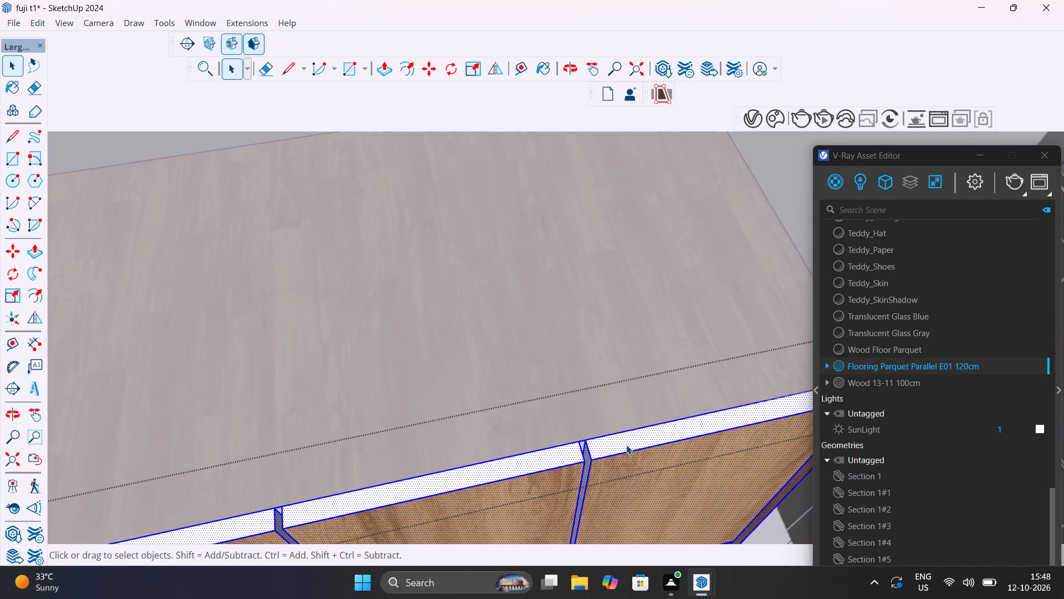
{"action": "scroll", "coordinate": [626, 445], "scroll_direction": "down", "scroll_amount": 5}
{"action": "left_click", "coordinate": [627, 443]}
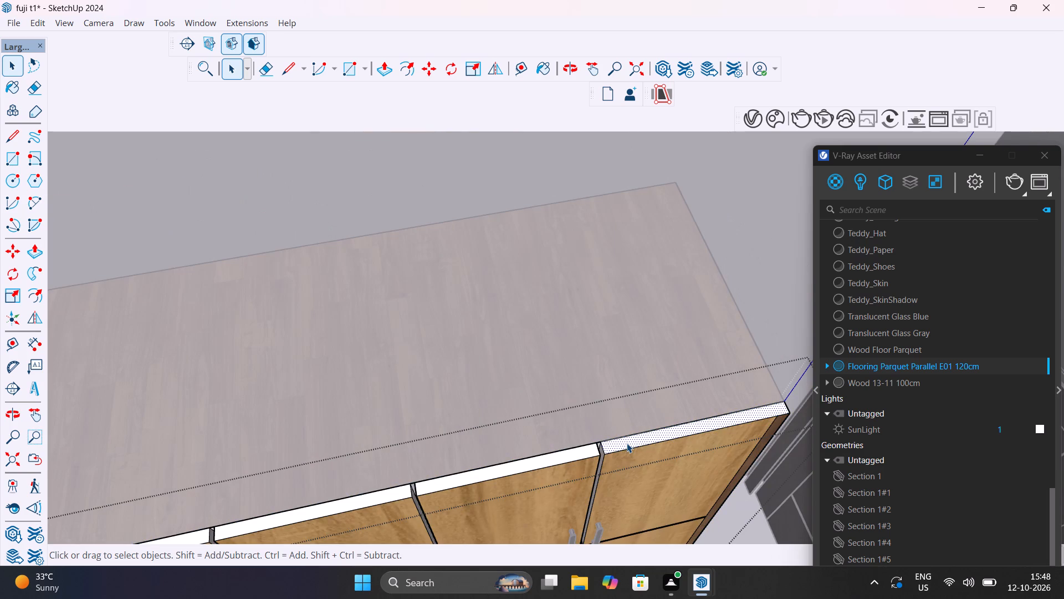
{"action": "left_click", "coordinate": [552, 460], "text": "shift"}
{"action": "scroll", "coordinate": [552, 460], "scroll_direction": "down", "scroll_amount": 7, "text": "shift"}
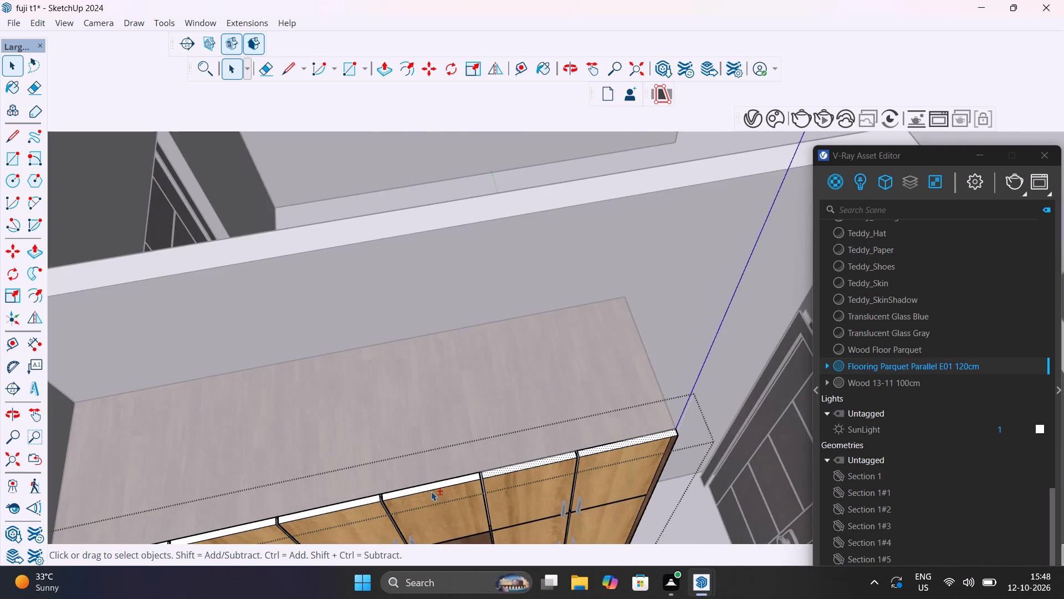
{"action": "scroll", "coordinate": [433, 480], "scroll_direction": "up", "scroll_amount": 3, "text": "shift"}
{"action": "left_click", "coordinate": [439, 486], "text": "shift"}
{"action": "scroll", "coordinate": [433, 493], "scroll_direction": "down", "scroll_amount": 4, "text": "shift"}
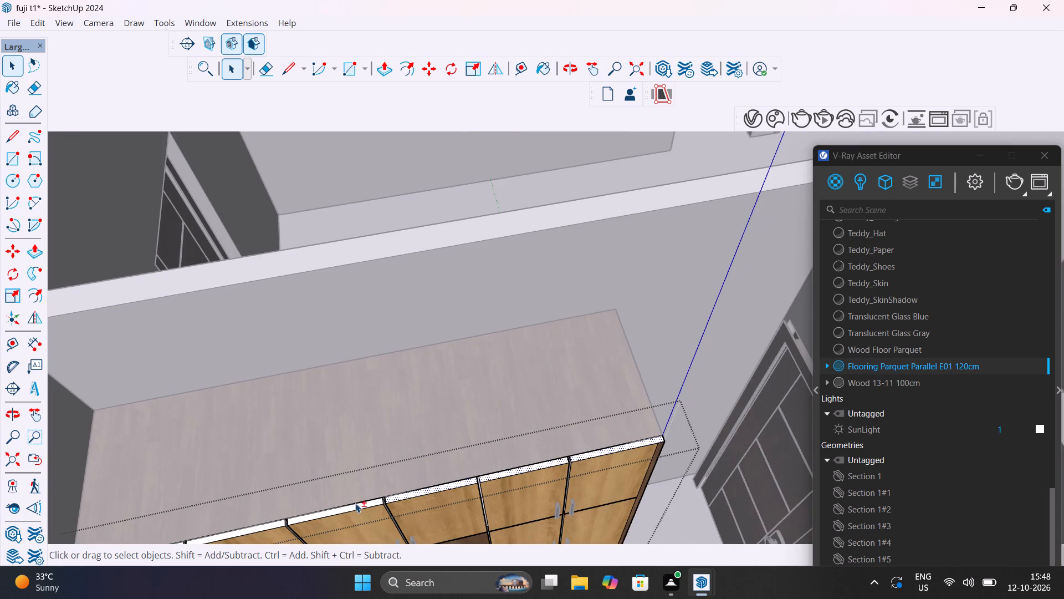
{"action": "scroll", "coordinate": [357, 506], "scroll_direction": "up", "scroll_amount": 5, "text": "shift"}
{"action": "left_click", "coordinate": [357, 506], "text": "shift"}
{"action": "middle_click_drag", "start_coordinate": [361, 505], "coordinate": [679, 362], "text": "shift"}
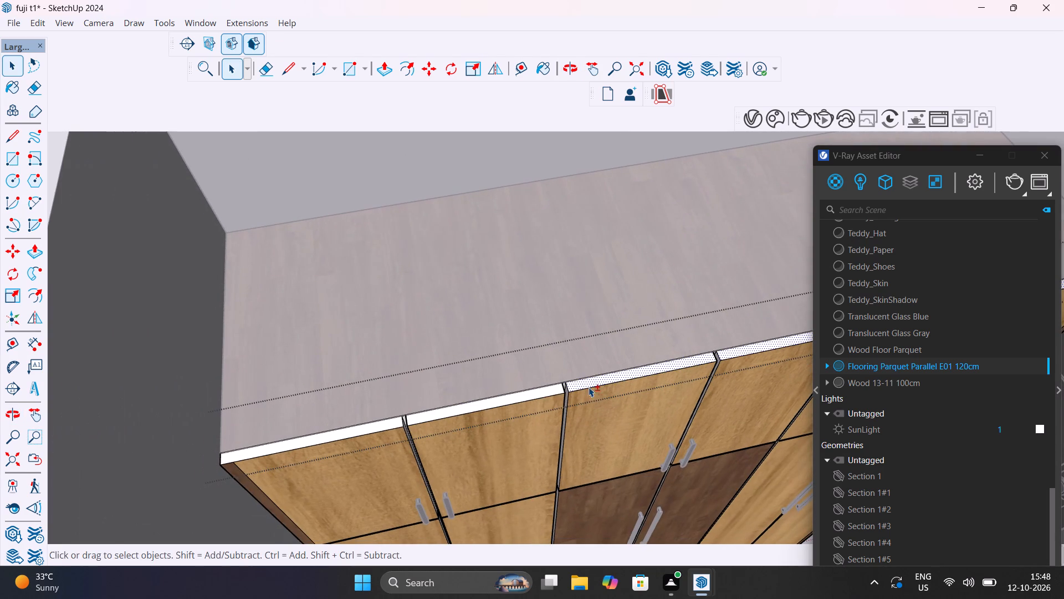
{"action": "left_click", "coordinate": [530, 397], "text": "shift"}
{"action": "left_click", "coordinate": [381, 428], "text": "shift"}
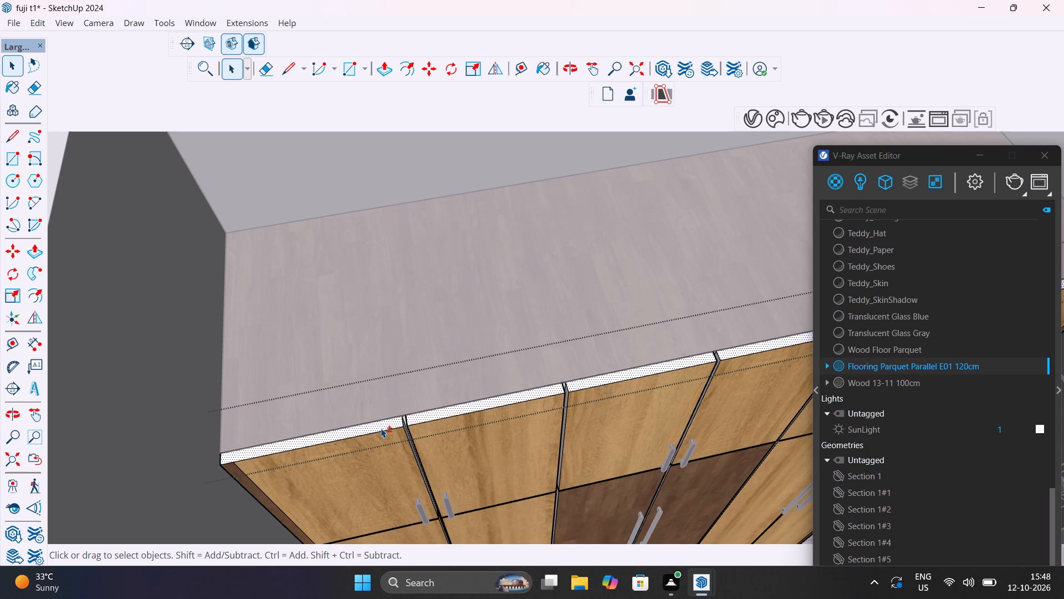
{"action": "scroll", "coordinate": [378, 428], "scroll_direction": "down", "scroll_amount": 6, "text": "shift"}
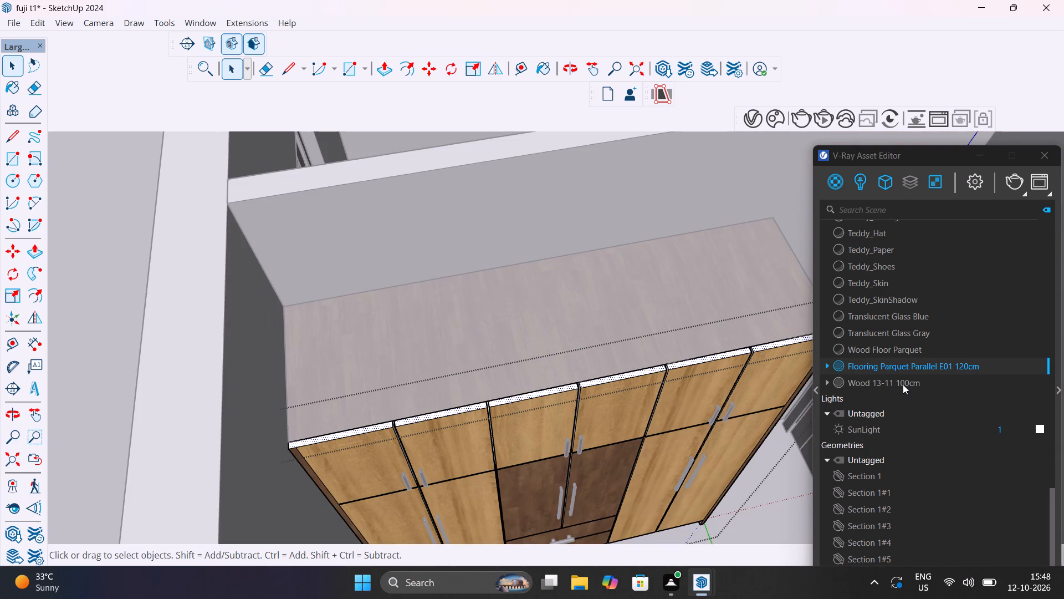
{"action": "right_click", "coordinate": [903, 384]}
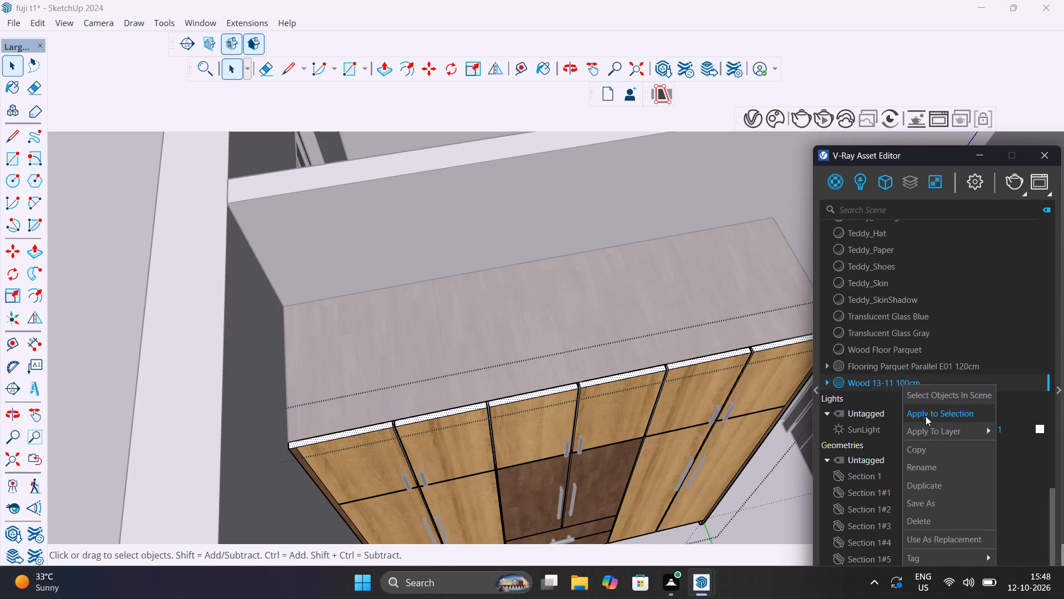
{"action": "right_click", "coordinate": [925, 416]}
{"action": "scroll", "coordinate": [637, 415], "scroll_direction": "down", "scroll_amount": 7}
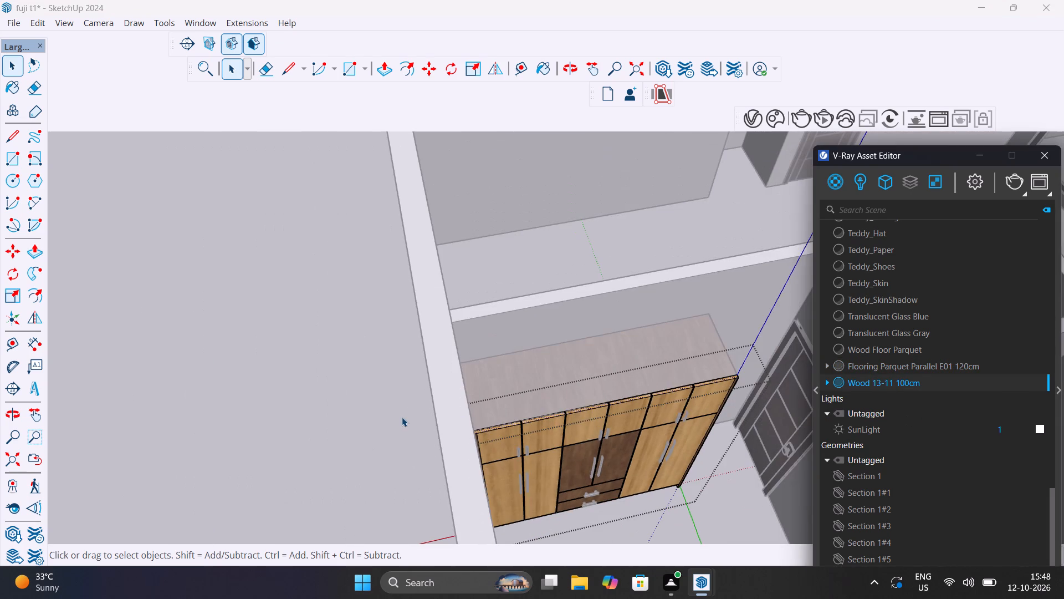
{"action": "left_click", "coordinate": [402, 417]}
Examine the textured wardrobe from the front, the untextured white wardrobe in the other bedroom, and the whole floor layout.
{"action": "middle_click_drag", "start_coordinate": [606, 466], "coordinate": [465, 294]}
{"action": "scroll", "coordinate": [560, 375], "scroll_direction": "down", "scroll_amount": 6}
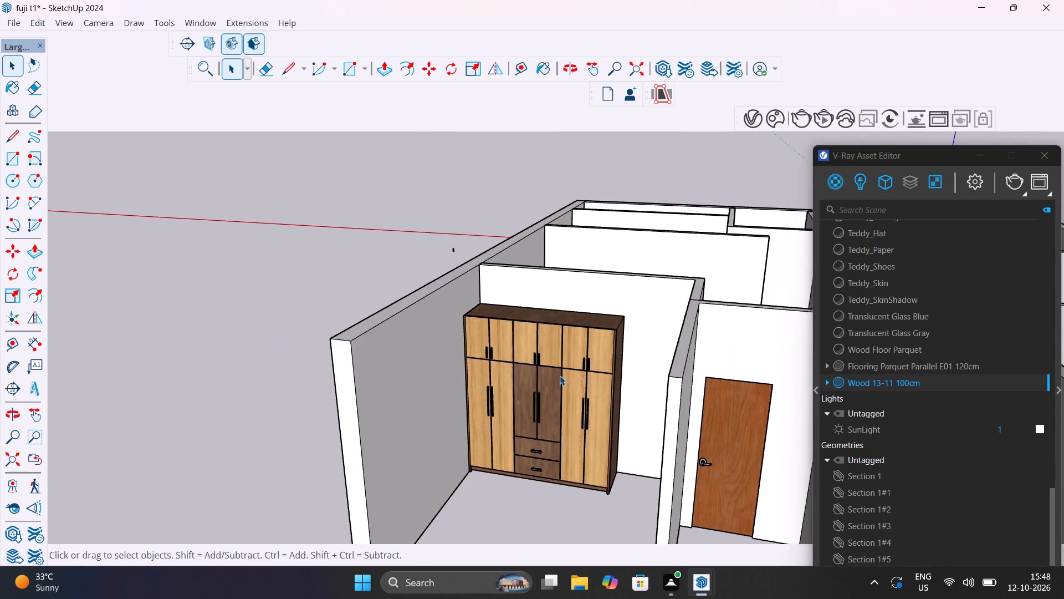
{"action": "scroll", "coordinate": [560, 375], "scroll_direction": "down", "scroll_amount": 5}
{"action": "scroll", "coordinate": [579, 423], "scroll_direction": "up", "scroll_amount": 9}
{"action": "middle_click_drag", "start_coordinate": [548, 440], "coordinate": [576, 431]}
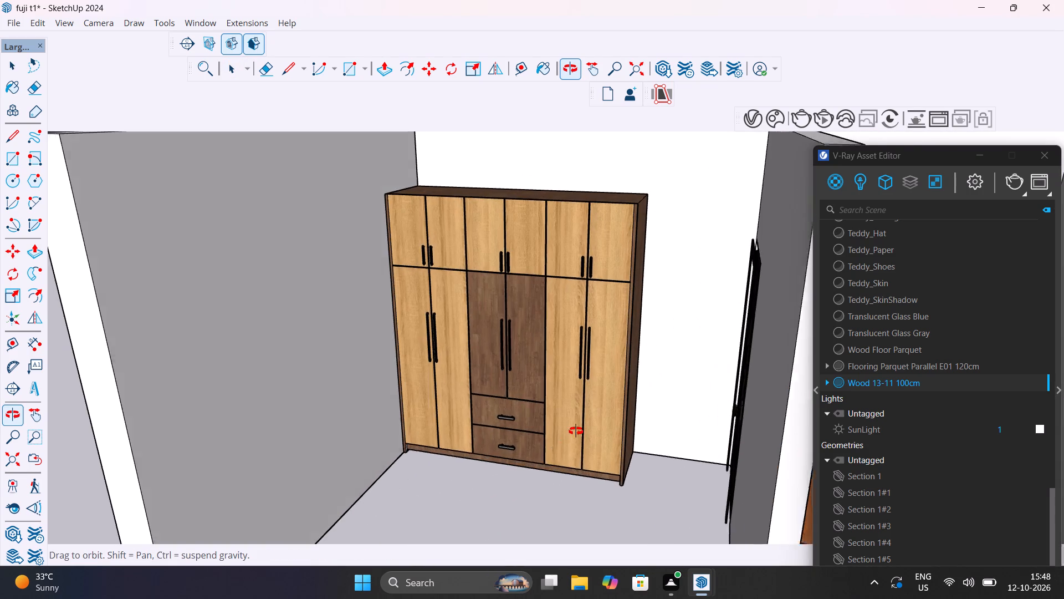
{"action": "middle_click_drag", "start_coordinate": [576, 431], "coordinate": [521, 405]}
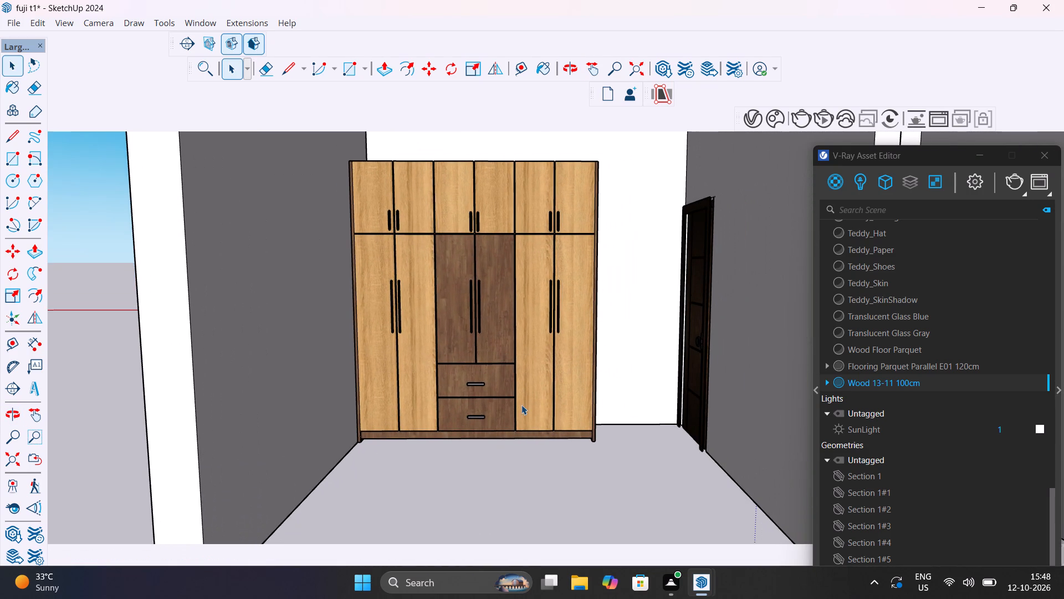
{"action": "scroll", "coordinate": [521, 405], "scroll_direction": "down", "scroll_amount": 11}
{"action": "middle_click_drag", "start_coordinate": [564, 414], "coordinate": [219, 469]}
{"action": "scroll", "coordinate": [516, 420], "scroll_direction": "up", "scroll_amount": 17}
{"action": "scroll", "coordinate": [556, 422], "scroll_direction": "down", "scroll_amount": 9}
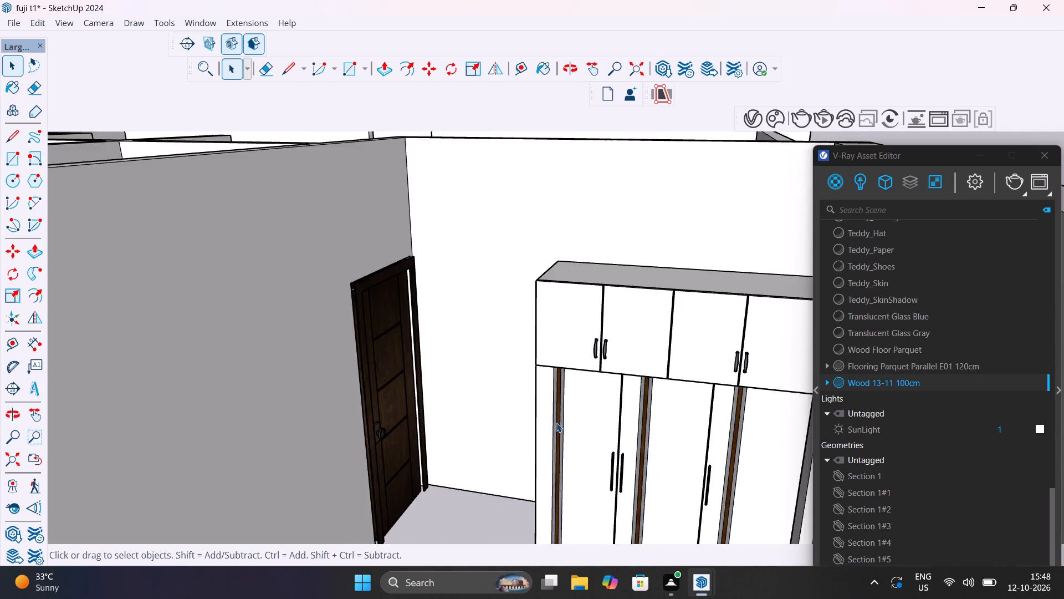
{"action": "scroll", "coordinate": [556, 423], "scroll_direction": "down", "scroll_amount": 13}
{"action": "middle_click_drag", "start_coordinate": [550, 418], "coordinate": [628, 422]}
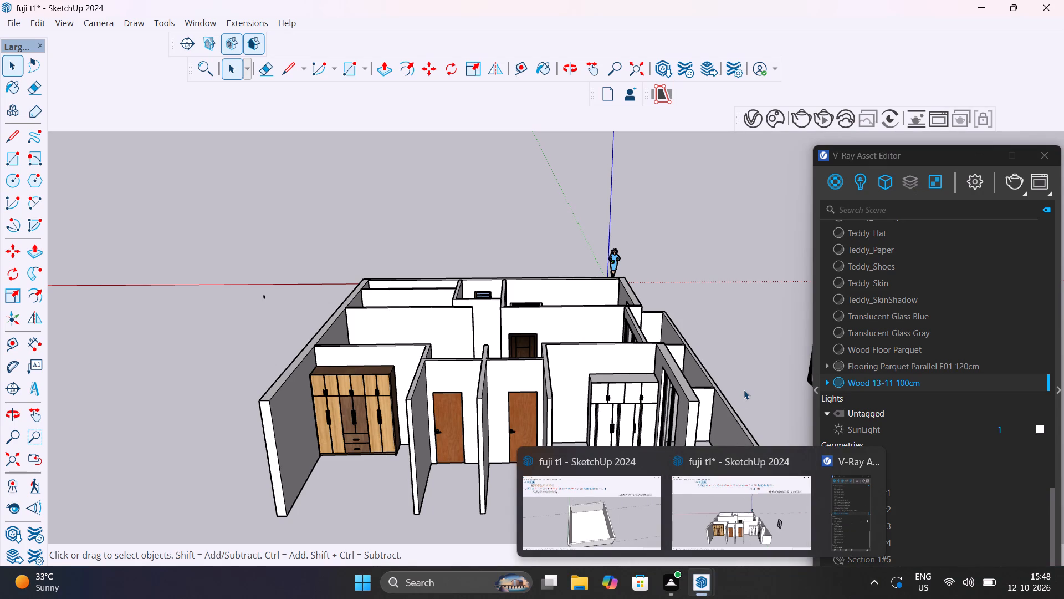
{"action": "left_click", "coordinate": [744, 390]}
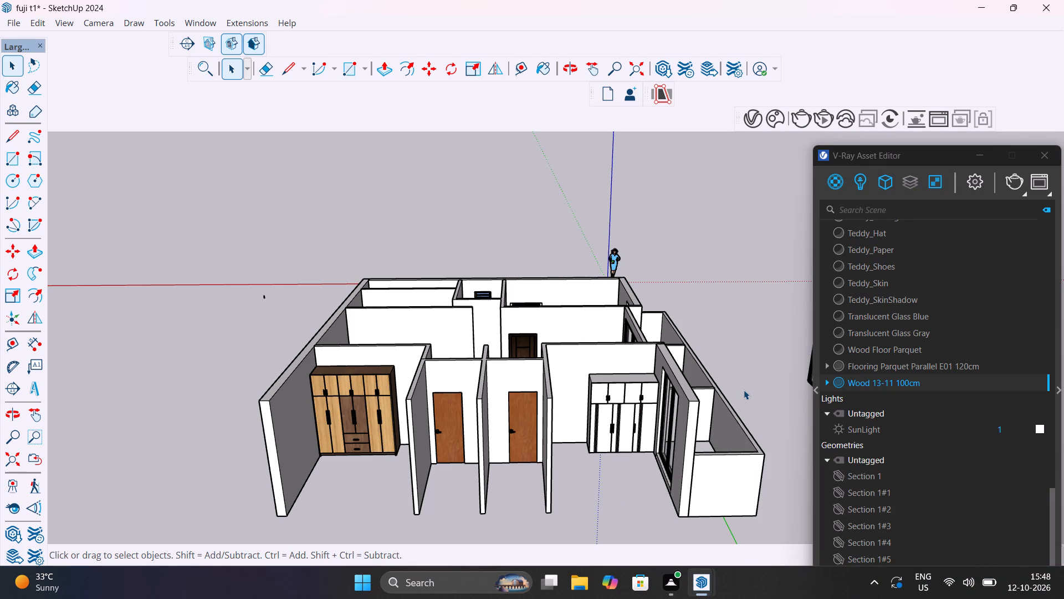